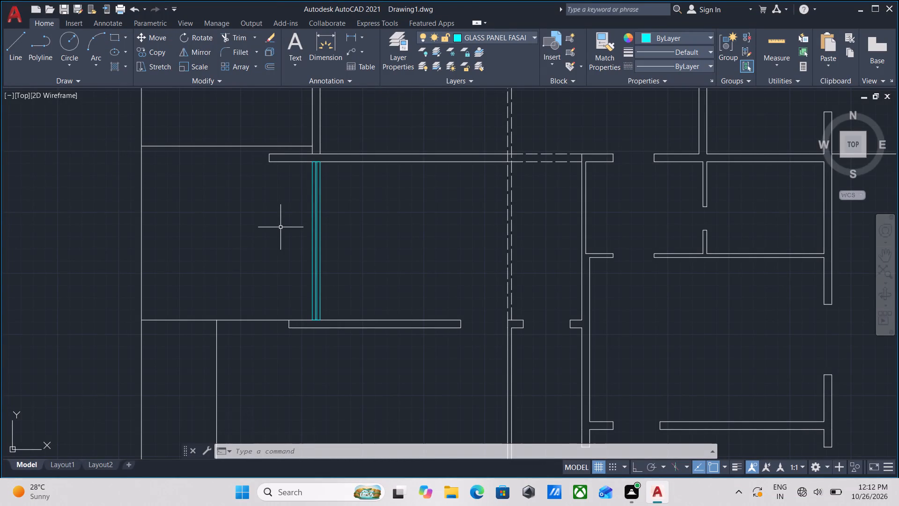
Ungroup the source glass panel standing outside the floor plan to the east.
scroll(327, 229, up, 2)
scroll(375, 229, down, 2)
middle_drag(376, 229, 367, 299)
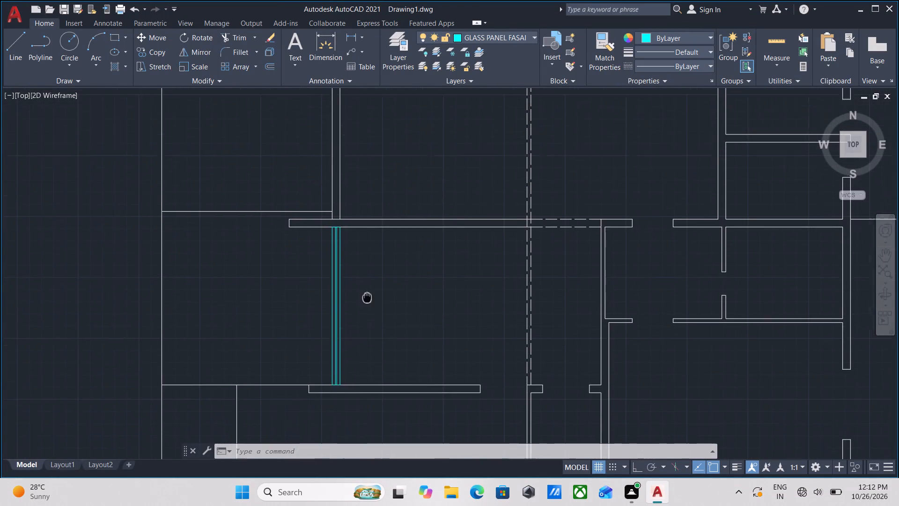
scroll(363, 194, down, 1)
middle_drag(363, 194, 349, 250)
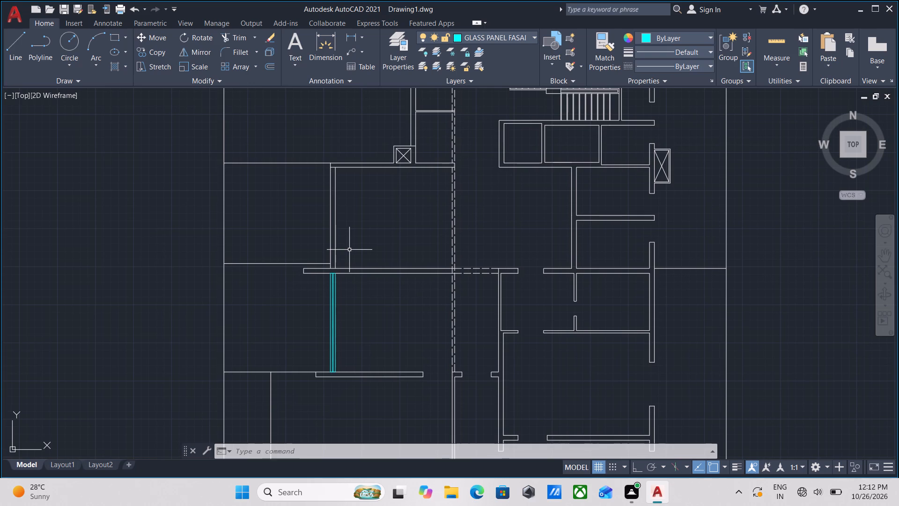
scroll(554, 229, down, 2)
scroll(728, 283, up, 2)
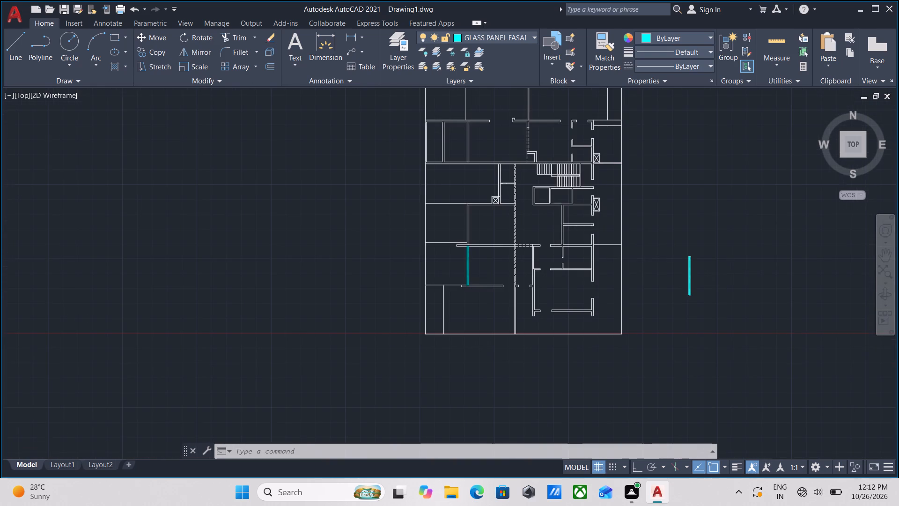
scroll(668, 272, up, 3)
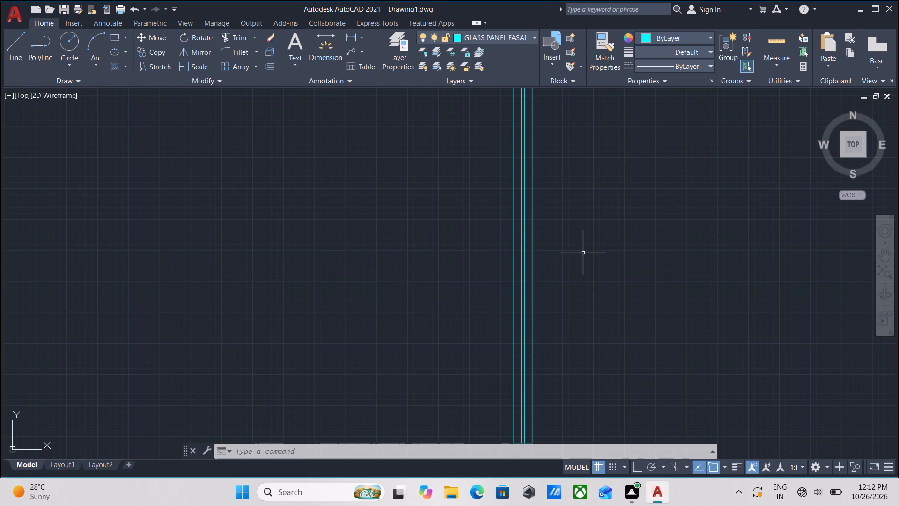
scroll(531, 263, up, 3)
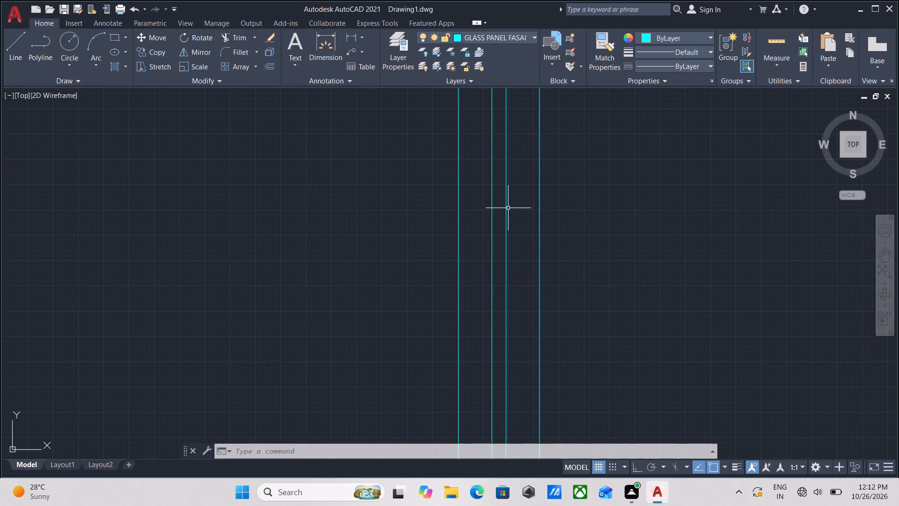
click(508, 207)
click(466, 184)
scroll(466, 184, down, 1)
middle_drag(466, 184, 462, 252)
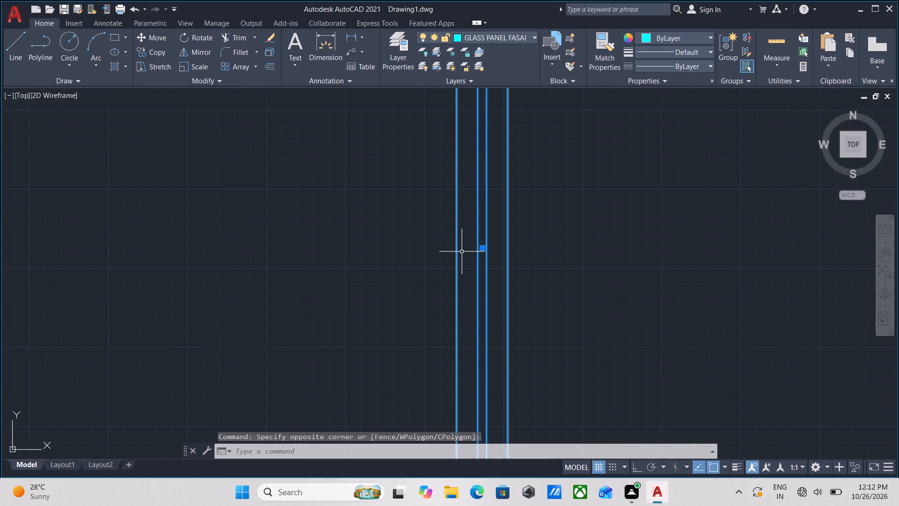
text(UNG)
key(Return)
Draw a horizontal line across the ungrouped glass panel, from its west edge to its east edge, tracked 2' south of the northwest corner.
middle_drag(462, 252, 450, 374)
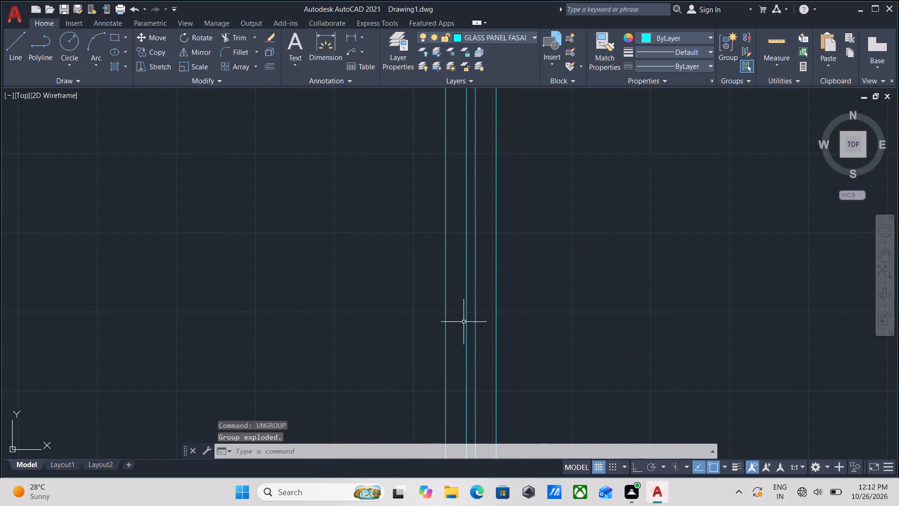
middle_drag(473, 274, 444, 393)
middle_drag(435, 240, 411, 395)
scroll(413, 234, down, 2)
middle_drag(413, 235, 413, 234)
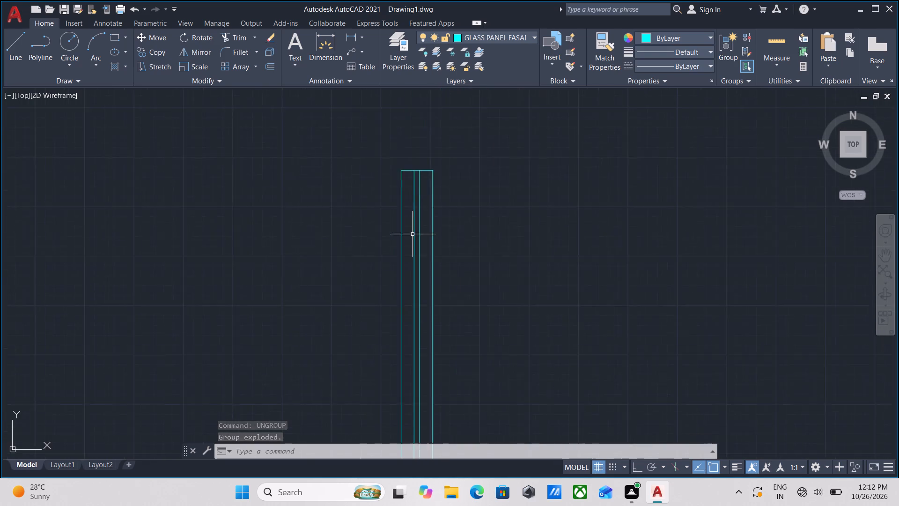
middle_drag(413, 234, 404, 303)
scroll(404, 303, up, 2)
scroll(390, 215, up, 1)
middle_drag(390, 215, 385, 259)
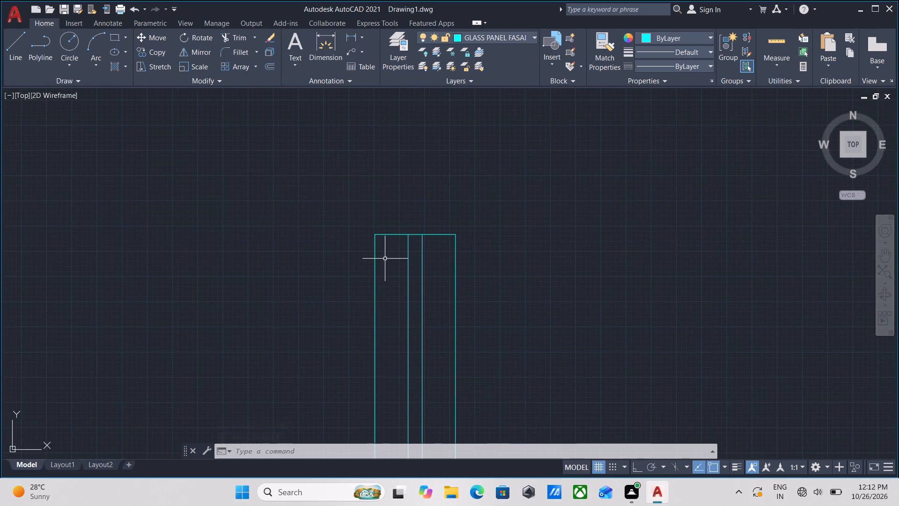
key(l)
key(Return)
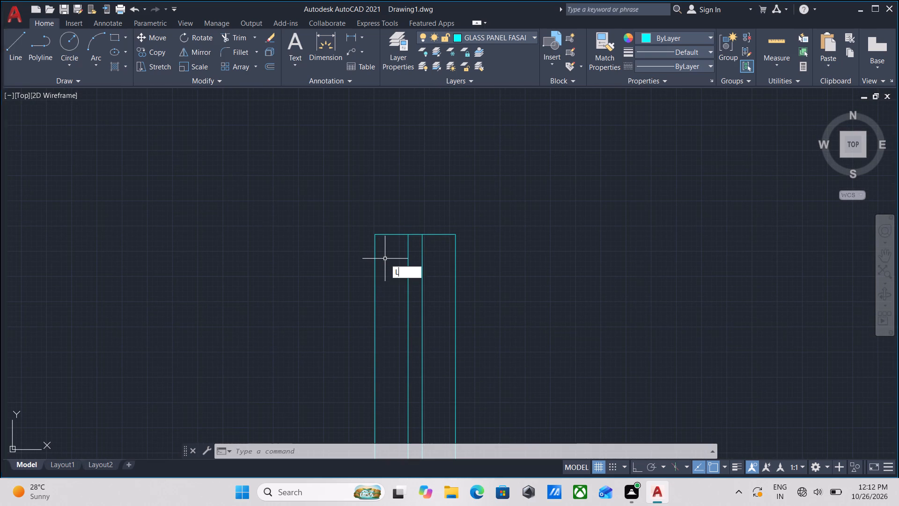
text(TK)
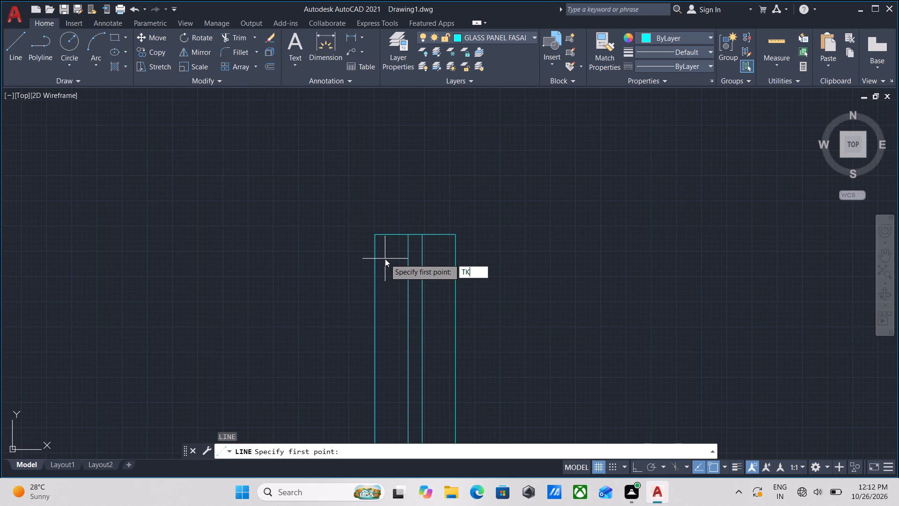
key(Return)
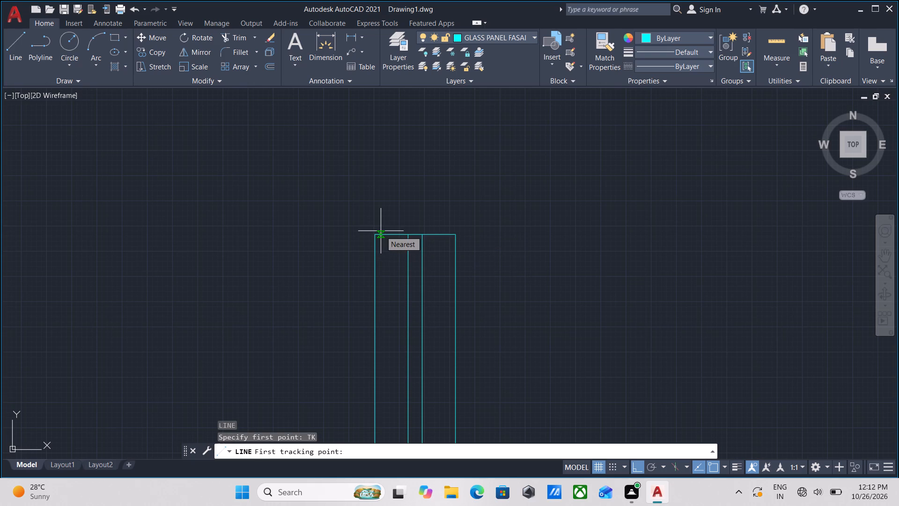
click(374, 237)
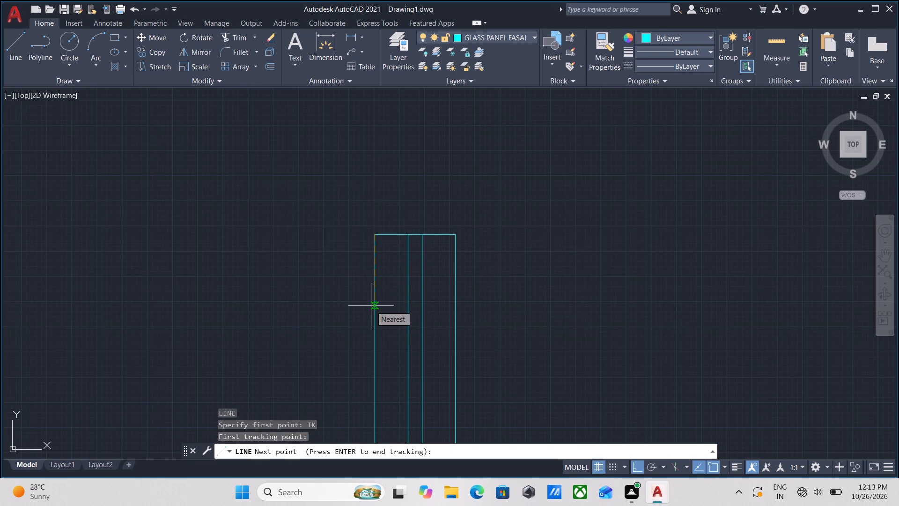
key(2)
key(apostrophe)
key(Return)
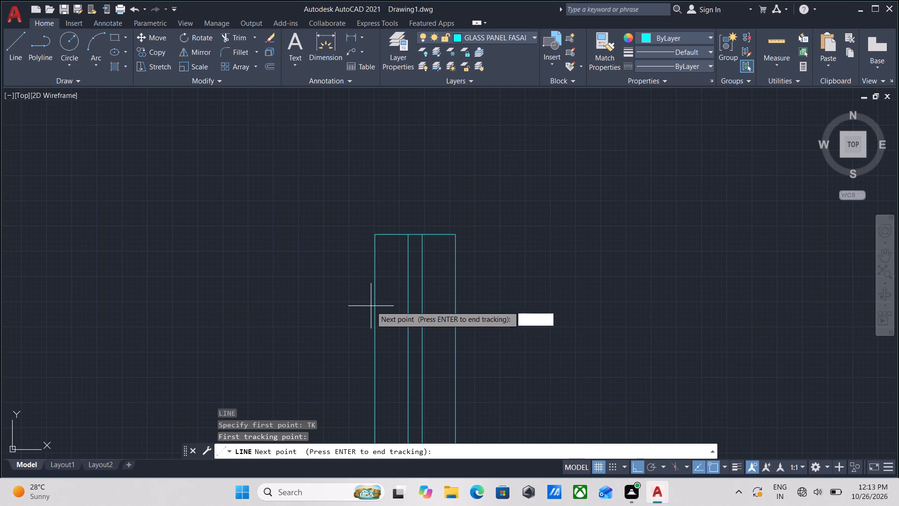
scroll(454, 349, down, 4)
middle_drag(451, 348, 449, 253)
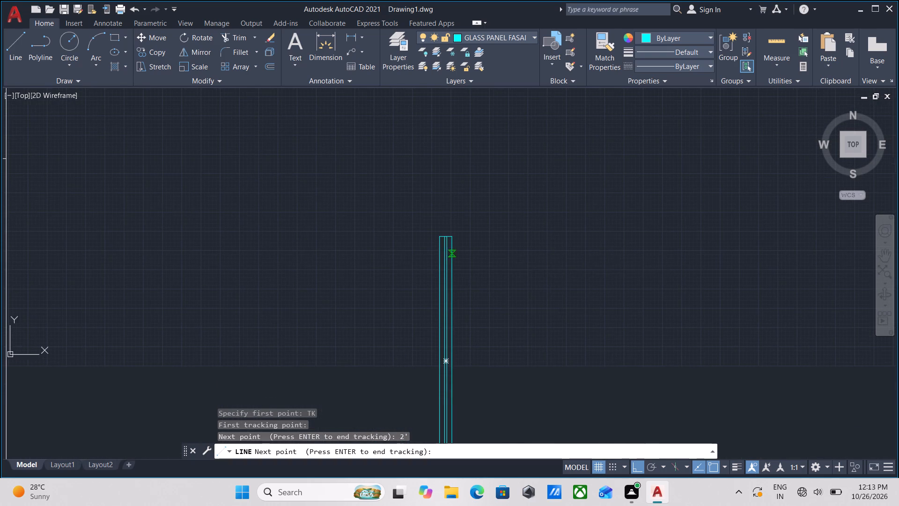
scroll(449, 253, up, 3)
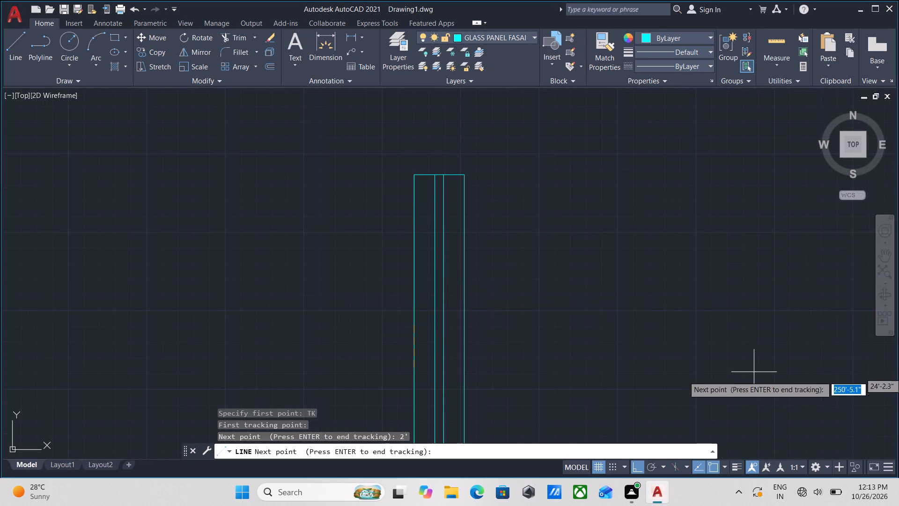
scroll(554, 334, down, 3)
middle_drag(555, 332, 586, 304)
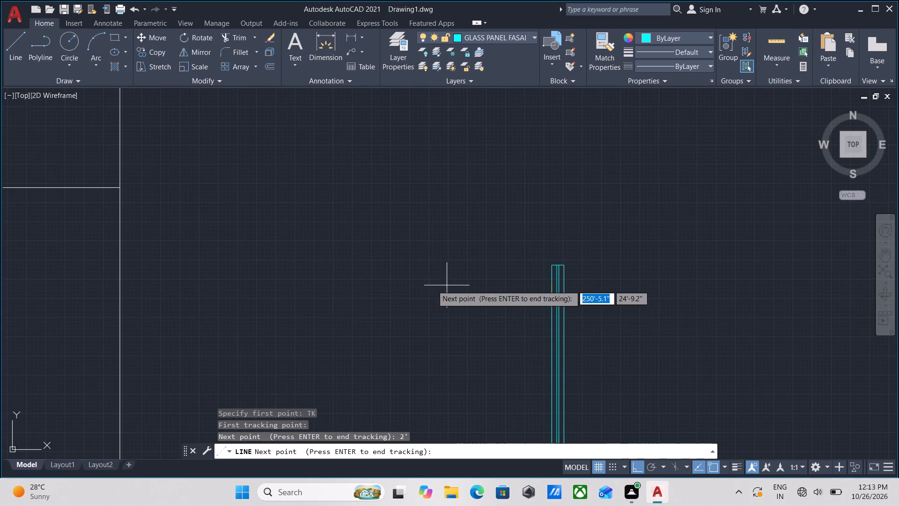
scroll(614, 301, up, 3)
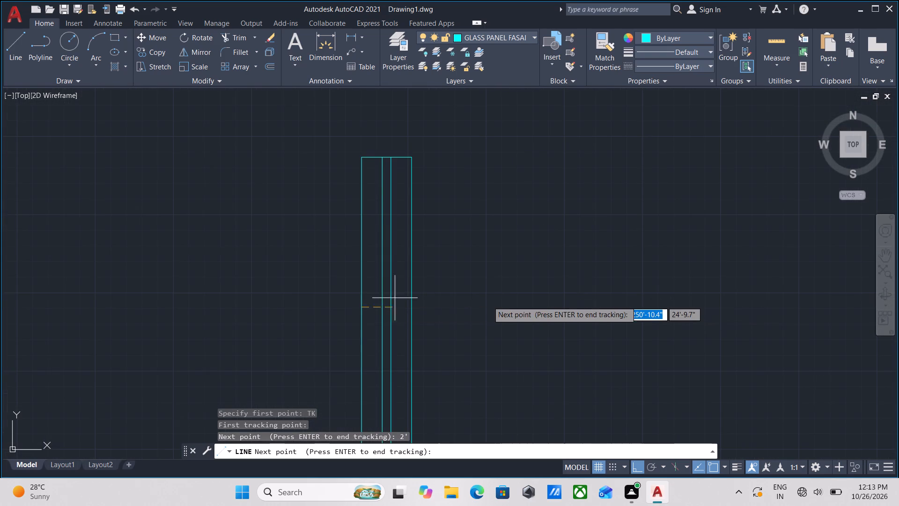
scroll(488, 301, down, 2)
scroll(460, 303, up, 1)
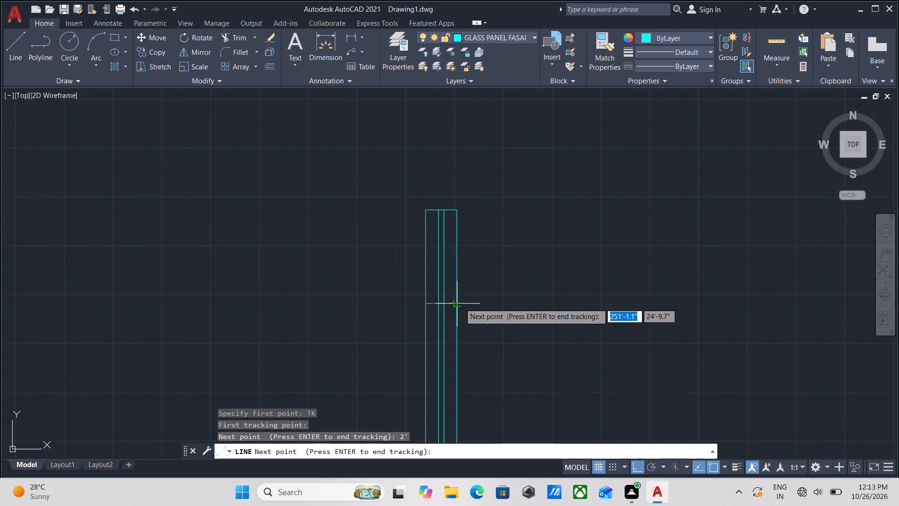
scroll(457, 303, up, 2)
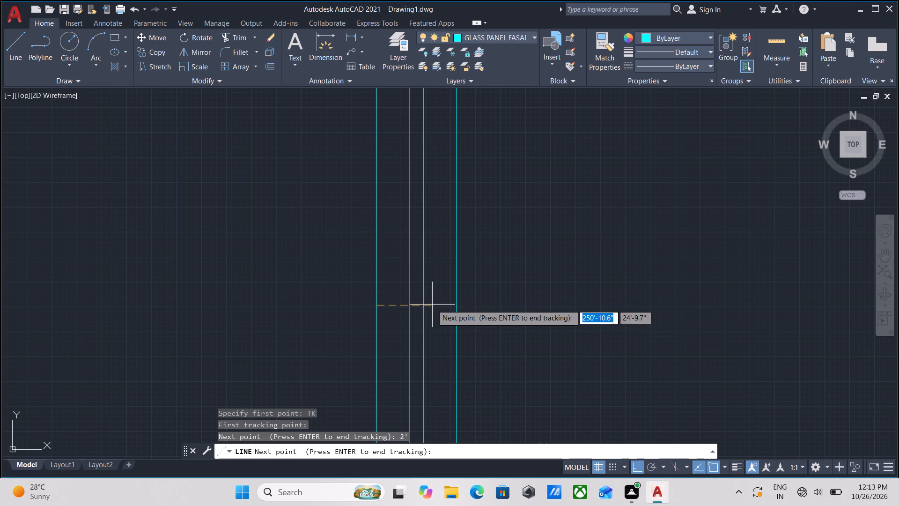
key(Return)
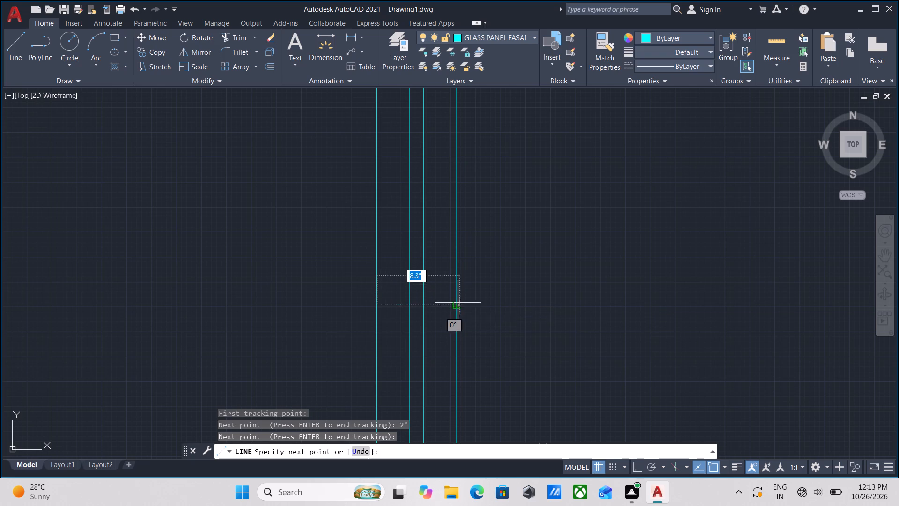
click(454, 306)
key(Escape)
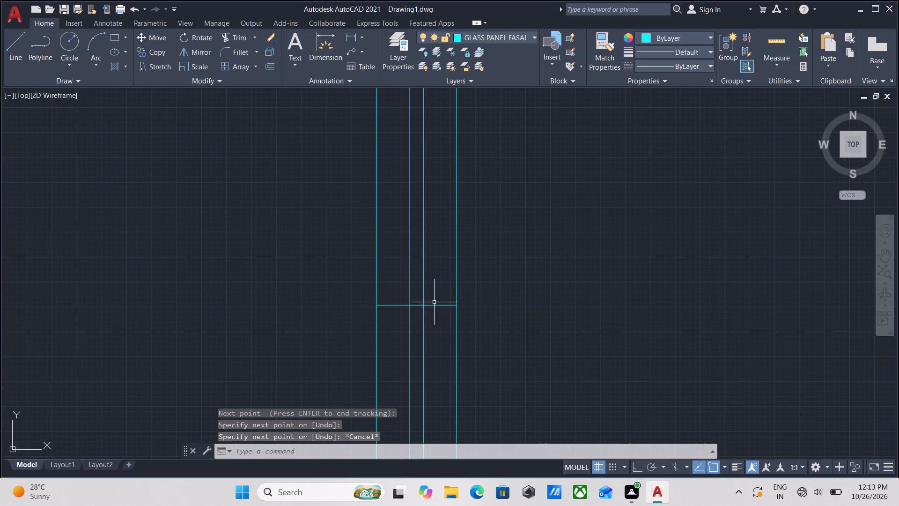
Offset the horizontal dividing line in the ungrouped glass panel 4' to the south.
scroll(432, 300, up, 1)
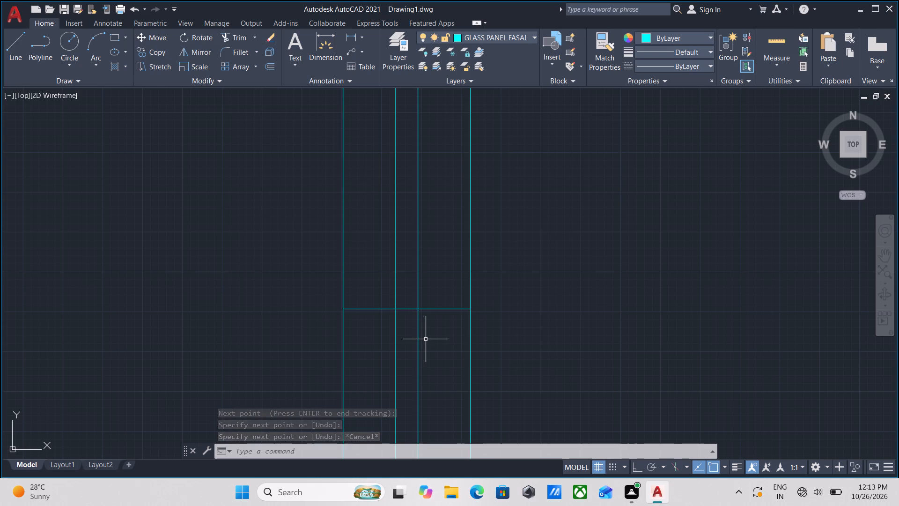
scroll(426, 345, down, 2)
middle_drag(426, 345, 454, 233)
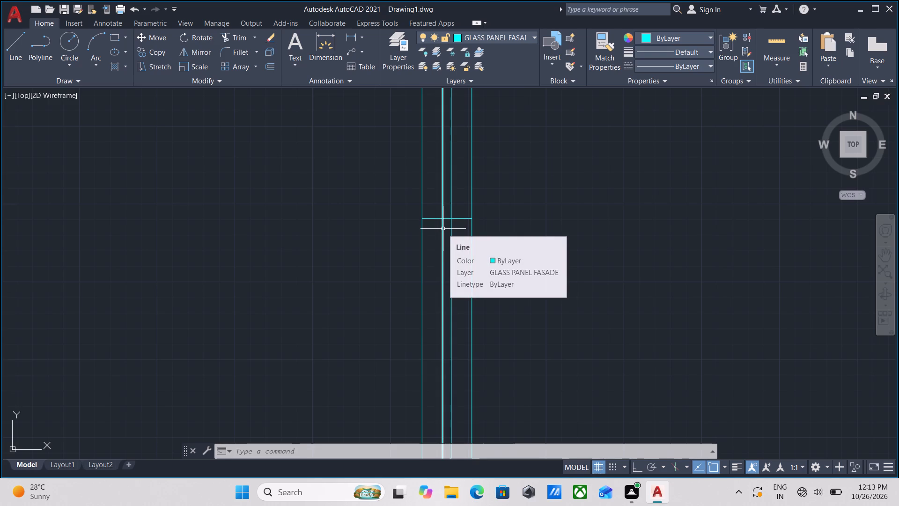
scroll(435, 224, up, 3)
drag(435, 225, 434, 220)
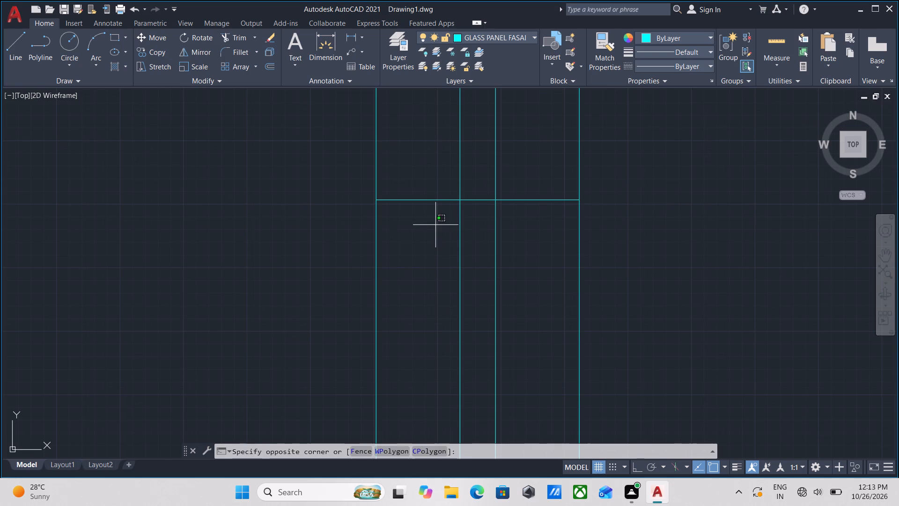
click(408, 179)
key(o)
key(Return)
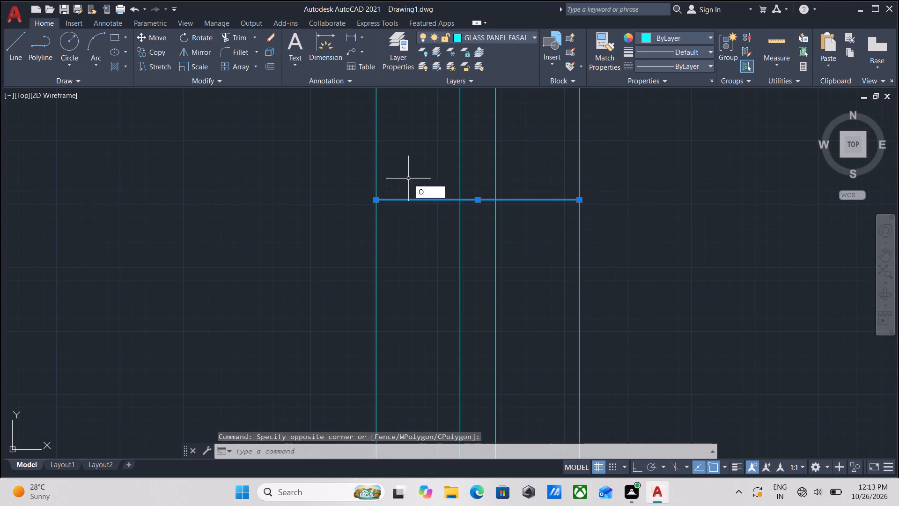
click(422, 198)
click(414, 286)
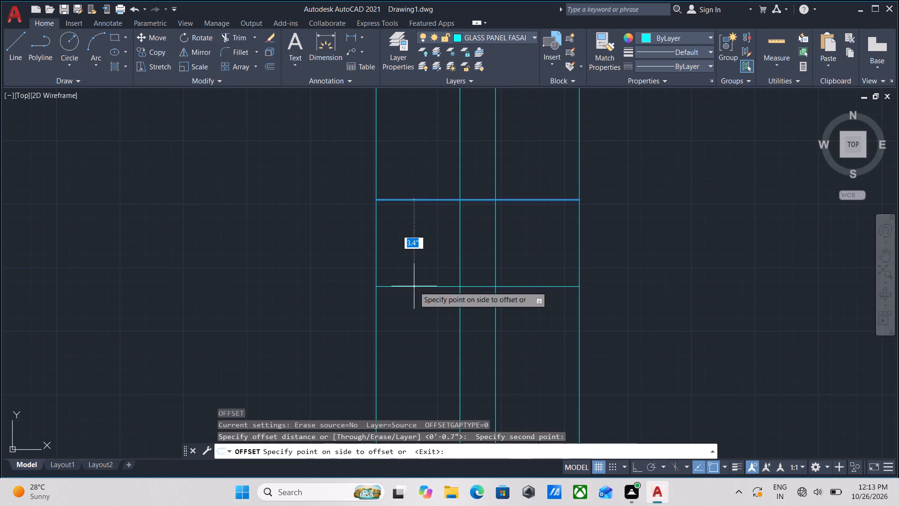
text(4')
key(Return)
Offset the second dividing line of the glass panel another 4' to the south.
scroll(480, 314, down, 3)
middle_drag(479, 306, 490, 173)
scroll(556, 241, down, 1)
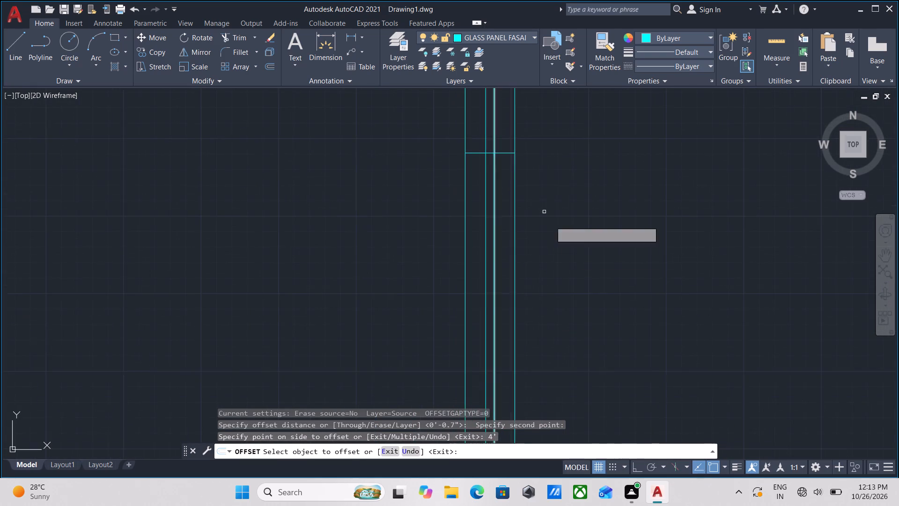
scroll(556, 240, down, 2)
middle_drag(553, 249, 508, 191)
scroll(502, 234, up, 3)
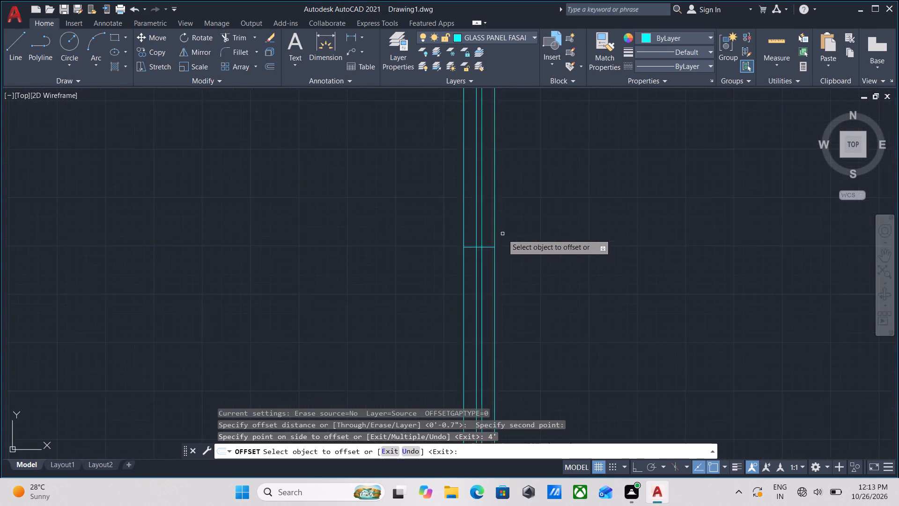
click(476, 255)
middle_drag(478, 327, 473, 272)
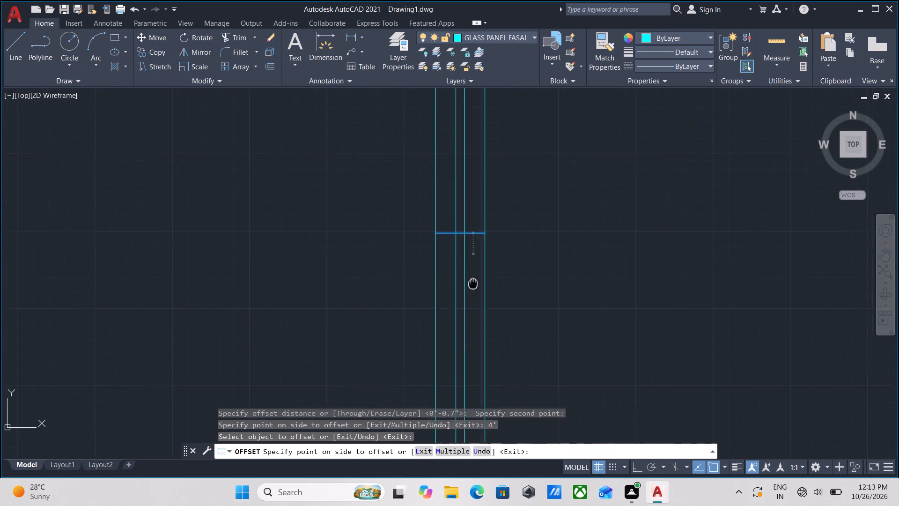
middle_drag(473, 272, 475, 260)
text(4')
key(Return)
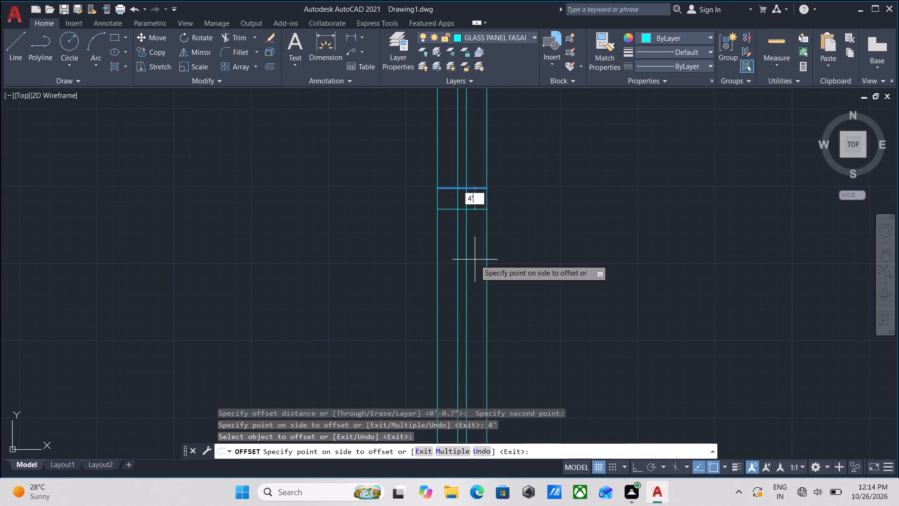
scroll(539, 265, down, 2)
middle_drag(539, 265, 533, 163)
scroll(534, 161, up, 1)
scroll(535, 161, down, 4)
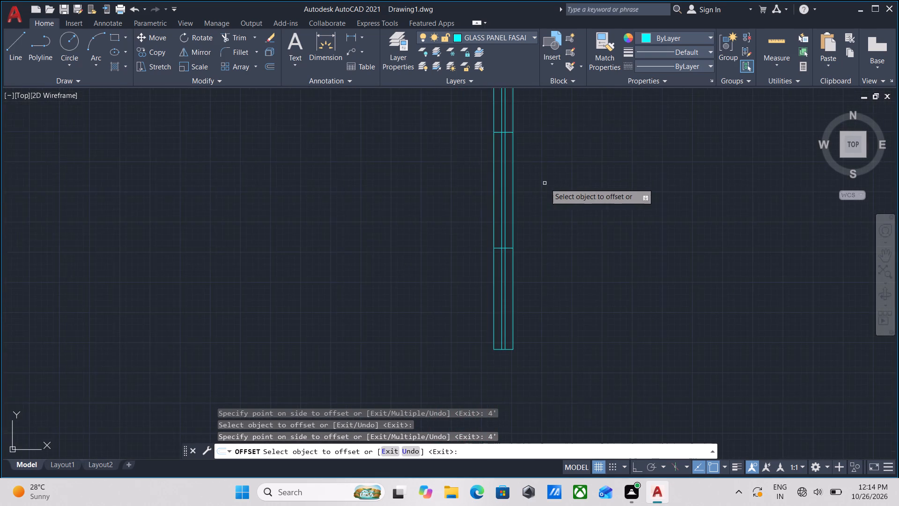
middle_drag(545, 185, 523, 305)
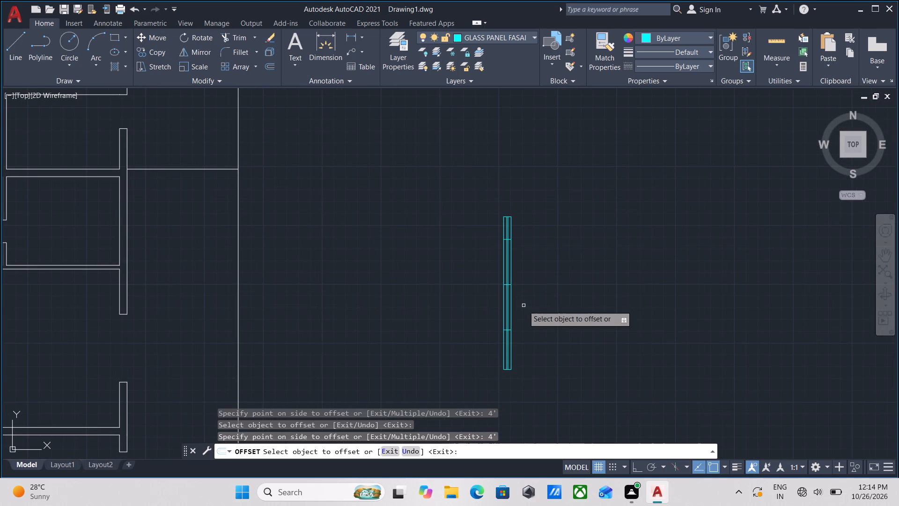
key(Escape)
Erase the southernmost horizontal dividing line of the ungrouped glass panel.
scroll(532, 338, up, 3)
scroll(439, 303, up, 3)
click(457, 352)
scroll(426, 234, down, 1)
middle_drag(426, 234, 426, 292)
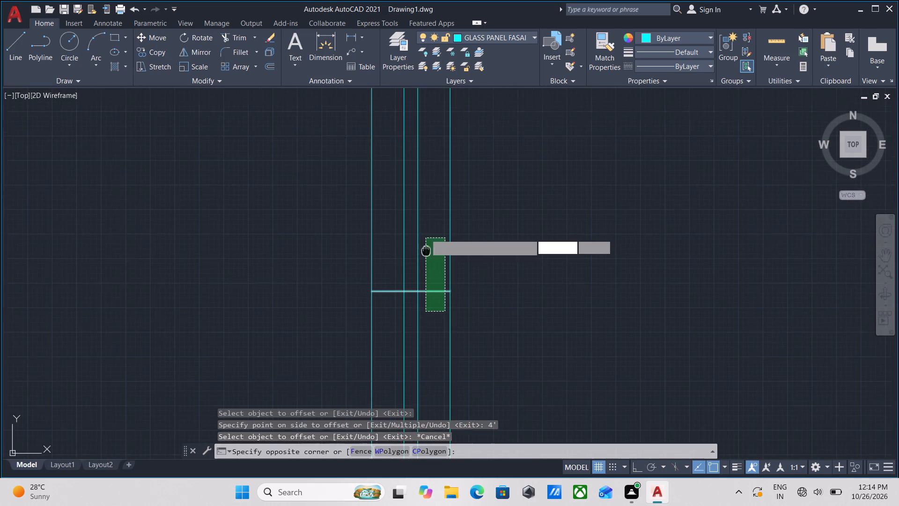
middle_drag(426, 292, 419, 351)
click(423, 228)
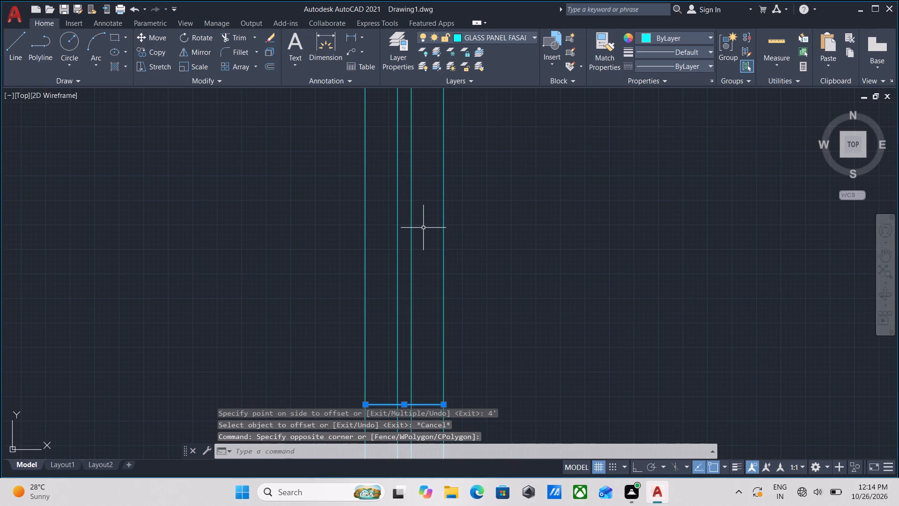
right_click(423, 228)
scroll(456, 265, down, 2)
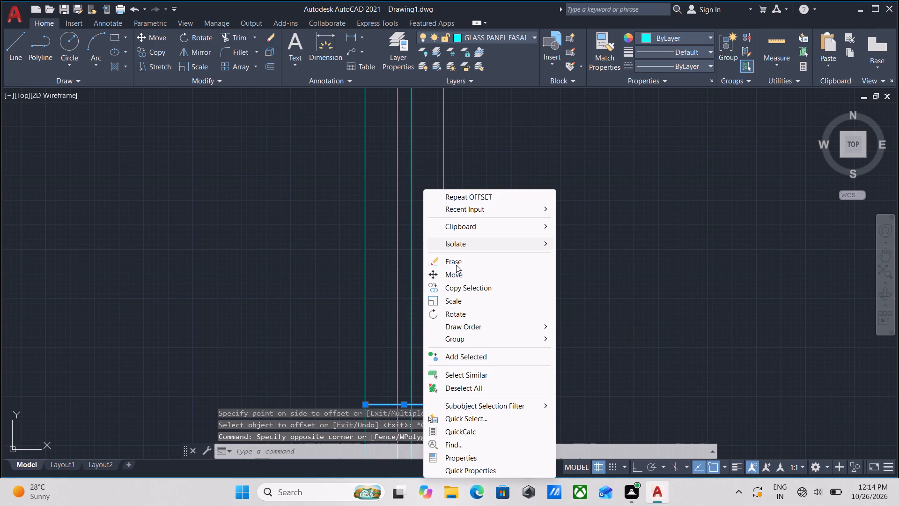
click(456, 265)
Erase the middle horizontal dividing line of the glass panel.
scroll(456, 265, down, 2)
middle_drag(423, 207, 403, 314)
scroll(406, 268, up, 1)
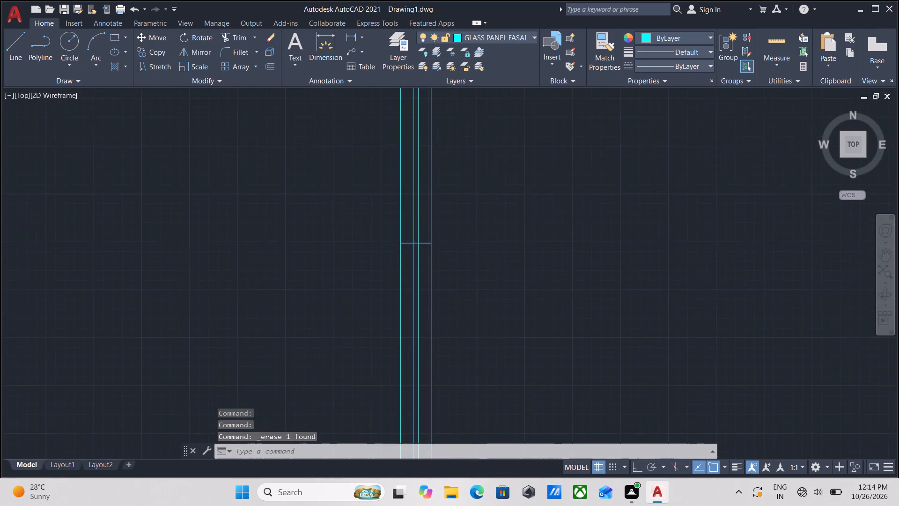
scroll(406, 268, up, 2)
click(412, 211)
click(403, 126)
right_click(403, 126)
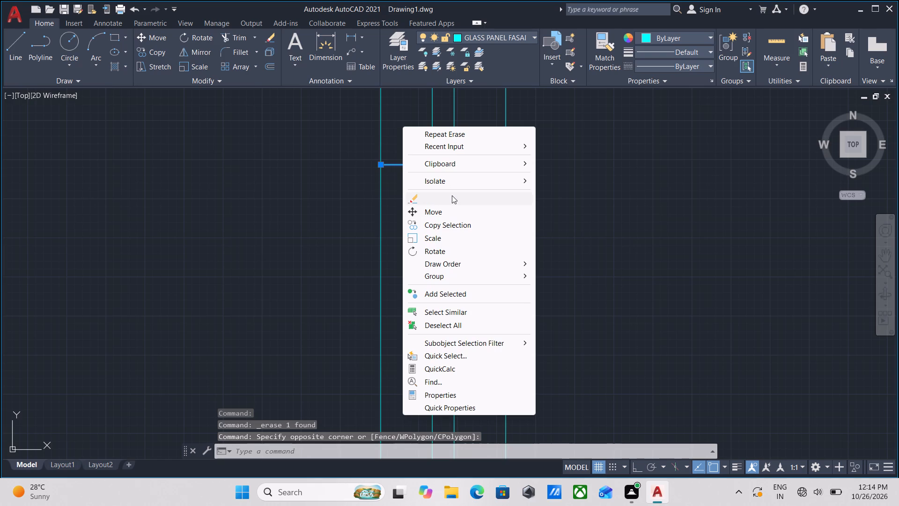
click(452, 195)
Erase the remaining northern dividing line, leaving the glass panel without horizontal divisions.
scroll(452, 195, down, 2)
middle_drag(452, 195, 435, 385)
scroll(422, 210, down, 1)
middle_drag(422, 210, 420, 344)
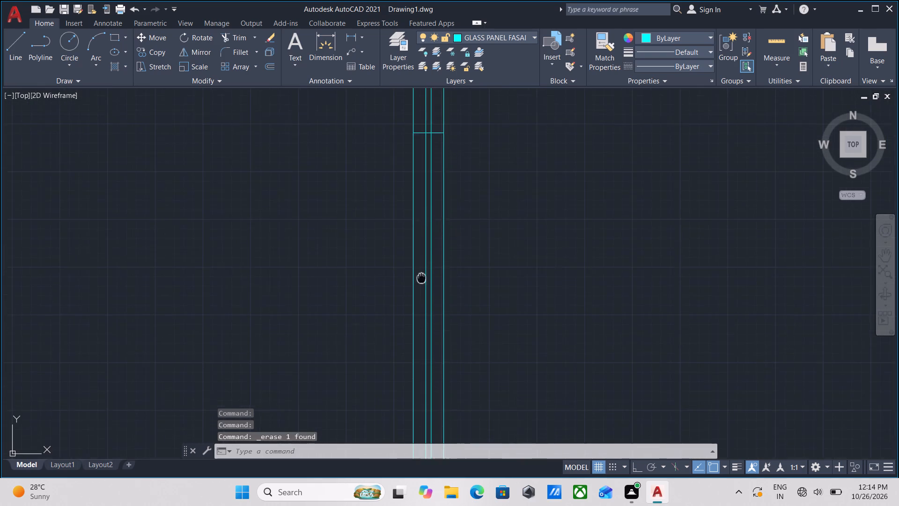
middle_drag(420, 344, 420, 351)
scroll(418, 282, up, 3)
click(417, 251)
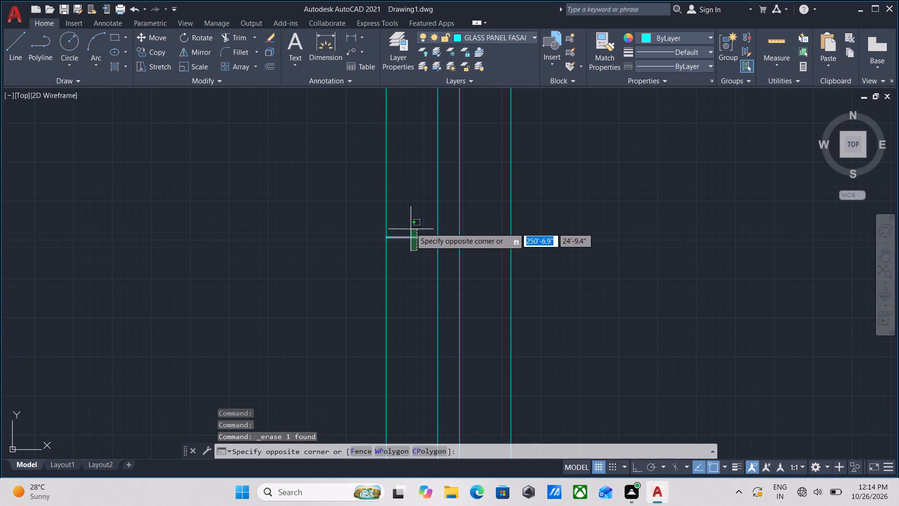
click(400, 206)
right_click(400, 206)
click(446, 258)
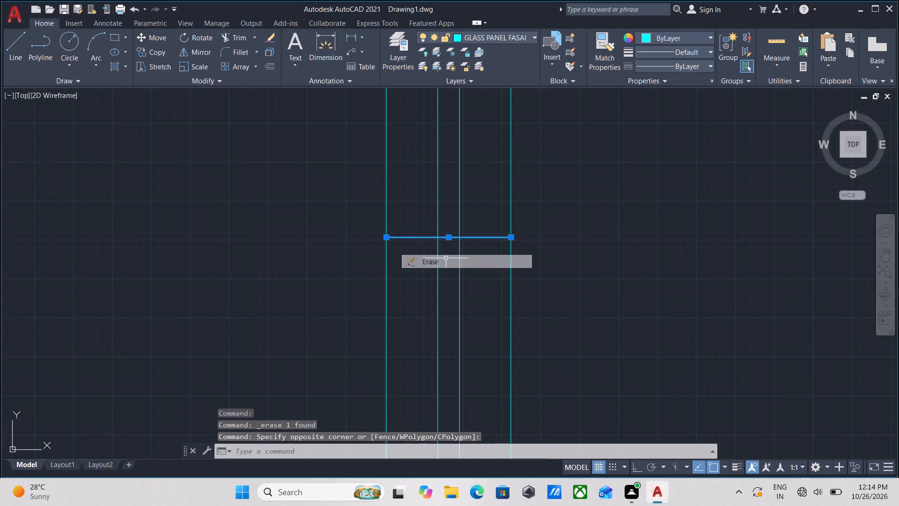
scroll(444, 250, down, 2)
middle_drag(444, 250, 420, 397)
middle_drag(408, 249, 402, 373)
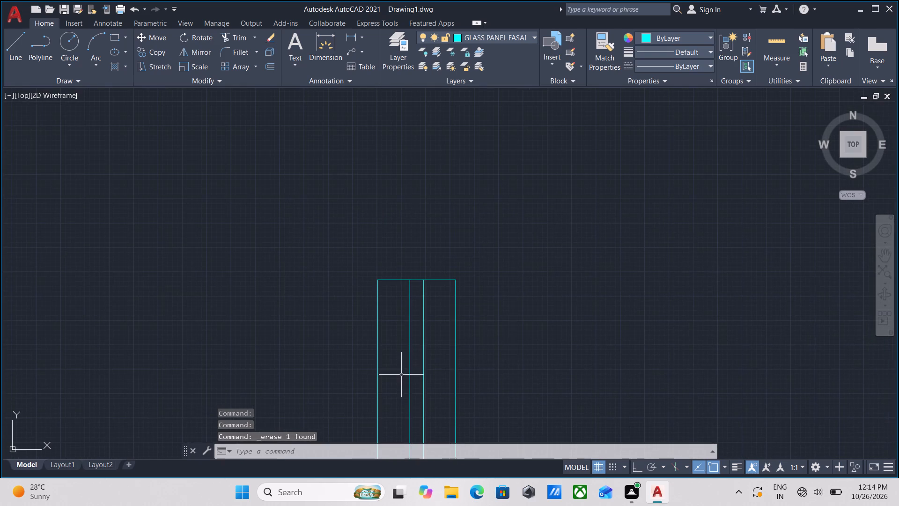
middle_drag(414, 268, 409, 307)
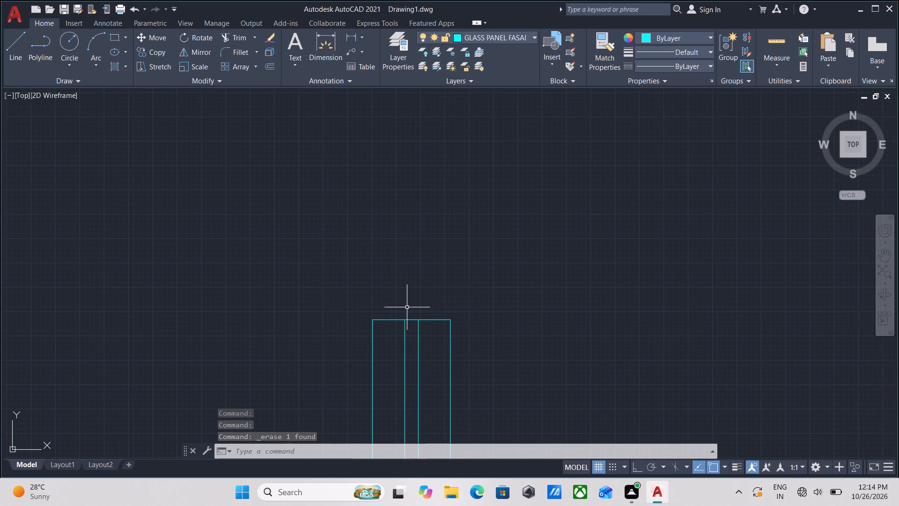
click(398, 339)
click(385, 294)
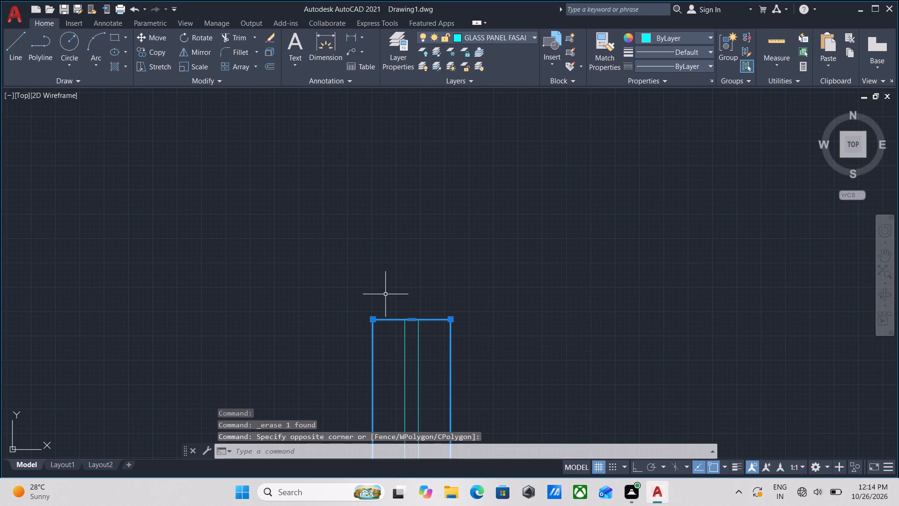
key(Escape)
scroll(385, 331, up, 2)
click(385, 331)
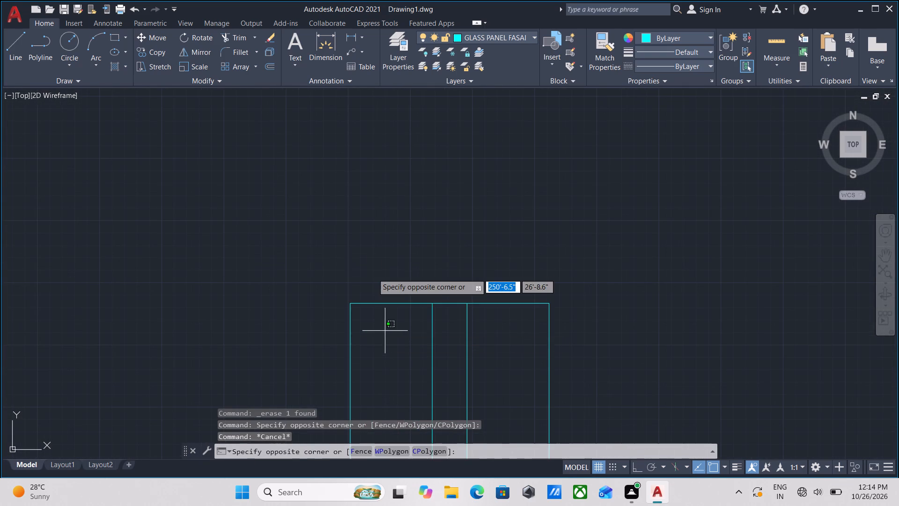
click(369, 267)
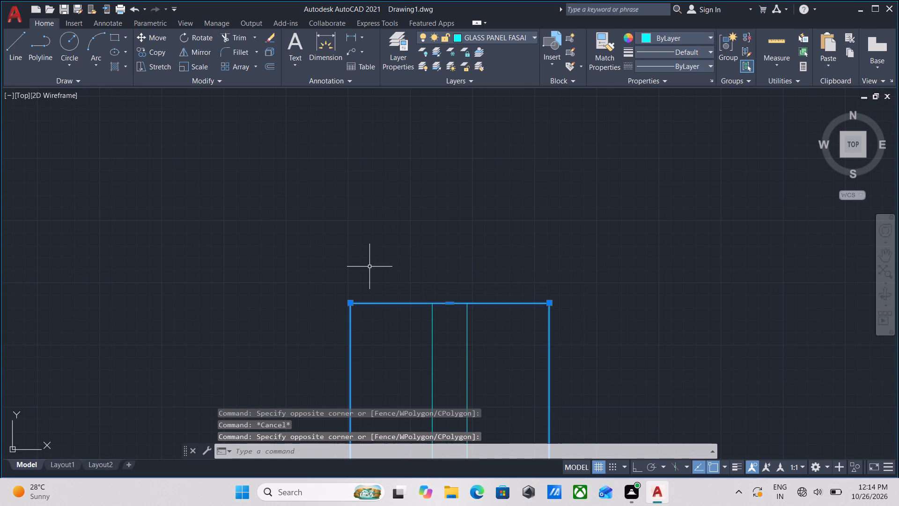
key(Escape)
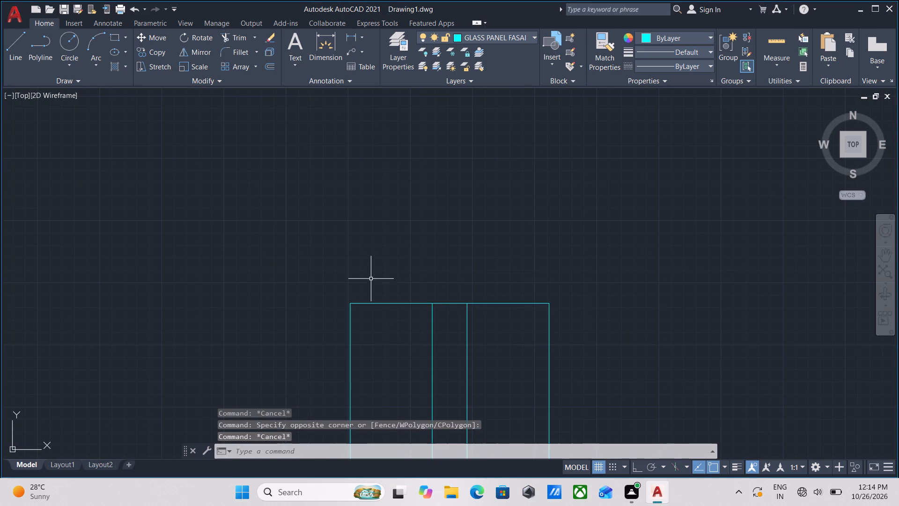
Explode the glass panel's outer rectangle into separate lines.
click(373, 333)
click(365, 271)
key(x)
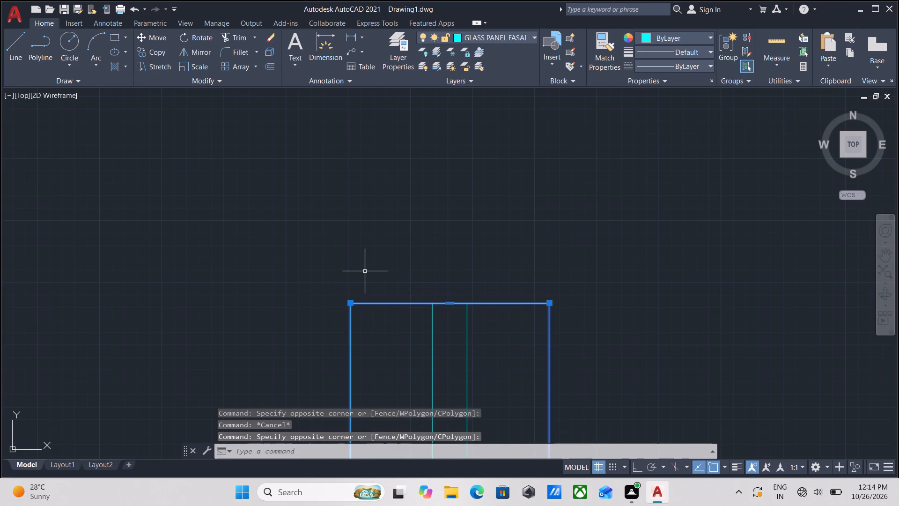
key(Return)
Offset the north edge line of the exploded glass panel 1' to the south.
click(378, 335)
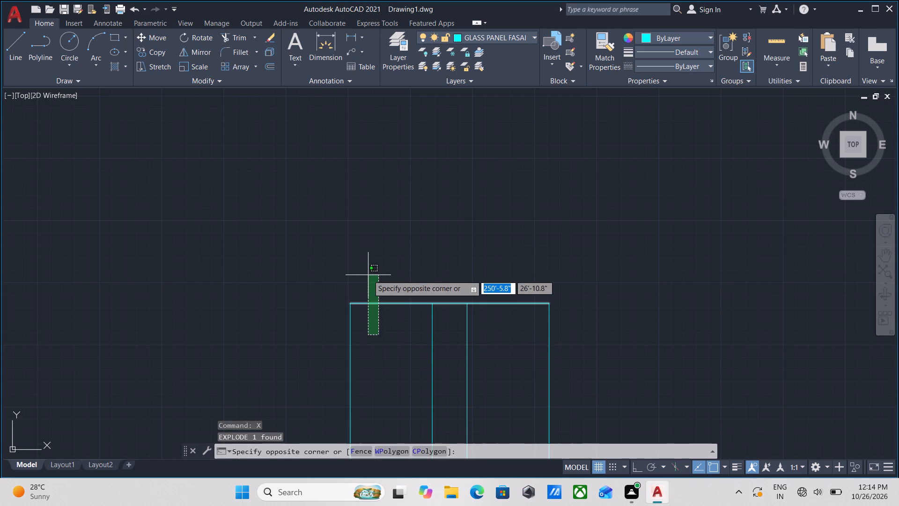
click(368, 275)
key(o)
key(Return)
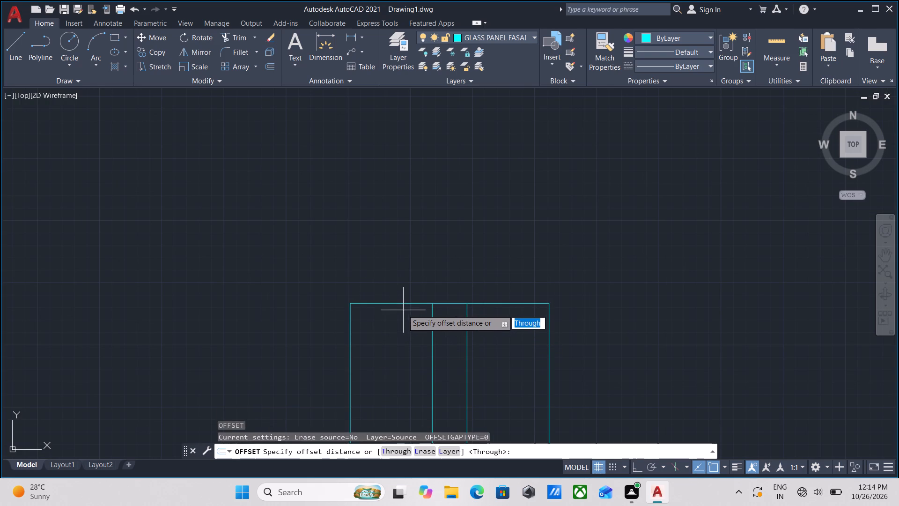
click(401, 306)
click(397, 373)
scroll(412, 407, down, 1)
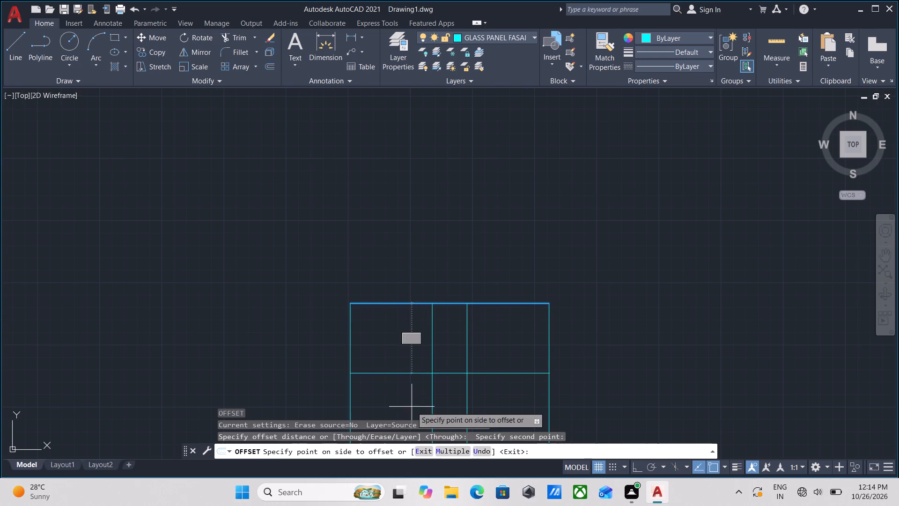
middle_drag(412, 407, 446, 291)
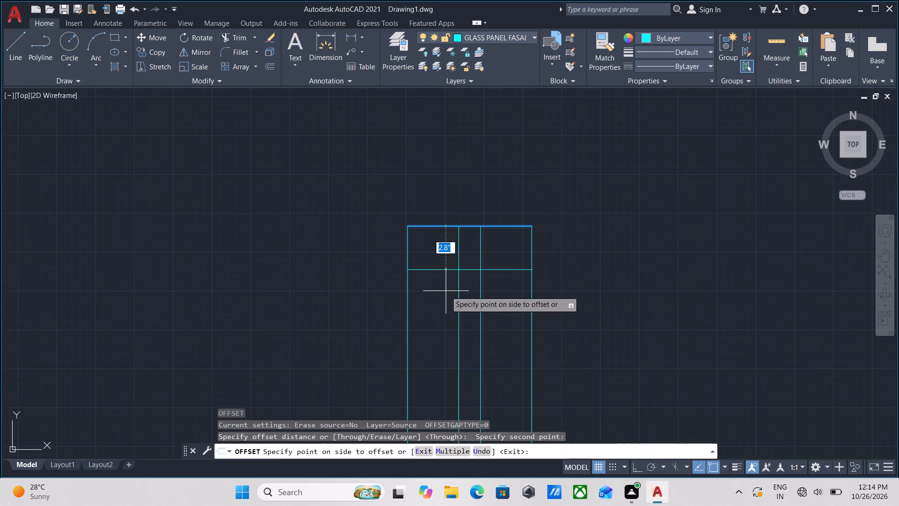
text(1')
key(Return)
Offset the new dividing line near the panel's north end 4' to the south.
scroll(450, 293, down, 2)
middle_drag(450, 293, 459, 214)
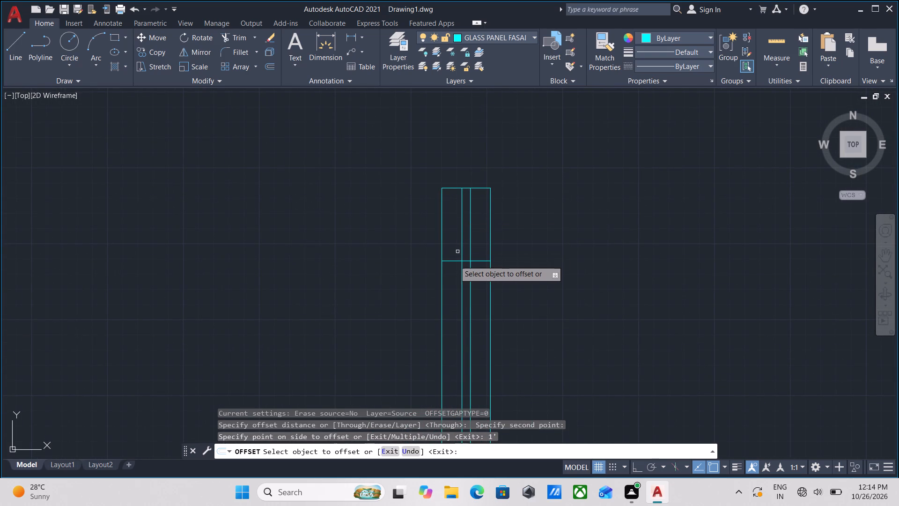
click(455, 260)
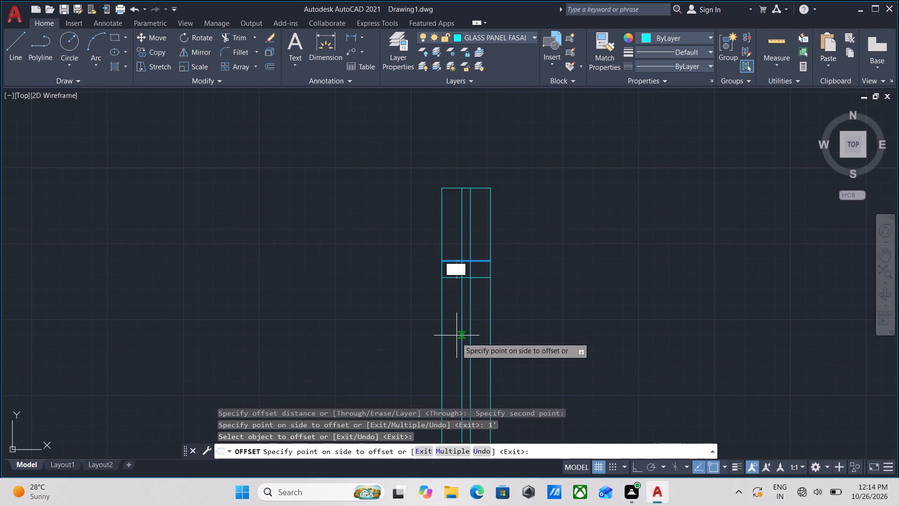
text(4')
key(Return)
Offset the south edge line of the glass panel 1' to the north.
scroll(503, 343, down, 1)
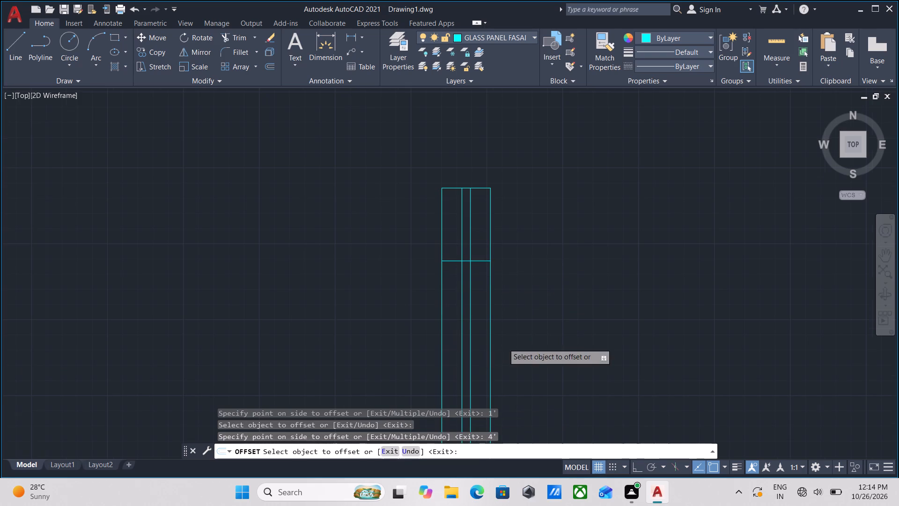
middle_drag(503, 343, 519, 180)
scroll(550, 288, down, 3)
middle_drag(550, 288, 550, 244)
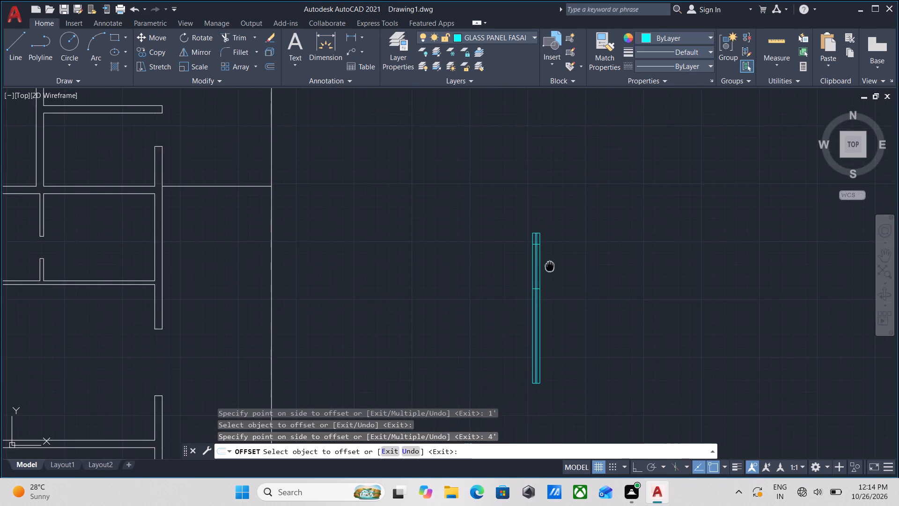
middle_drag(550, 244, 553, 207)
scroll(549, 307, up, 6)
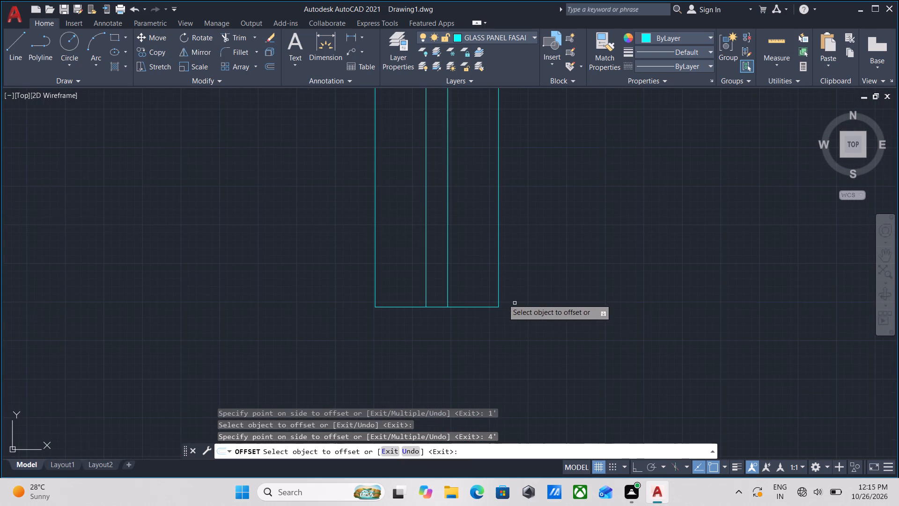
click(464, 307)
text(1')
key(Return)
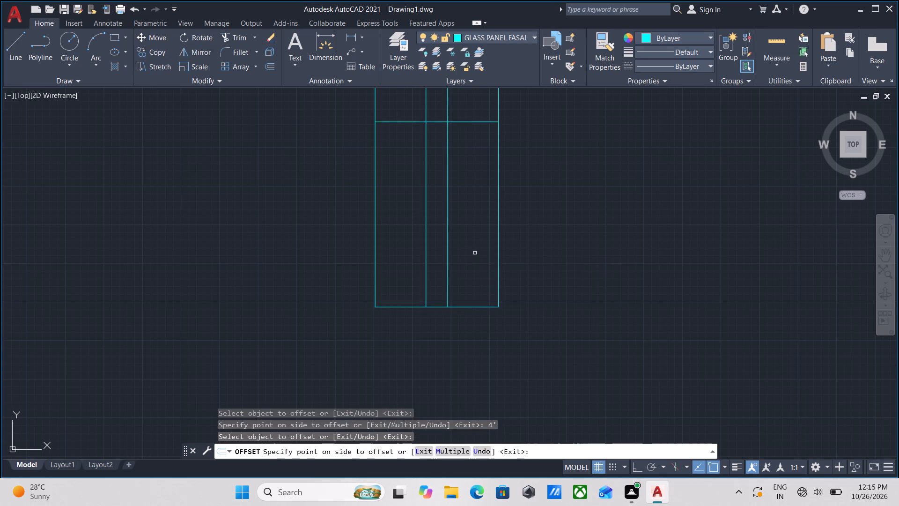
Offset the dividing line near the panel's south end 4' to the north, and end the Offset command.
scroll(475, 253, down, 1)
middle_drag(475, 253, 471, 404)
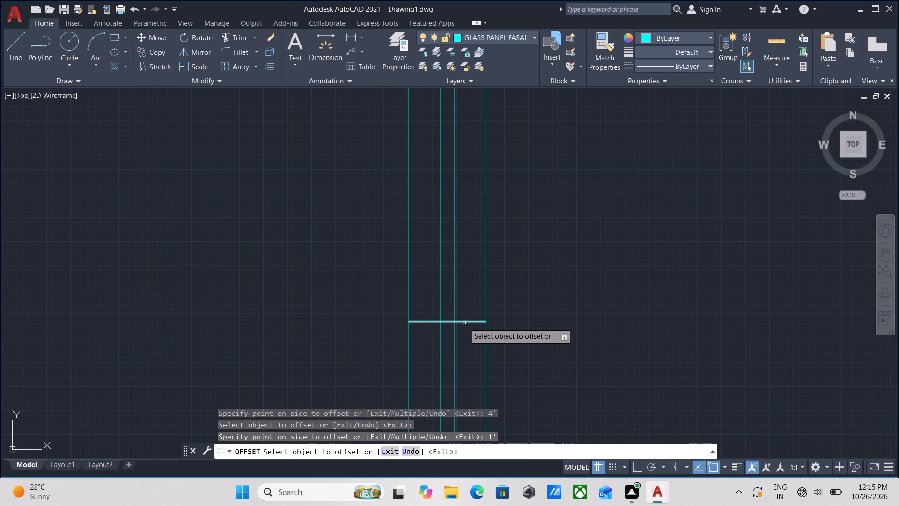
click(464, 323)
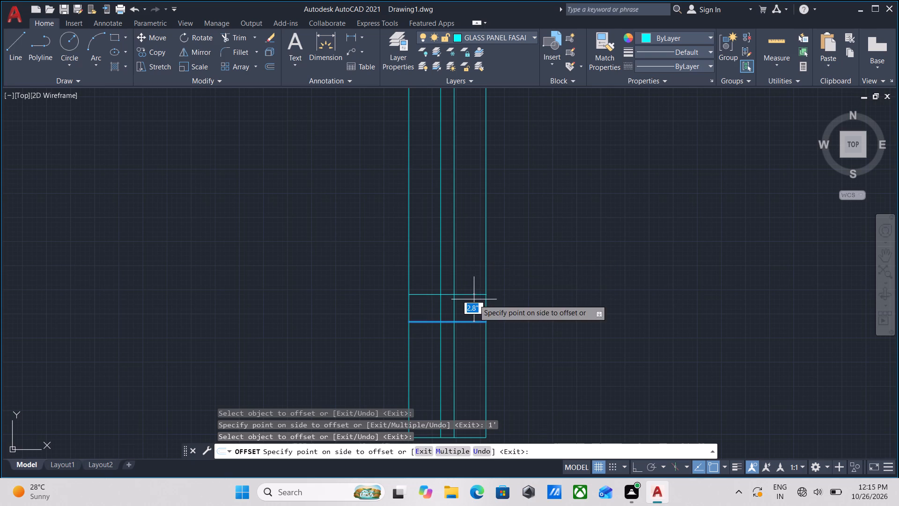
text(4')
key(Return)
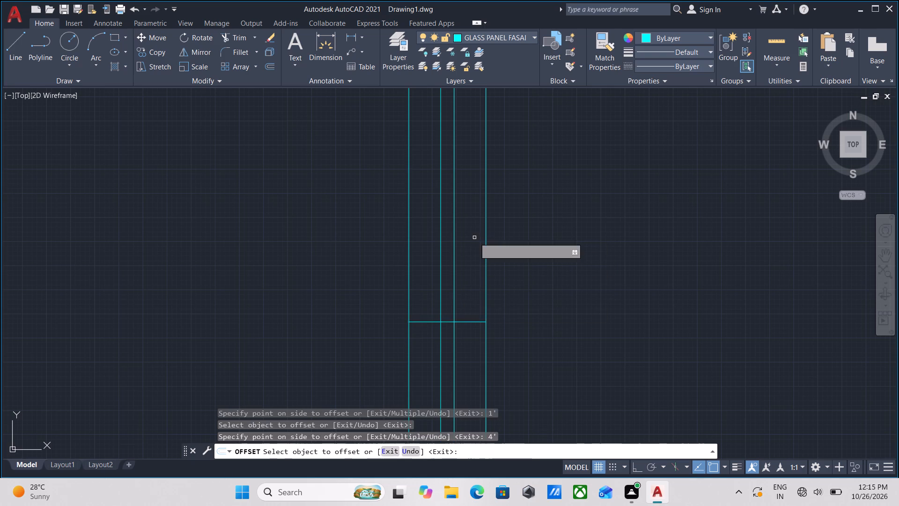
scroll(474, 238, down, 3)
middle_drag(474, 238, 464, 447)
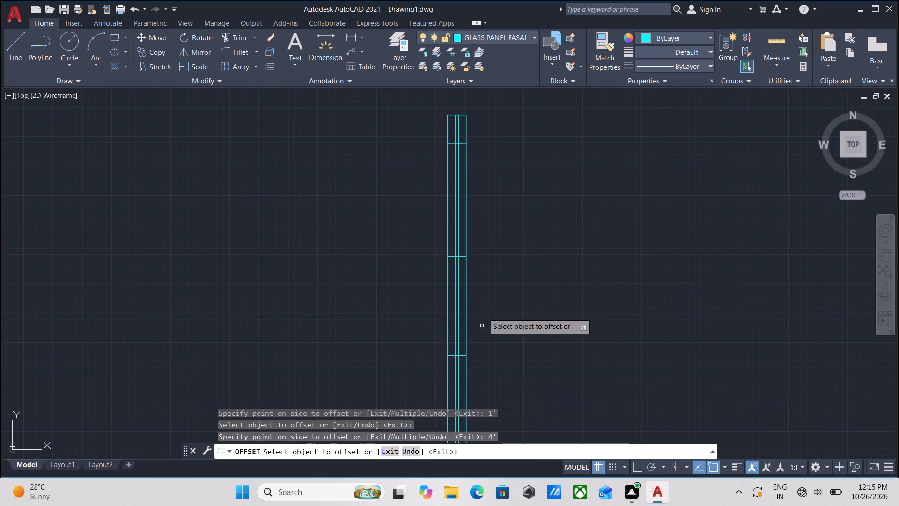
scroll(487, 303, down, 1)
middle_drag(487, 303, 488, 321)
scroll(472, 261, up, 1)
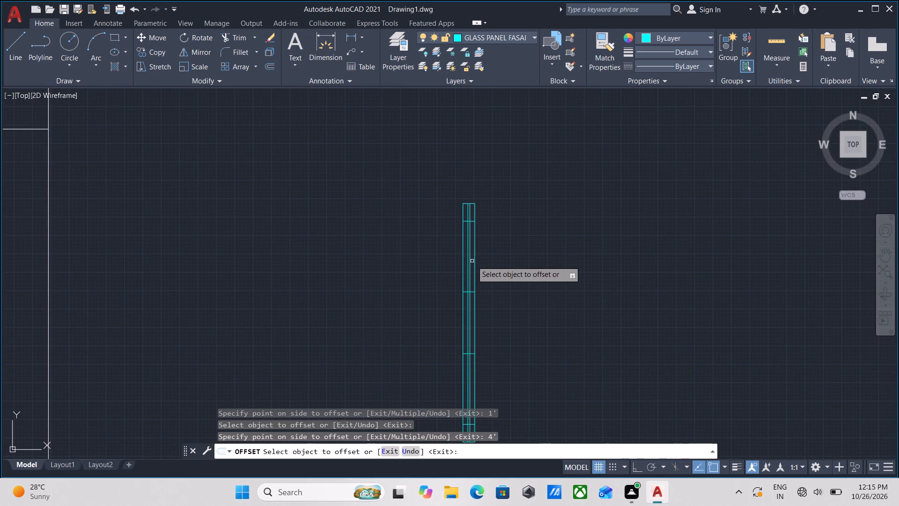
scroll(472, 261, up, 3)
click(472, 261)
key(Escape)
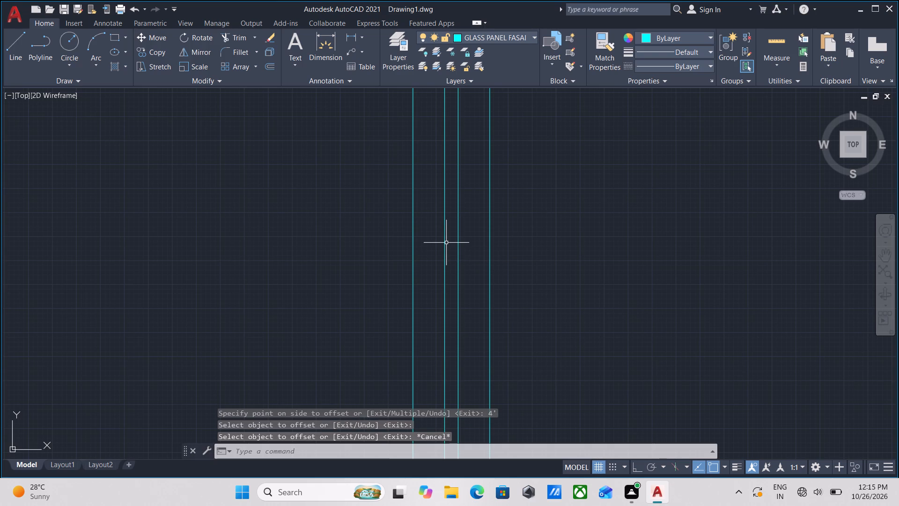
Trim the two inner vertical lines between the first and second dividing lines from the panel's north end.
text(TR)
key(Return)
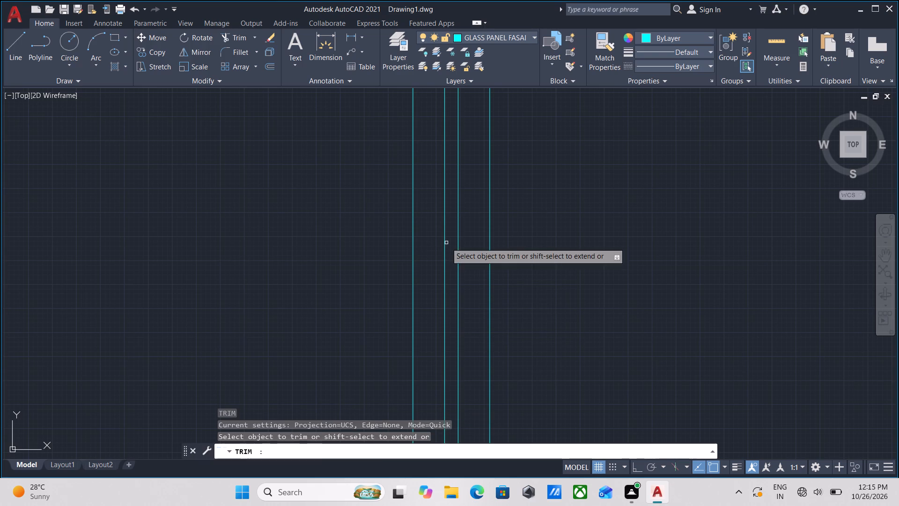
click(469, 268)
scroll(438, 222, down, 4)
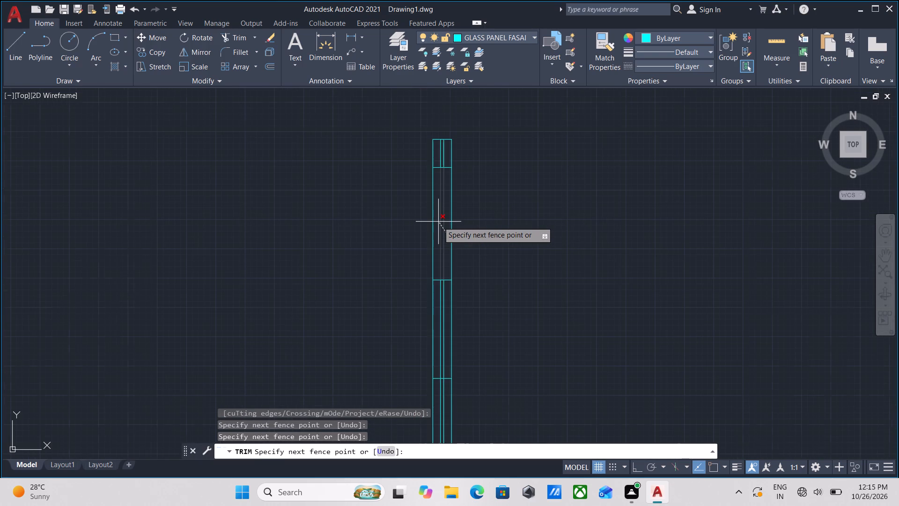
click(438, 222)
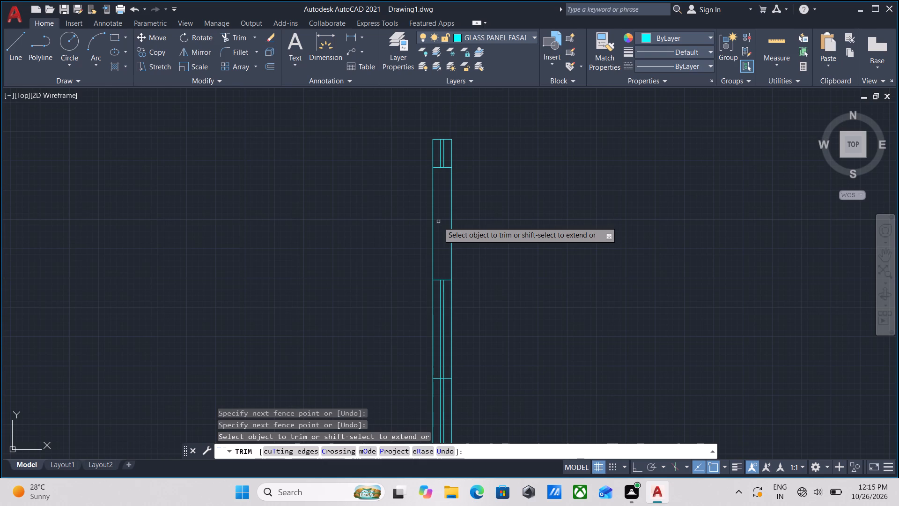
key(Escape)
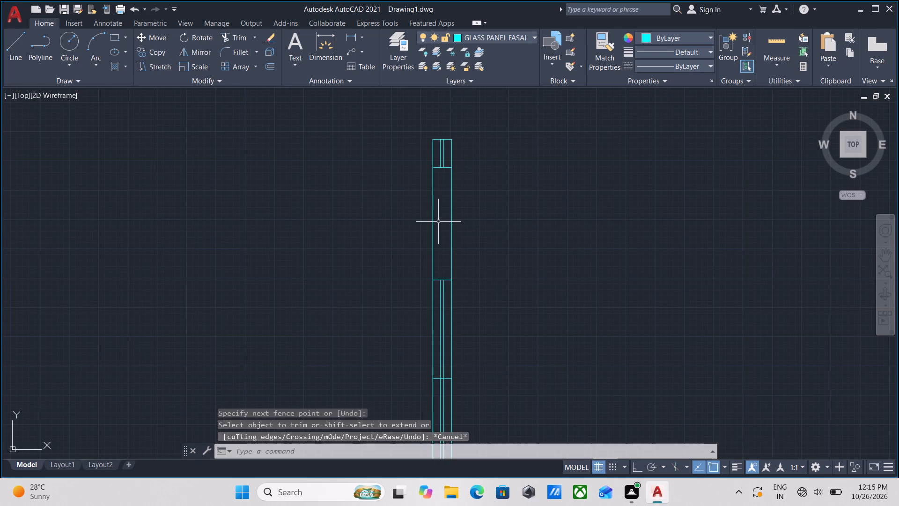
Draw a 2' line southward from the midpoint of the first dividing line below the glass panel's north end.
scroll(438, 214, up, 2)
middle_drag(438, 214, 438, 322)
scroll(438, 318, down, 1)
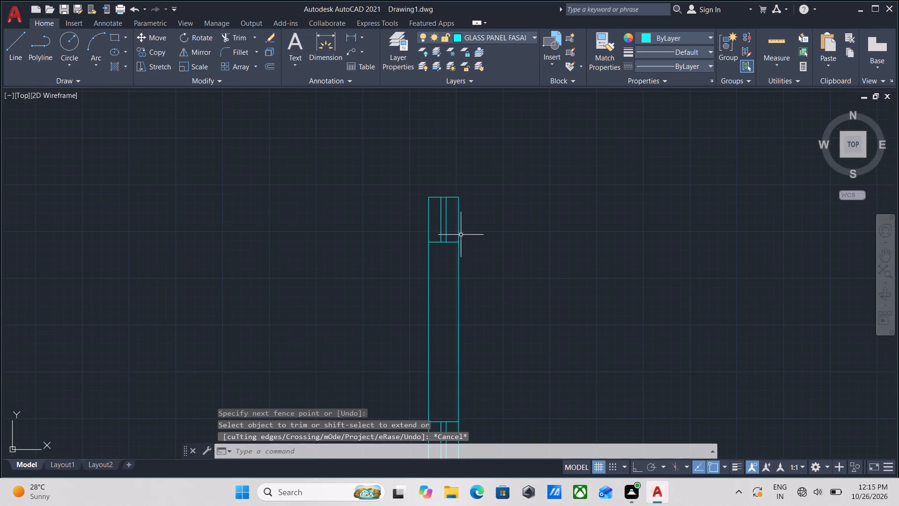
middle_drag(461, 235, 450, 279)
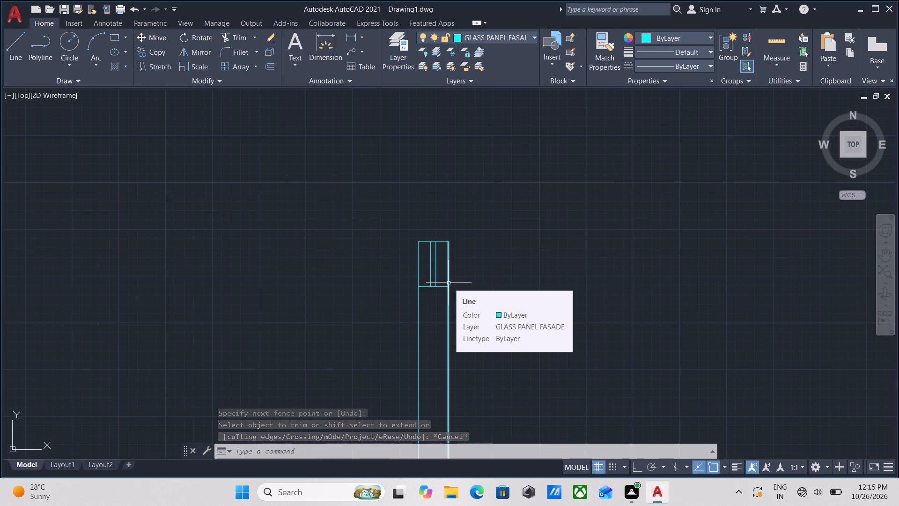
scroll(449, 283, up, 2)
scroll(402, 304, up, 1)
scroll(395, 309, down, 1)
middle_drag(395, 309, 412, 250)
key(l)
key(Return)
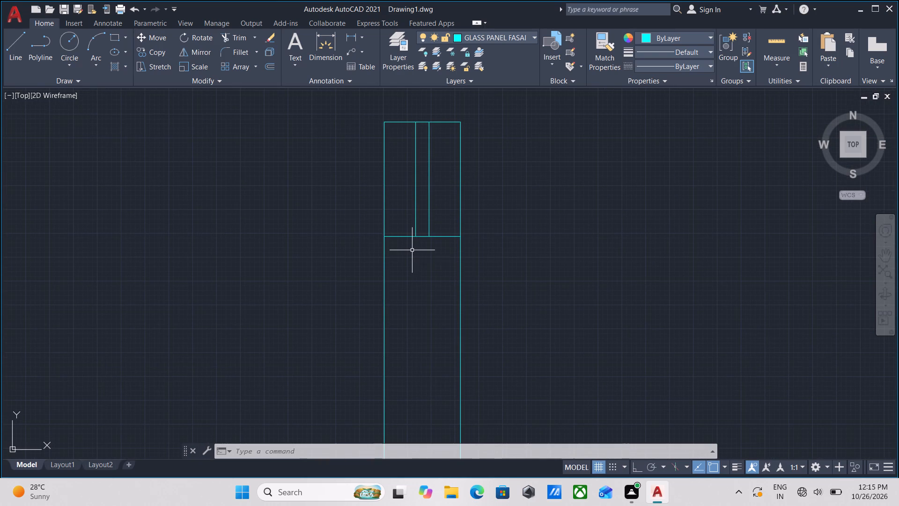
scroll(413, 242, up, 2)
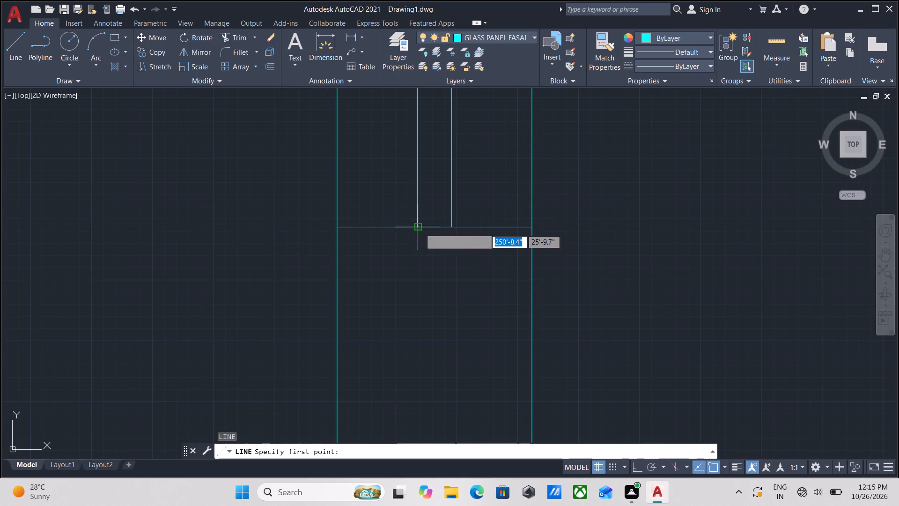
click(432, 227)
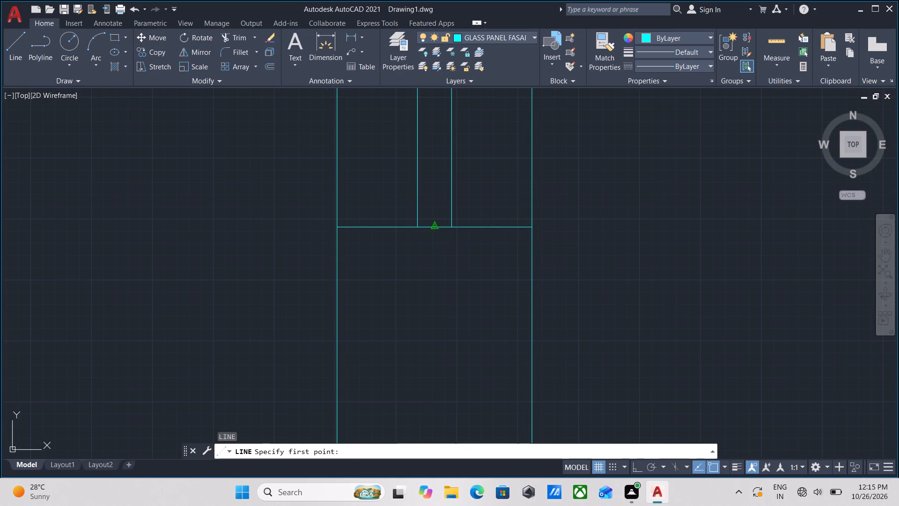
middle_drag(441, 363, 451, 257)
text(2')
key(Return)
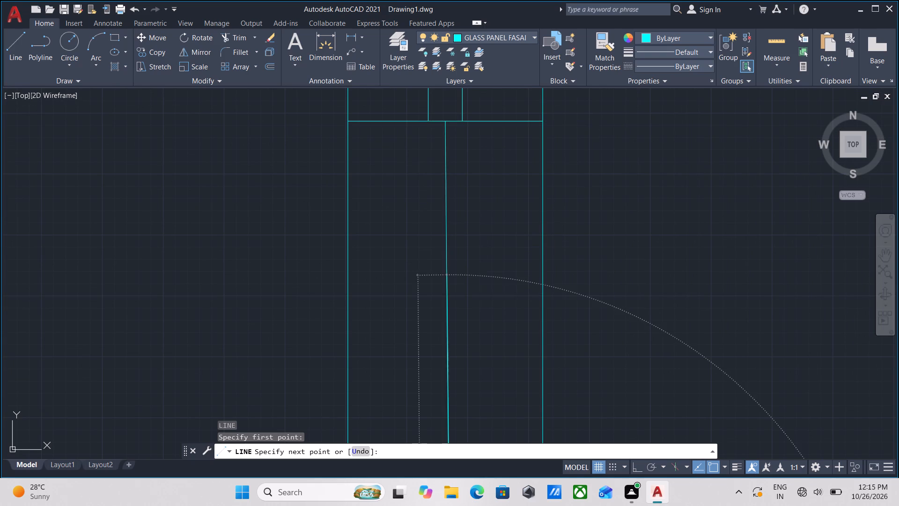
Turn Ortho on and continue the line 1" to the west from the 2' line's south end.
scroll(442, 318, down, 1)
middle_drag(442, 318, 503, 166)
middle_drag(486, 362, 513, 251)
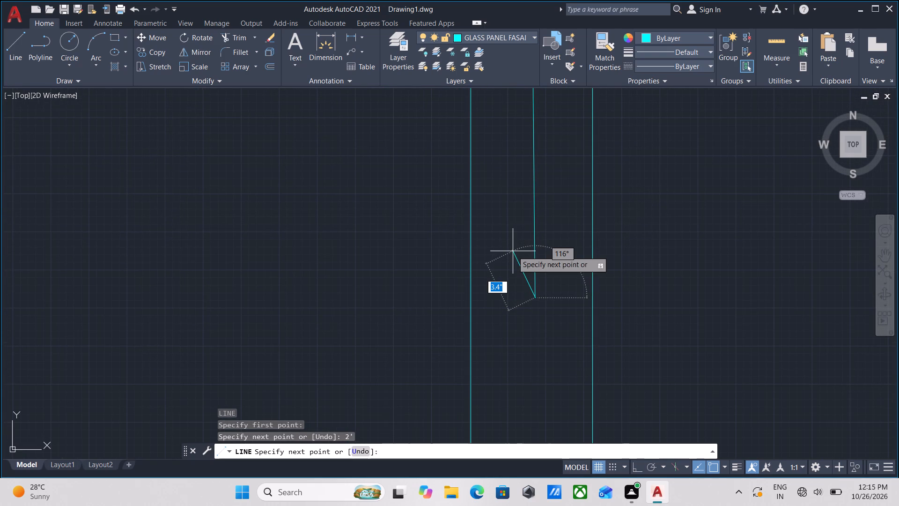
scroll(502, 316, up, 2)
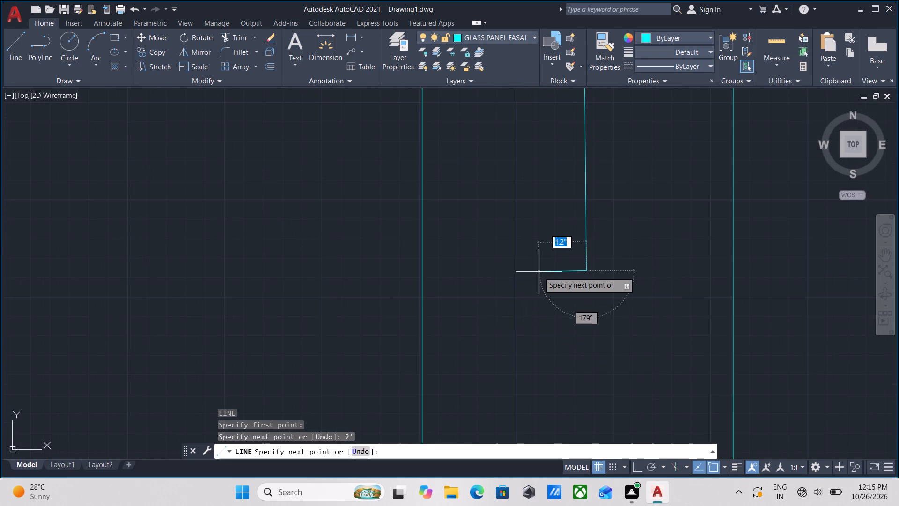
key(F8)
scroll(565, 290, up, 2)
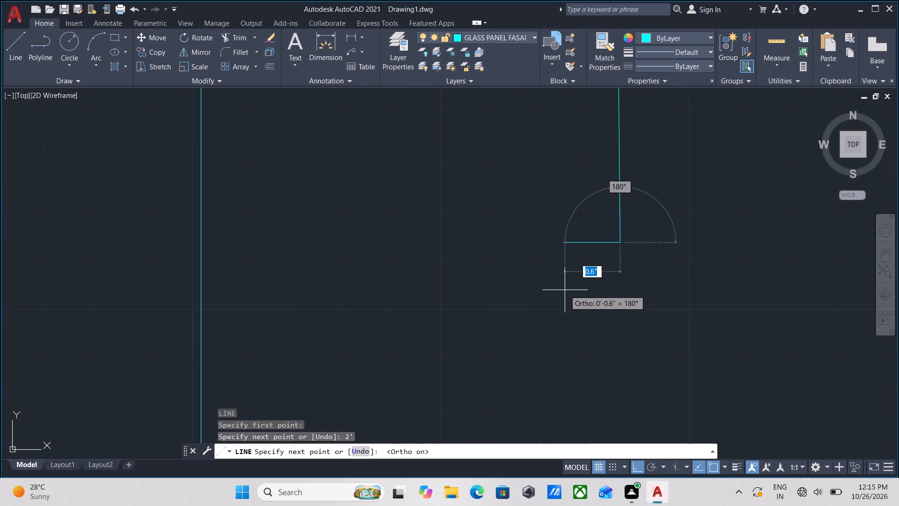
scroll(512, 289, down, 1)
middle_drag(512, 289, 398, 361)
key(1)
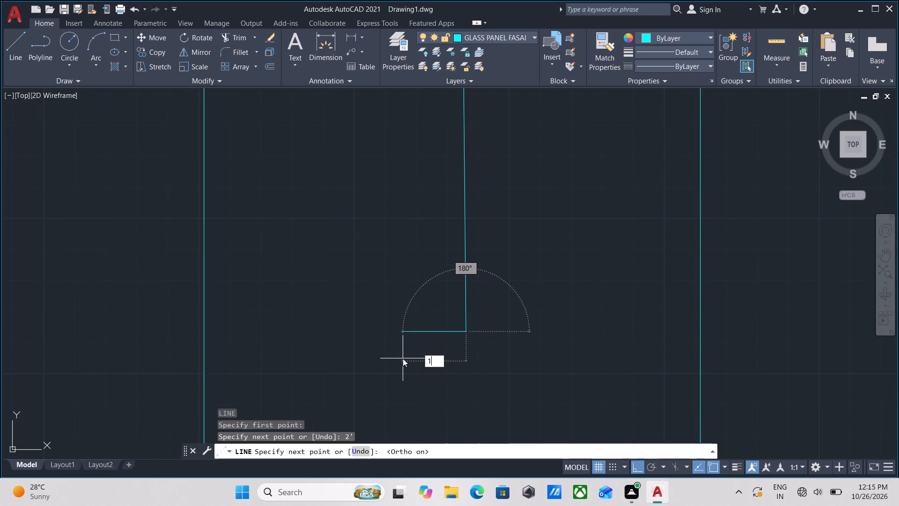
key(shift+quotedbl)
key(Return)
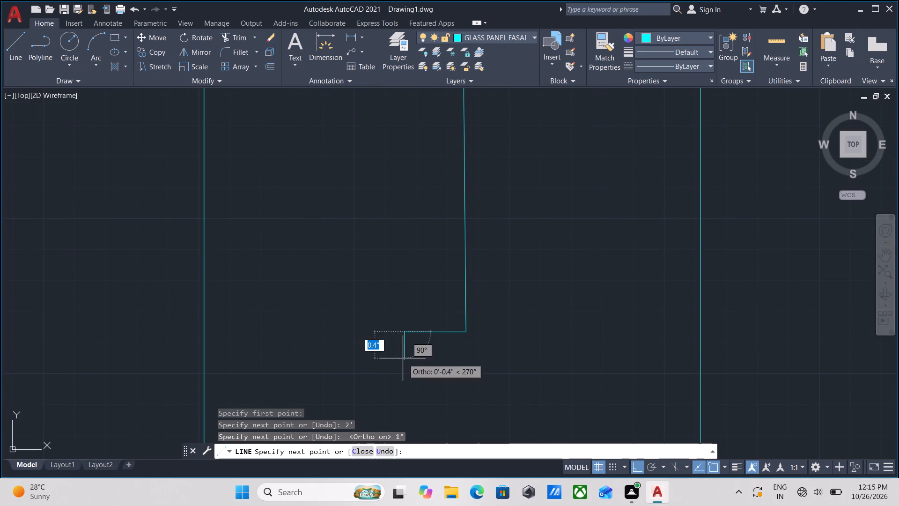
Continue the line straight north up to the first dividing line, and end the Line command.
scroll(411, 16, down, 1)
middle_drag(411, 16, 411, 281)
scroll(415, 255, down, 3)
middle_drag(415, 255, 398, 335)
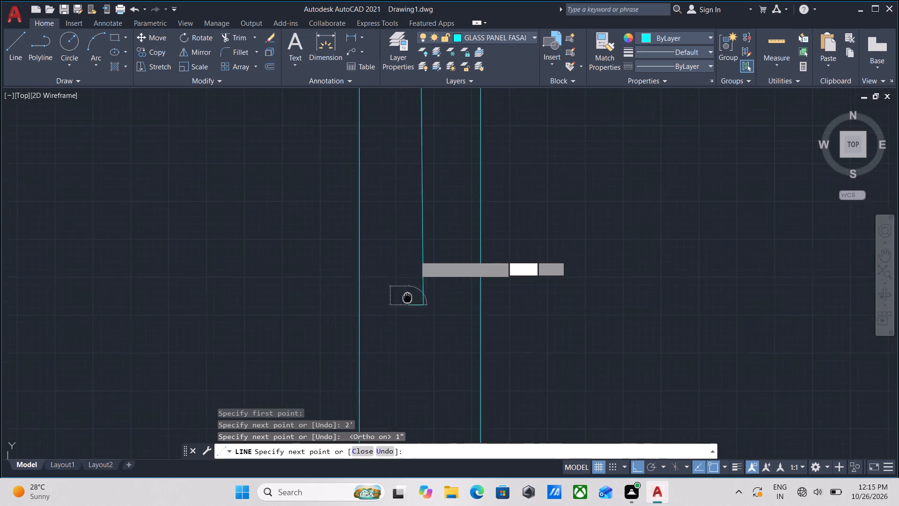
middle_drag(398, 335, 377, 401)
middle_drag(354, 169, 366, 342)
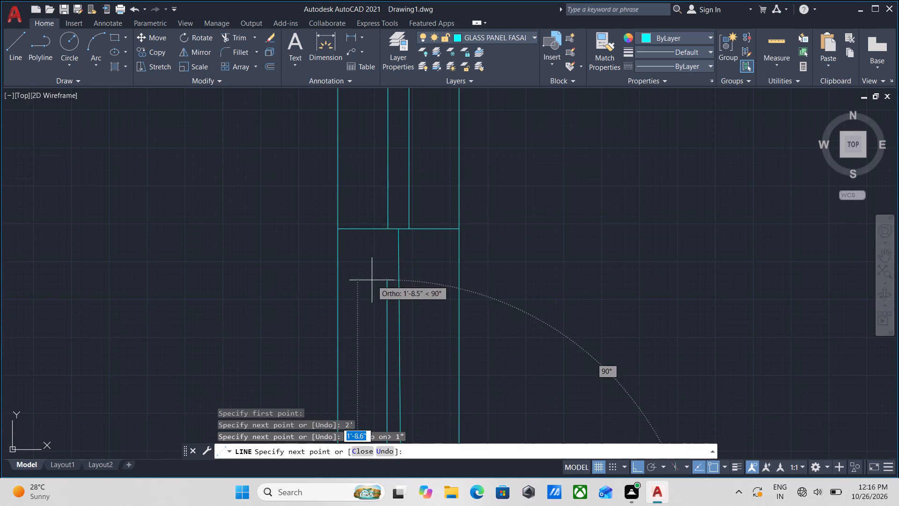
click(389, 232)
key(Escape)
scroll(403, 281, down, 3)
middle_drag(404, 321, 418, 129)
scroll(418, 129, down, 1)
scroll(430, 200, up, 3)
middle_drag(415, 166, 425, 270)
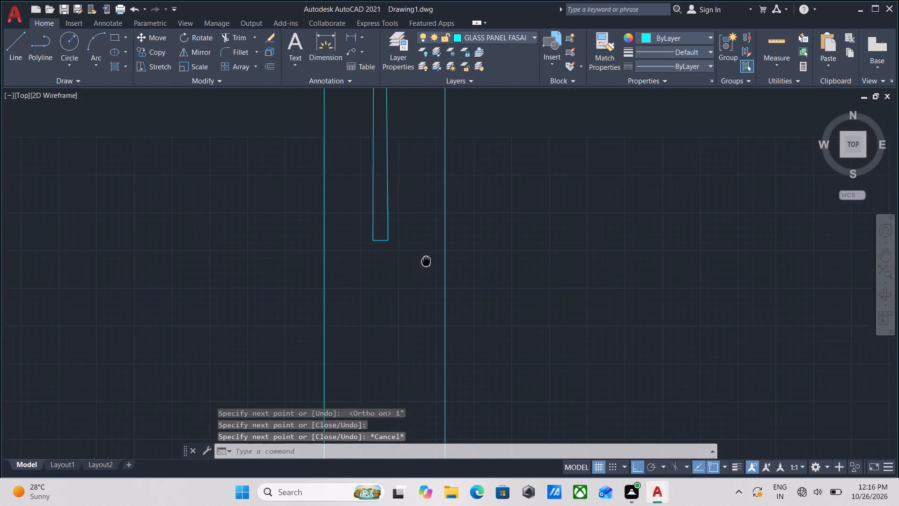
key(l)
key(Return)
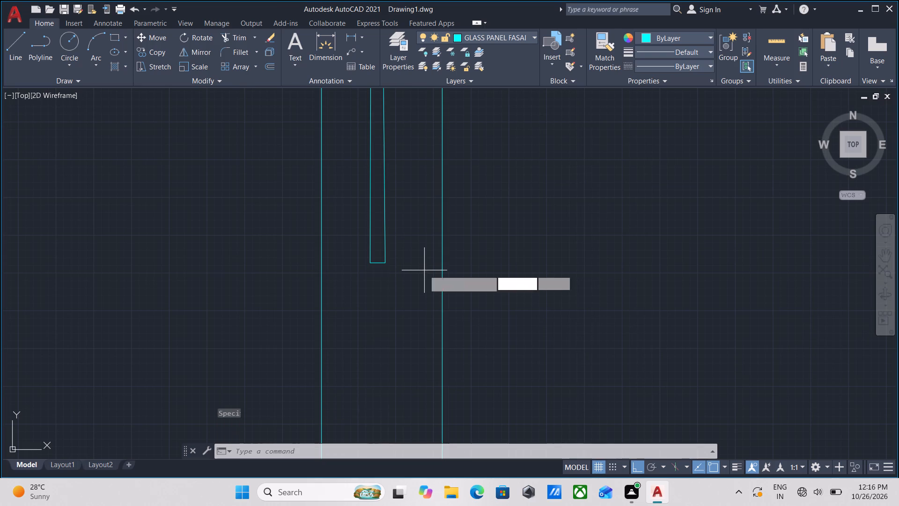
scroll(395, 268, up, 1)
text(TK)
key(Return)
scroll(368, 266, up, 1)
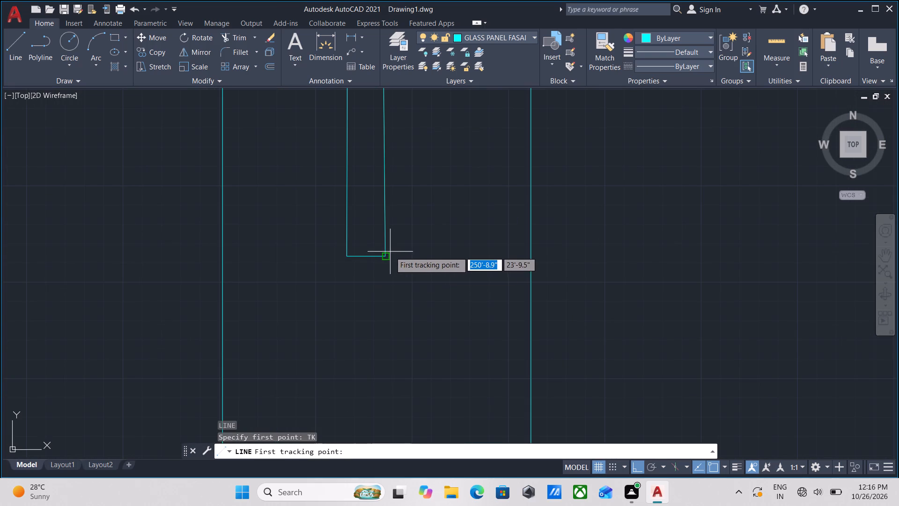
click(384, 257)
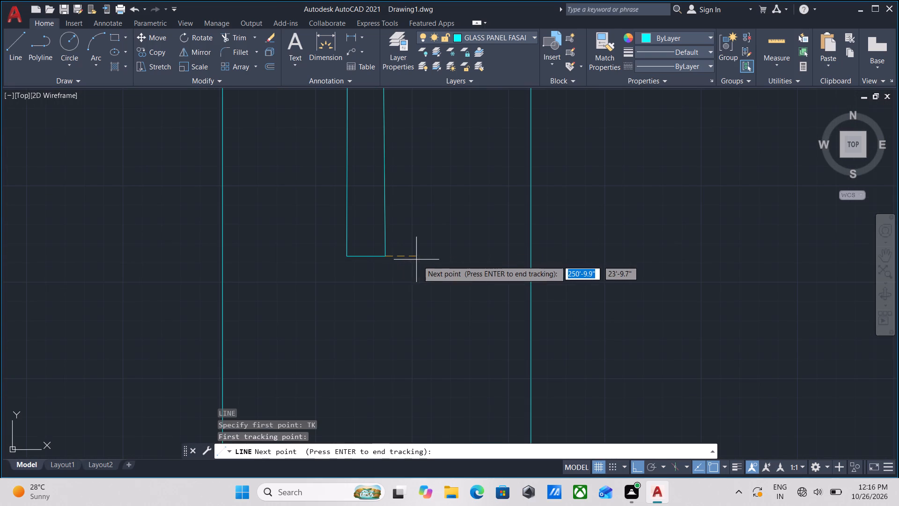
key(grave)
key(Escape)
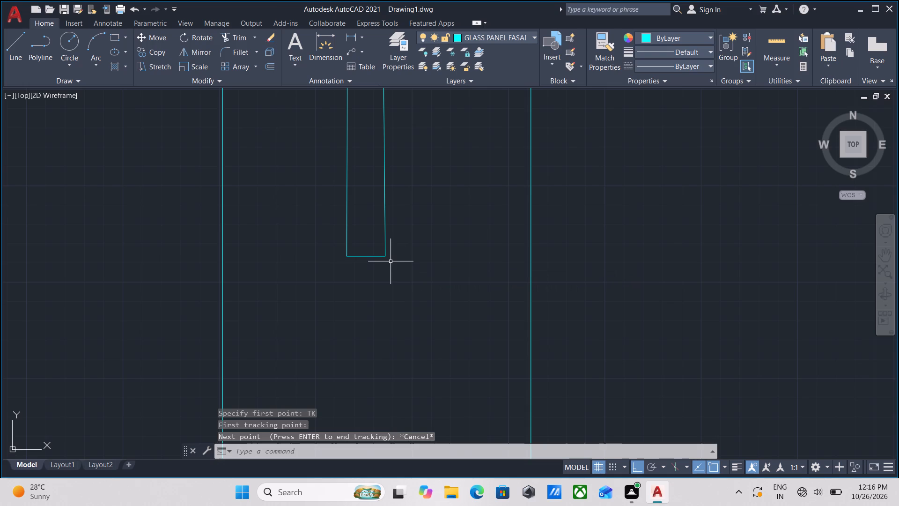
Draw a 1" line to the east from the south end of the 2' line.
key(l)
key(Return)
scroll(384, 252, up, 1)
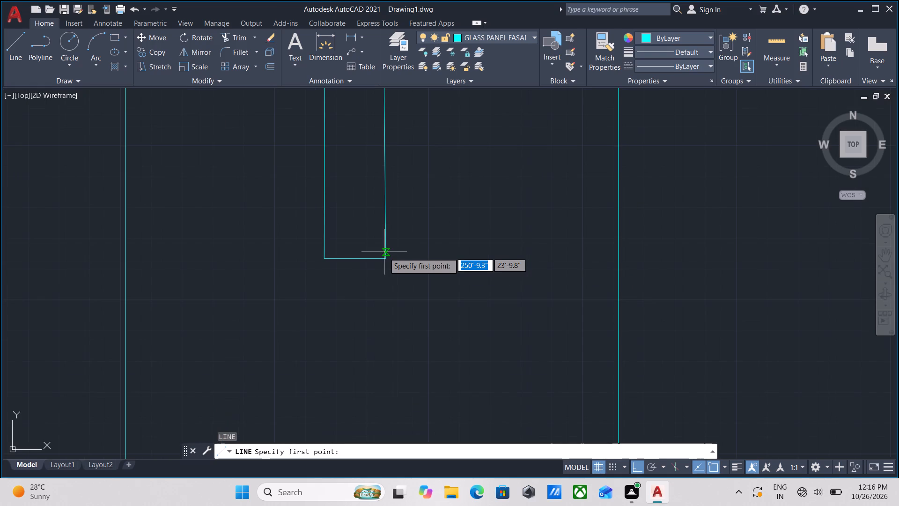
click(384, 259)
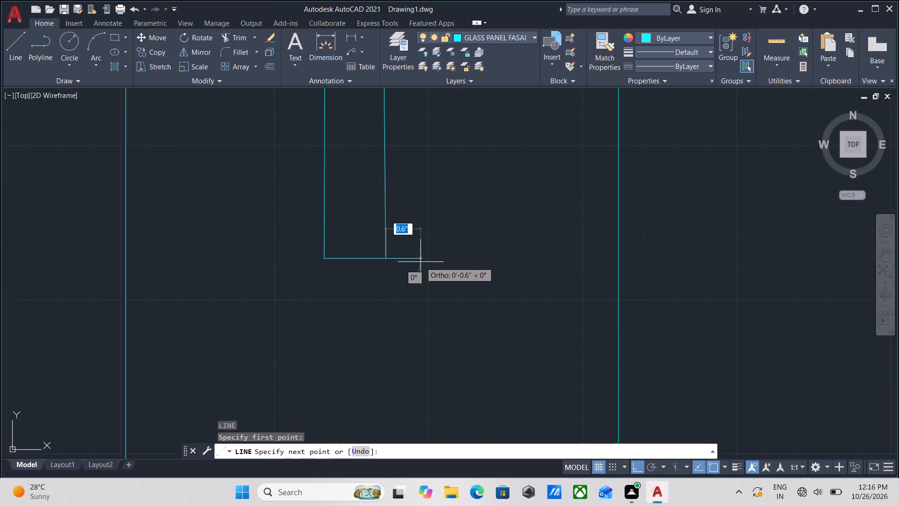
key(1)
key(shift+quotedbl)
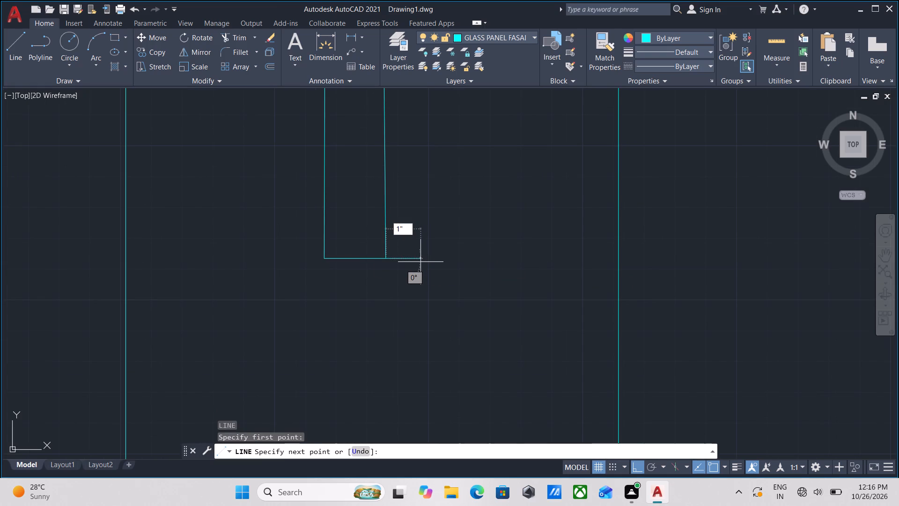
key(Return)
Continue the line straight south to the second dividing line from the panel's north end, and end the Line command.
scroll(464, 368, down, 2)
middle_drag(464, 368, 464, 367)
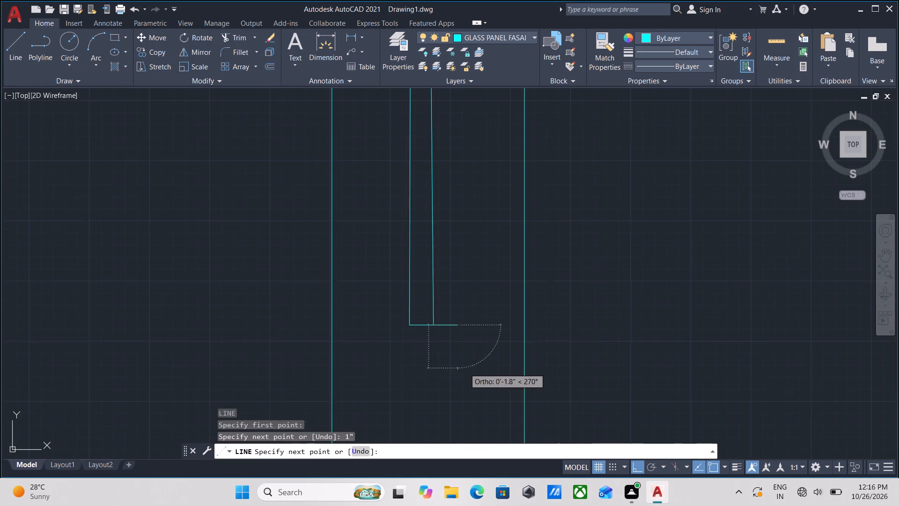
middle_drag(464, 367, 485, 149)
scroll(475, 298, down, 3)
middle_drag(474, 305, 483, 207)
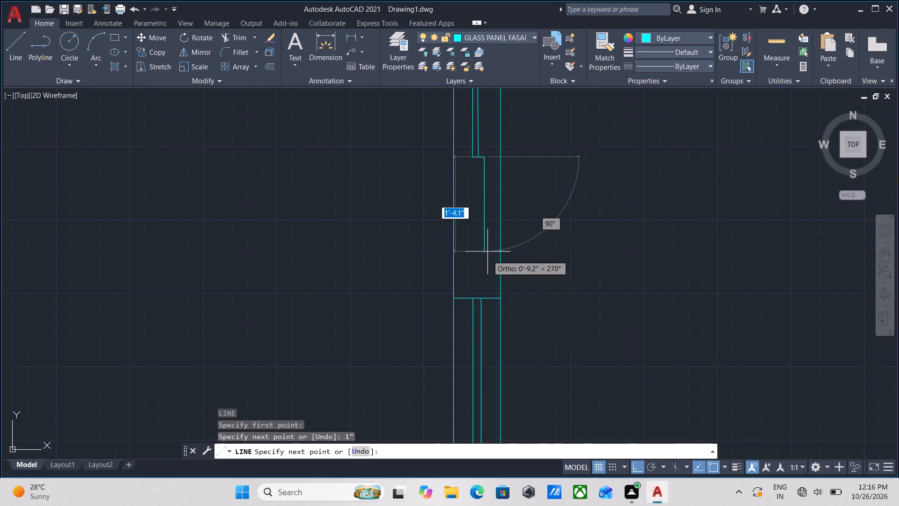
scroll(480, 299, up, 3)
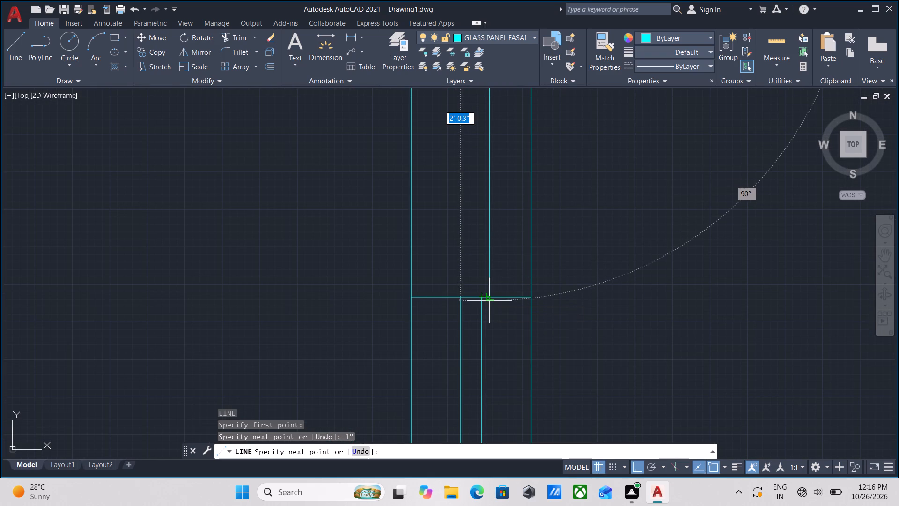
click(489, 301)
key(Escape)
Draw a vertical line from the 2' line's south end down to the second dividing line, and end the Line command.
scroll(490, 208, down, 2)
middle_drag(488, 211, 475, 414)
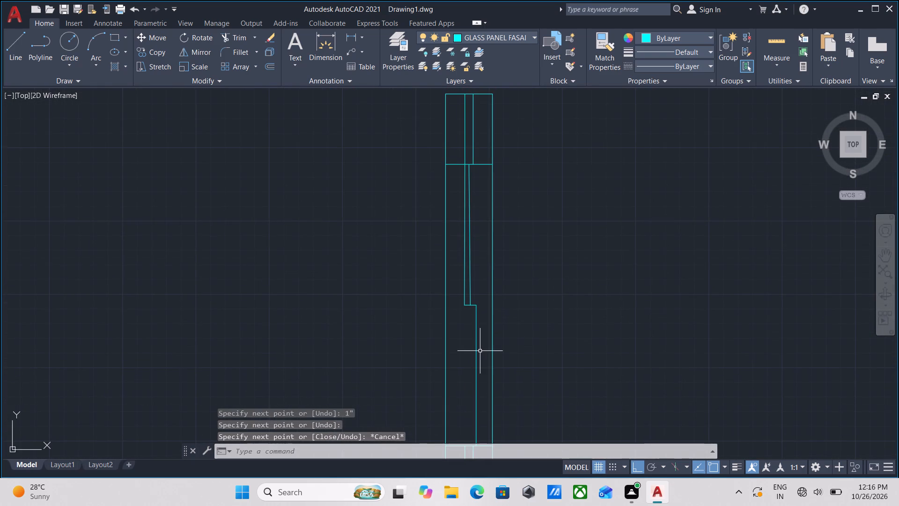
scroll(477, 303, up, 5)
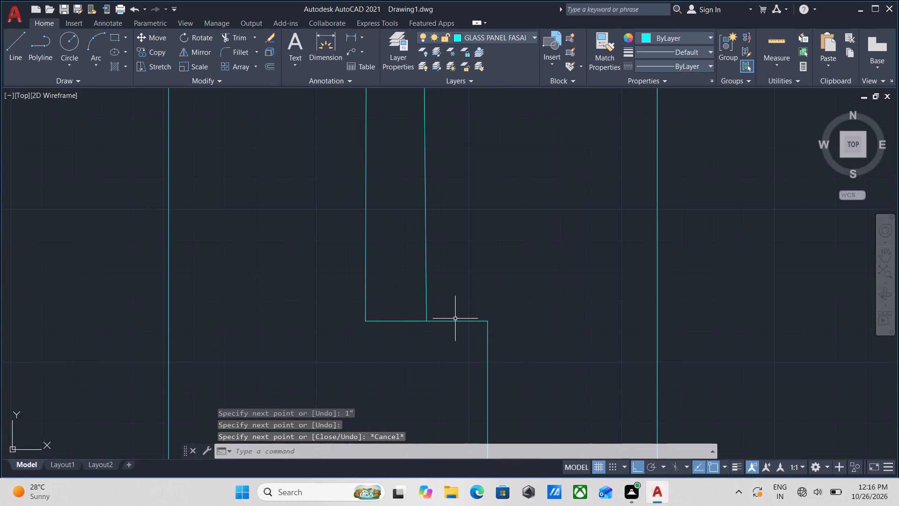
key(l)
key(Return)
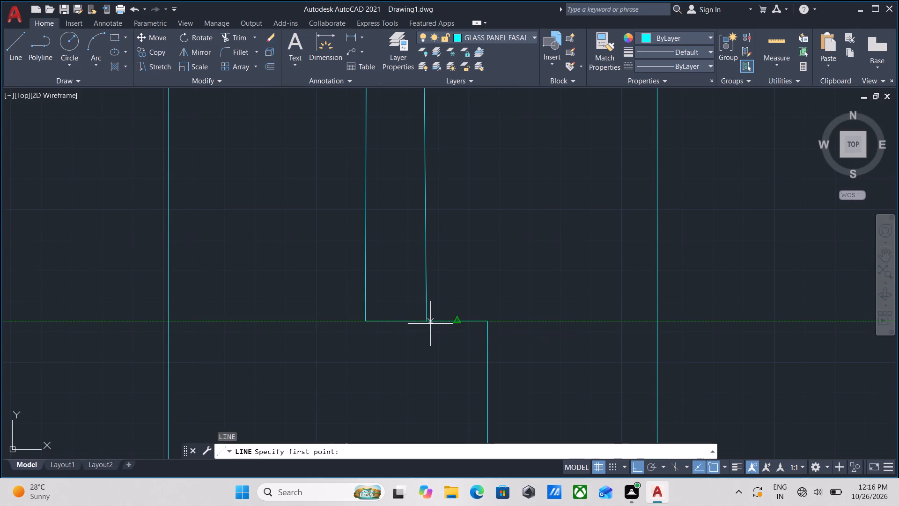
click(429, 324)
middle_drag(421, 392, 479, 111)
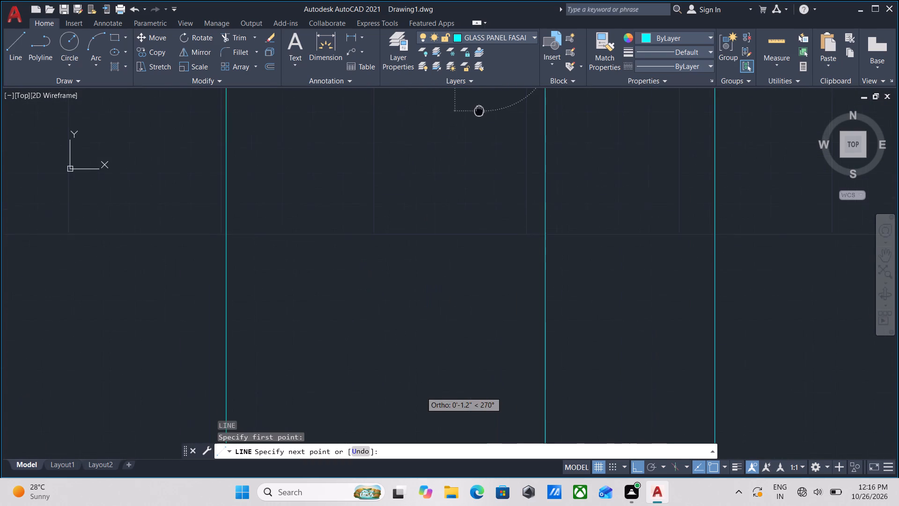
scroll(483, 302, down, 4)
middle_drag(483, 303, 525, 147)
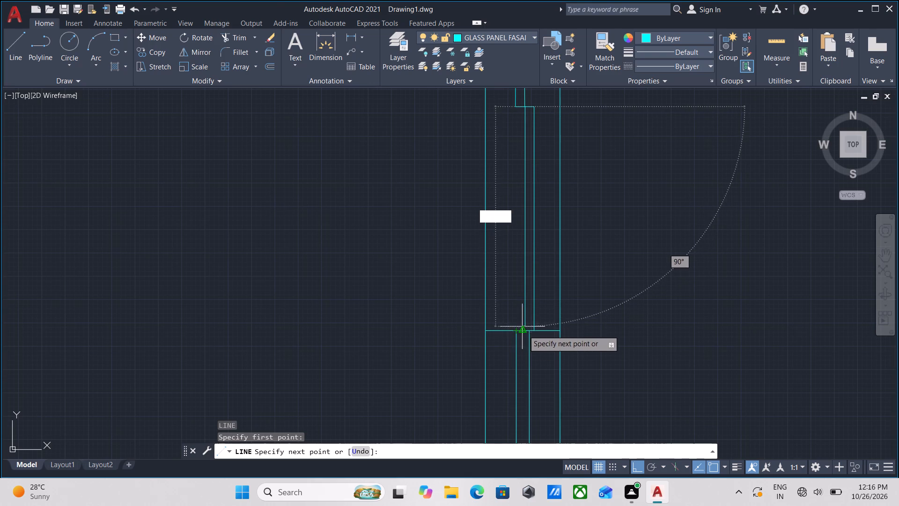
scroll(524, 331, up, 4)
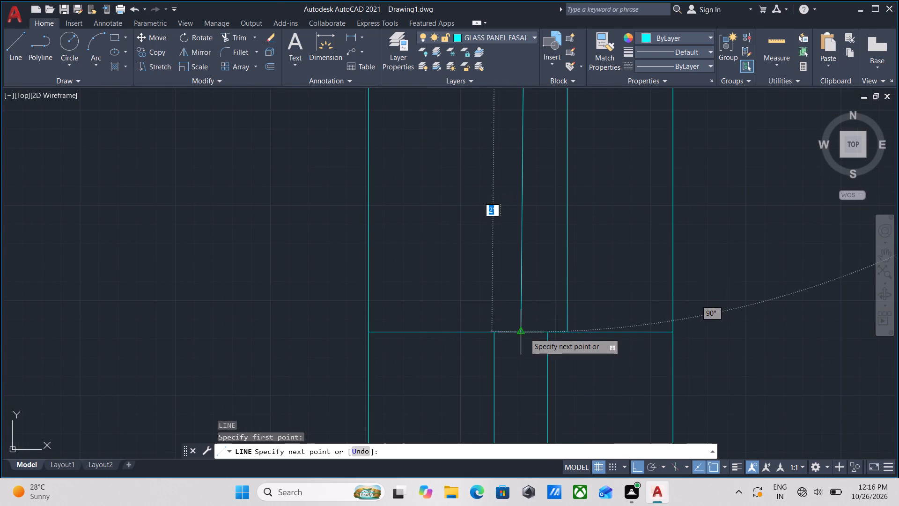
click(528, 330)
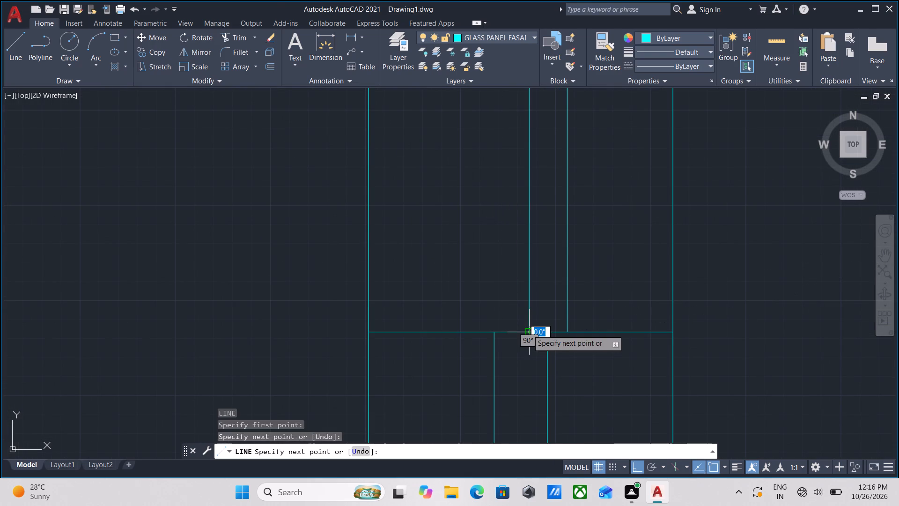
key(Escape)
Erase the two inner vertical lines running south from the second dividing line of the glass panel.
scroll(528, 330, down, 11)
scroll(561, 340, up, 2)
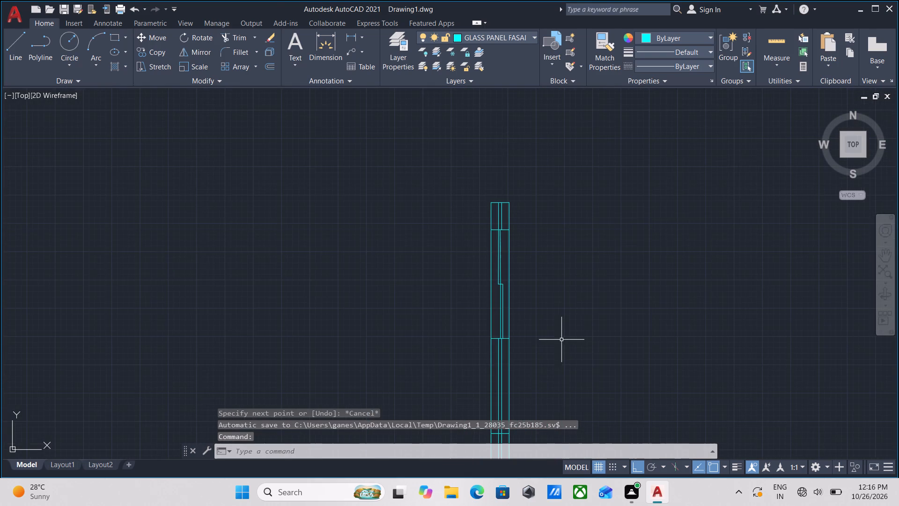
scroll(491, 369, up, 3)
scroll(538, 358, up, 2)
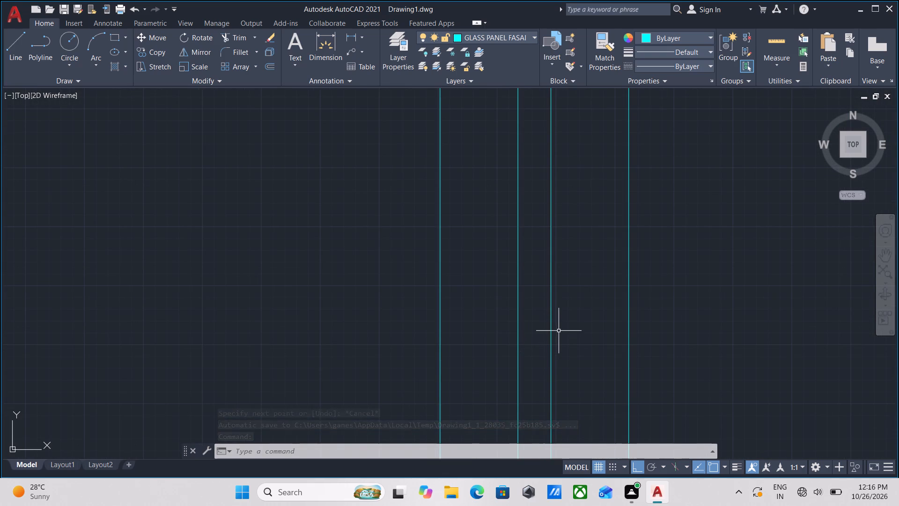
click(565, 313)
click(483, 236)
right_click(483, 236)
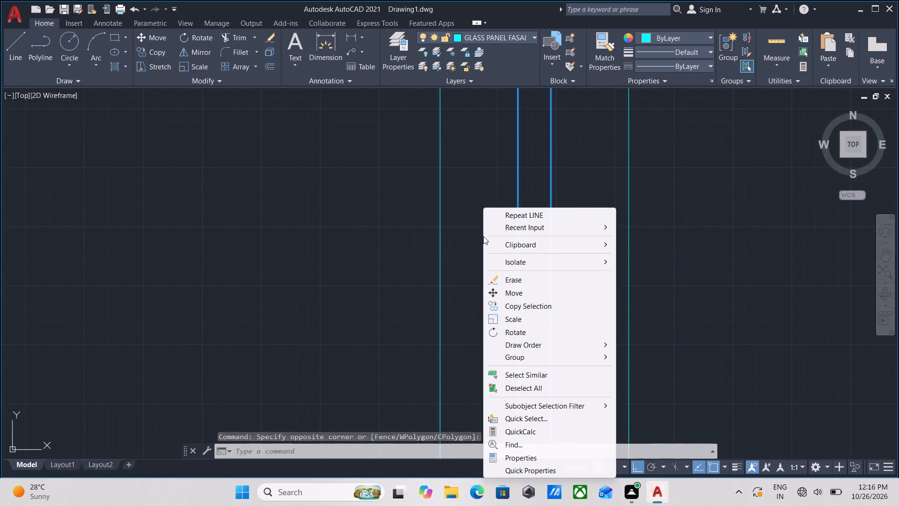
click(529, 279)
scroll(529, 279, down, 8)
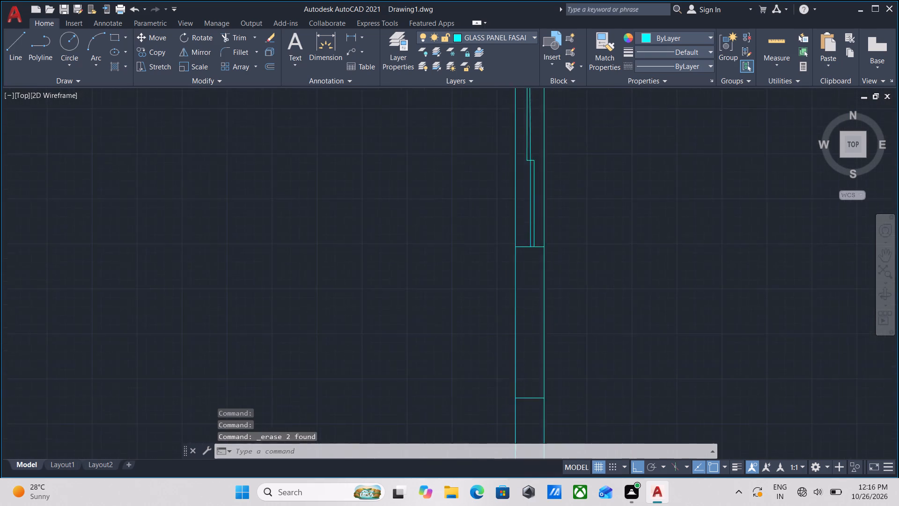
Group the six staggered pane lines between the first and second dividing lines of the glass panel.
middle_drag(529, 279, 525, 251)
scroll(534, 180, up, 4)
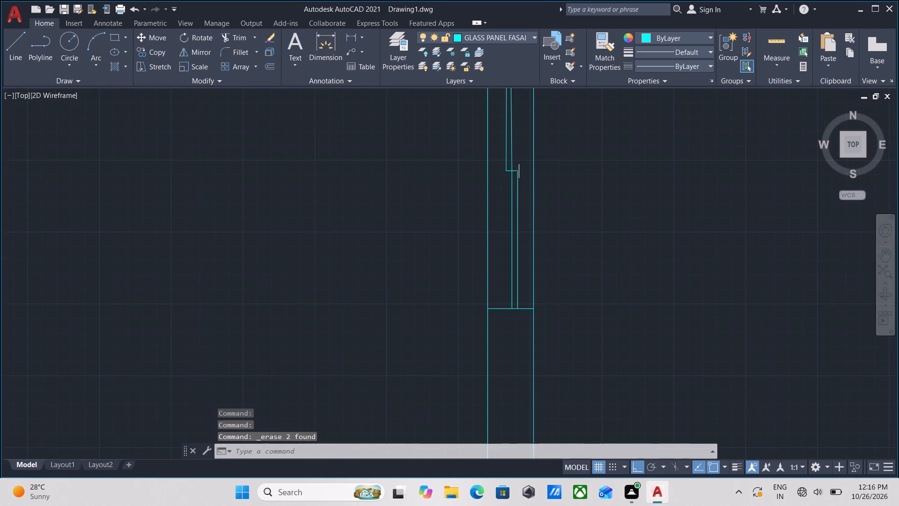
middle_drag(518, 187, 498, 354)
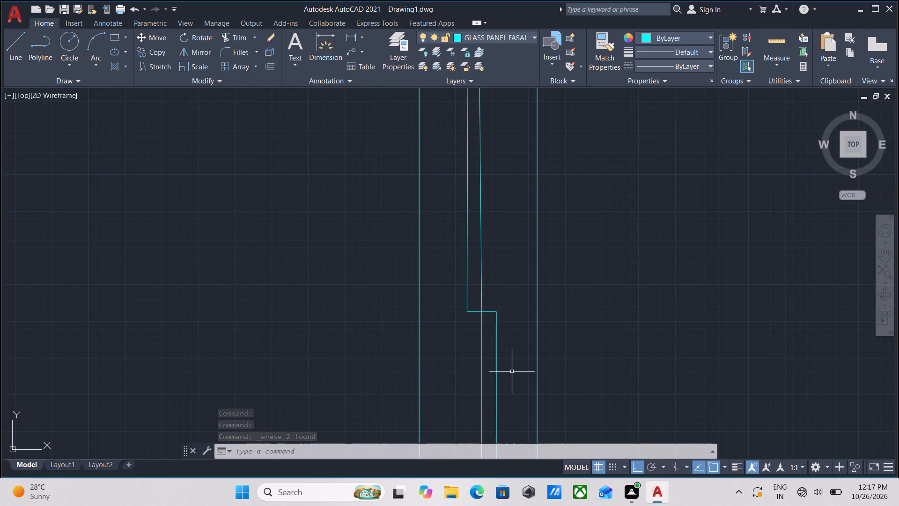
click(512, 372)
click(456, 226)
scroll(456, 224, down, 3)
middle_drag(456, 224, 452, 288)
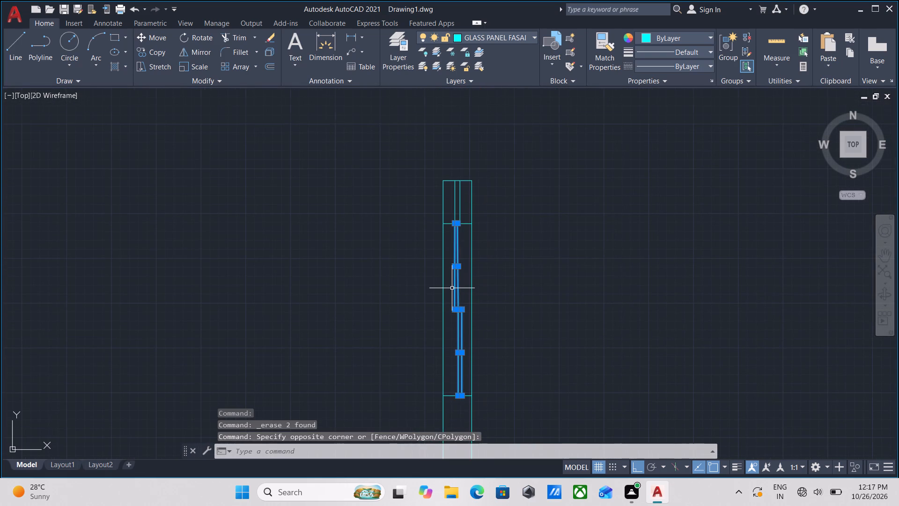
key(g)
key(Return)
Copy the pane group, with Ortho off, from its northwest corner to the inner pane line's south end on the second dividing line.
scroll(456, 231, up, 5)
click(486, 280)
click(415, 259)
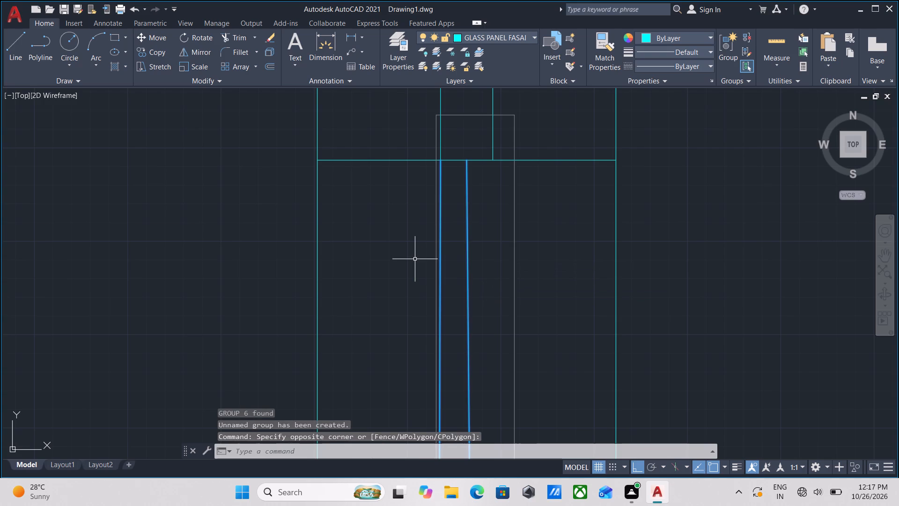
text(CO)
key(Return)
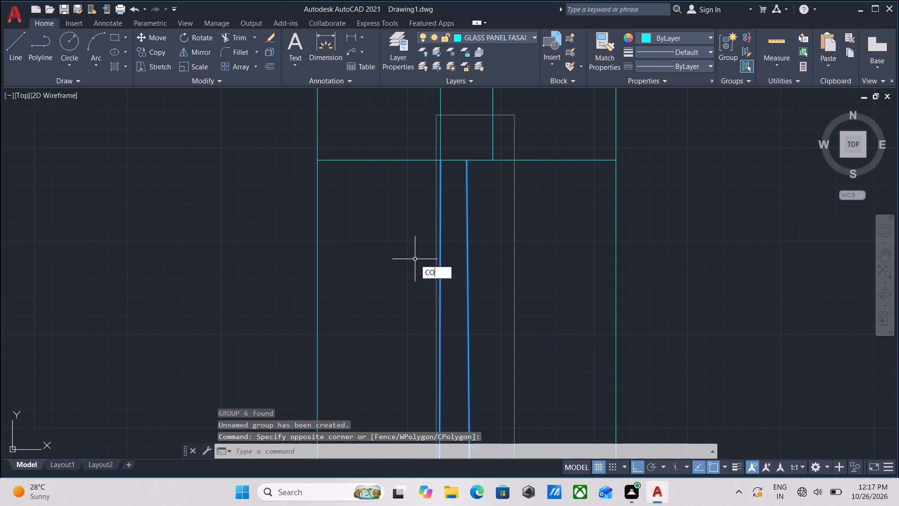
click(441, 161)
scroll(443, 281, down, 2)
middle_drag(443, 281, 503, 22)
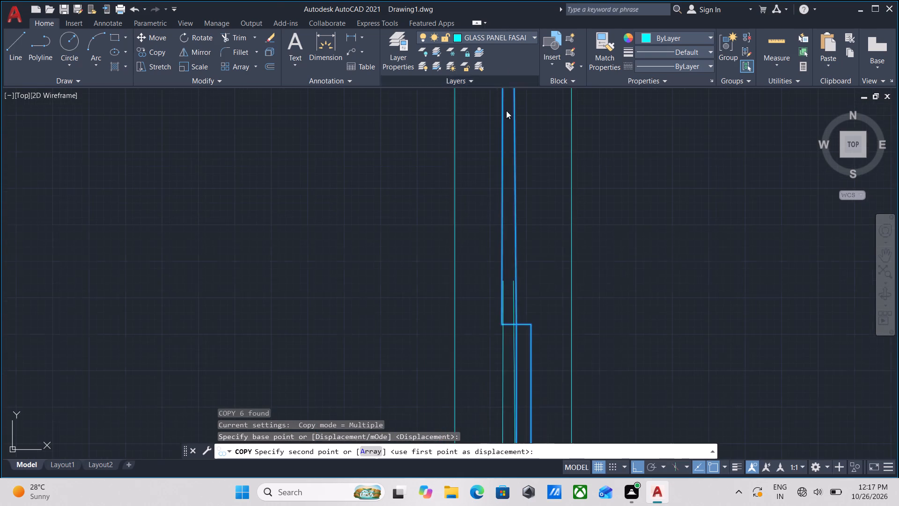
scroll(499, 267, down, 3)
middle_drag(497, 273, 510, 88)
scroll(511, 171, up, 1)
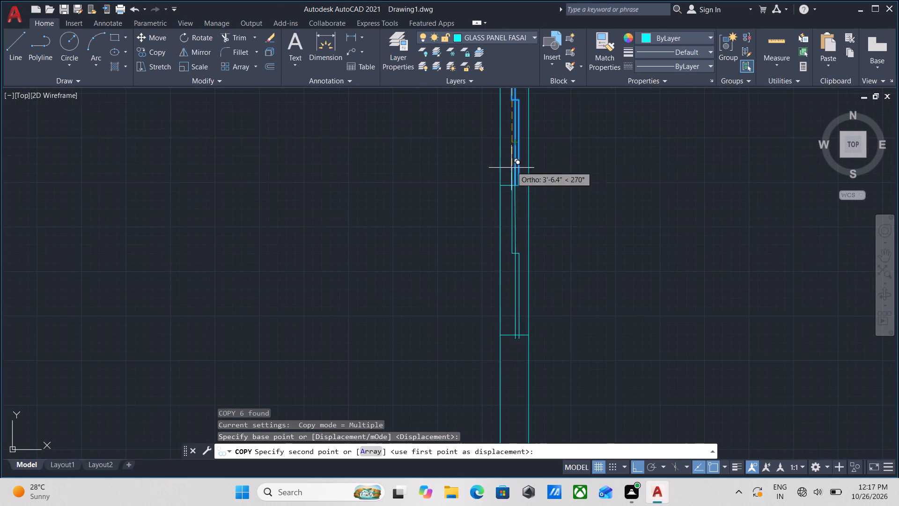
scroll(513, 193, up, 4)
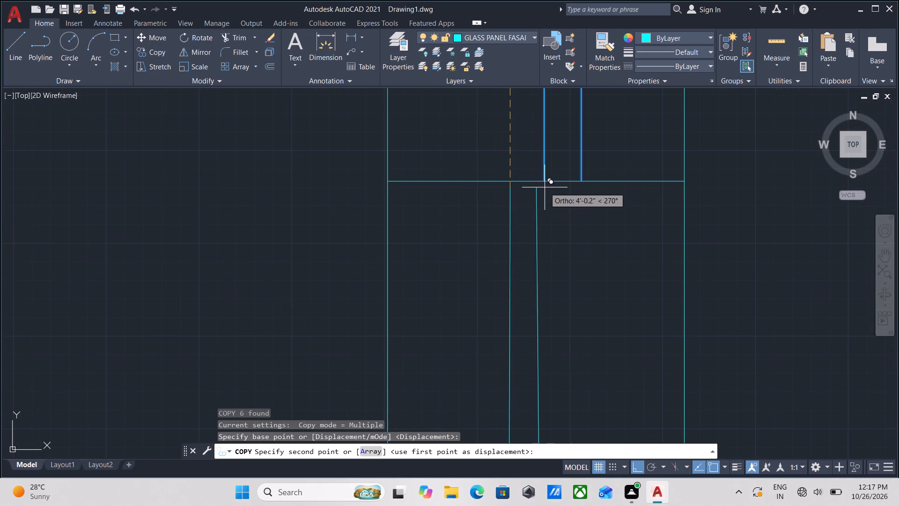
key(F8)
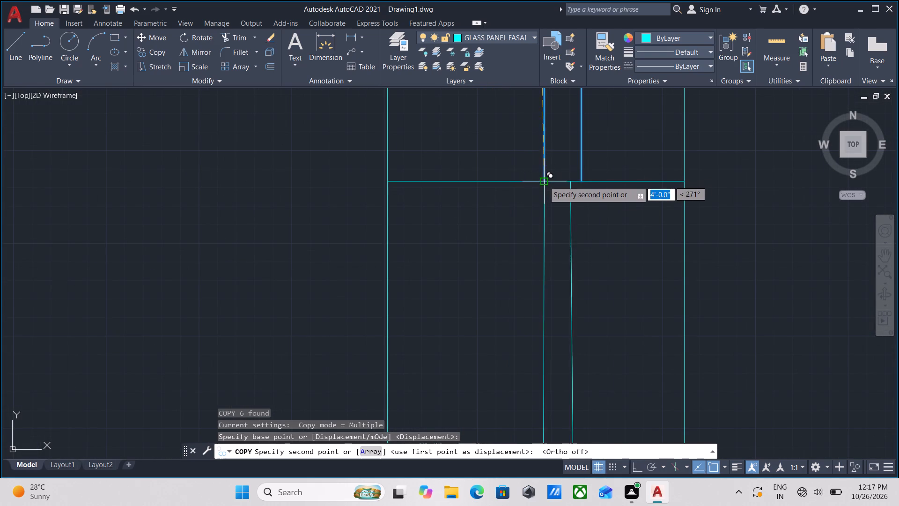
click(544, 183)
scroll(581, 225, down, 3)
middle_drag(571, 238, 543, 42)
scroll(554, 175, down, 4)
middle_drag(549, 177, 545, 64)
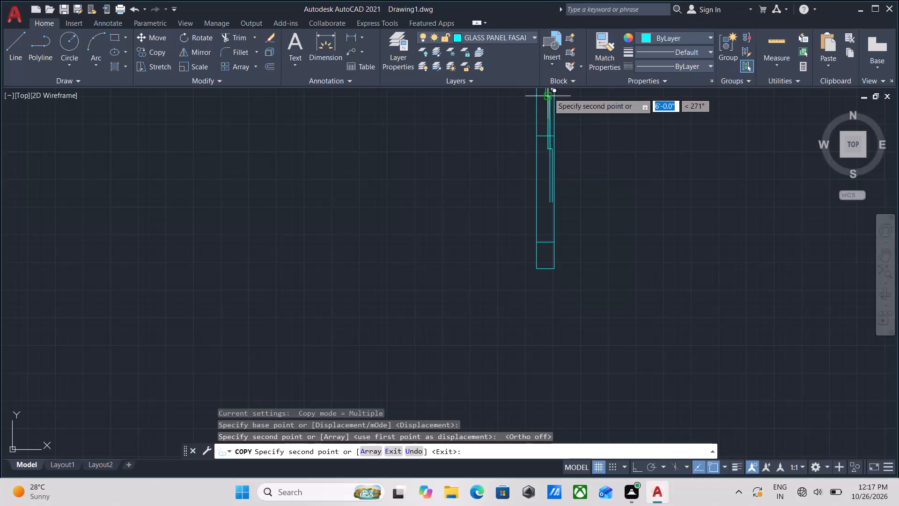
scroll(548, 94, up, 2)
scroll(544, 108, down, 2)
middle_drag(543, 111, 516, 281)
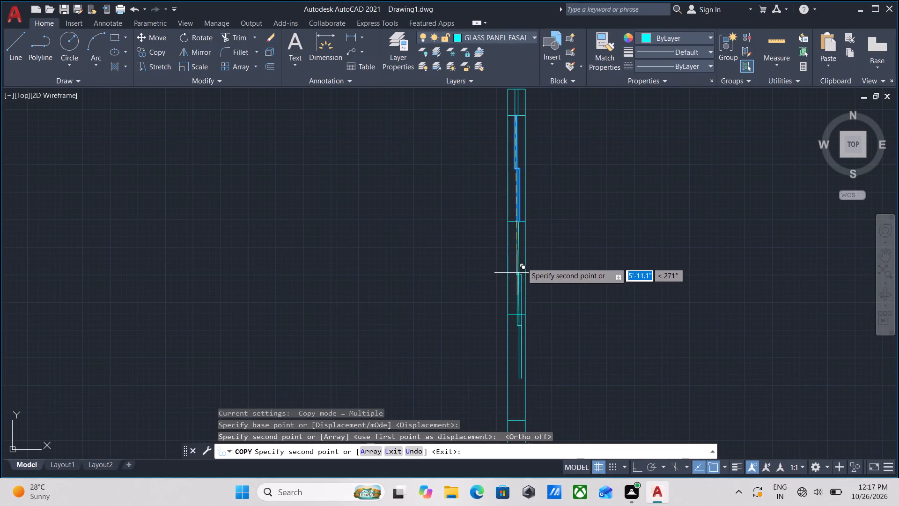
key(Escape)
Trim the two copied pane lines where they extend south of the third dividing line.
scroll(510, 322, up, 4)
middle_drag(555, 306, 465, 318)
text(TR)
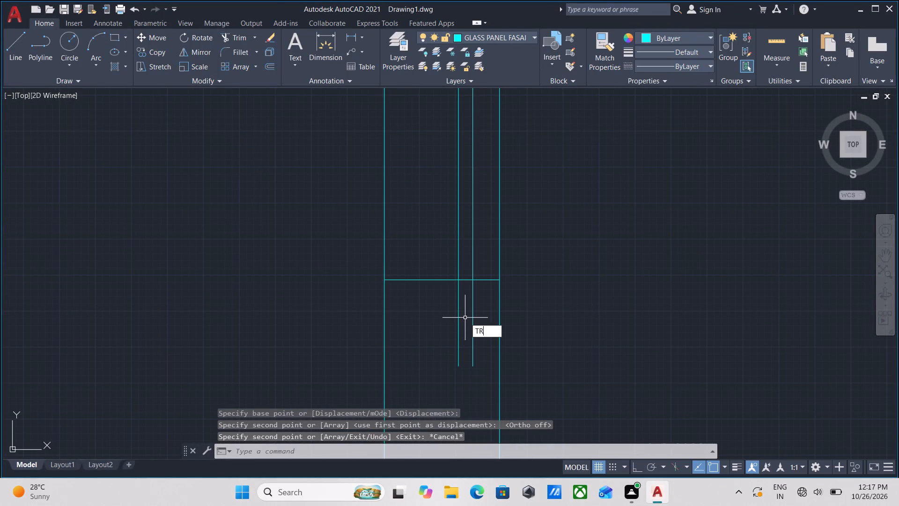
key(Return)
click(474, 308)
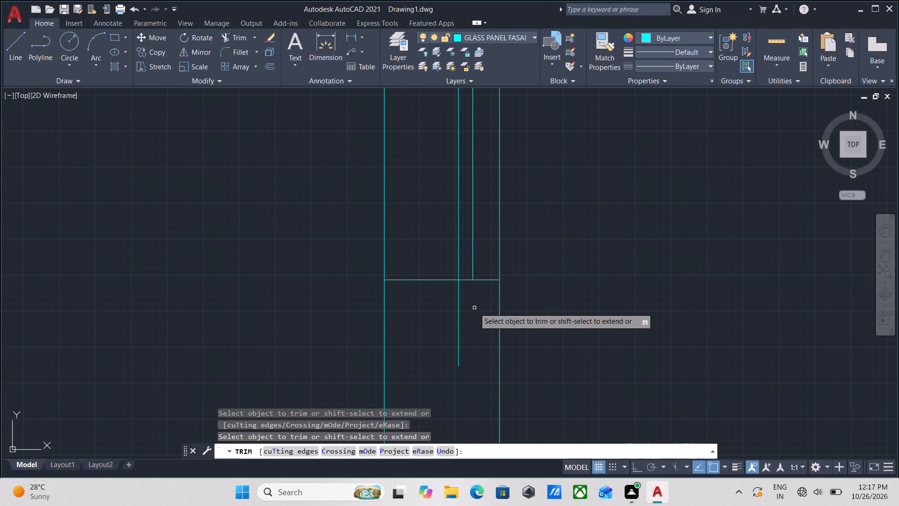
click(474, 308)
click(443, 313)
key(Escape)
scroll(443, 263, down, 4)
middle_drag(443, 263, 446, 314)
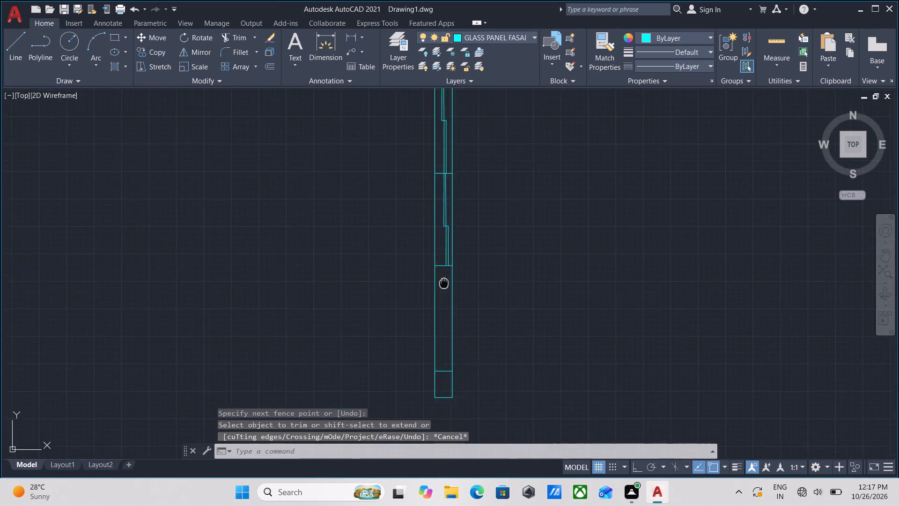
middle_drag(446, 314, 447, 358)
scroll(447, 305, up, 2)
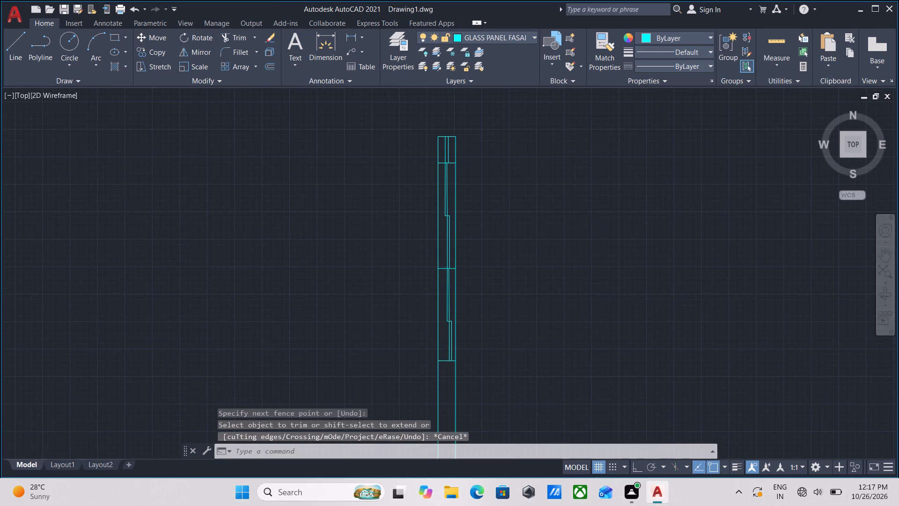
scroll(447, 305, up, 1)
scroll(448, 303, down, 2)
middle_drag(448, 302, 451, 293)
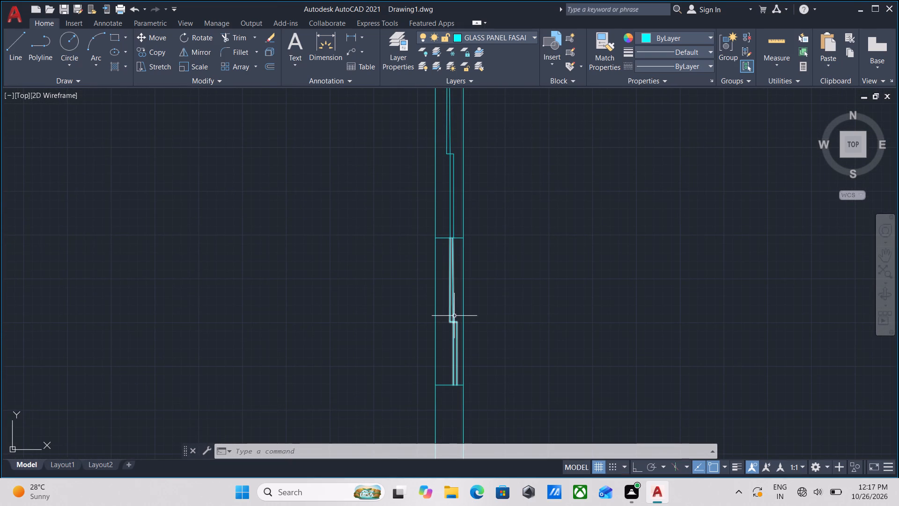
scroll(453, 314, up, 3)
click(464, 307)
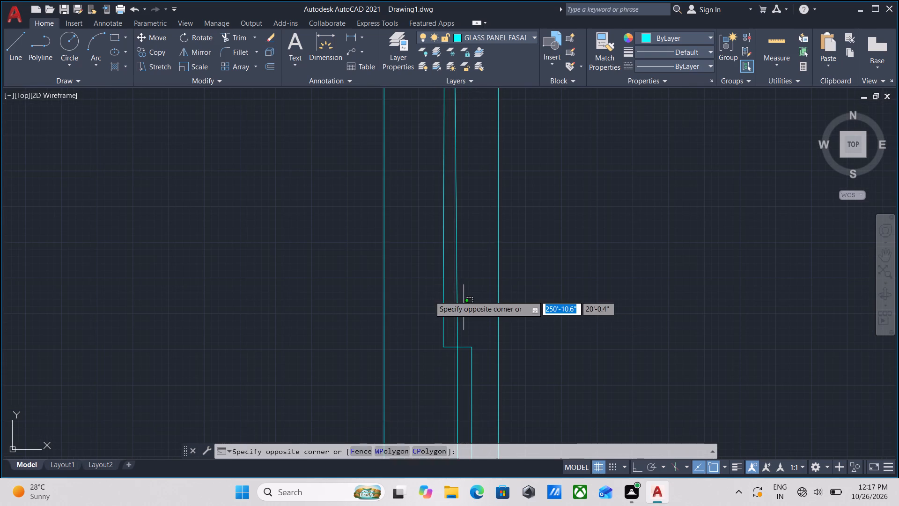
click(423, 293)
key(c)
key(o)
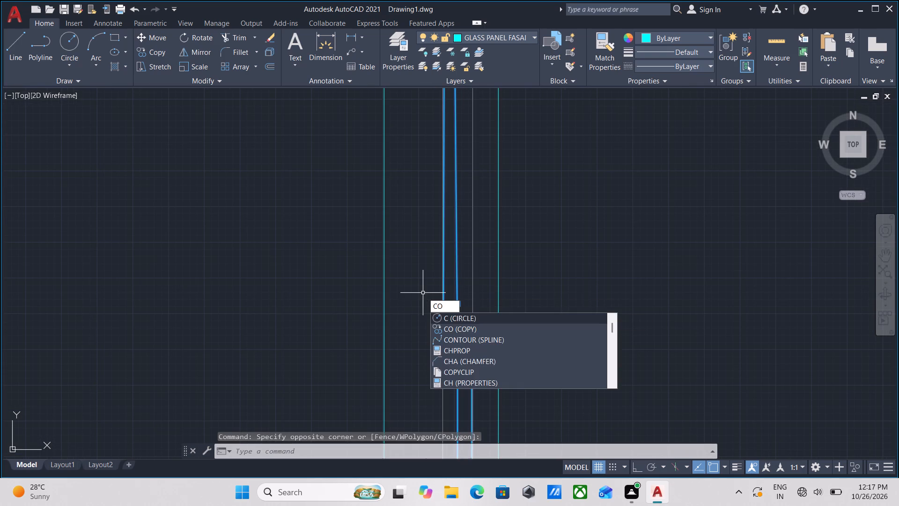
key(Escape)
Copy the northern pane group from its northwest corner to the inner pane line's south end on the third dividing line.
scroll(418, 263, down, 3)
middle_drag(416, 244, 414, 361)
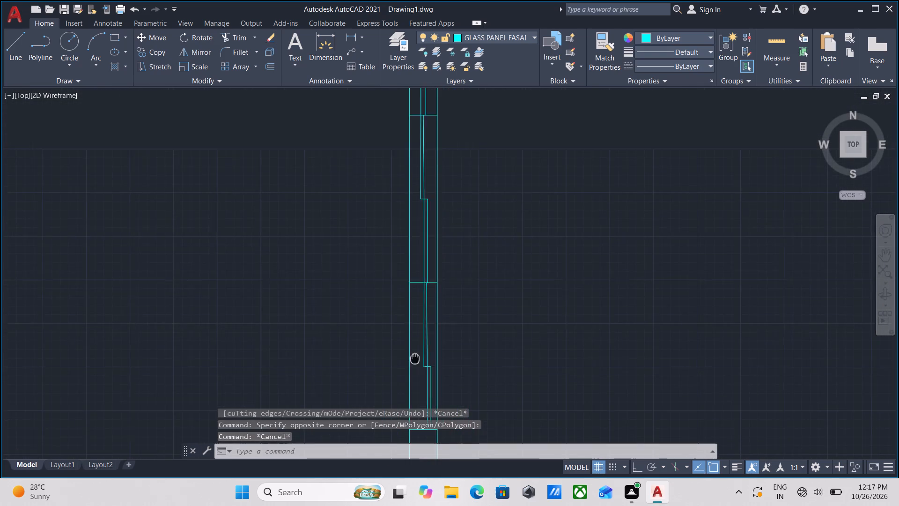
middle_drag(414, 361, 413, 361)
scroll(423, 226, up, 3)
middle_drag(423, 226, 418, 283)
click(415, 240)
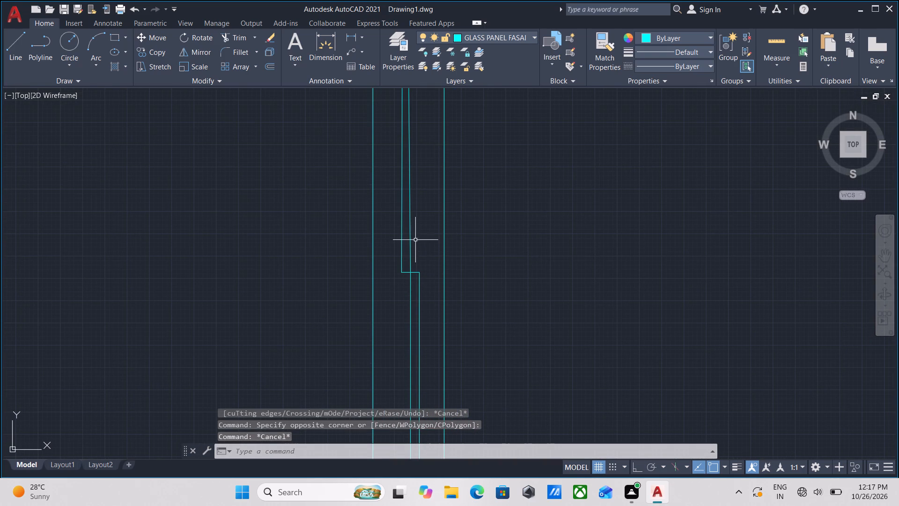
click(409, 226)
middle_drag(409, 226, 409, 288)
scroll(409, 288, down, 1)
text(CO)
key(Return)
middle_drag(380, 188, 387, 257)
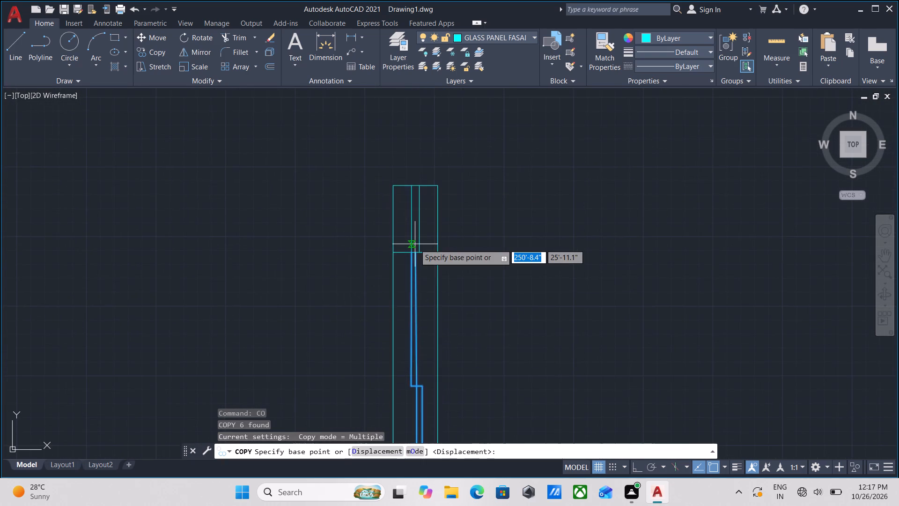
scroll(415, 244, up, 3)
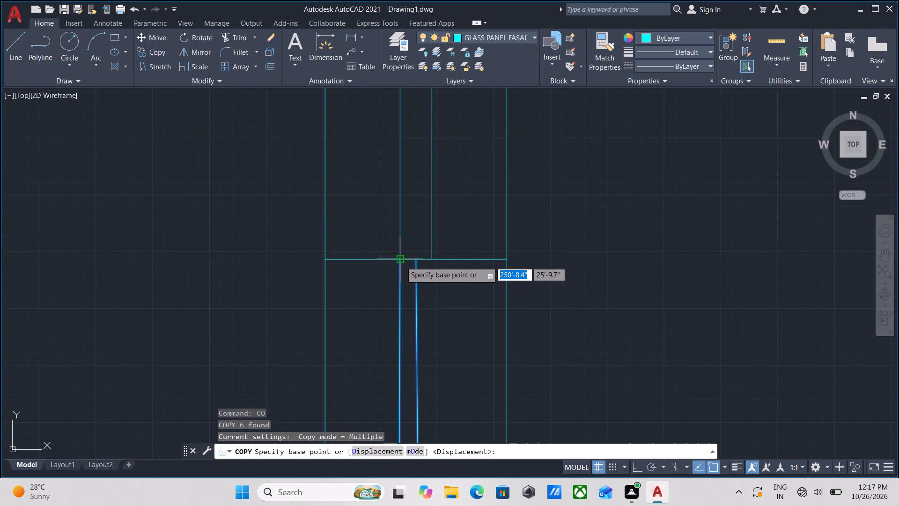
click(401, 261)
scroll(382, 405, down, 3)
middle_drag(384, 401, 428, 159)
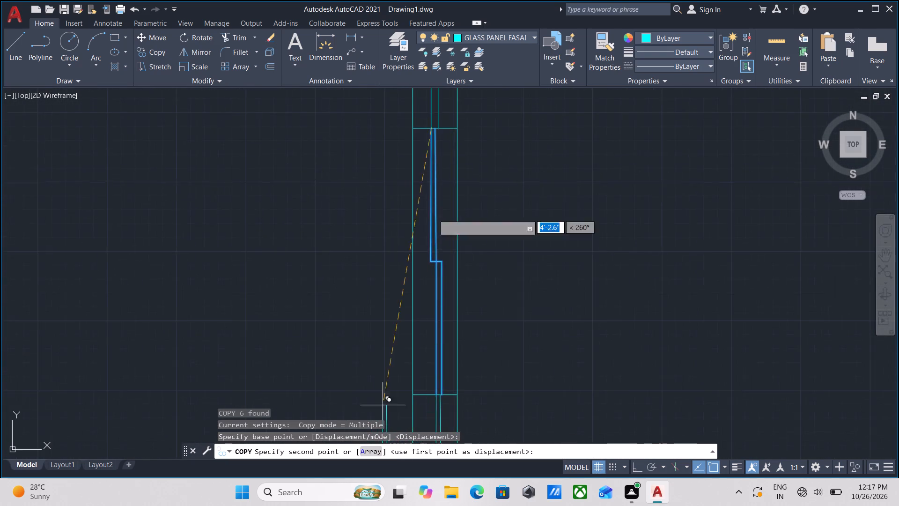
scroll(434, 305, down, 2)
middle_drag(434, 305, 457, 149)
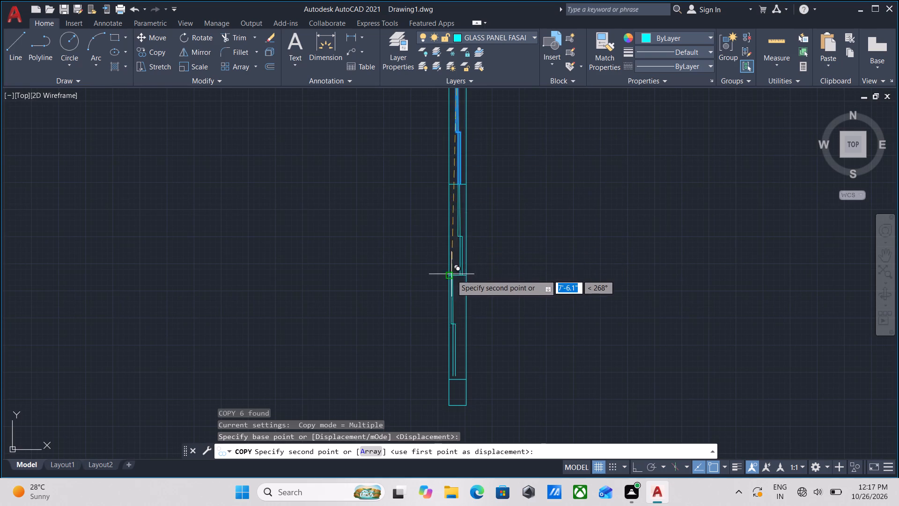
scroll(451, 275, up, 3)
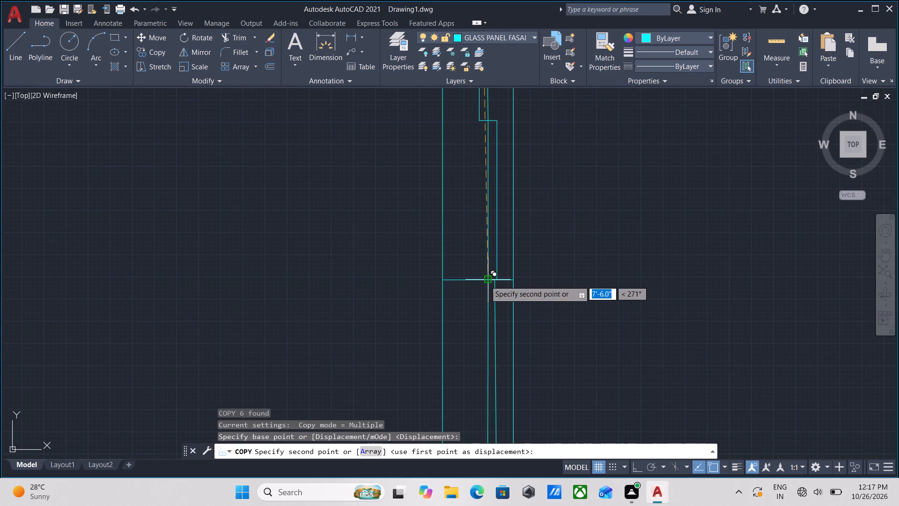
click(485, 281)
scroll(486, 250, down, 3)
middle_drag(483, 252, 468, 199)
key(Escape)
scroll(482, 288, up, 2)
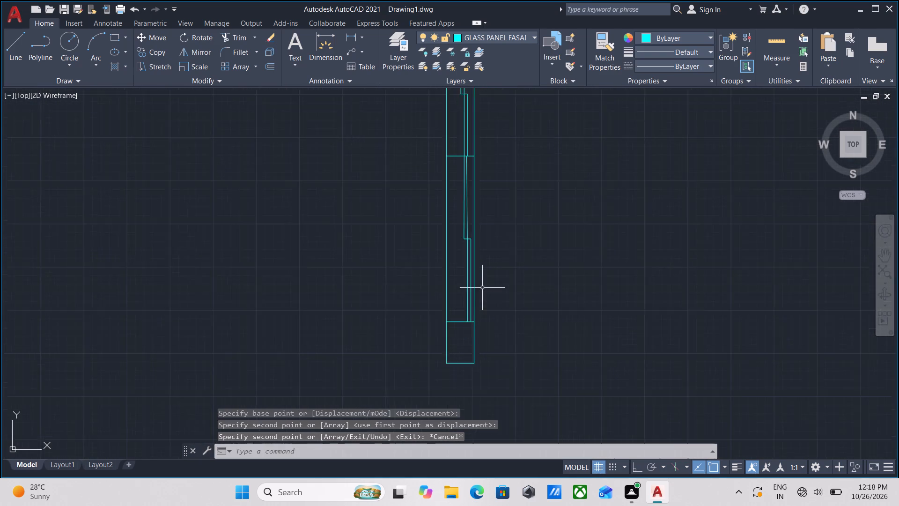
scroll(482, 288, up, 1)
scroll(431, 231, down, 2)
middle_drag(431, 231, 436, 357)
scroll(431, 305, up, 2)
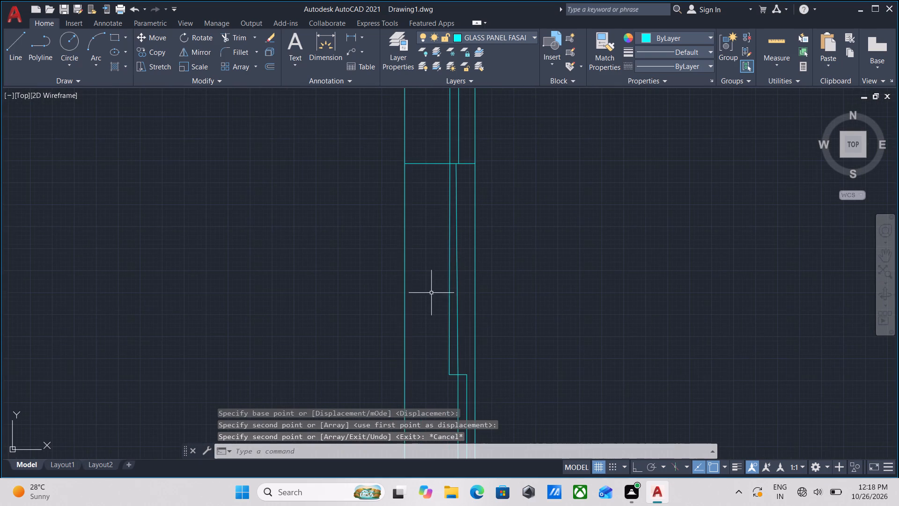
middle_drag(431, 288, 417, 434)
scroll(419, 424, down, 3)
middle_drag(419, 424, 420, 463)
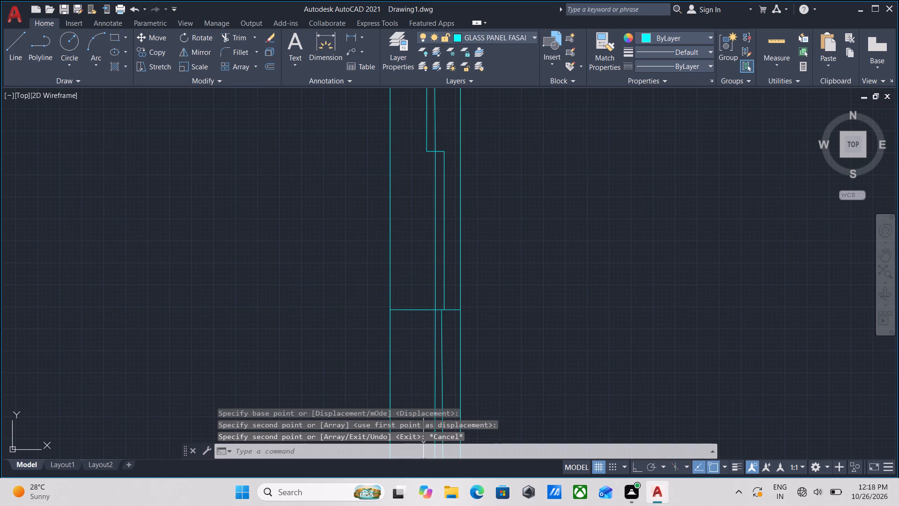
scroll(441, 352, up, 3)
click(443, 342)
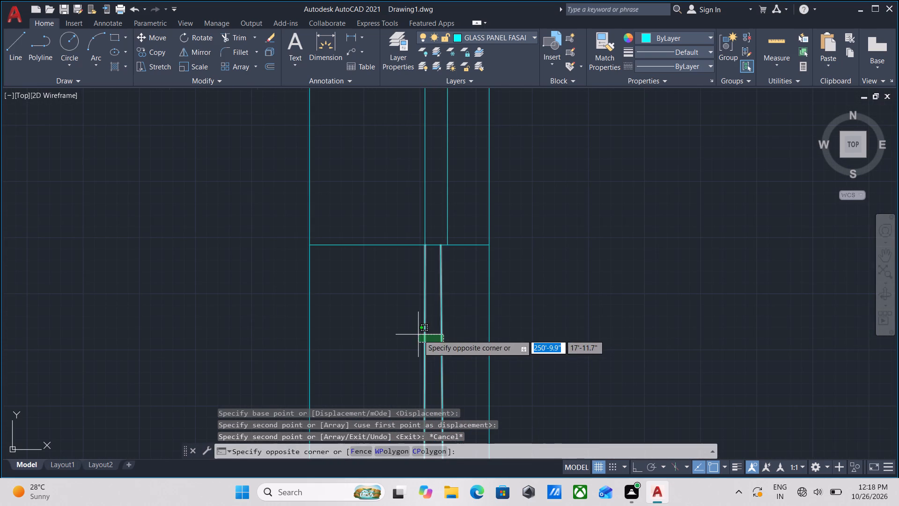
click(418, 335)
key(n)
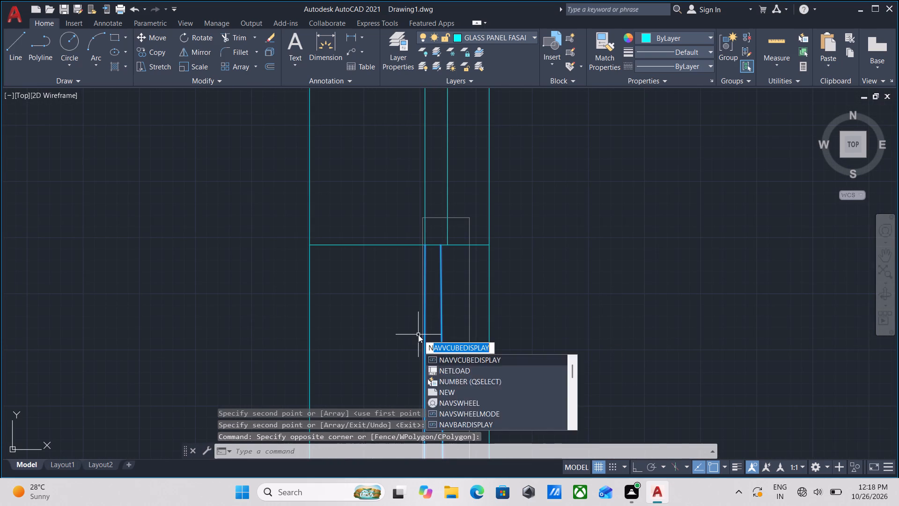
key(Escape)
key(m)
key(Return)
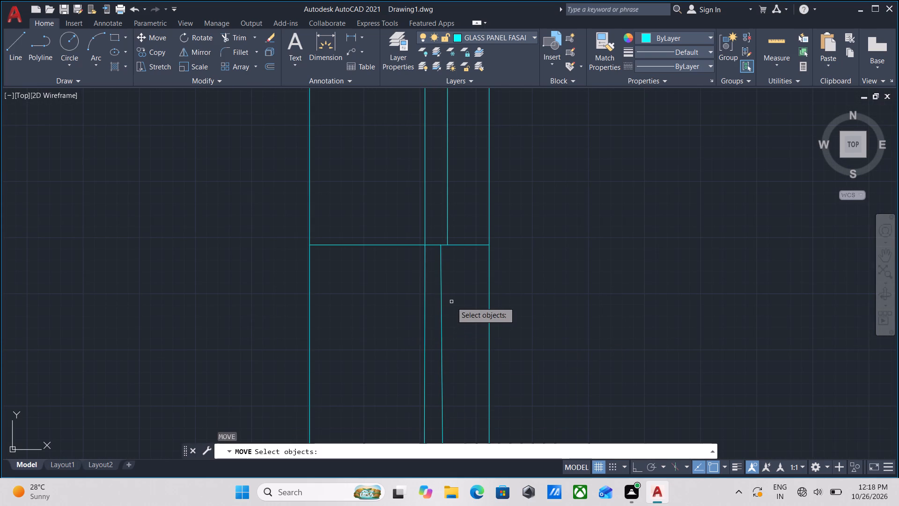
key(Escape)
Move the southernmost pane group slightly west along the third dividing line.
click(462, 342)
click(415, 315)
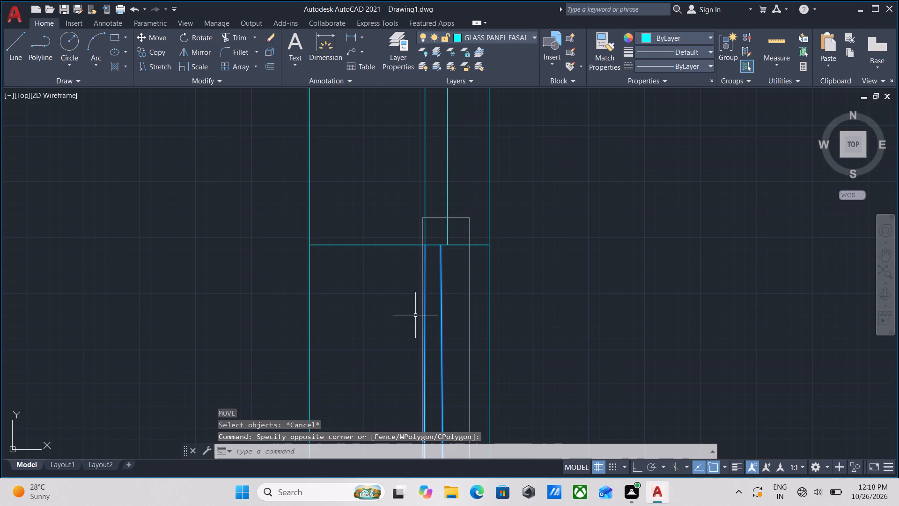
key(m)
key(Return)
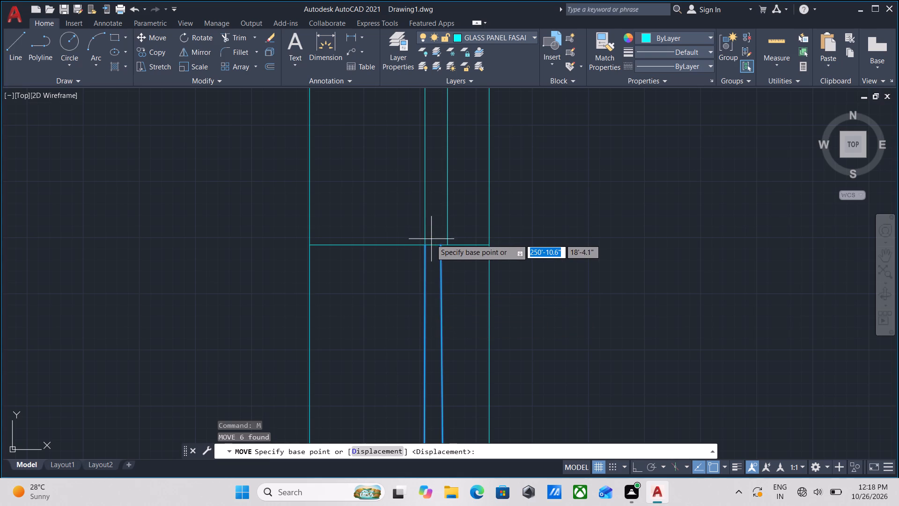
click(422, 246)
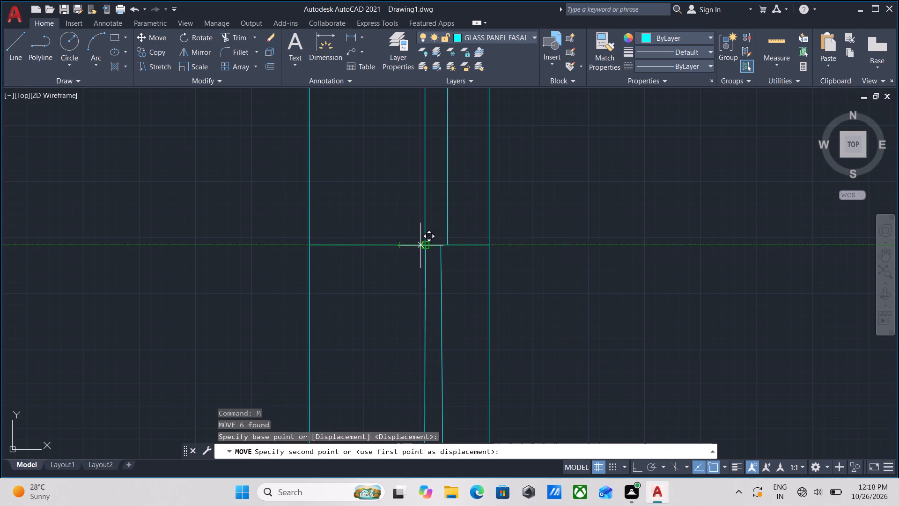
click(402, 246)
scroll(420, 247, down, 4)
key(Escape)
scroll(423, 276, down, 2)
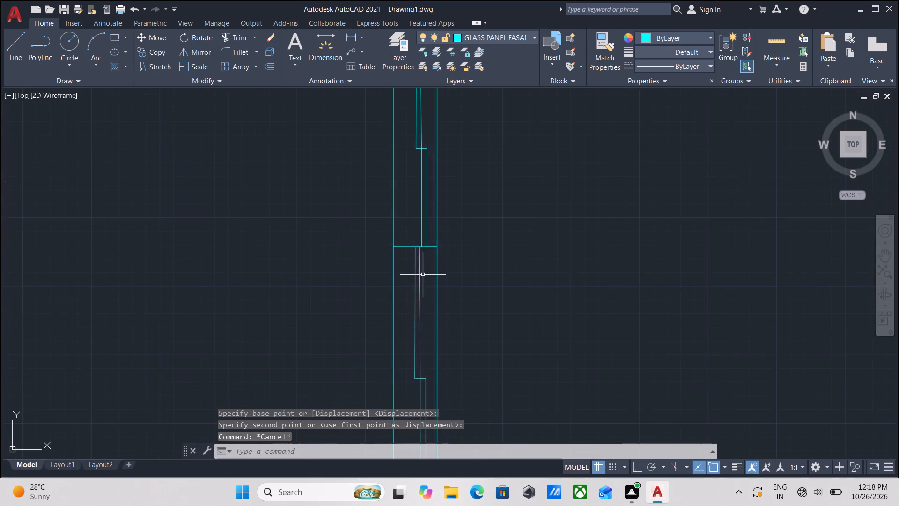
Examine the staggered pane groups along the facade panel down to the empty section at its south end.
scroll(423, 276, down, 1)
middle_drag(423, 276, 427, 229)
scroll(431, 270, up, 3)
scroll(415, 342, up, 2)
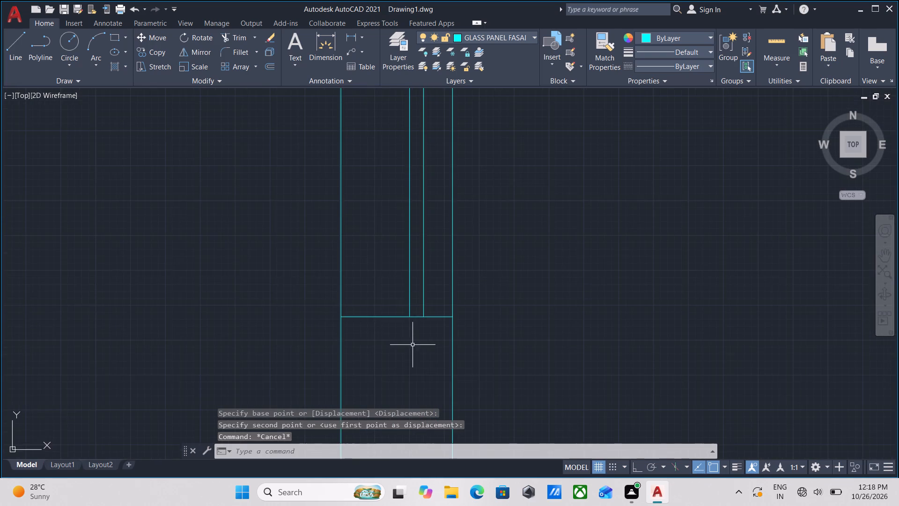
scroll(411, 346, down, 2)
scroll(415, 290, down, 2)
middle_drag(415, 290, 417, 341)
scroll(411, 246, up, 2)
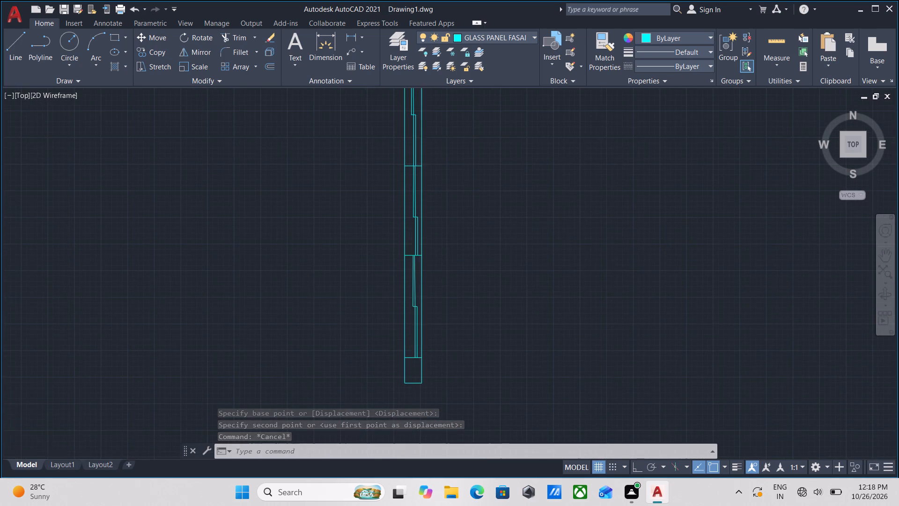
middle_drag(411, 246, 388, 417)
scroll(397, 258, down, 1)
middle_drag(397, 258, 418, 107)
scroll(420, 150, down, 1)
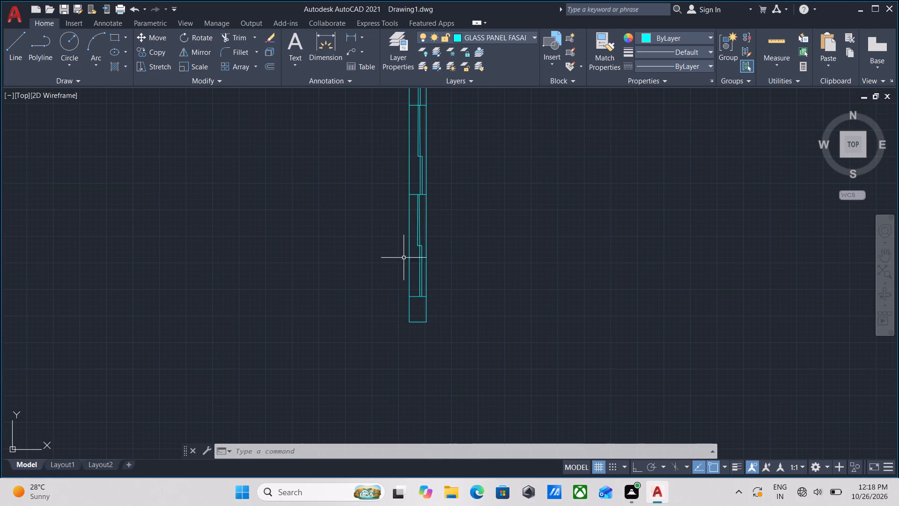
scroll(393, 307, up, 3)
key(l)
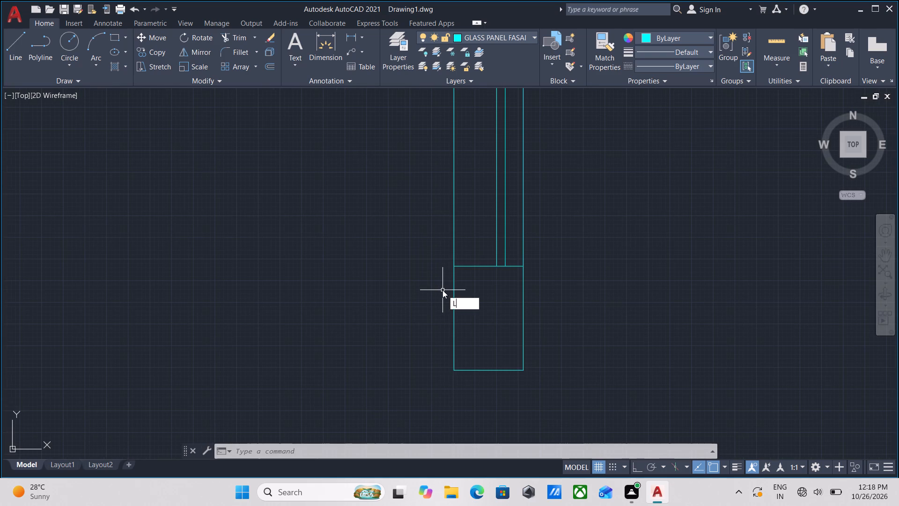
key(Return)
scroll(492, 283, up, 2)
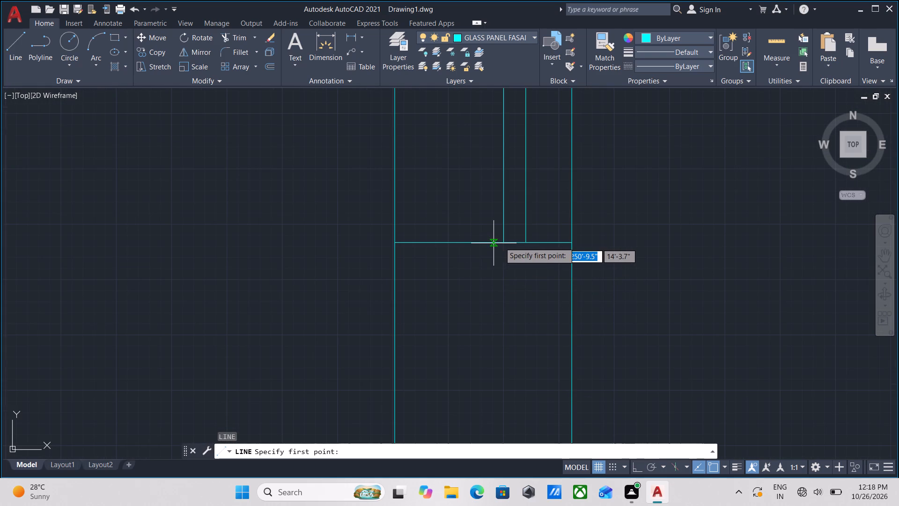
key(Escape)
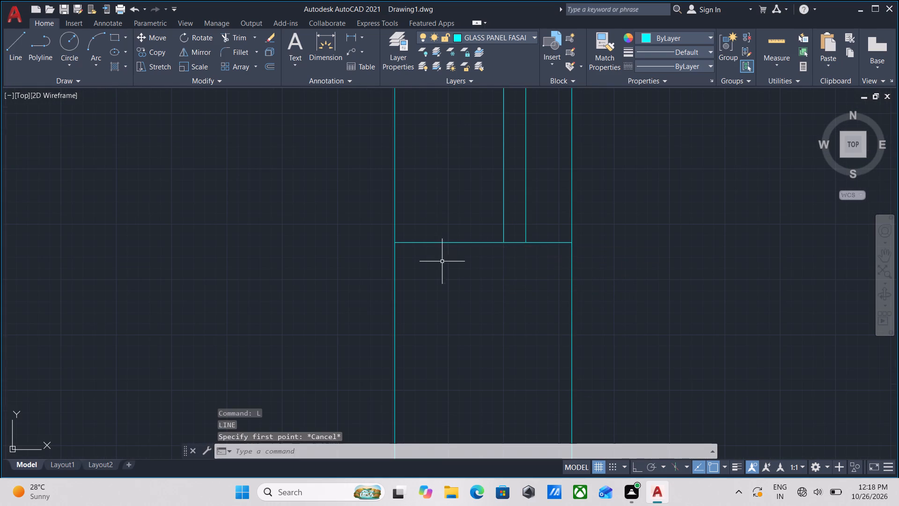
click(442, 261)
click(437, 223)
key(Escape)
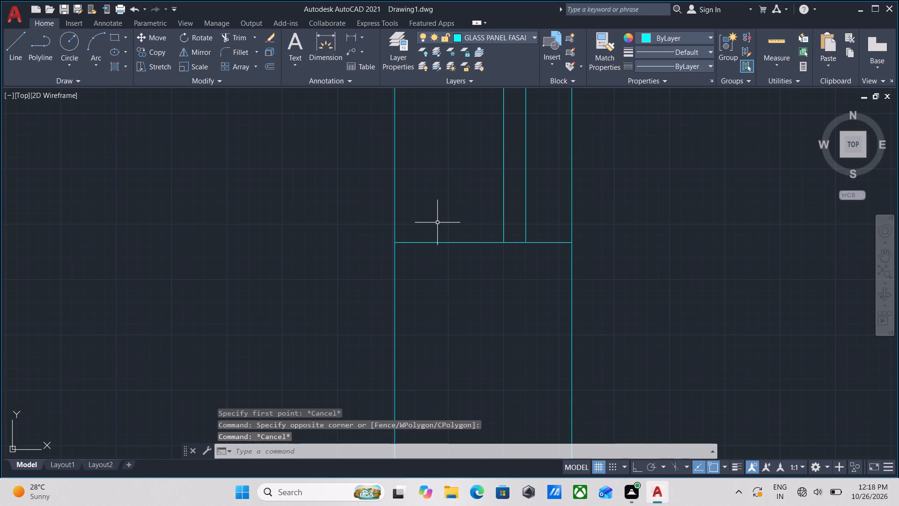
Draw a line down the middle of the southernmost section, from the last dividing line's midpoint to the south edge's midpoint.
key(l)
key(Return)
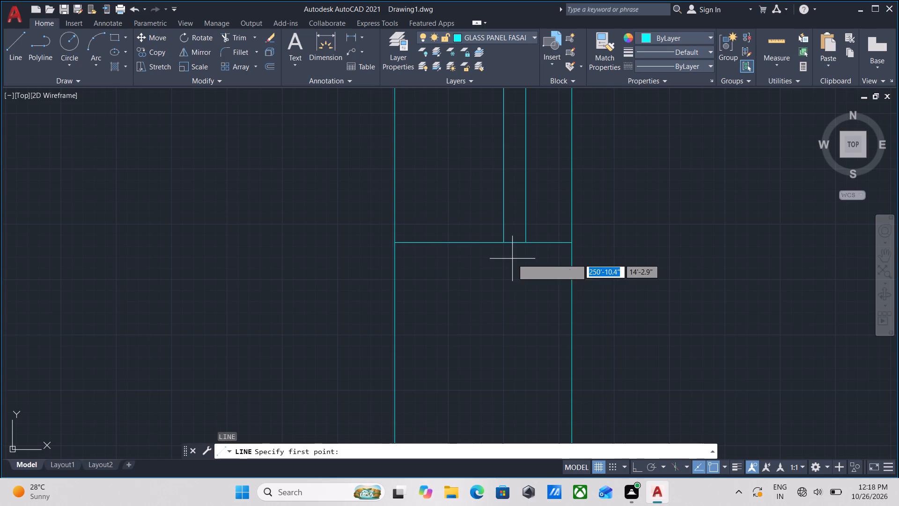
click(483, 245)
middle_drag(480, 349, 484, 119)
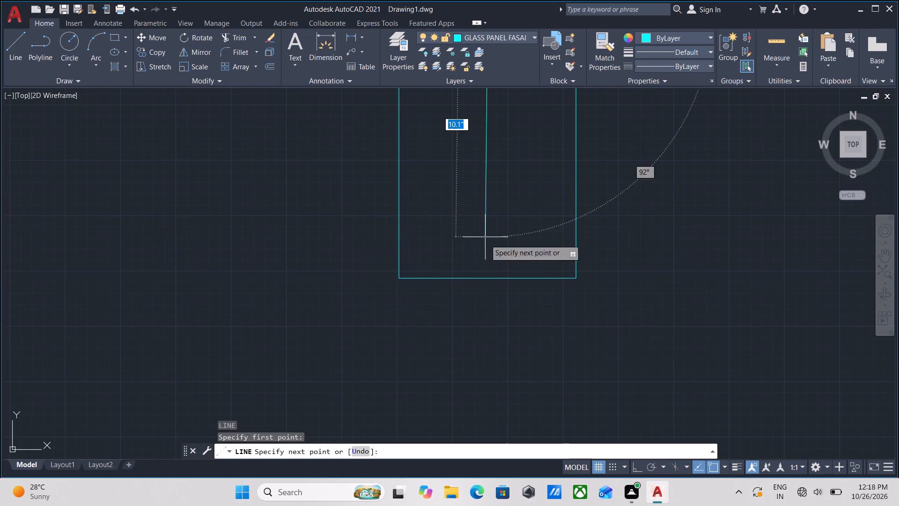
click(484, 279)
key(Escape)
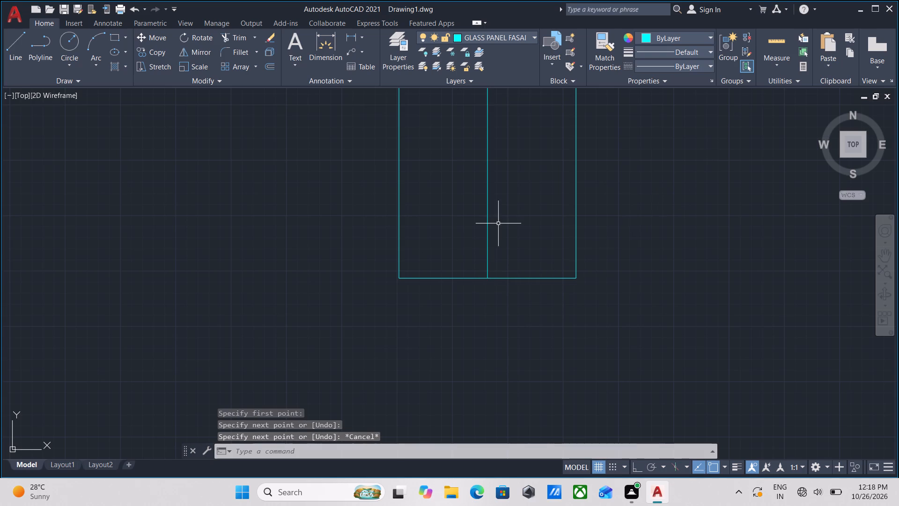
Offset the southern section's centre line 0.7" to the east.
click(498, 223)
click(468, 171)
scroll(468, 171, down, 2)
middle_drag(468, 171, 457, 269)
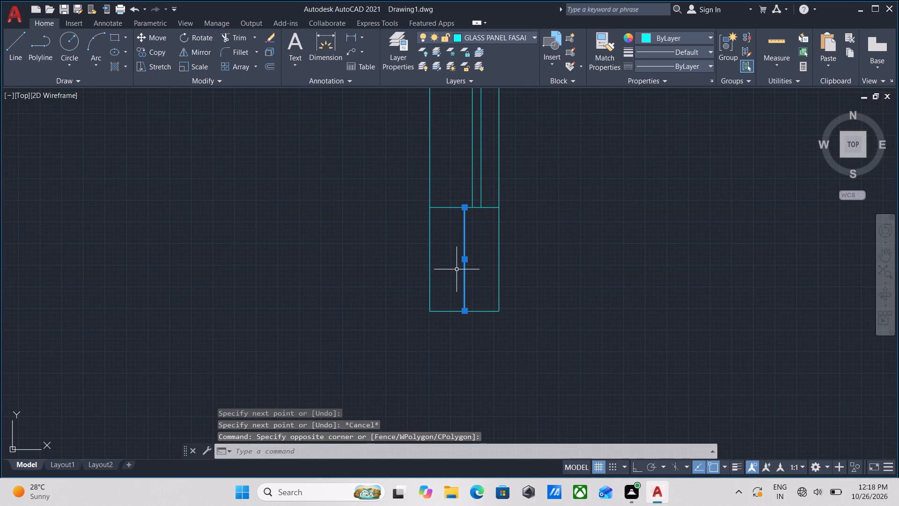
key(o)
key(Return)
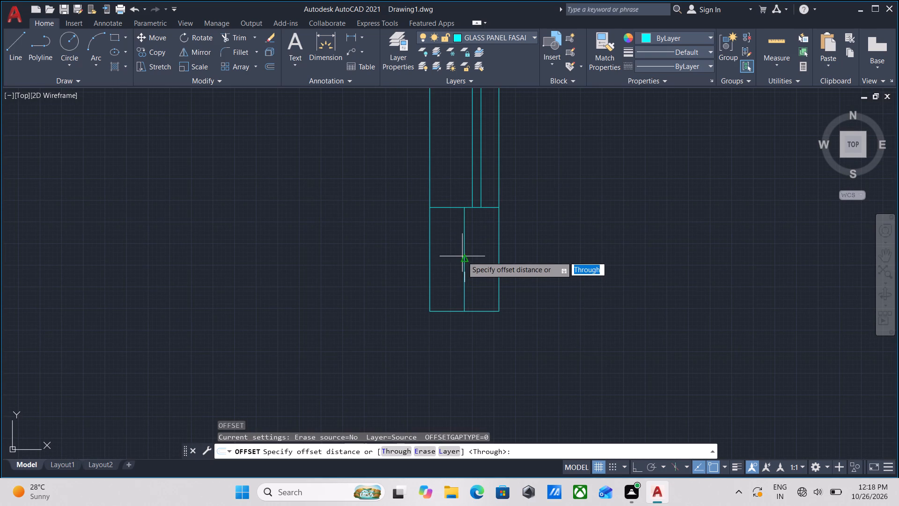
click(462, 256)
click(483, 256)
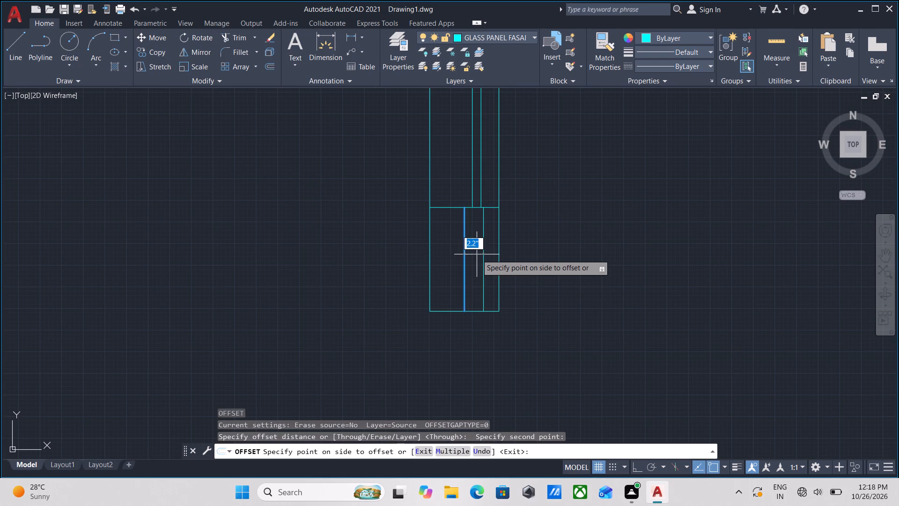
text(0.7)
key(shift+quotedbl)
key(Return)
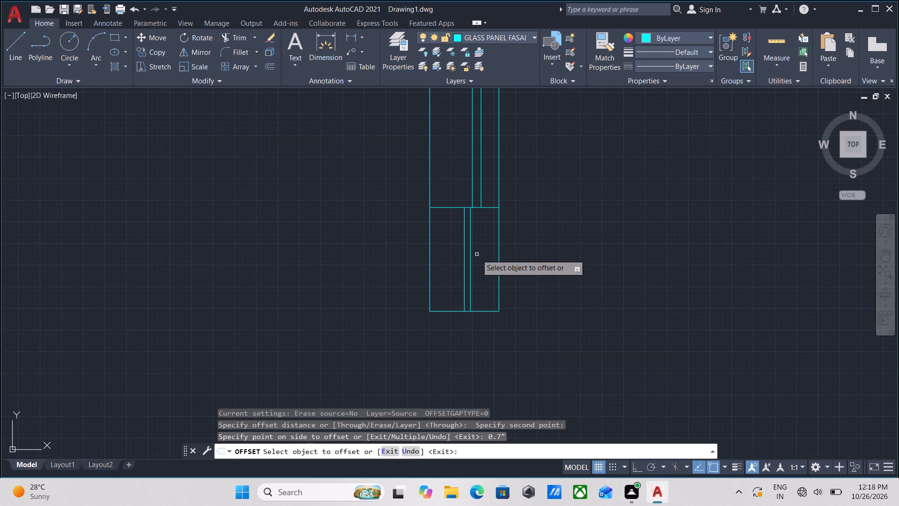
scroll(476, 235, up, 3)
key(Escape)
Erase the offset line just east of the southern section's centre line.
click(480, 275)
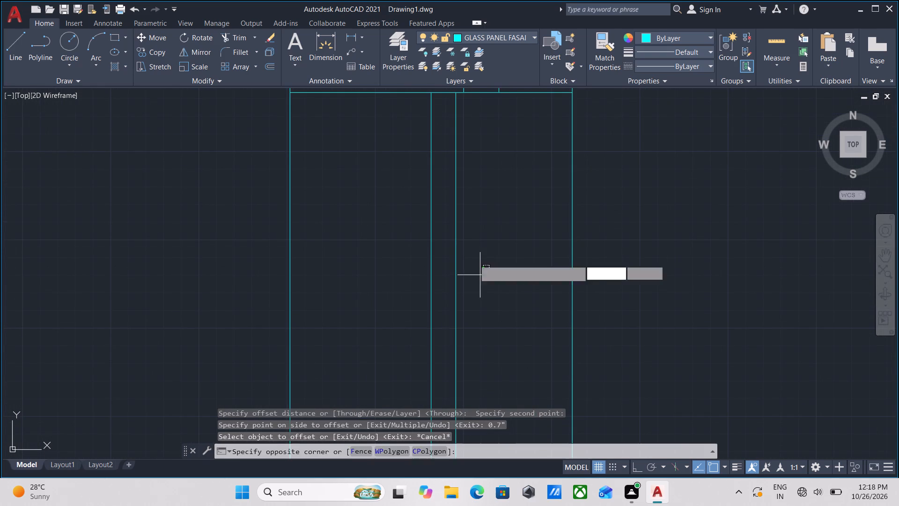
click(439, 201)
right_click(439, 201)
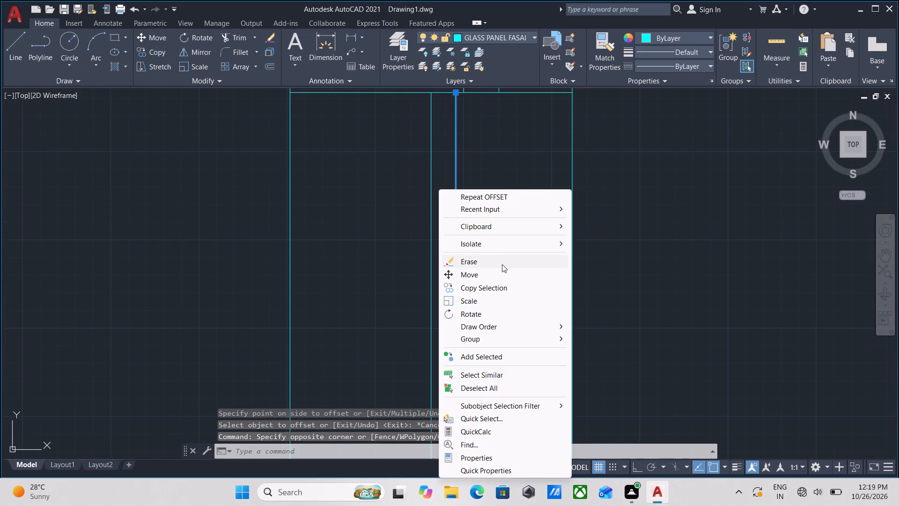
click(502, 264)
Measure the spacing between the two pane lines in the panel's northernmost section with a linear dimension.
scroll(465, 203, down, 6)
middle_drag(465, 203, 441, 473)
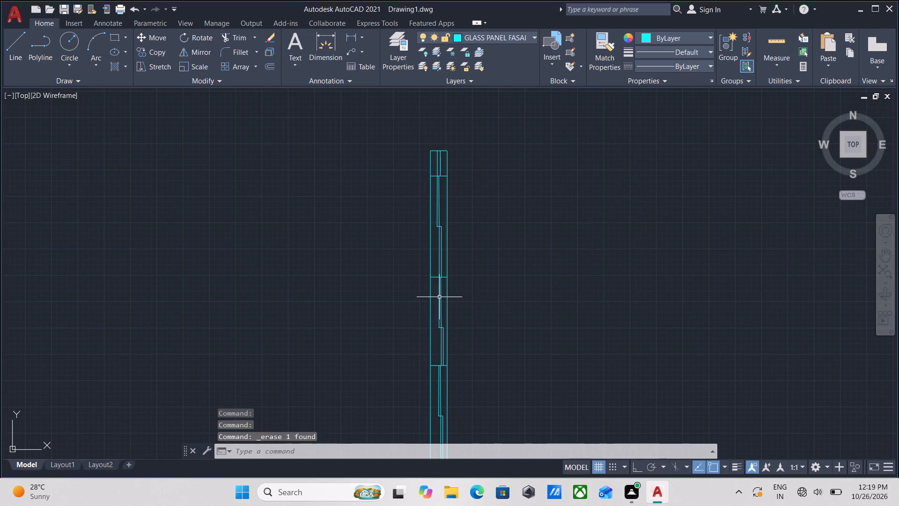
scroll(434, 102, up, 3)
scroll(458, 404, up, 3)
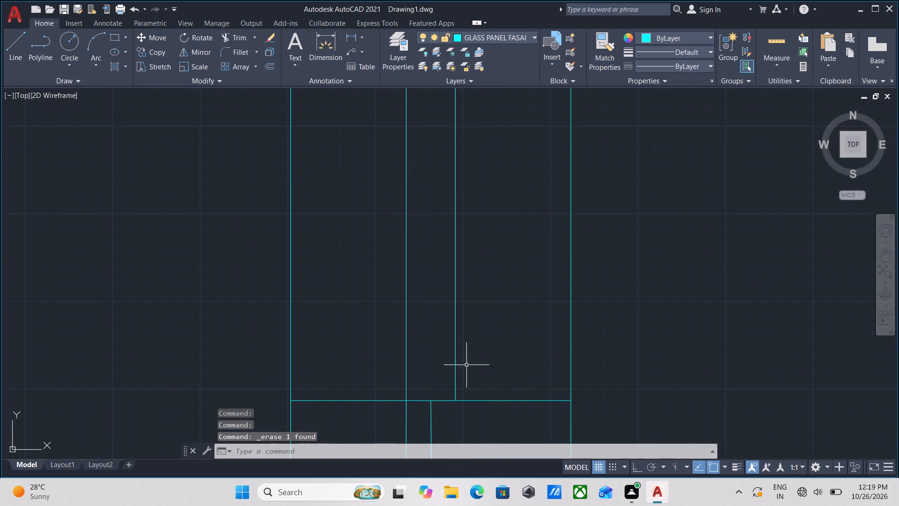
scroll(433, 271, down, 1)
middle_drag(433, 271, 430, 310)
text(DLI)
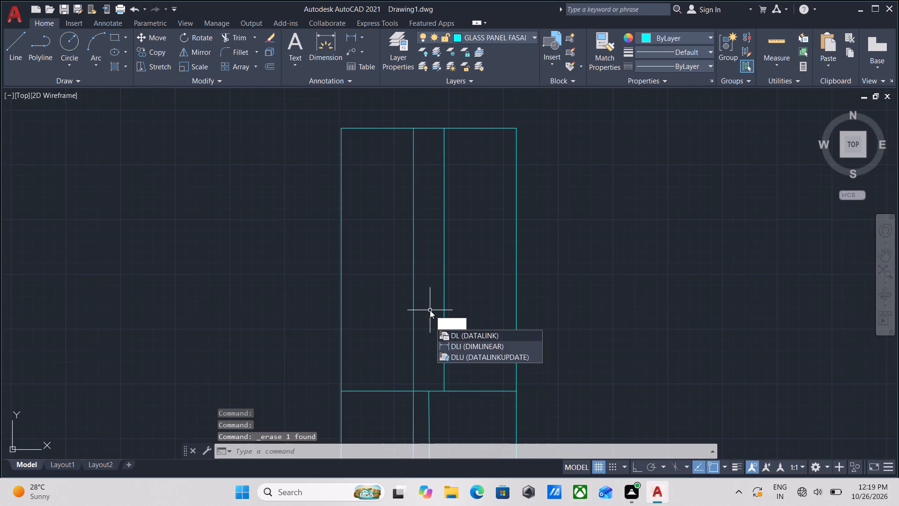
key(Return)
scroll(421, 310, up, 1)
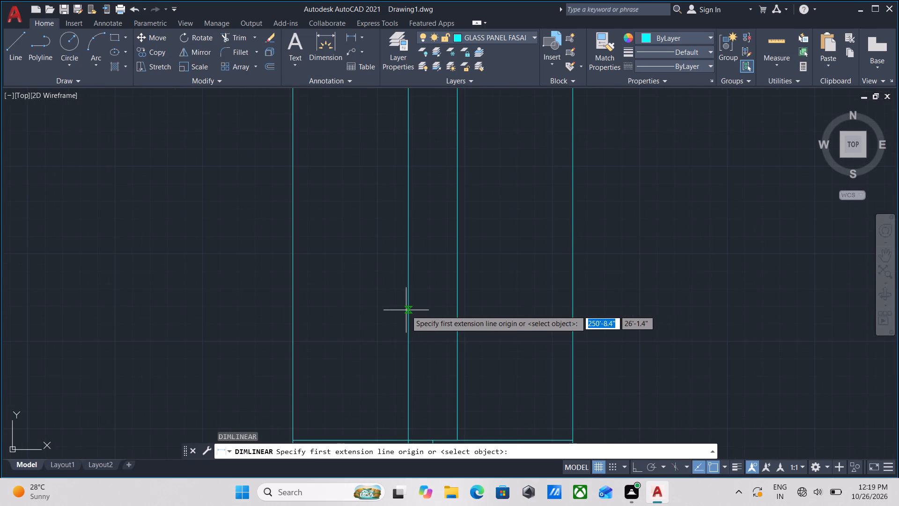
click(406, 310)
click(456, 311)
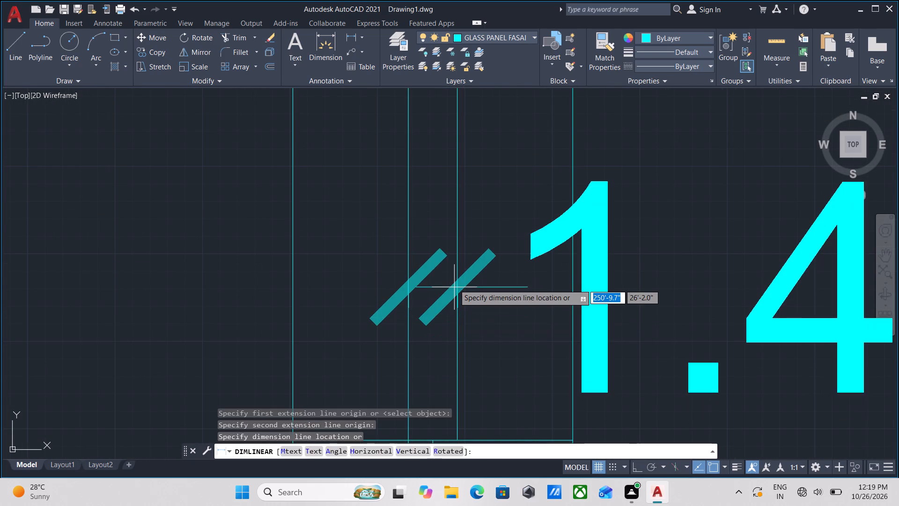
scroll(454, 284, down, 3)
scroll(454, 284, up, 1)
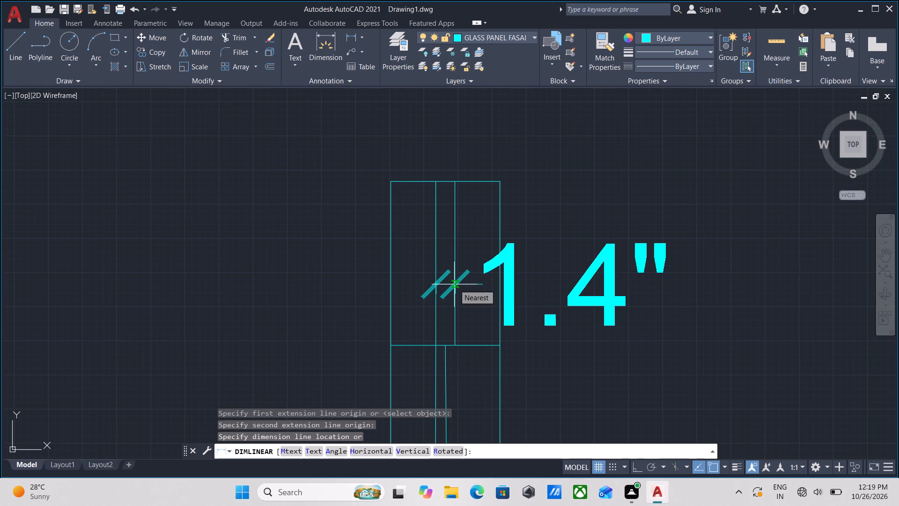
key(Escape)
Offset the southernmost section's centre line 0.7" to the east.
scroll(439, 232, up, 2)
scroll(439, 232, down, 1)
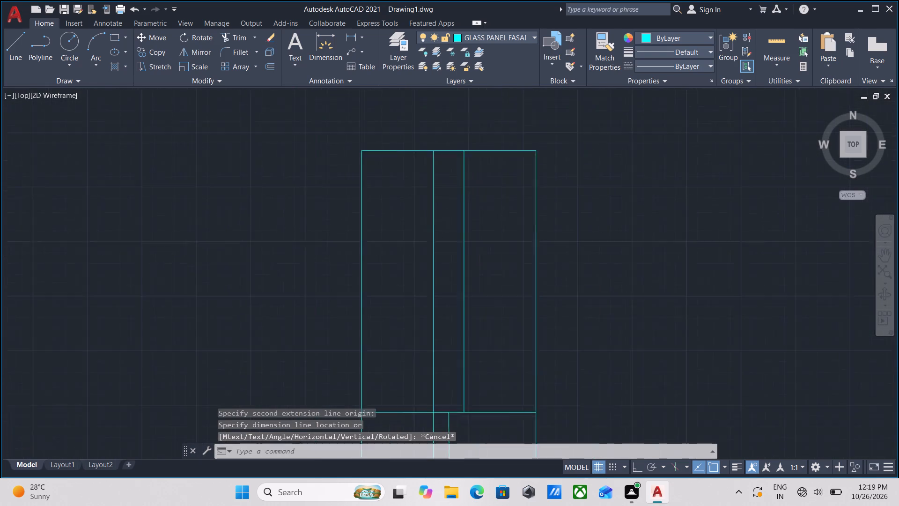
scroll(439, 232, down, 2)
scroll(463, 385, down, 2)
middle_drag(461, 372, 491, 134)
scroll(467, 298, down, 1)
scroll(495, 266, down, 3)
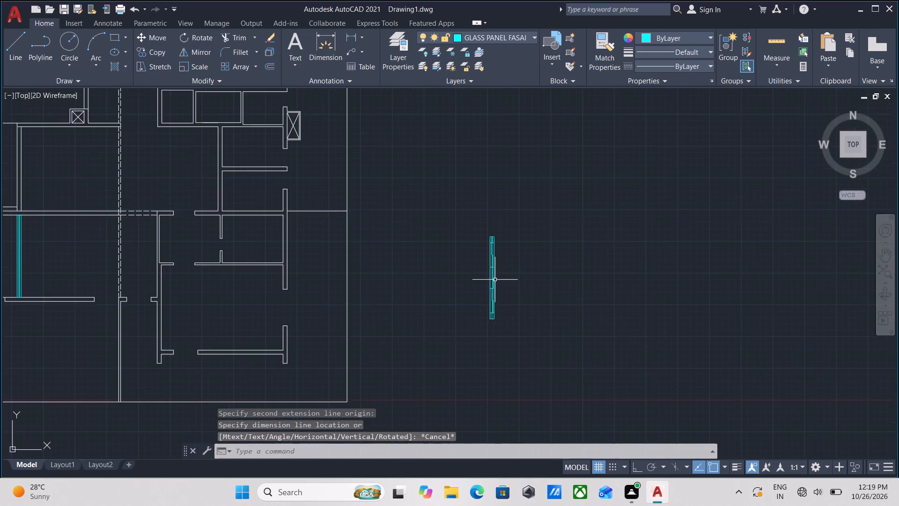
middle_drag(495, 280, 501, 179)
scroll(487, 211, up, 4)
scroll(552, 205, up, 2)
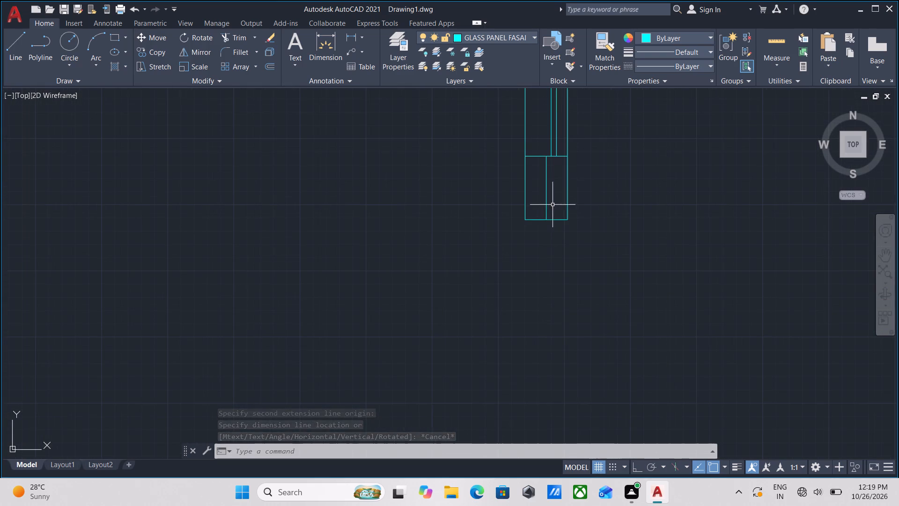
scroll(545, 193, up, 3)
click(562, 213)
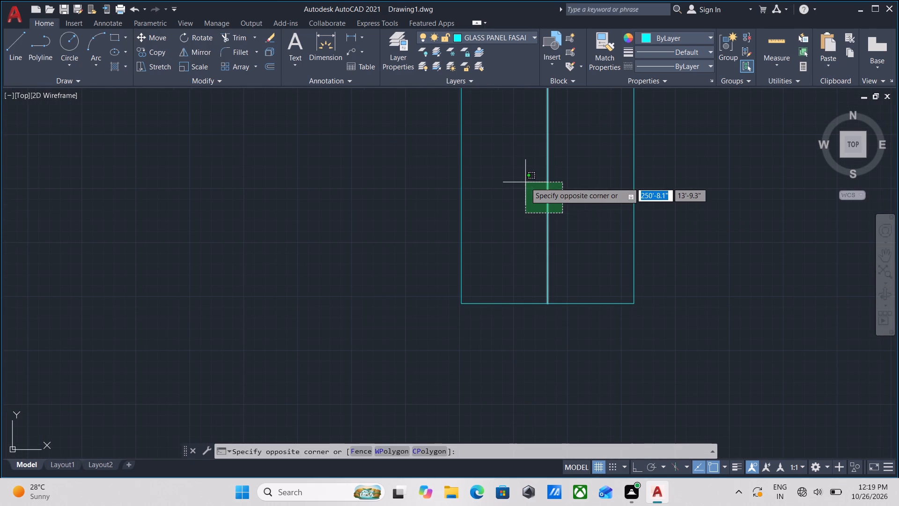
click(525, 182)
scroll(525, 182, down, 1)
middle_drag(525, 182, 484, 277)
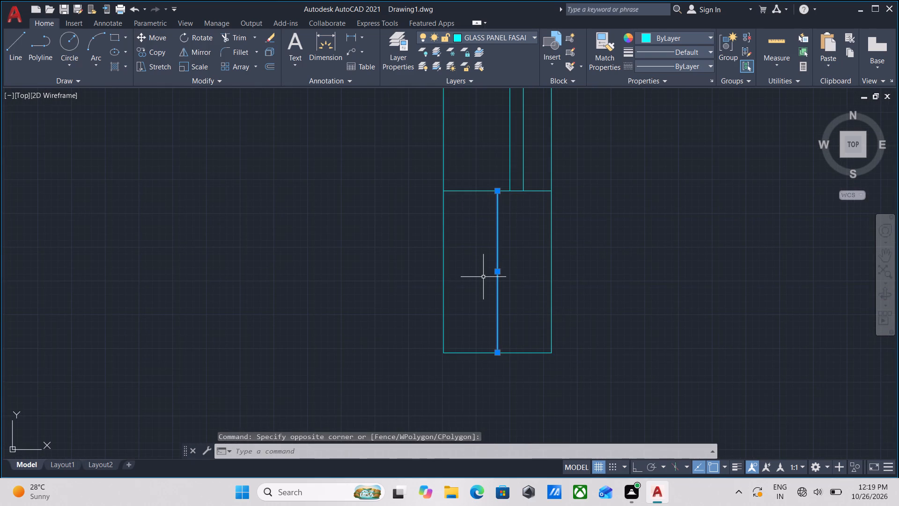
key(o)
key(Return)
click(499, 273)
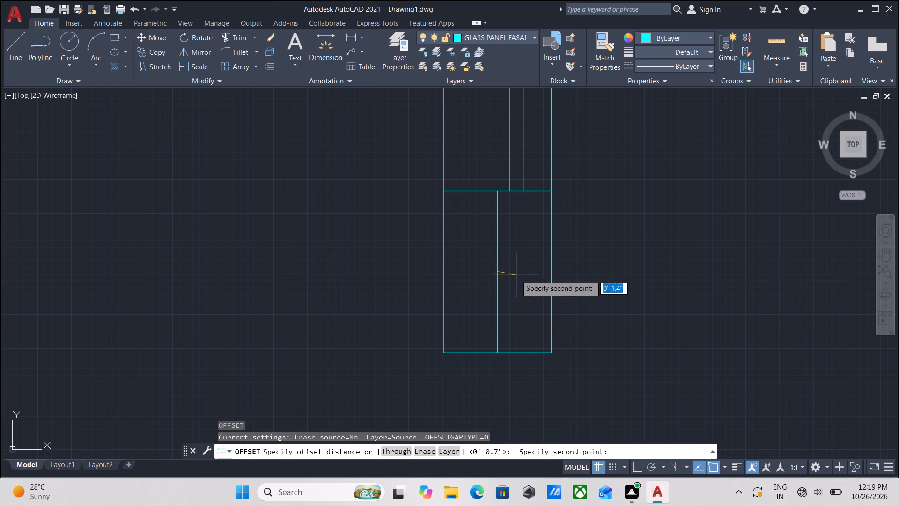
click(520, 275)
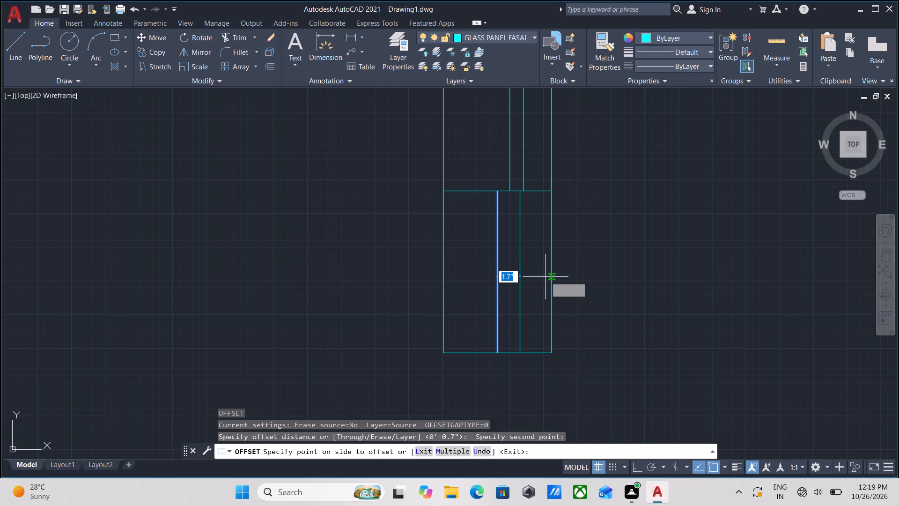
key(0)
text(.7)
key(shift+colon)
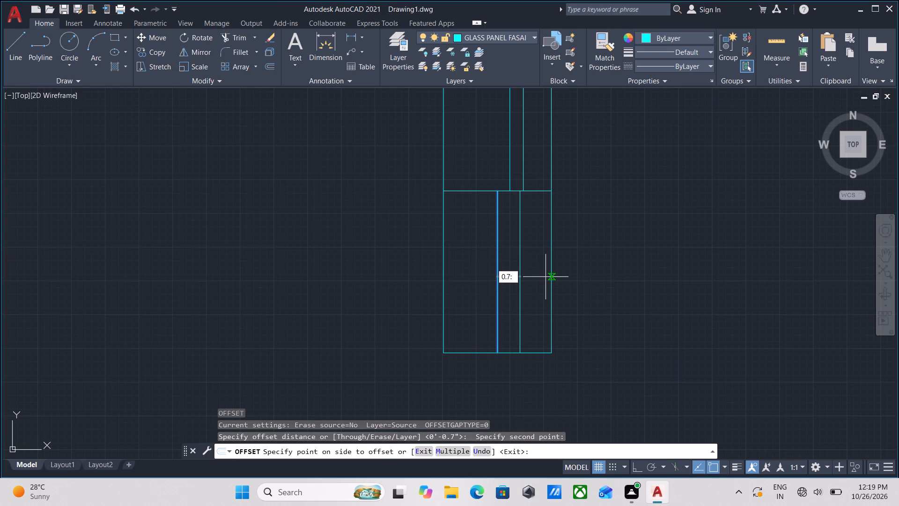
key(BackSpace)
key(shift+quotedbl)
key(Return)
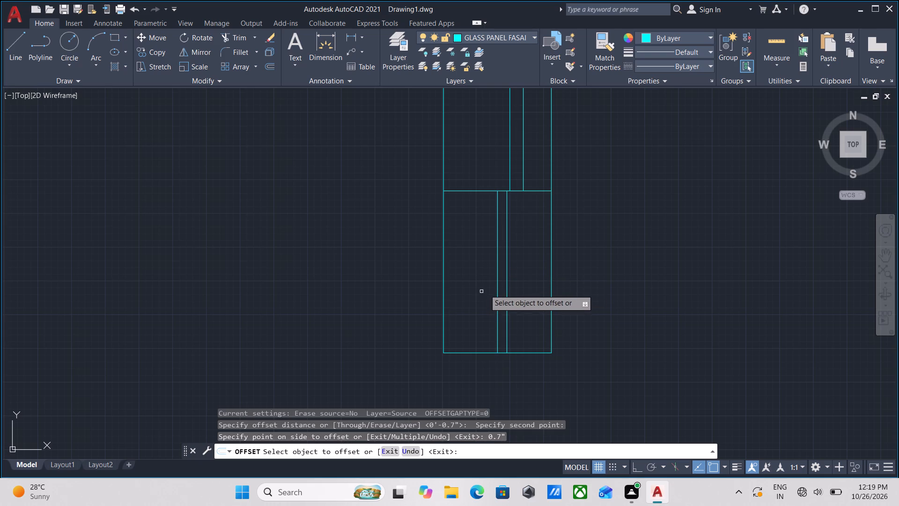
Offset the same centre line 0.7" to the west.
click(498, 285)
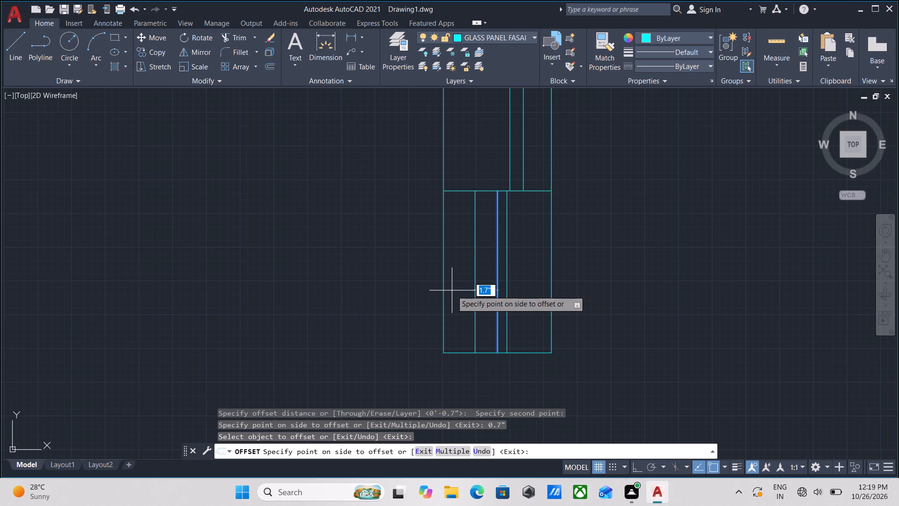
text(0.7)
key(shift+quotedbl)
key(Return)
key(Escape)
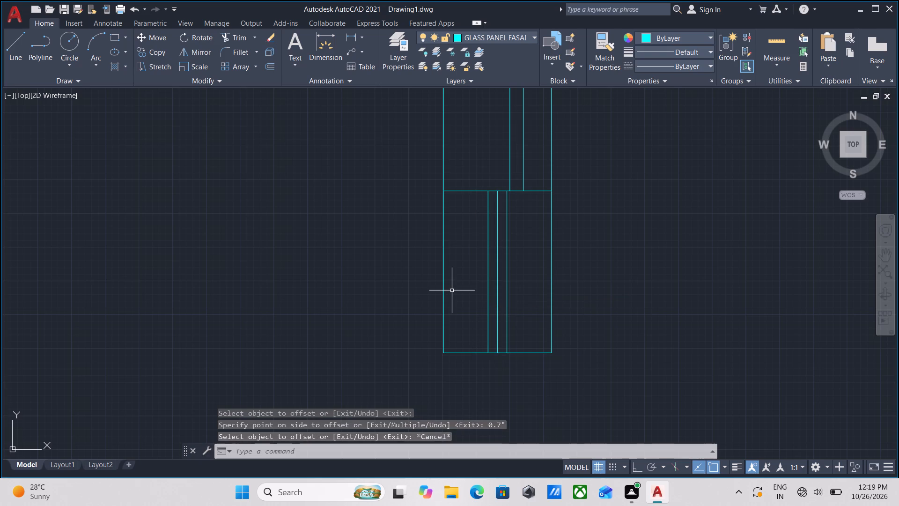
Erase the centre line between the two pane lines in the panel's southernmost section.
scroll(604, 269, up, 2)
scroll(375, 190, up, 1)
scroll(375, 190, down, 1)
middle_drag(375, 190, 397, 250)
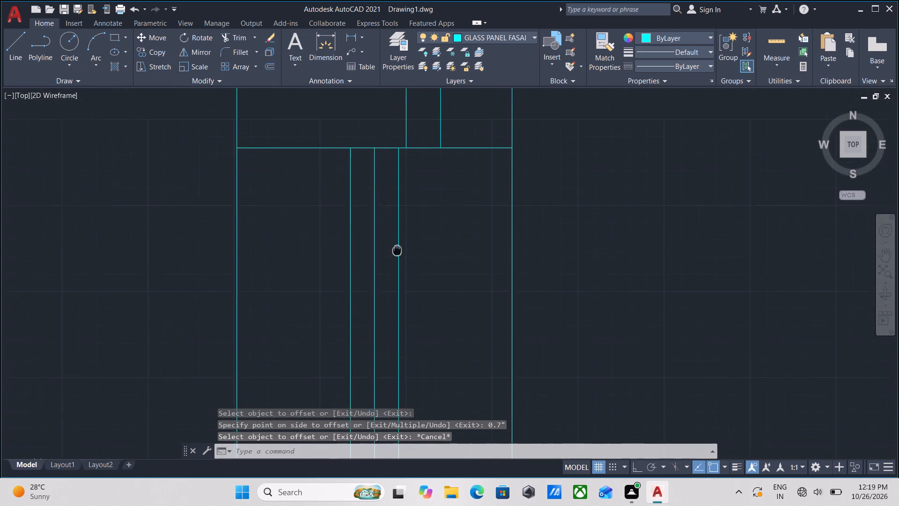
click(387, 250)
click(368, 205)
right_click(368, 205)
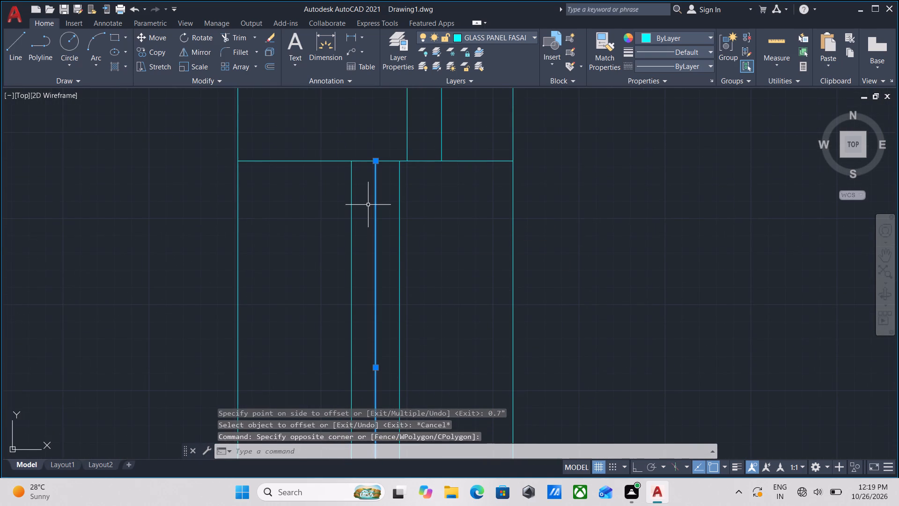
click(437, 266)
With Ortho on, close the pane overlap in the northern long section with a line 1" south from the step's west corner and 2" east.
scroll(418, 249, down, 4)
middle_drag(418, 252, 429, 449)
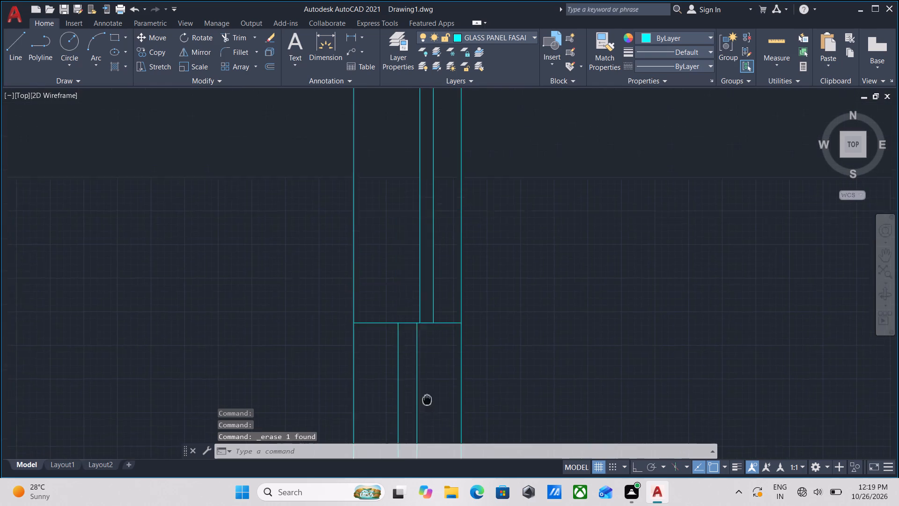
scroll(427, 179, down, 2)
middle_drag(427, 179, 406, 379)
middle_drag(392, 202, 385, 355)
scroll(392, 202, down, 1)
scroll(386, 286, up, 1)
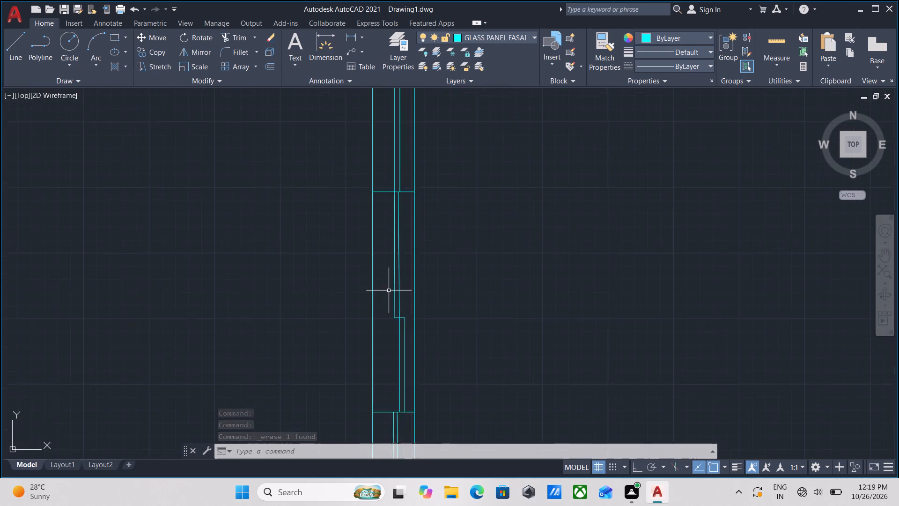
scroll(389, 290, up, 1)
scroll(391, 284, down, 3)
middle_drag(391, 284, 388, 365)
scroll(388, 266, up, 2)
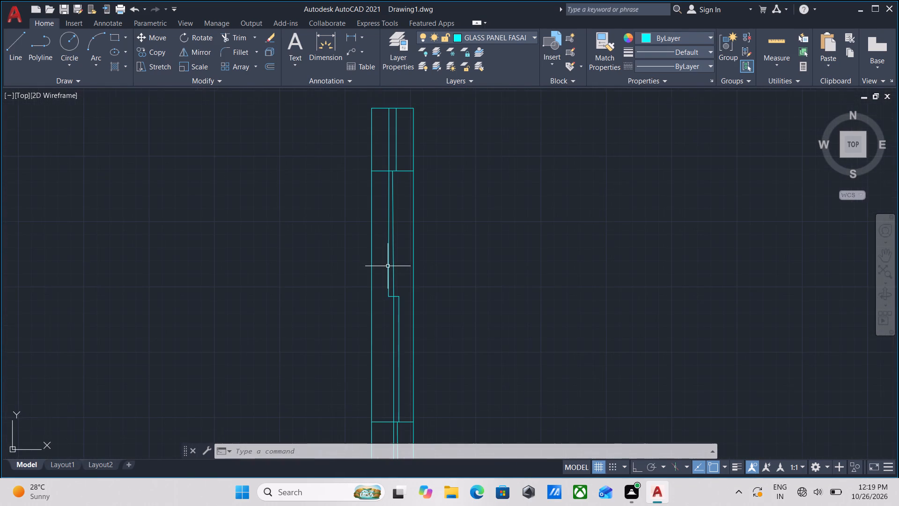
scroll(378, 314, up, 3)
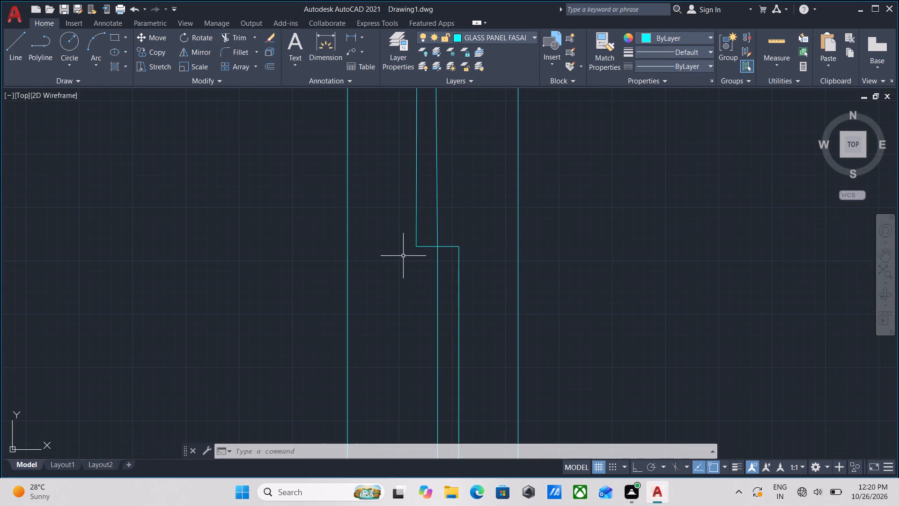
key(l)
key(Return)
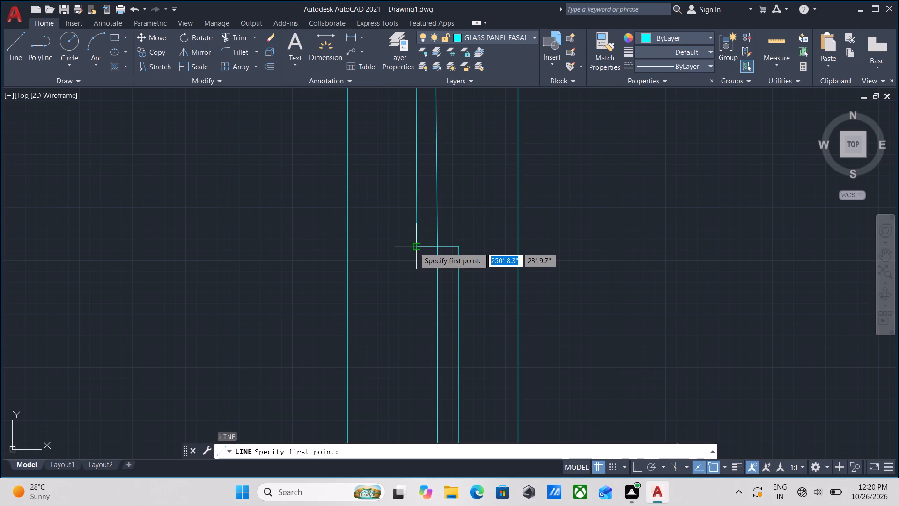
click(414, 247)
scroll(413, 280, up, 1)
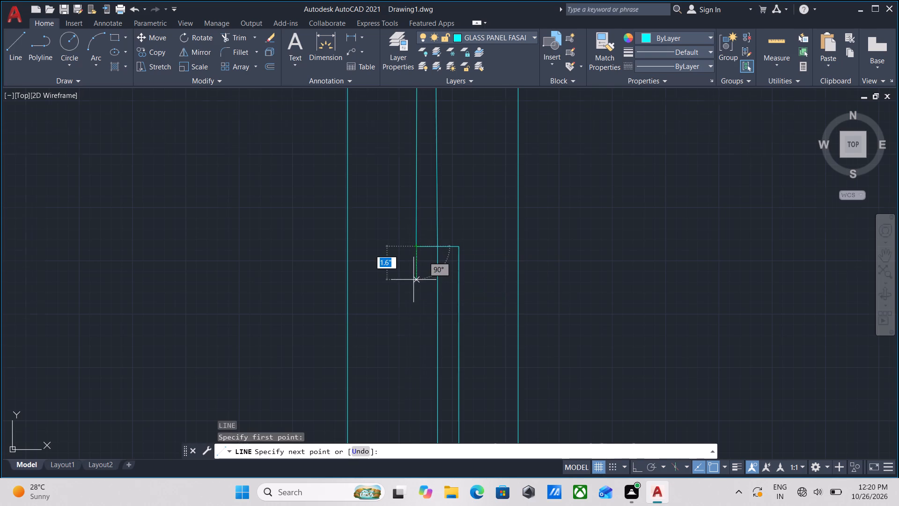
scroll(413, 280, up, 1)
key(F8)
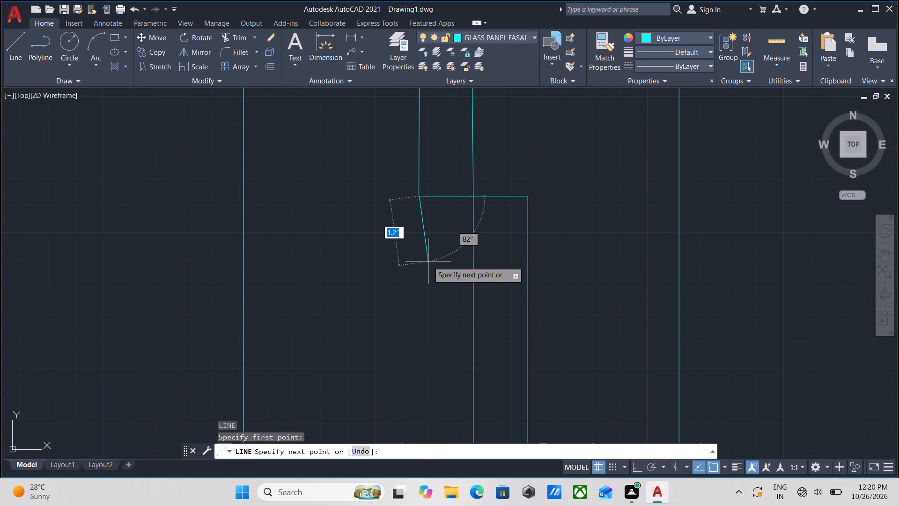
key(1)
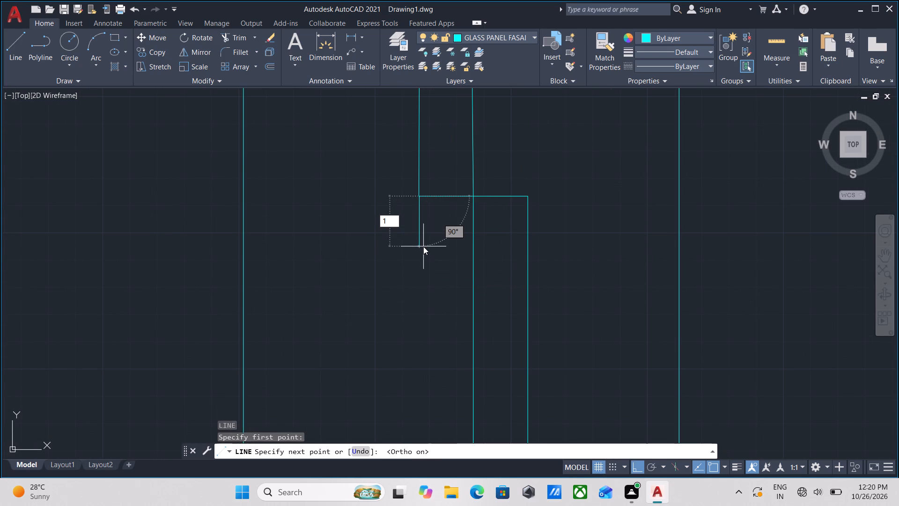
key(shift+quotedbl)
key(shift+Return)
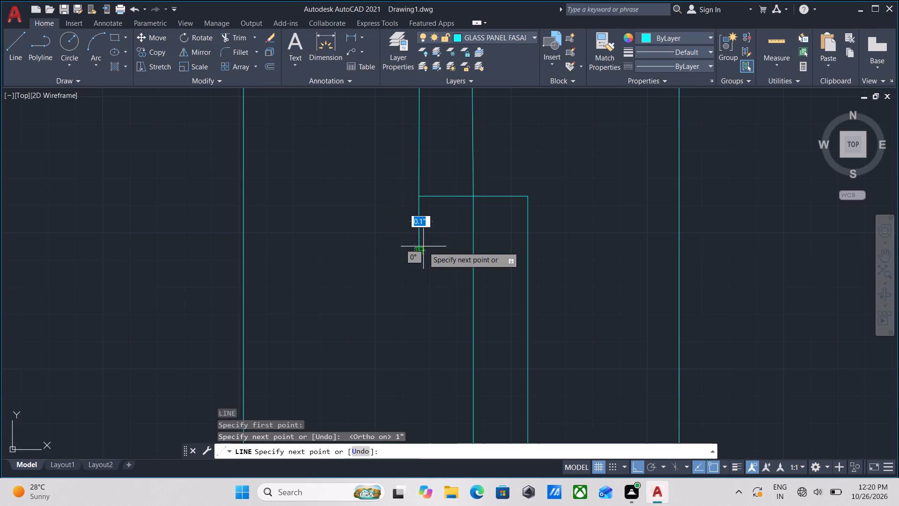
click(524, 253)
key(Escape)
key(Escape)
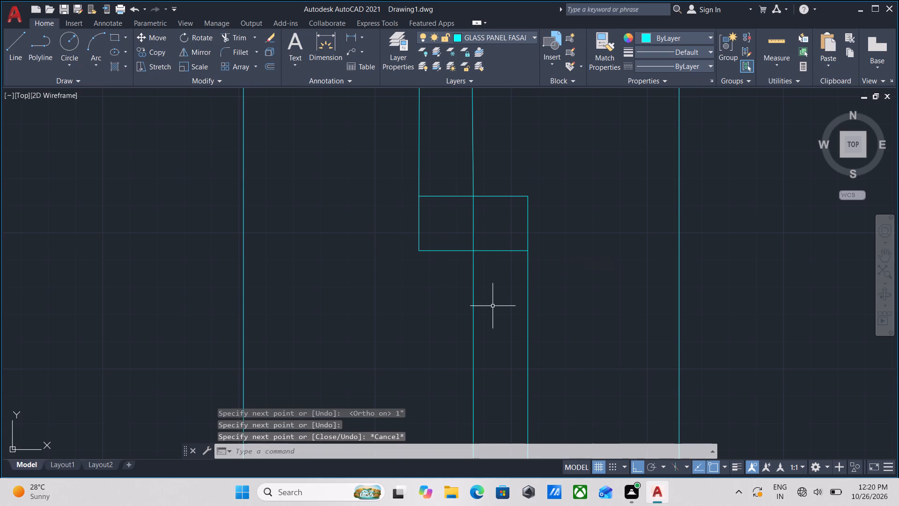
Close the middle long section's pane overlap with a line 1" south from the step's west corner and 2" east to the pane line.
scroll(495, 302, down, 7)
middle_drag(495, 302, 469, 133)
scroll(469, 133, up, 1)
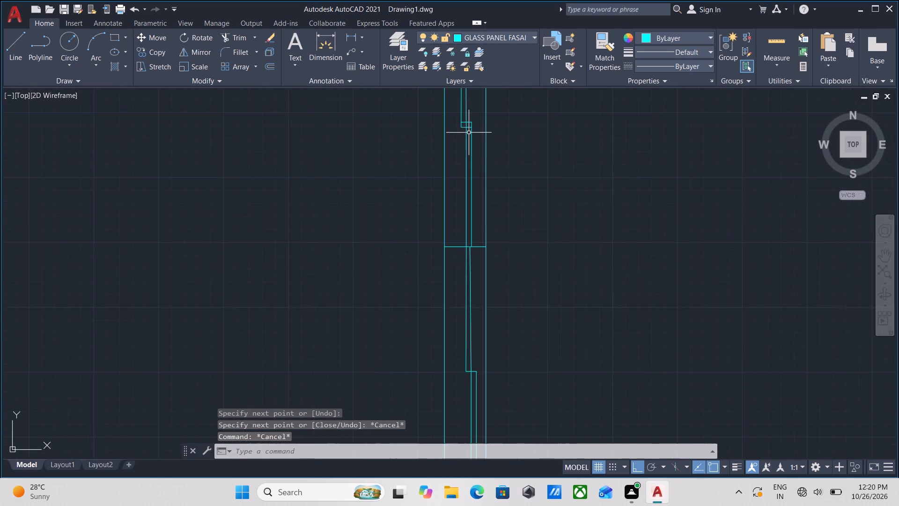
scroll(470, 156, up, 1)
scroll(458, 283, down, 1)
middle_drag(456, 287, 449, 198)
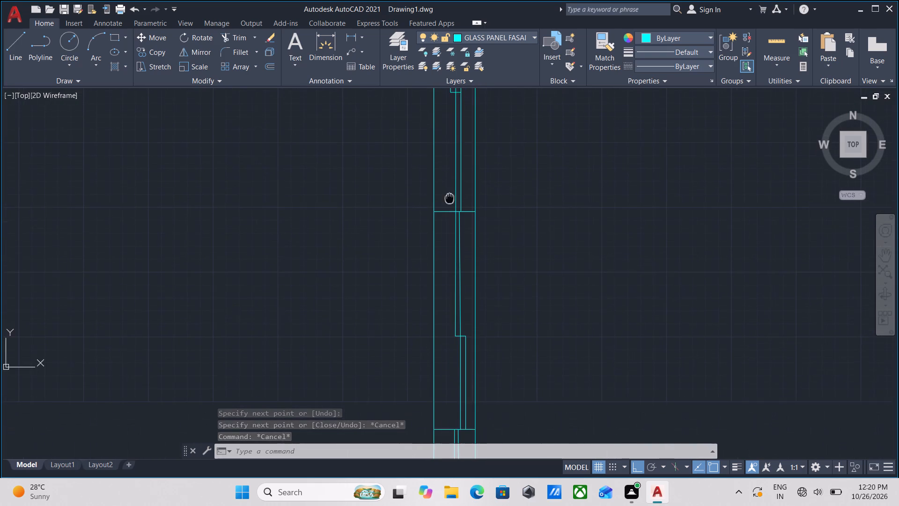
scroll(457, 361, up, 2)
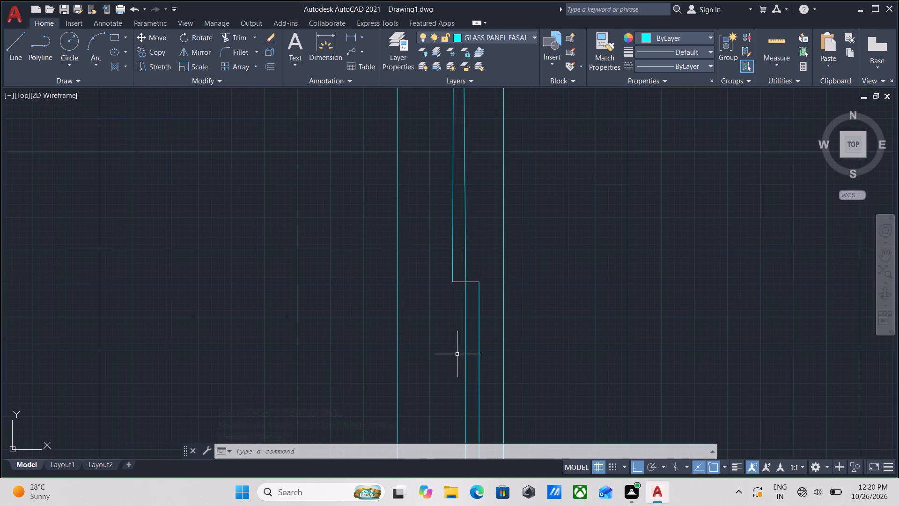
scroll(462, 344, up, 2)
middle_drag(429, 254, 429, 262)
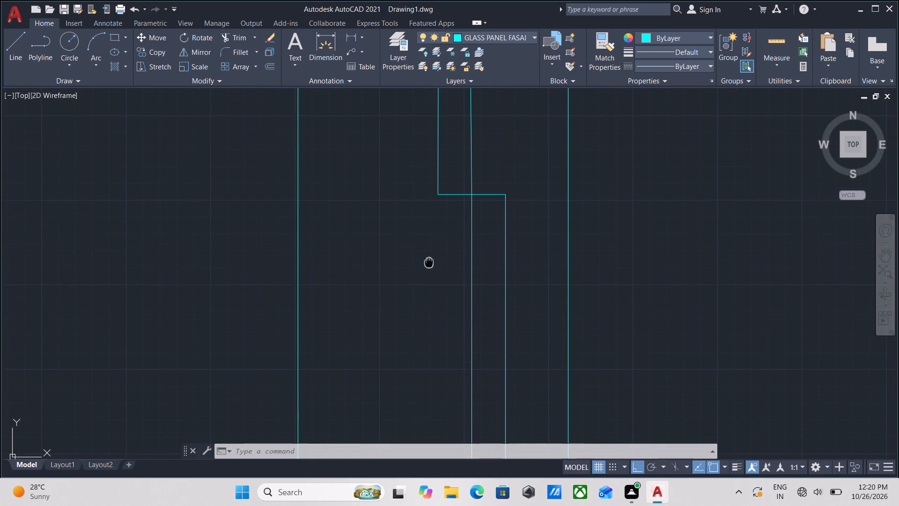
key(l)
key(Return)
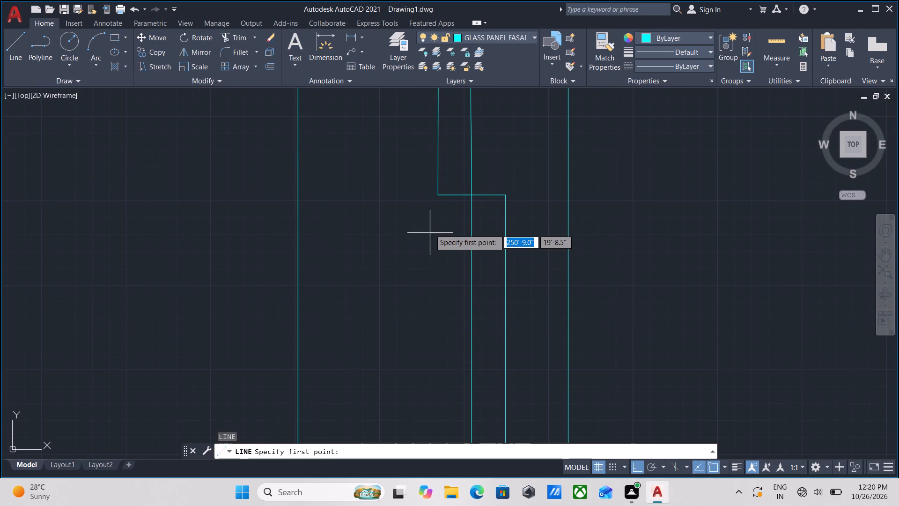
click(436, 197)
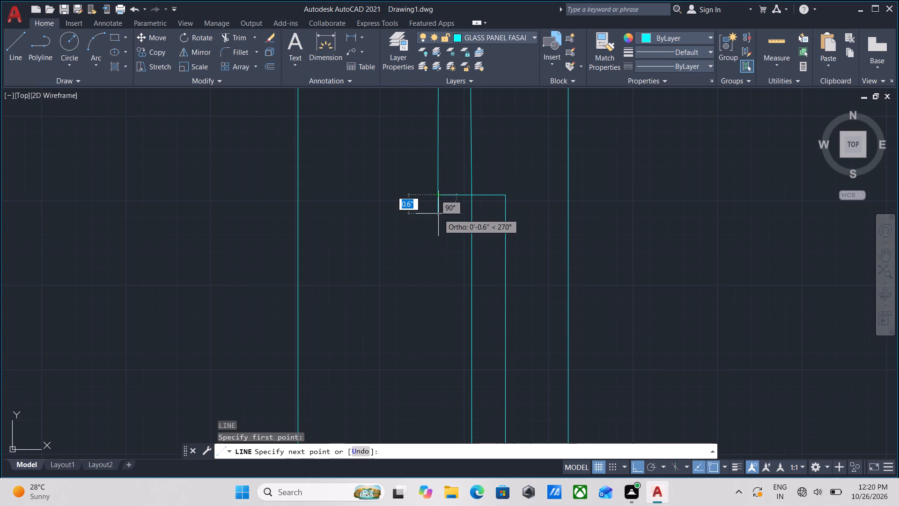
key(1)
key(shift+quotedbl)
key(Return)
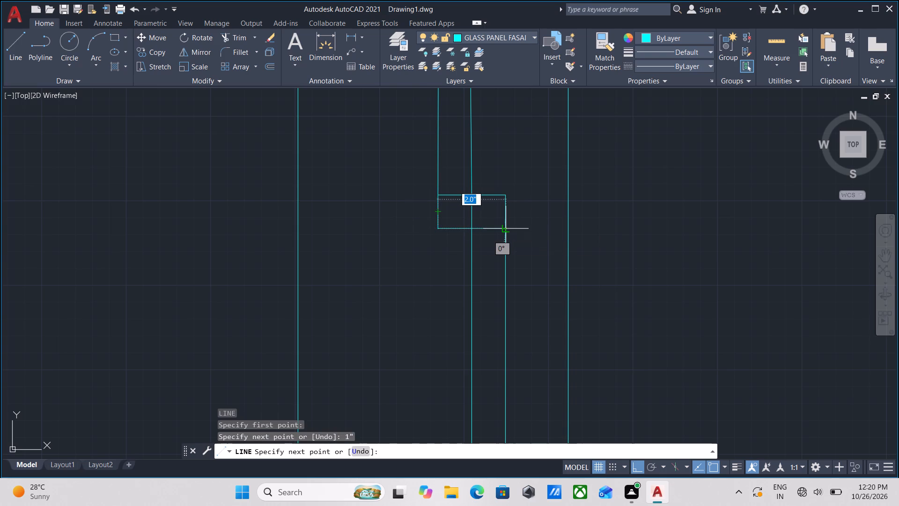
click(507, 230)
key(Escape)
Close the southern long section's pane overlap with a line 1" south from the step's west corner and 2" east to the pane line.
scroll(507, 230, down, 5)
middle_drag(468, 305, 468, 146)
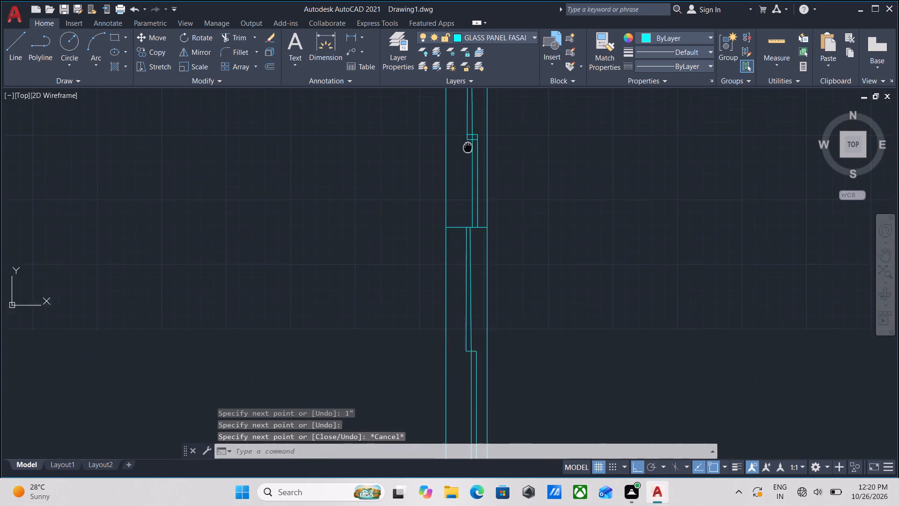
scroll(471, 333, up, 1)
middle_drag(467, 321, 453, 272)
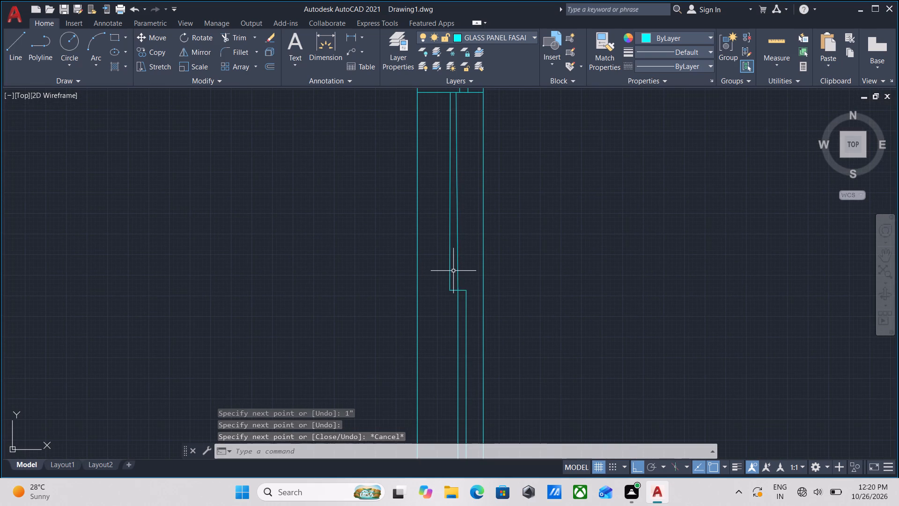
key(l)
key(Return)
scroll(453, 290, up, 3)
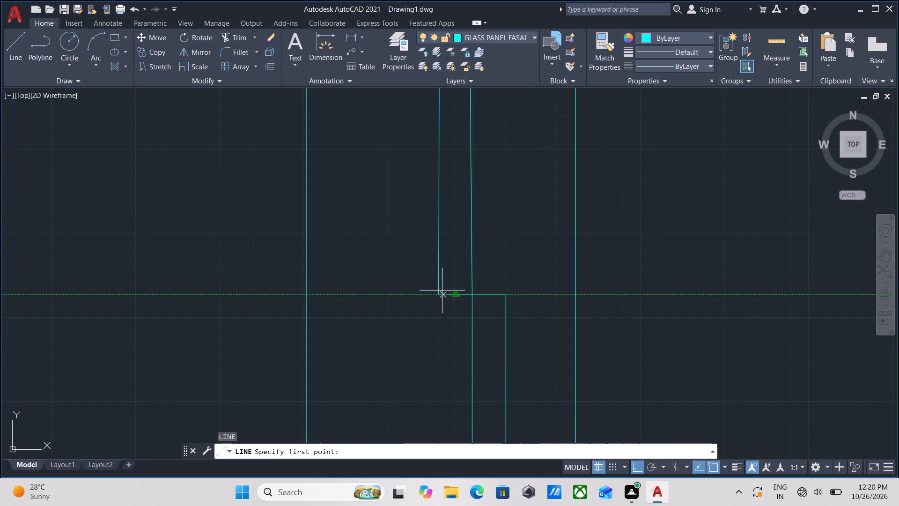
click(441, 295)
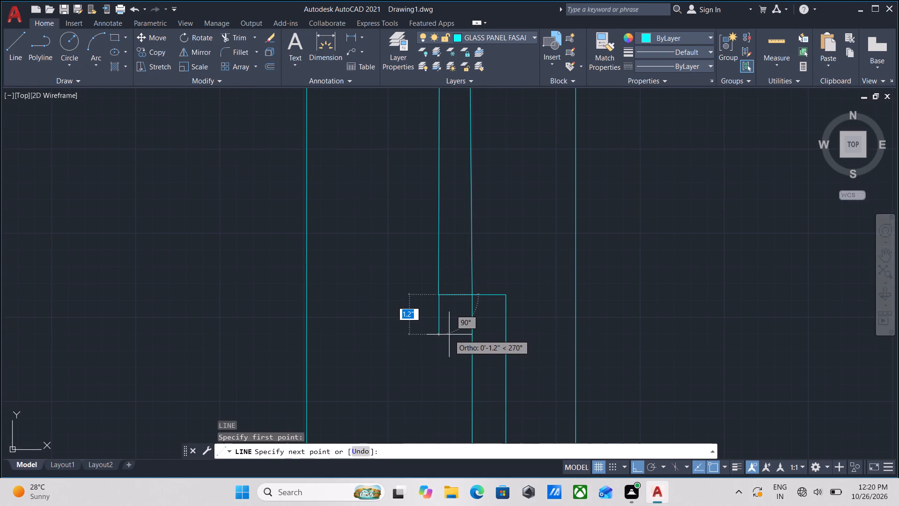
key(1)
key(shift+quotedbl)
key(Return)
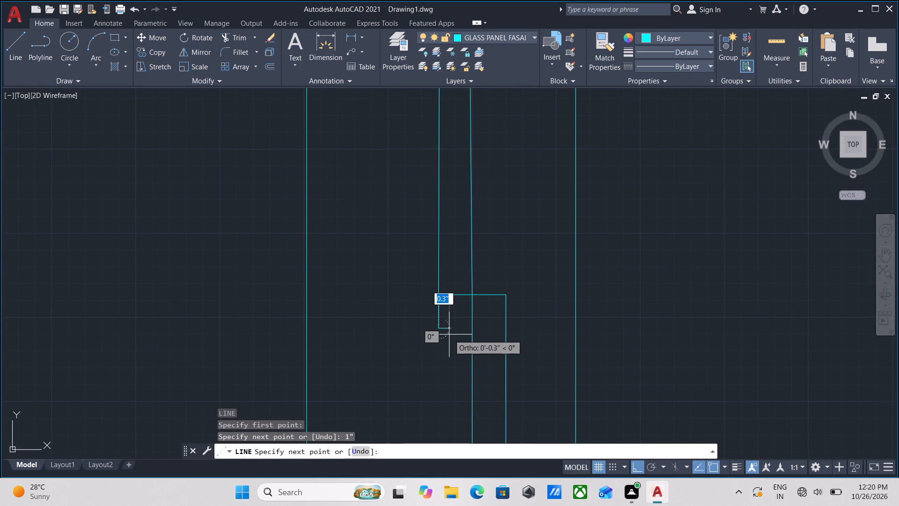
click(508, 327)
key(Escape)
Inspect the glass panes and their overlaps along the full length of the facade panel.
scroll(508, 327, down, 6)
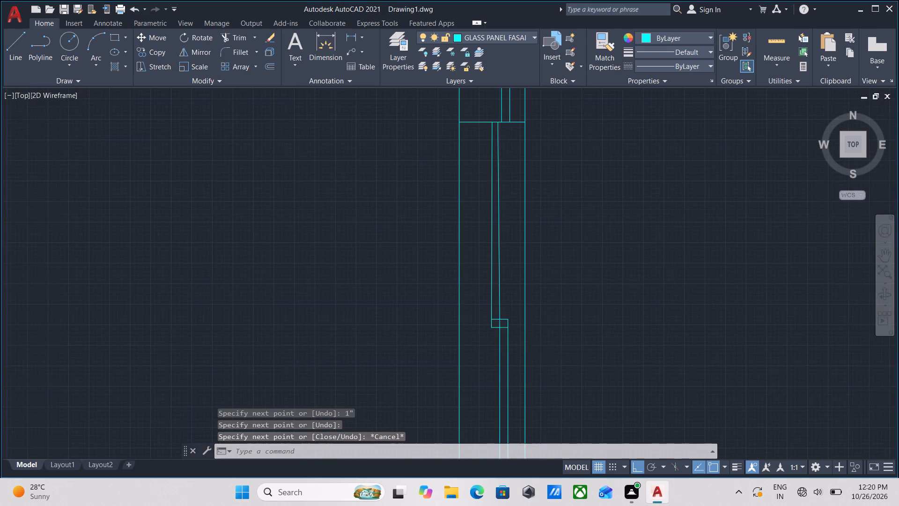
scroll(534, 329, down, 1)
middle_drag(534, 329, 492, 287)
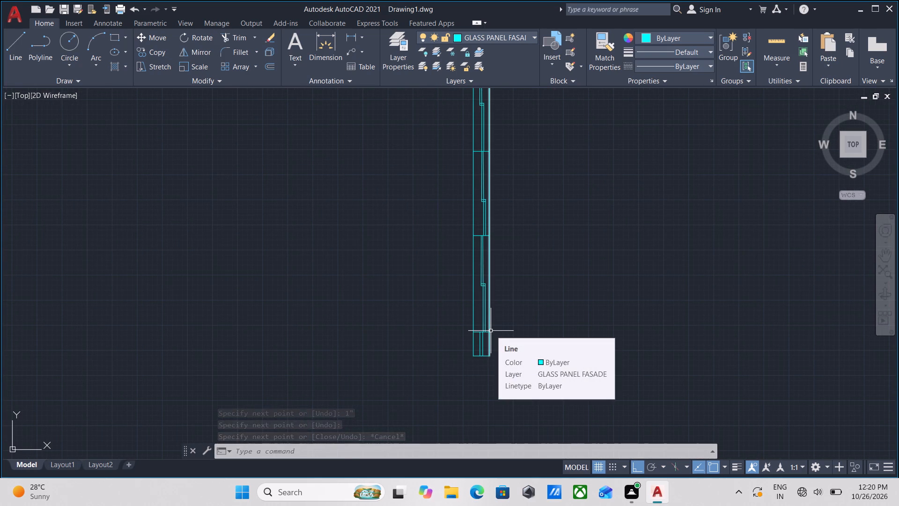
scroll(477, 342, up, 3)
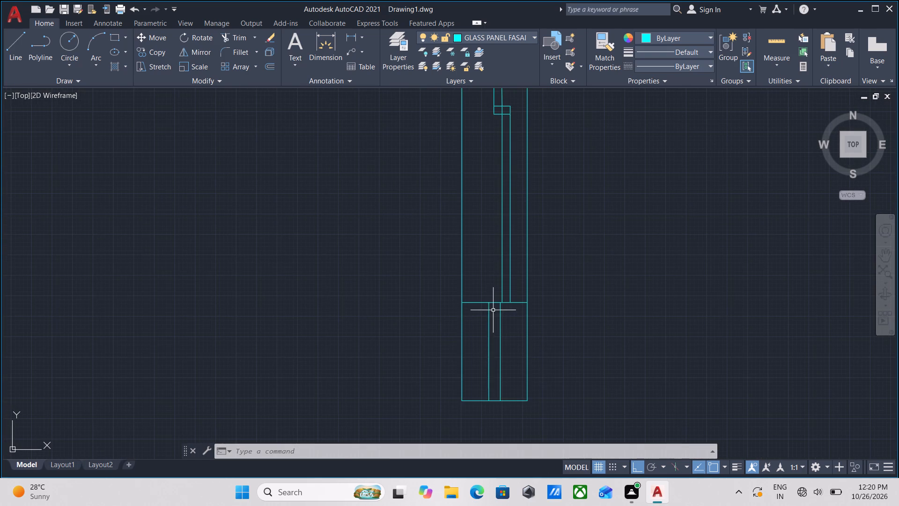
middle_drag(493, 310, 481, 469)
scroll(487, 372, down, 2)
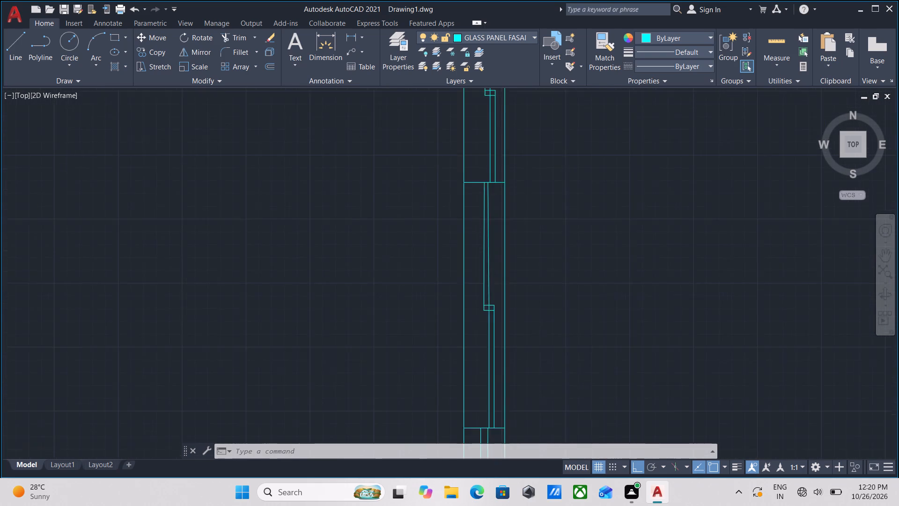
middle_drag(487, 372, 487, 384)
scroll(482, 410, up, 3)
scroll(492, 387, down, 3)
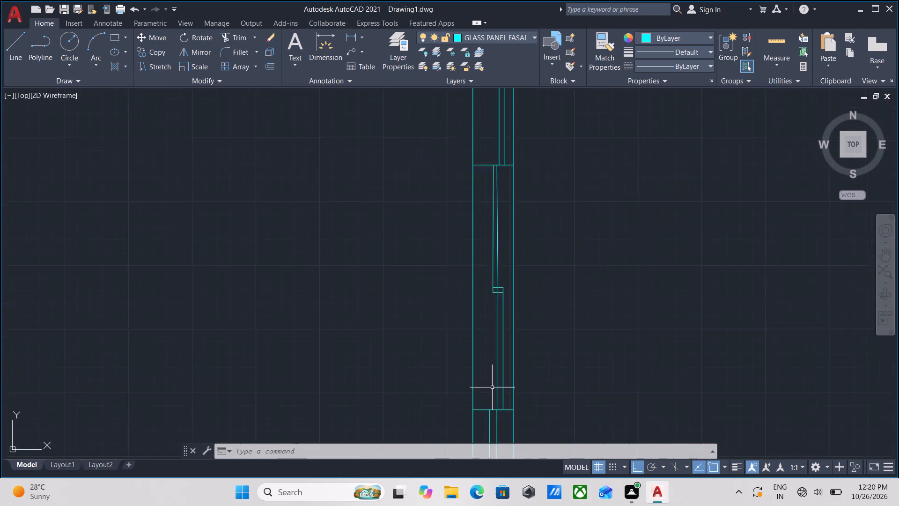
middle_click(492, 387)
scroll(492, 387, down, 2)
middle_click(492, 387)
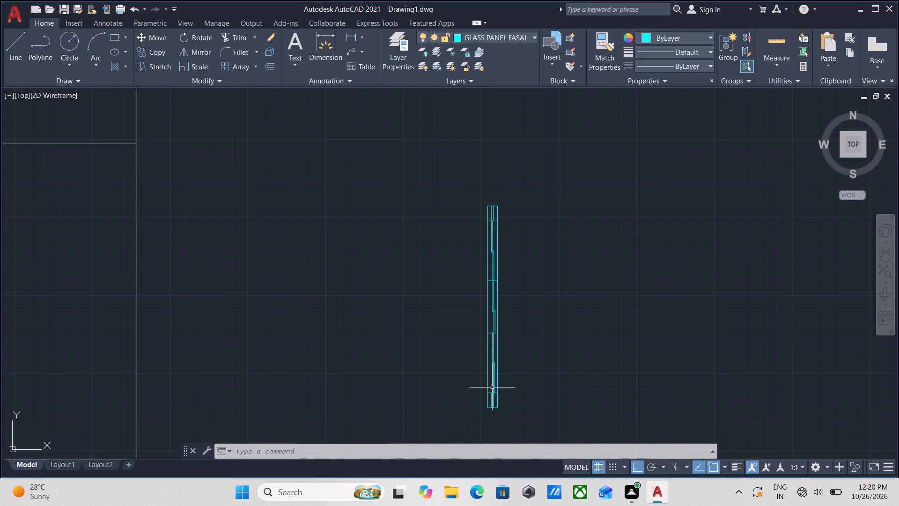
scroll(508, 191, up, 3)
scroll(441, 310, up, 3)
scroll(508, 275, down, 5)
middle_drag(504, 336, 499, 193)
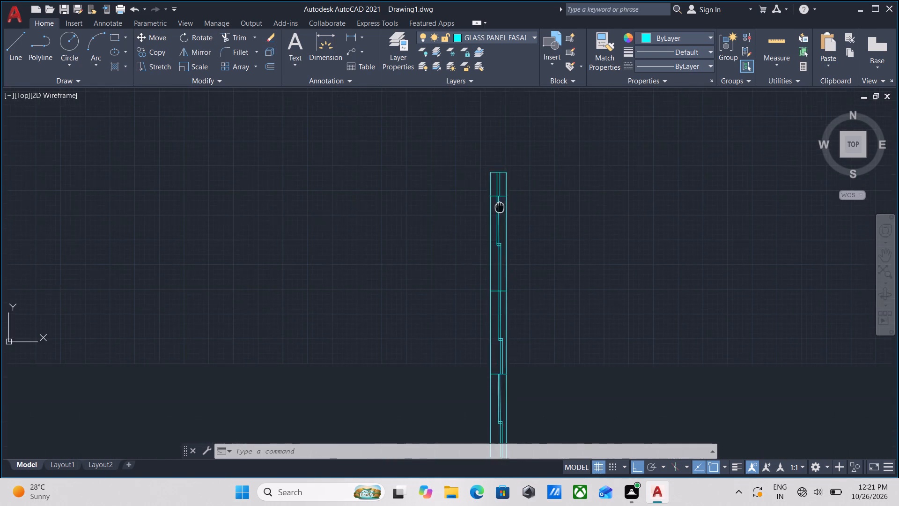
middle_drag(499, 193, 500, 191)
Group the two pane lines in the panel's southernmost section.
middle_drag(505, 351, 512, 227)
scroll(514, 344, up, 3)
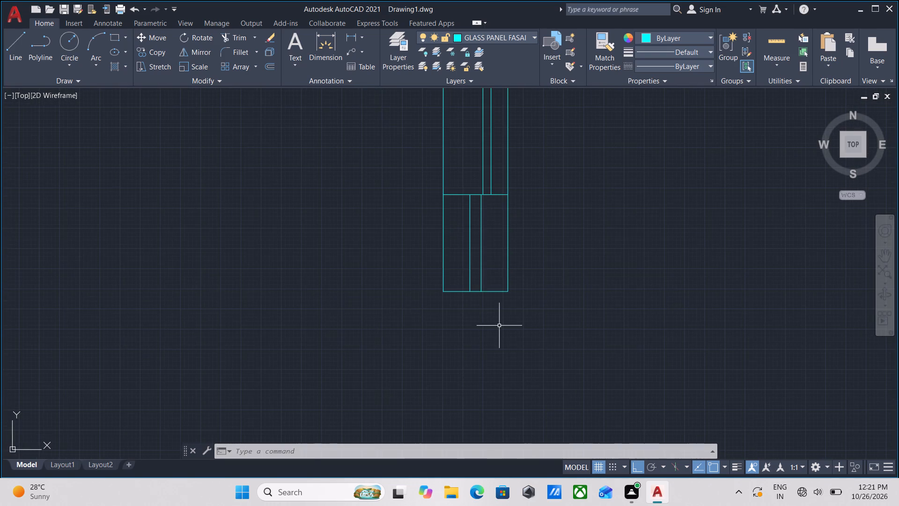
scroll(487, 204, up, 1)
click(489, 235)
click(436, 280)
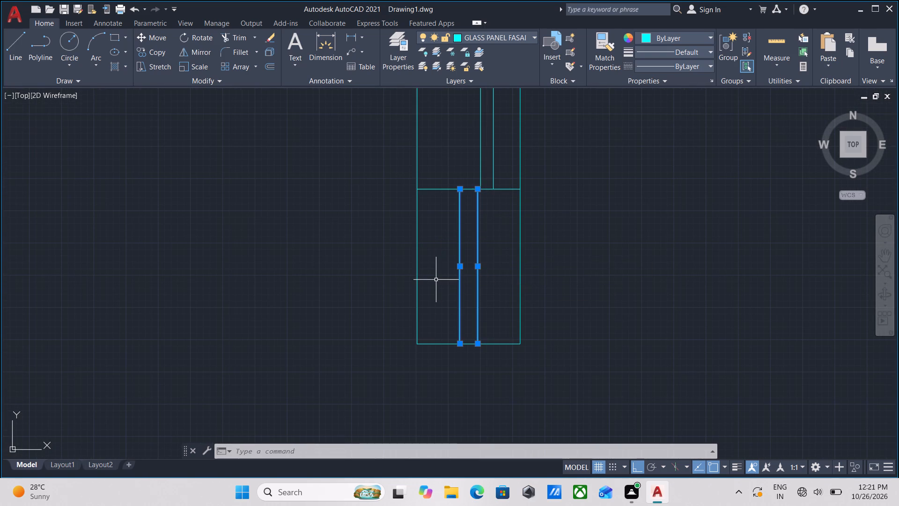
key(g)
key(Return)
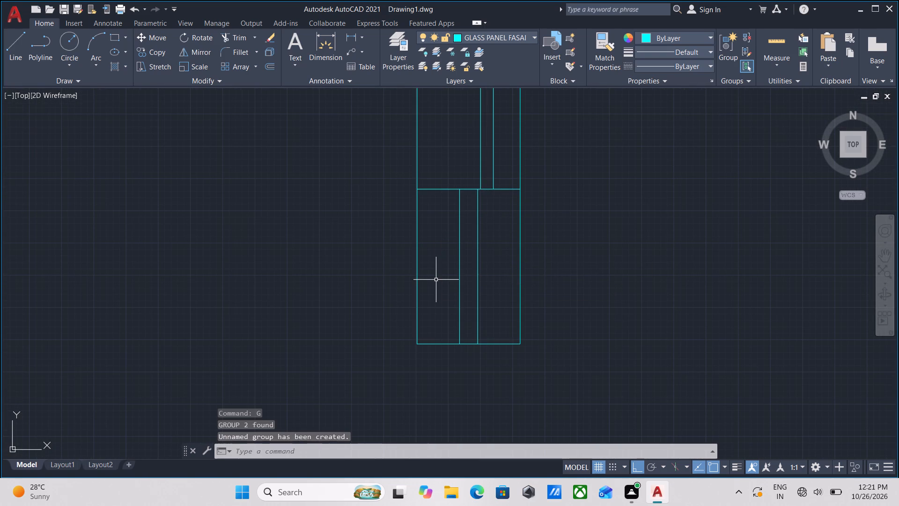
Move the grouped pane lines in the panel's southernmost section east to align with the eastern pane line of the section to the north.
click(490, 236)
click(456, 256)
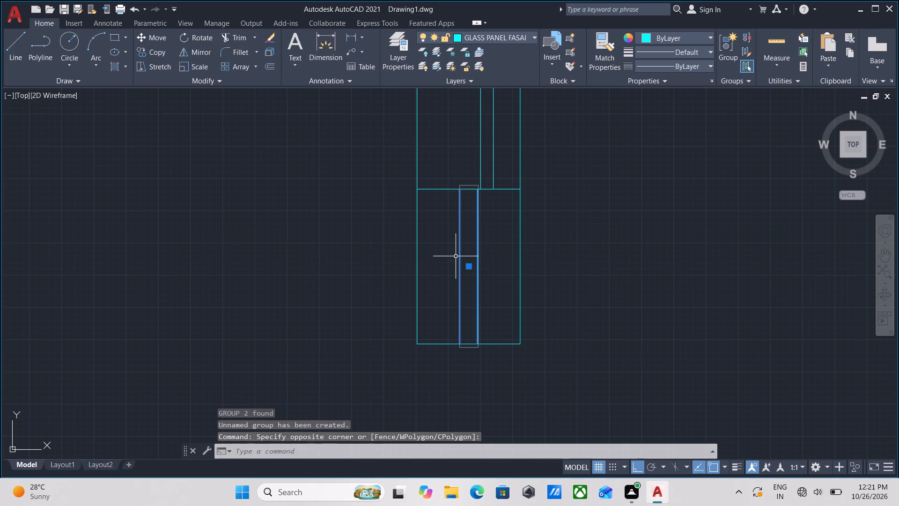
key(m)
key(Return)
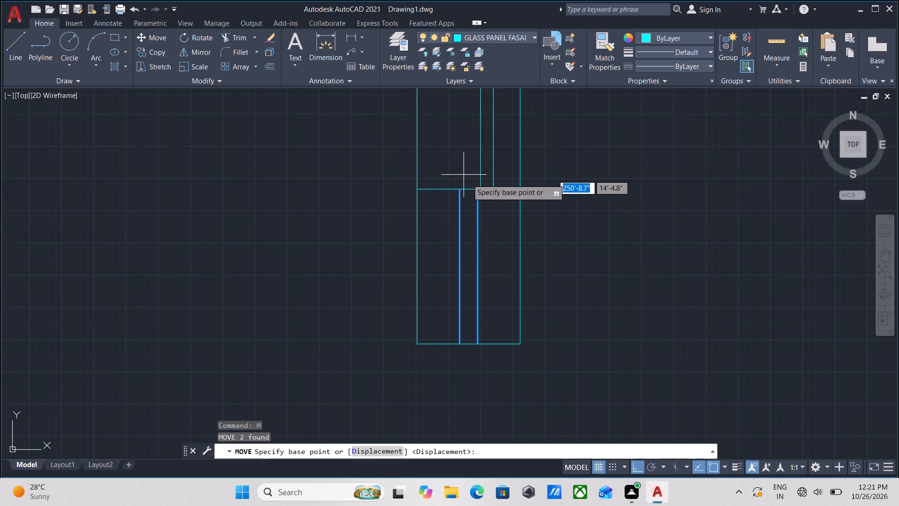
scroll(468, 180, up, 2)
click(491, 201)
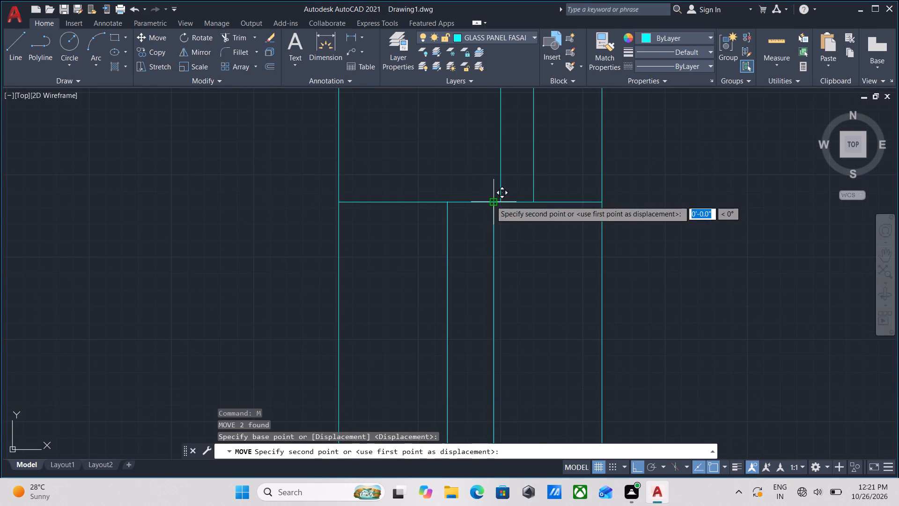
click(531, 202)
key(Escape)
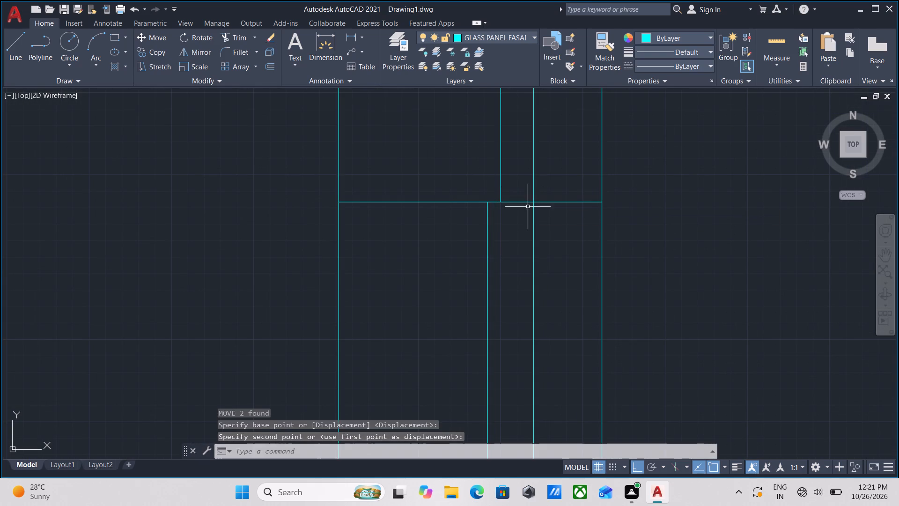
Examine the section dividers and pane lines northward along the facade panel.
scroll(527, 208, down, 3)
middle_drag(525, 229, 506, 294)
scroll(506, 248, down, 2)
middle_drag(506, 248, 500, 275)
middle_drag(488, 201, 462, 357)
scroll(470, 291, up, 3)
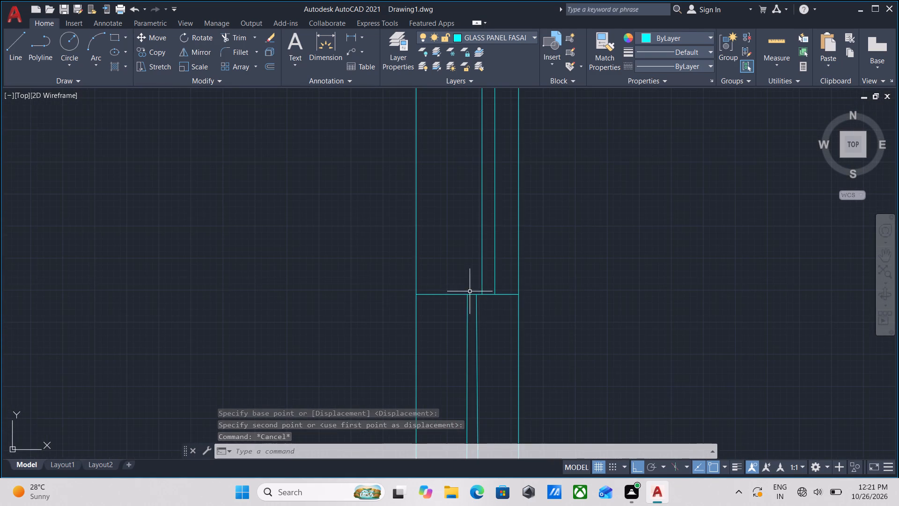
scroll(497, 302, up, 3)
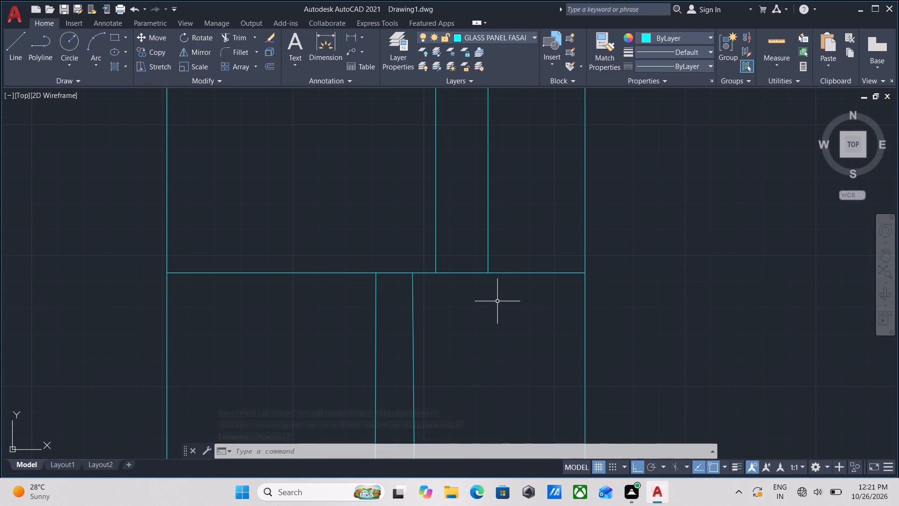
scroll(516, 260, down, 3)
middle_drag(516, 260, 516, 277)
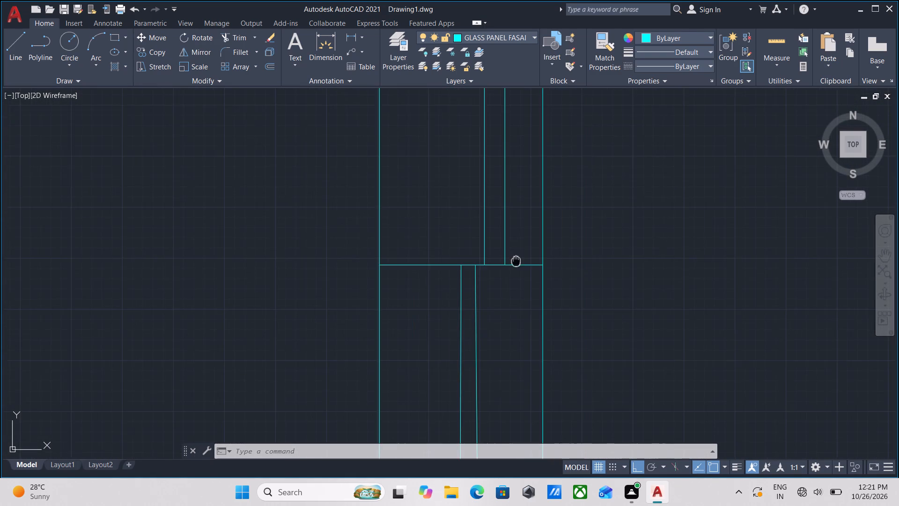
middle_drag(516, 277, 512, 360)
scroll(491, 305, down, 3)
middle_drag(491, 305, 489, 361)
scroll(471, 260, down, 1)
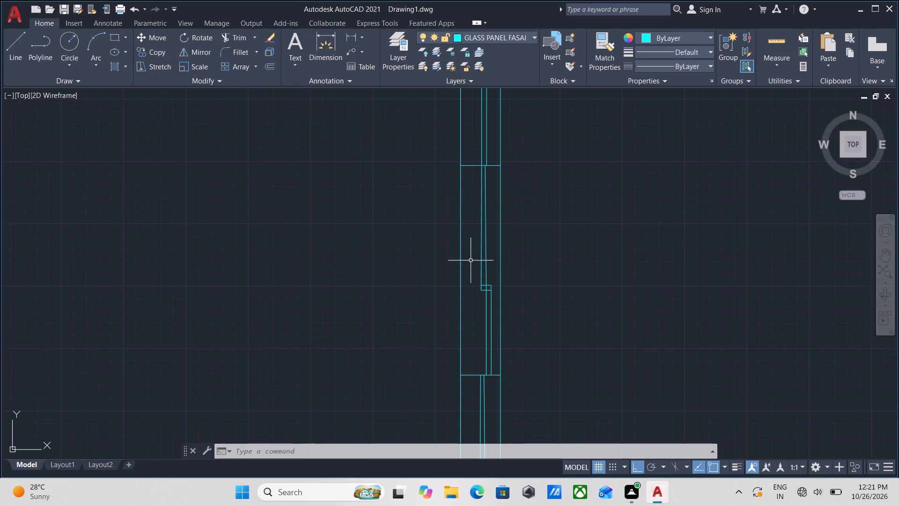
middle_drag(471, 260, 452, 390)
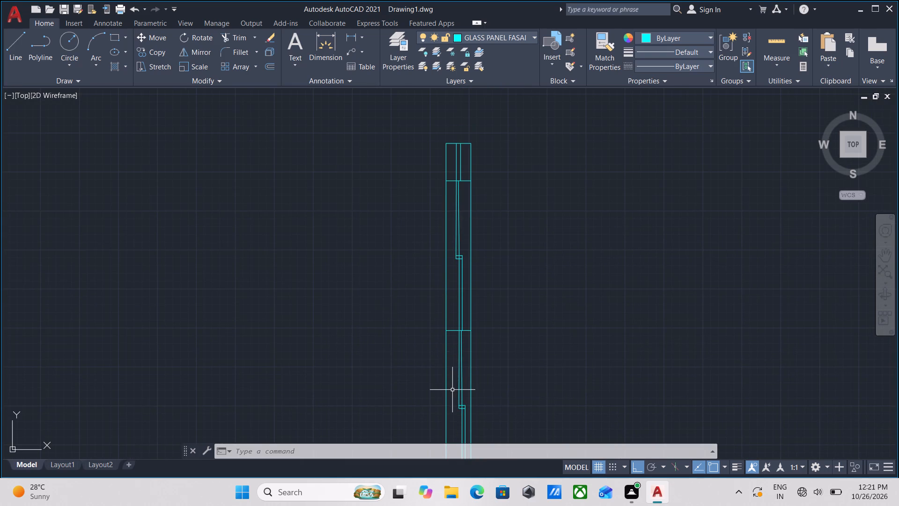
Offset the divider below the panel's northernmost short section 1" to the north.
scroll(452, 252, up, 2)
scroll(468, 181, up, 1)
middle_drag(469, 178, 459, 201)
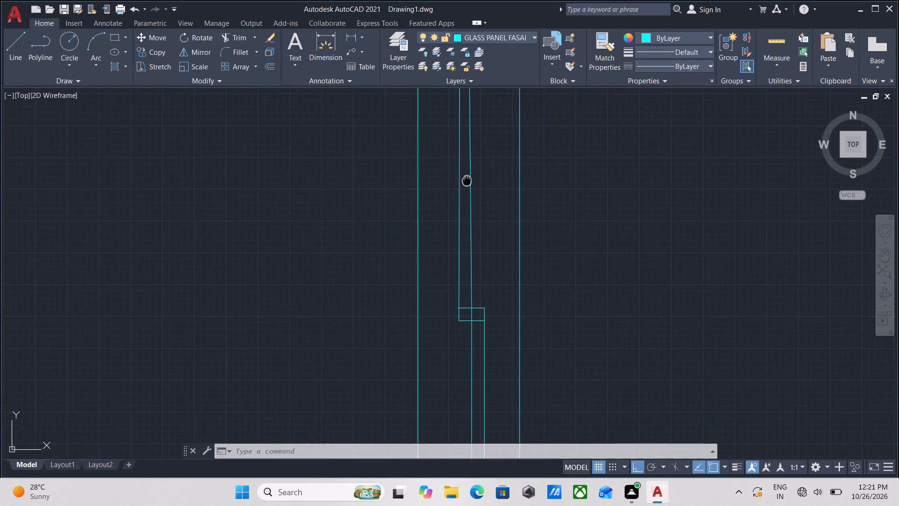
middle_drag(459, 201, 386, 379)
middle_drag(386, 161, 383, 243)
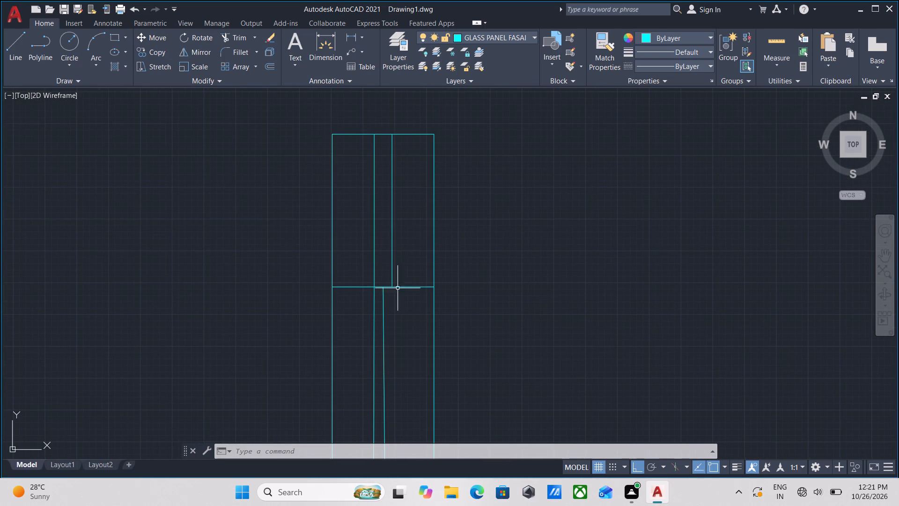
click(422, 311)
click(408, 265)
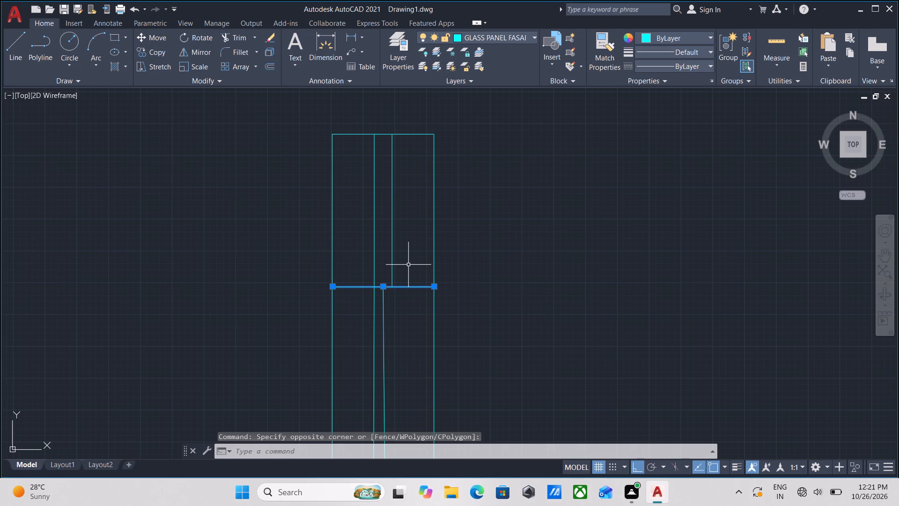
key(o)
key(Return)
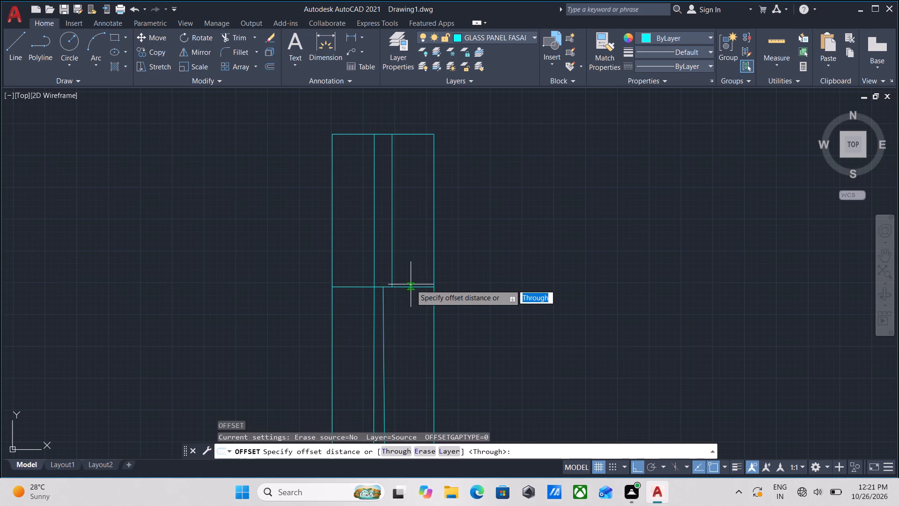
click(411, 287)
click(416, 249)
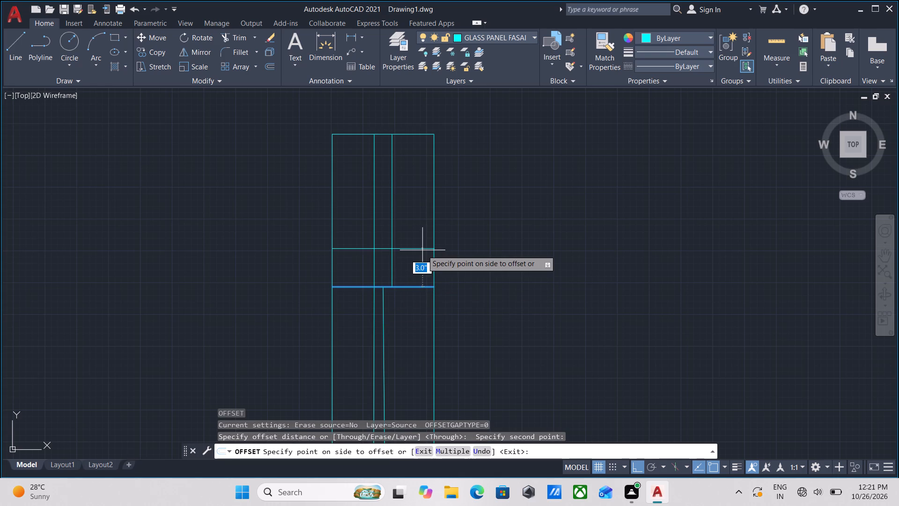
key(1)
key(shift+quotedbl)
key(Return)
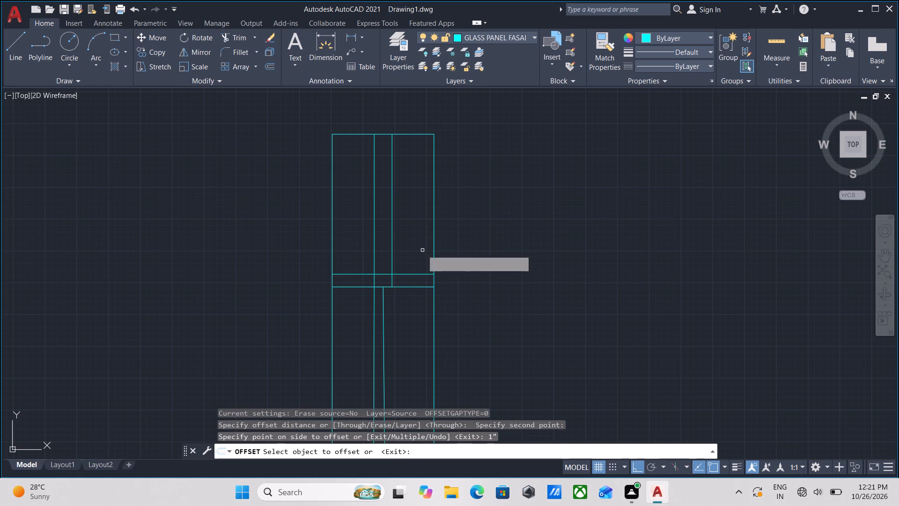
scroll(422, 250, down, 2)
key(Escape)
Offset the divider above the panel's southernmost short section 1" to the north.
scroll(464, 285, down, 2)
middle_drag(465, 287, 475, 162)
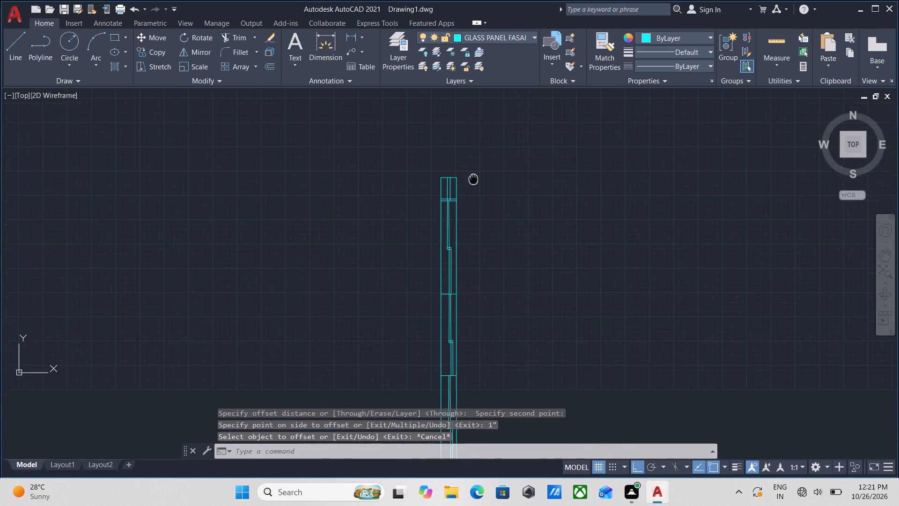
middle_drag(475, 162, 479, 151)
middle_drag(455, 323, 462, 242)
scroll(464, 249, up, 2)
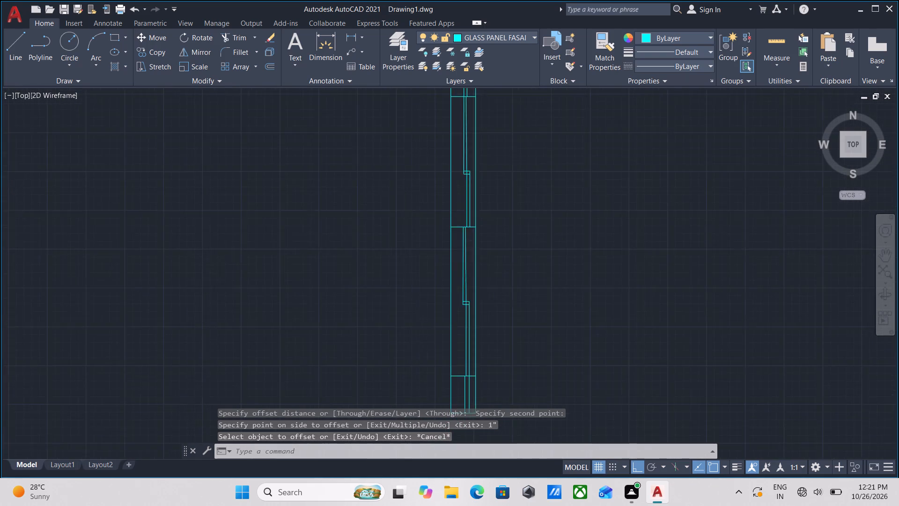
scroll(476, 286, up, 1)
scroll(465, 337, up, 1)
scroll(465, 337, down, 1)
middle_drag(461, 330, 453, 62)
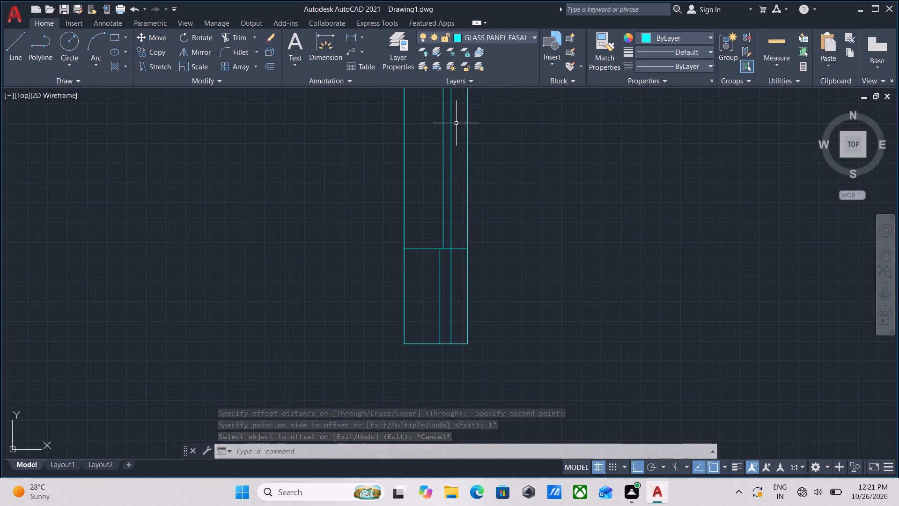
scroll(423, 249, up, 1)
click(423, 264)
click(413, 239)
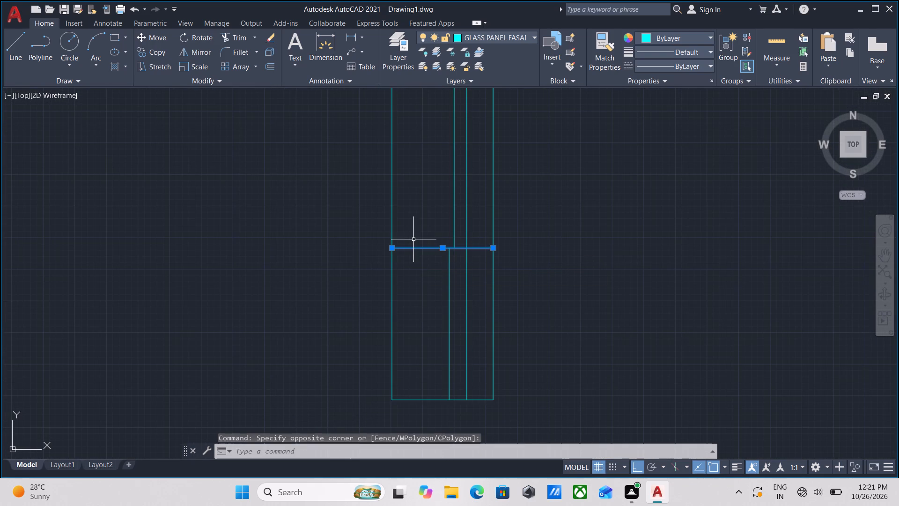
key(o)
key(Return)
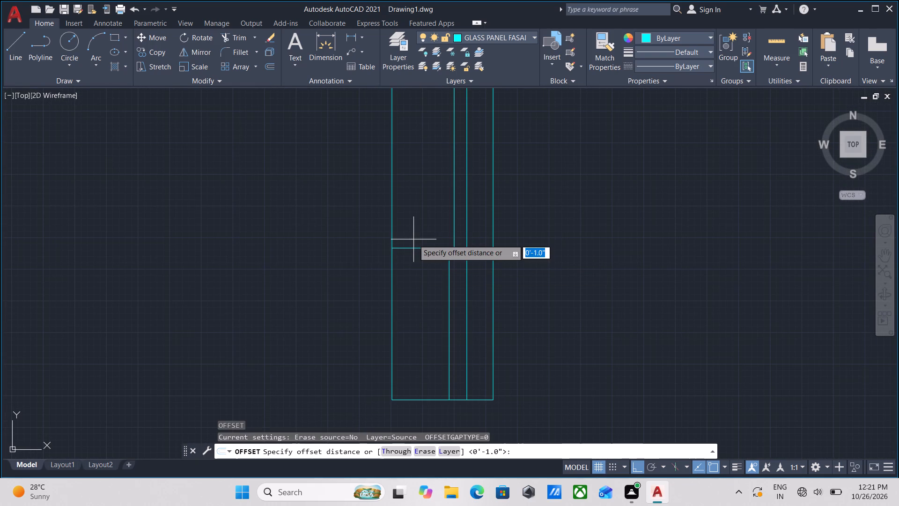
click(424, 247)
click(426, 226)
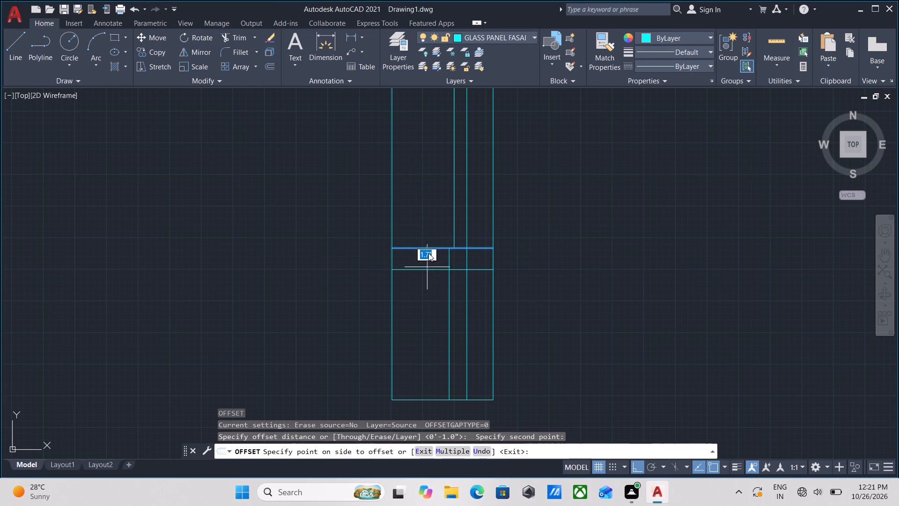
key(1)
key(shift+quotedbl)
key(shift+Return)
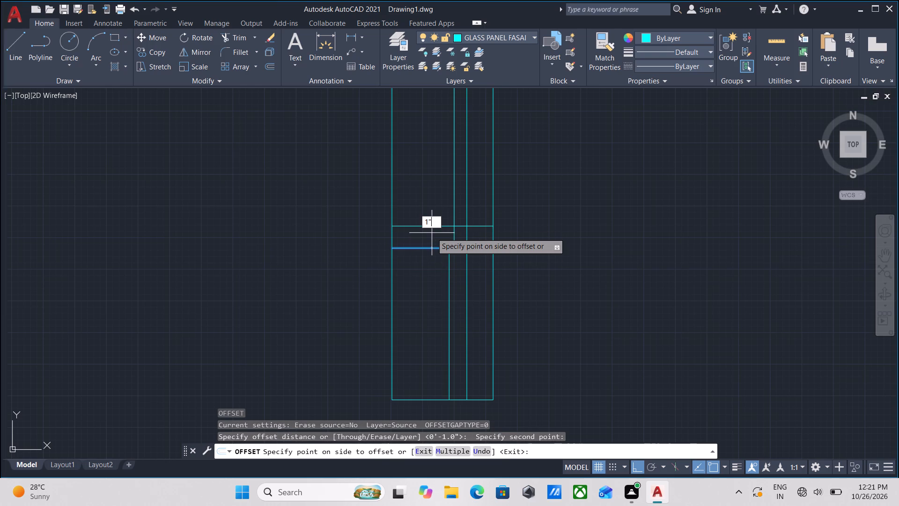
key(Escape)
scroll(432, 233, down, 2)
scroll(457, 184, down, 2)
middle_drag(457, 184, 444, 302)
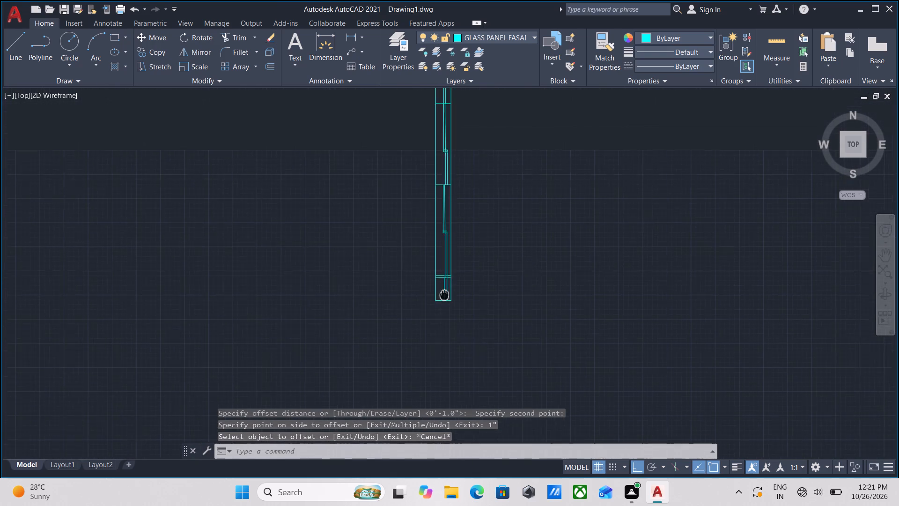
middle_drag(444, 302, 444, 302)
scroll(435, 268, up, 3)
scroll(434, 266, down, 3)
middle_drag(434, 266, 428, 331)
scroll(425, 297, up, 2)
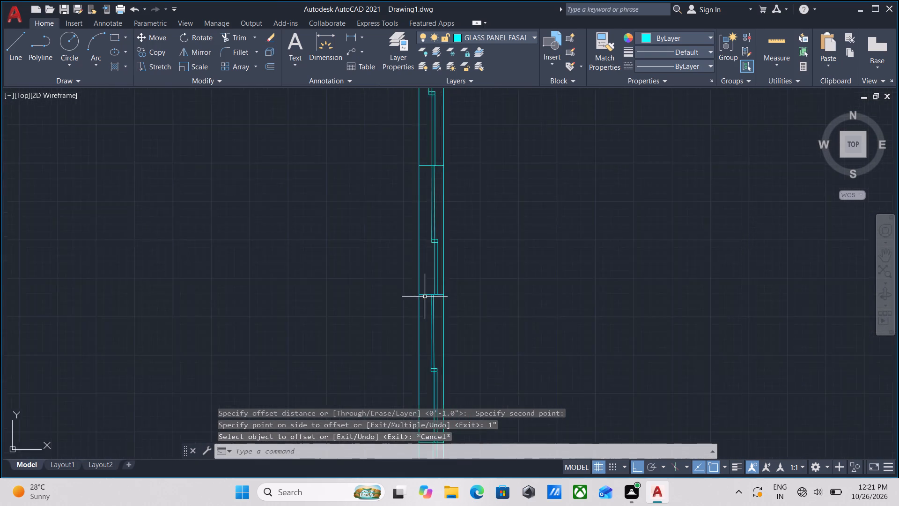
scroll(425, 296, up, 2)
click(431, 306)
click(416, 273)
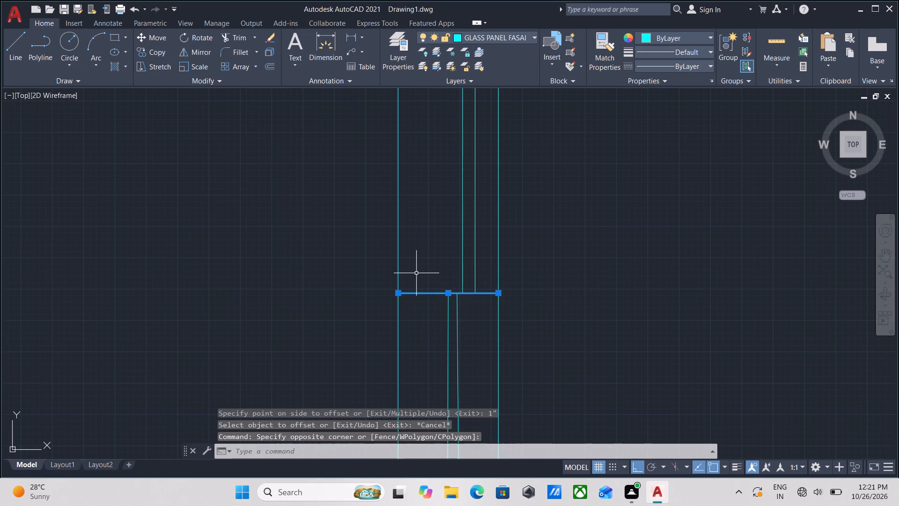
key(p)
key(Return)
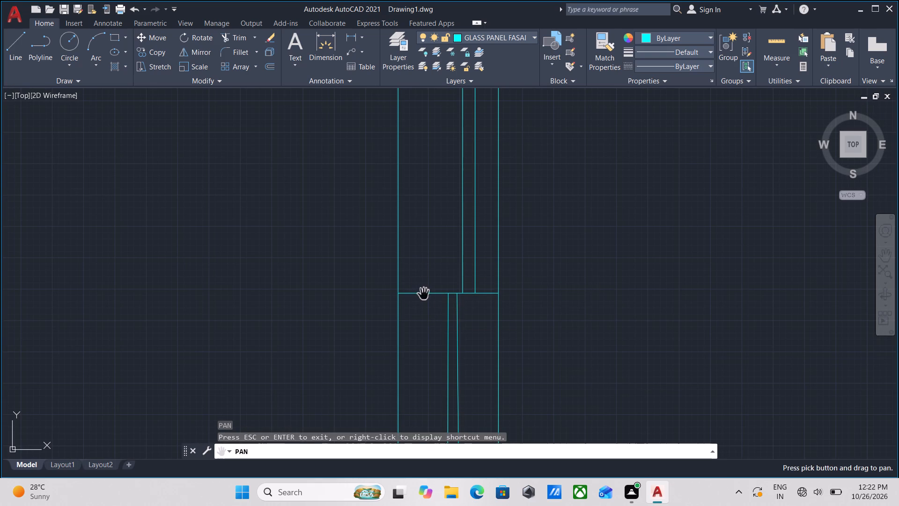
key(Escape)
Offset the divider between the middle and southern long sections 1" to the north.
click(442, 310)
click(418, 255)
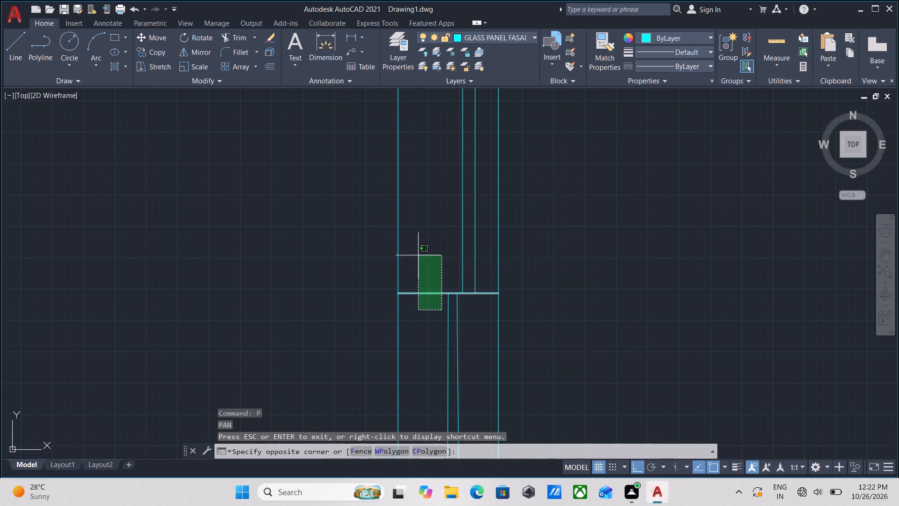
key(o)
key(Return)
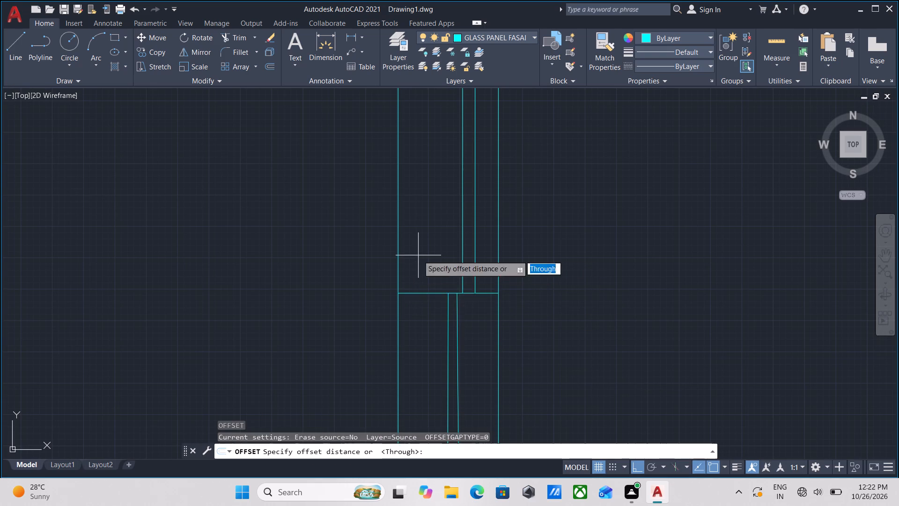
click(425, 295)
click(425, 270)
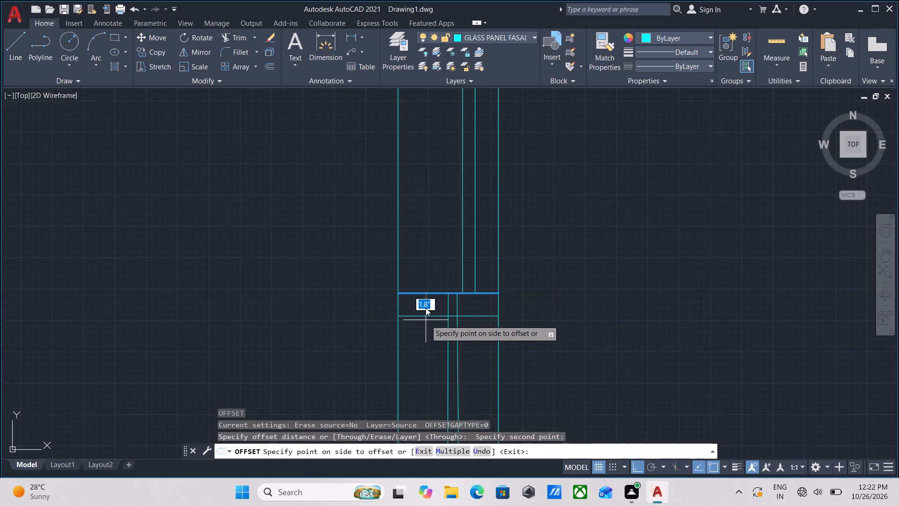
key(1)
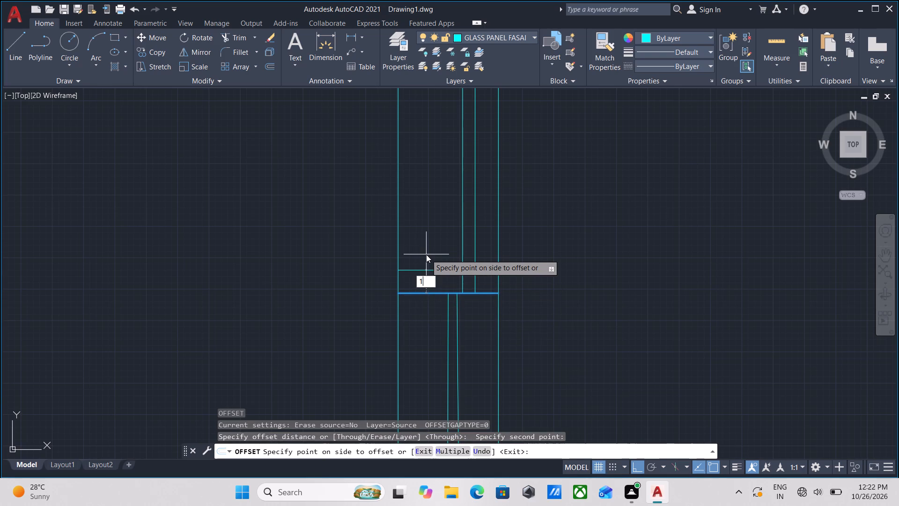
key(shift+quotedbl)
key(Return)
key(Escape)
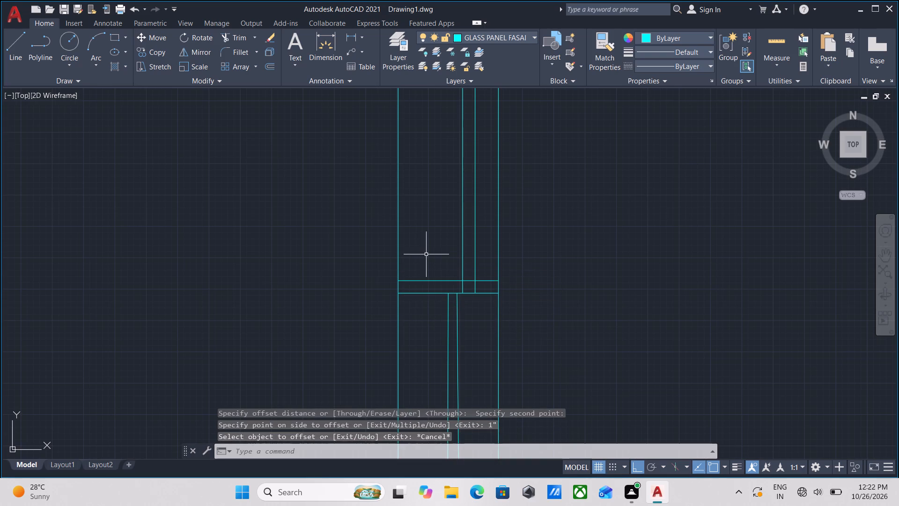
Offset the divider between the northern and middle long sections 1" to the north.
scroll(426, 254, down, 3)
scroll(449, 315, down, 1)
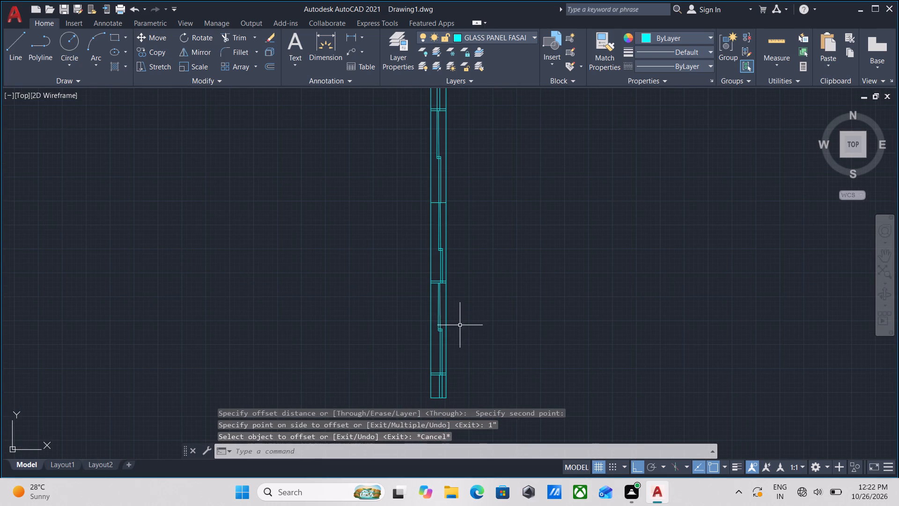
scroll(460, 325, down, 1)
scroll(446, 253, up, 3)
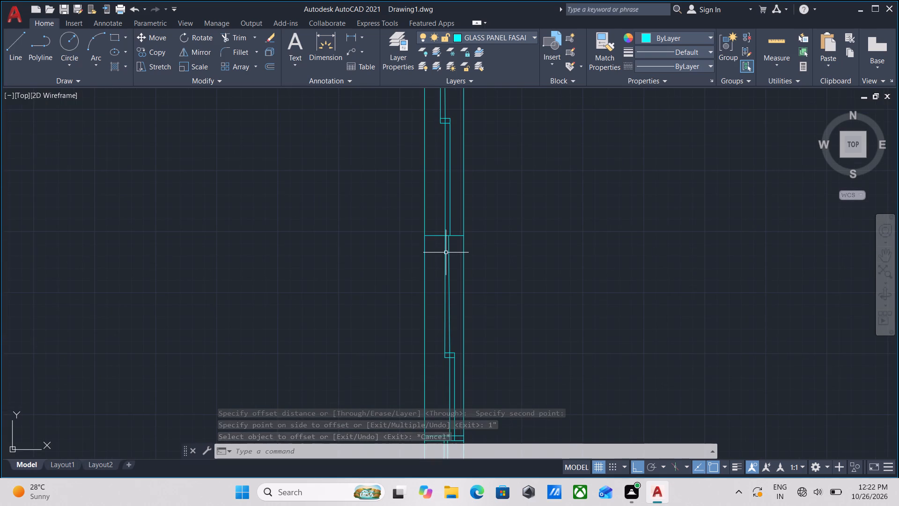
scroll(440, 235, up, 3)
click(446, 267)
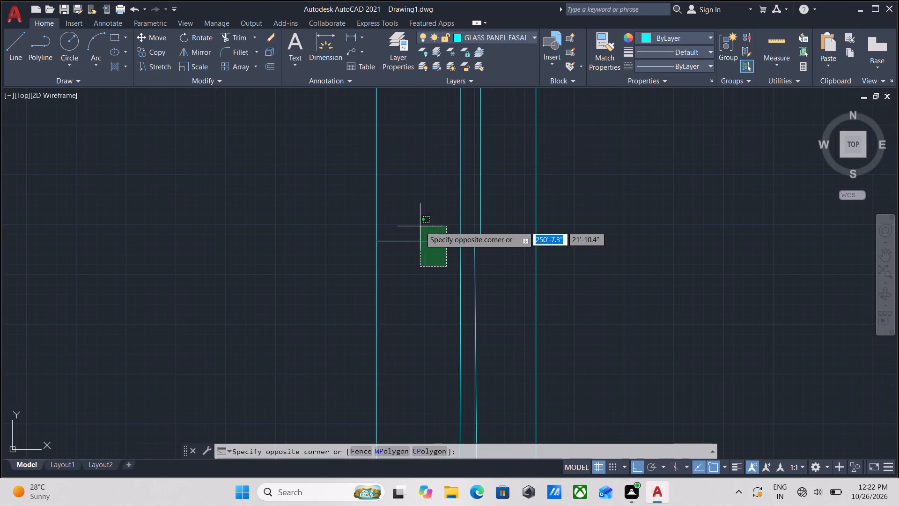
click(420, 226)
scroll(420, 226, down, 3)
middle_drag(420, 226, 425, 398)
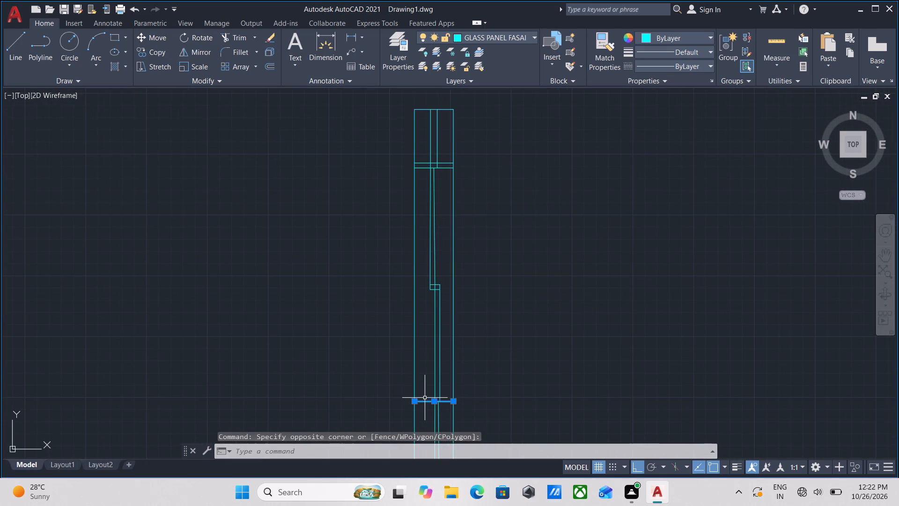
key(o)
key(Return)
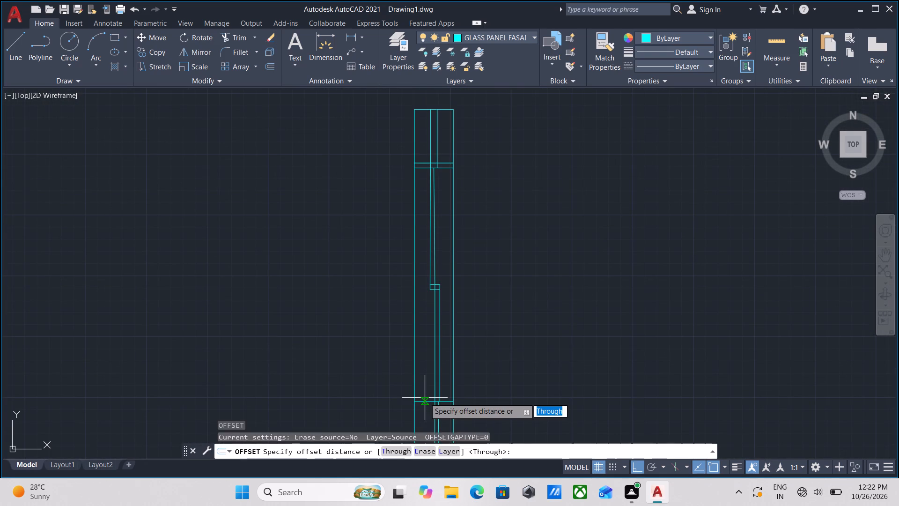
scroll(425, 398, up, 2)
click(426, 406)
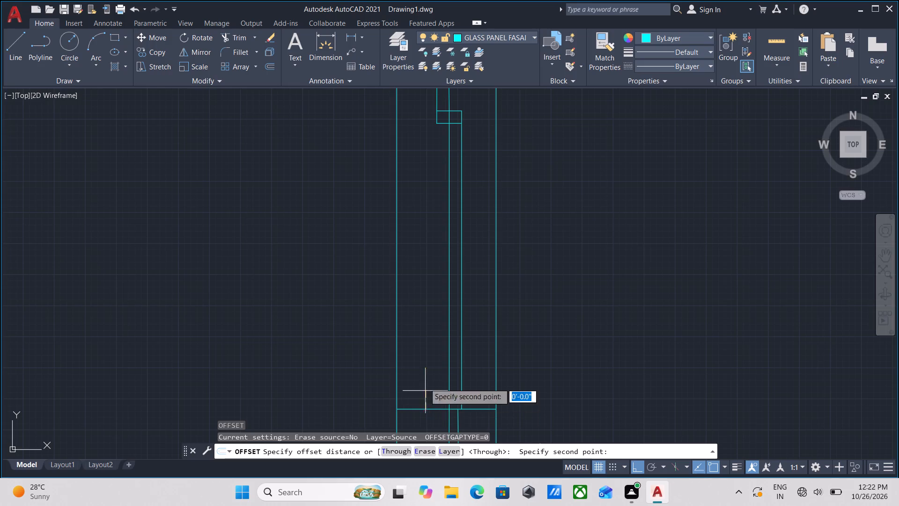
click(425, 357)
key(1)
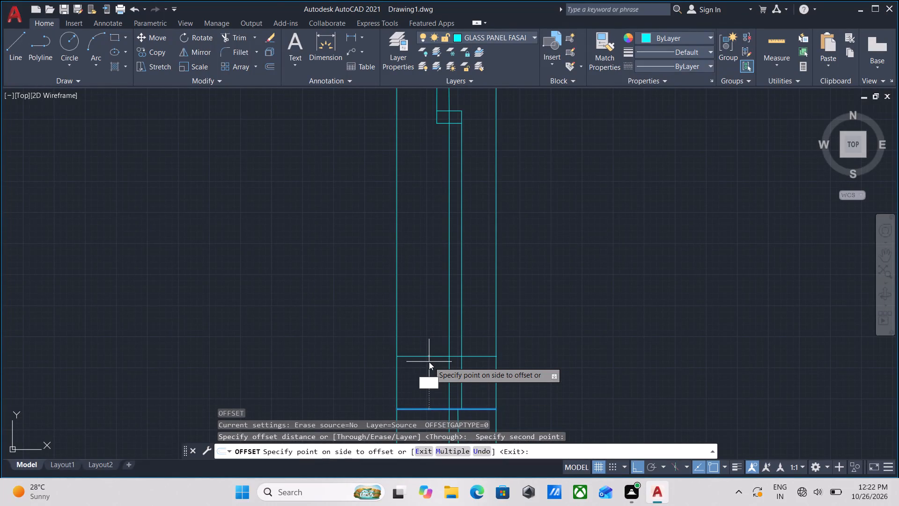
key(shift+quotedbl)
key(Return)
scroll(429, 362, down, 3)
key(Escape)
Group all the lines of the detailed facade panel drawn east of the floor plan.
scroll(429, 362, down, 3)
middle_drag(429, 362, 458, 220)
scroll(476, 300, up, 2)
click(478, 328)
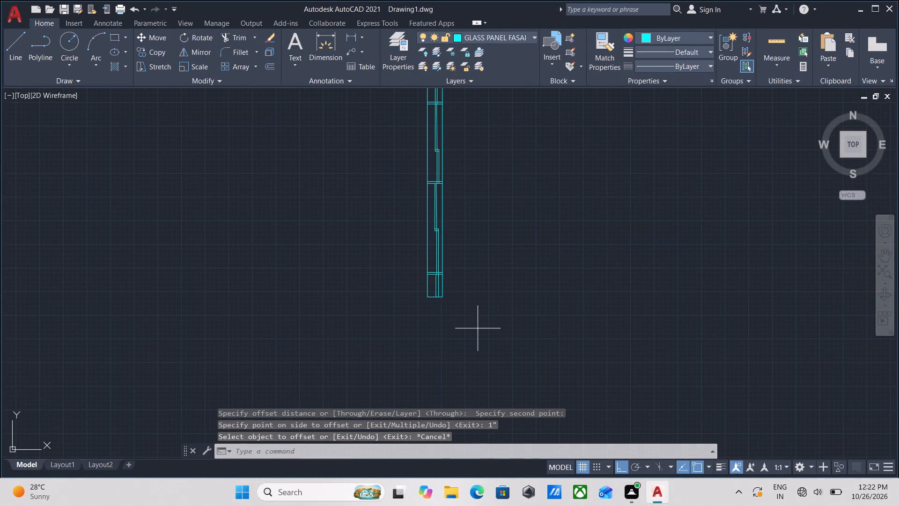
middle_drag(376, 65, 377, 255)
scroll(376, 197, down, 1)
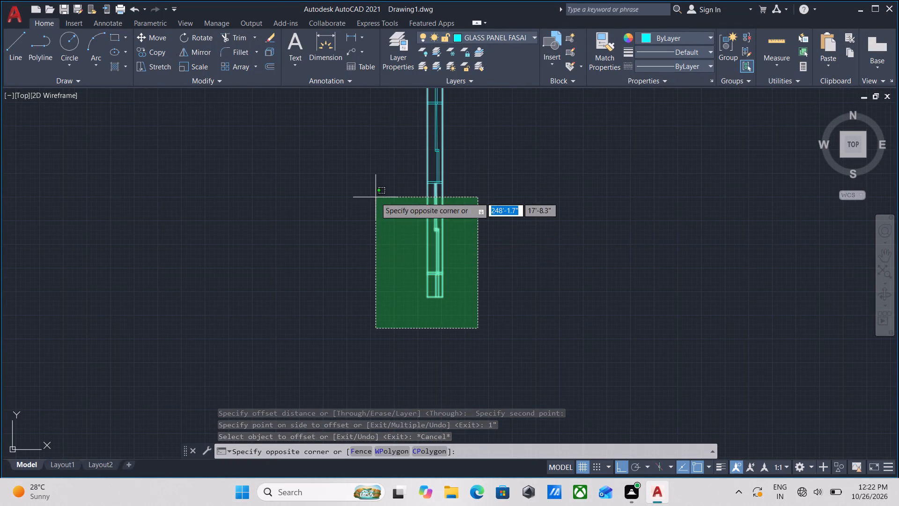
middle_drag(376, 197, 361, 305)
click(364, 157)
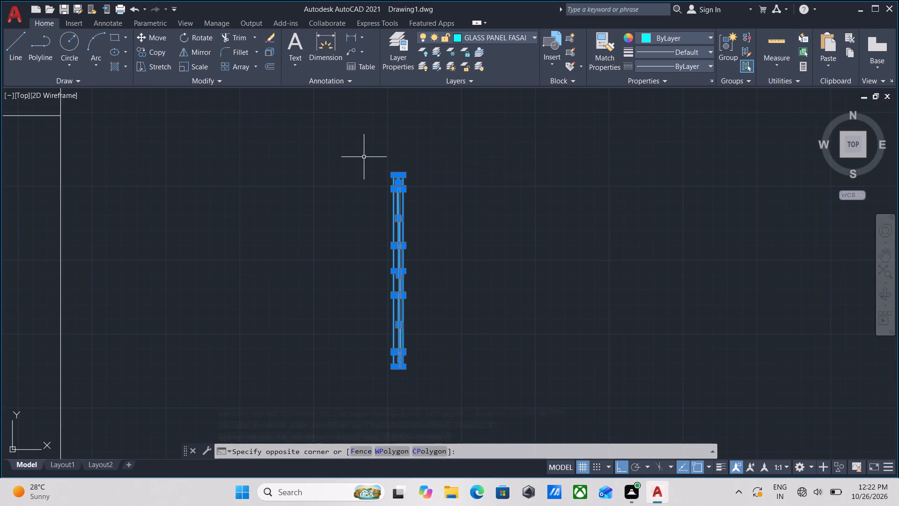
key(g)
key(Return)
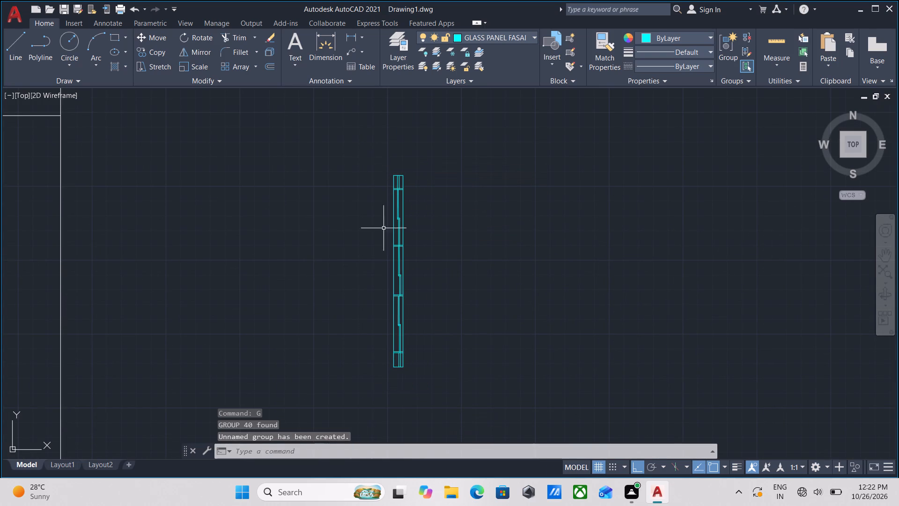
Trim away both vertical wall lines on the west side of the room directly north of the existing glass panel.
scroll(401, 320, up, 2)
click(437, 342)
click(358, 219)
scroll(358, 219, down, 2)
middle_drag(358, 219, 387, 300)
scroll(317, 286, down, 3)
middle_drag(316, 286, 437, 285)
scroll(187, 229, up, 1)
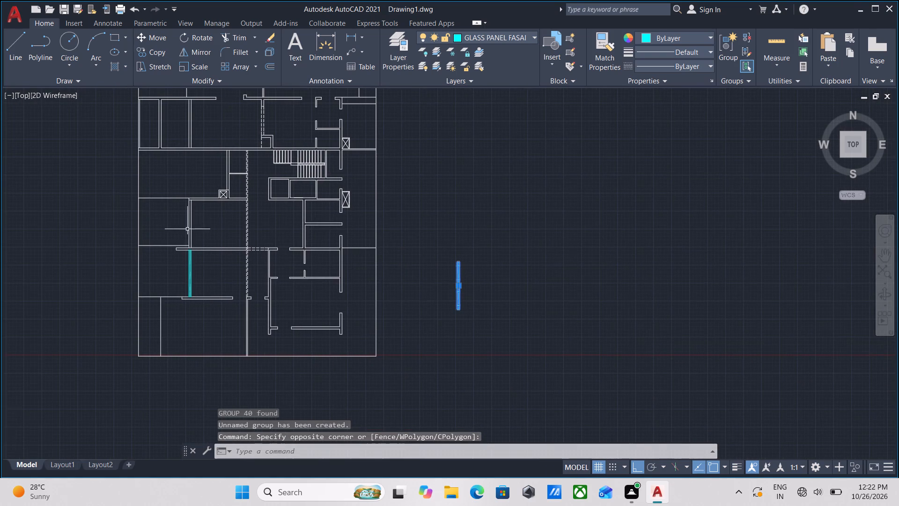
scroll(187, 229, up, 2)
middle_drag(201, 235, 236, 260)
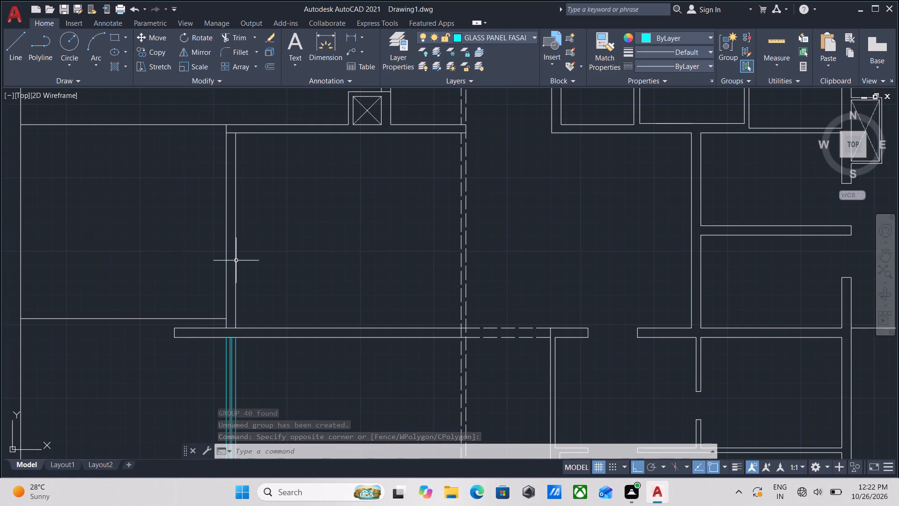
scroll(236, 260, down, 1)
middle_drag(237, 261, 262, 294)
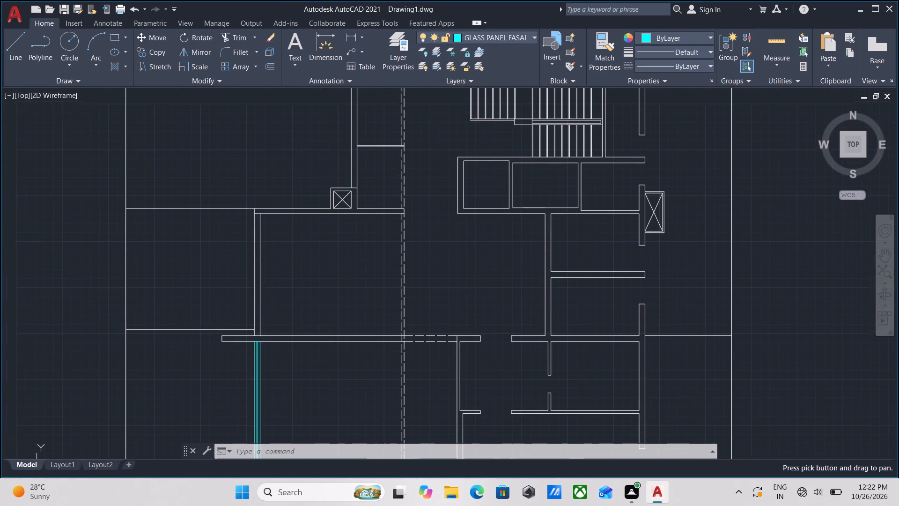
text(TR)
key(Return)
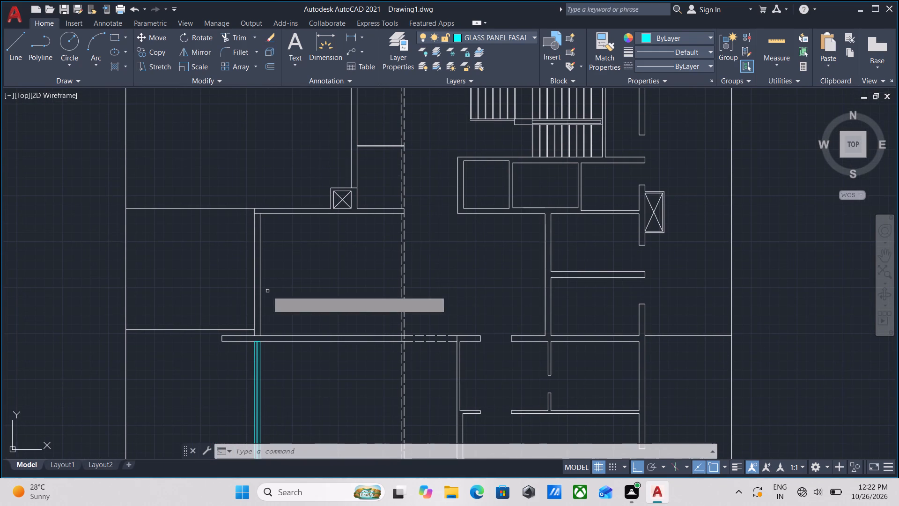
click(273, 282)
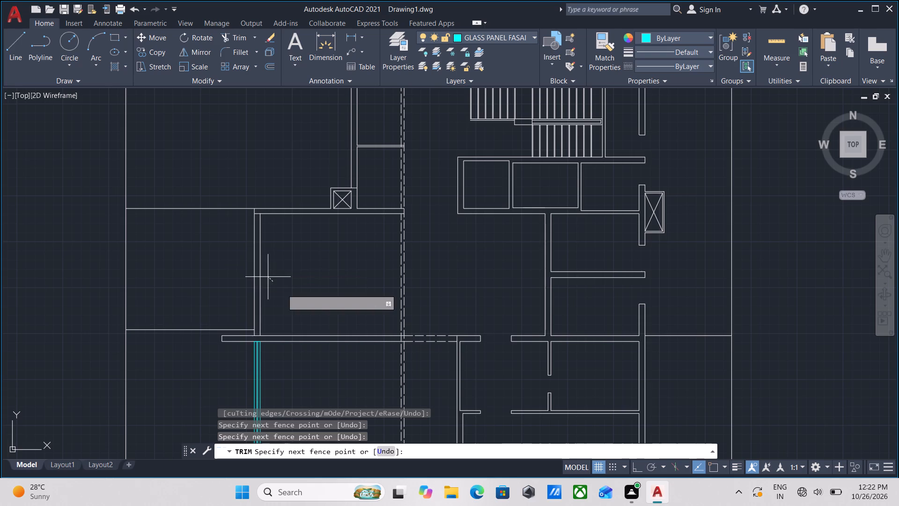
click(221, 260)
key(Escape)
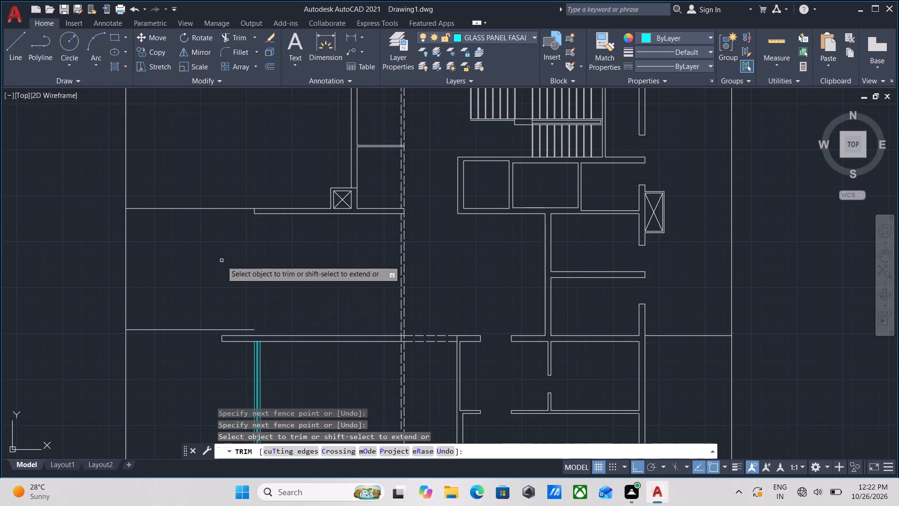
Copy the grouped facade panel by its northwest corner into the trimmed wall opening, starting at the opening's north wall with Ortho off.
scroll(253, 251, down, 4)
middle_drag(393, 280, 282, 280)
scroll(307, 303, up, 2)
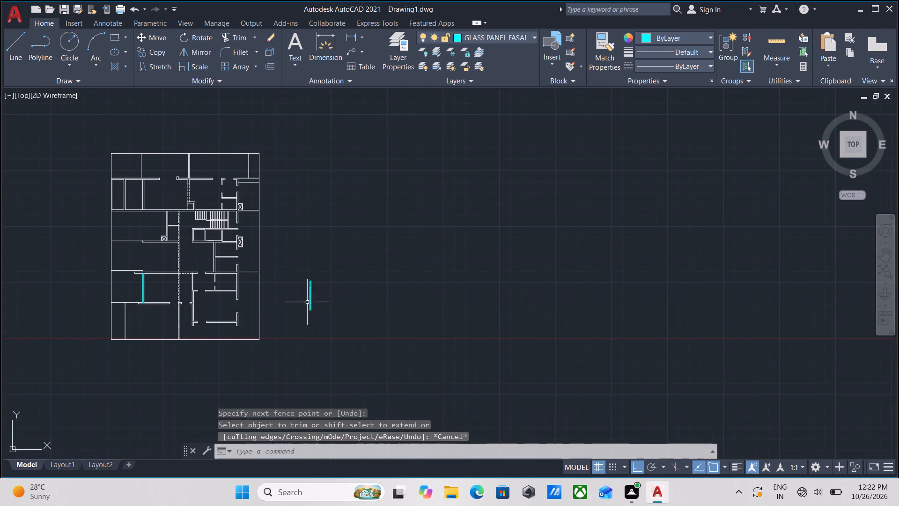
scroll(307, 303, up, 1)
click(338, 306)
click(306, 268)
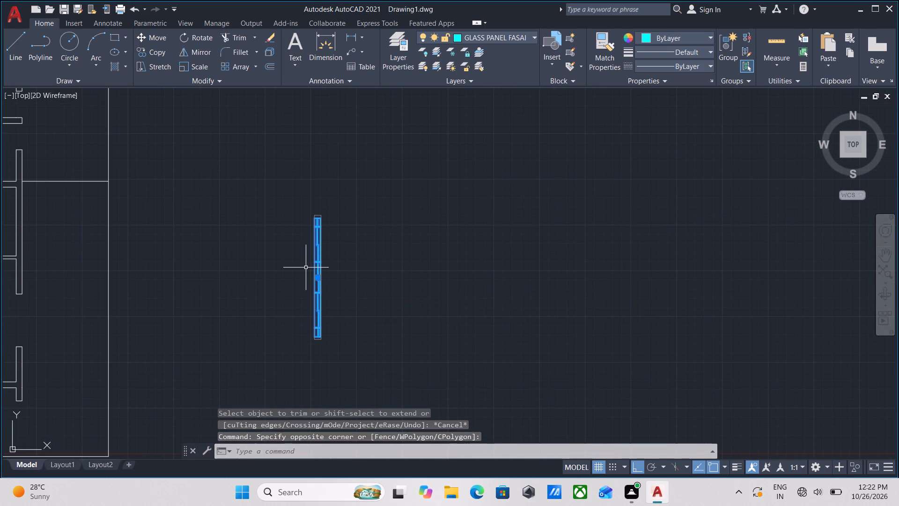
text(CO)
key(Return)
scroll(296, 211, up, 4)
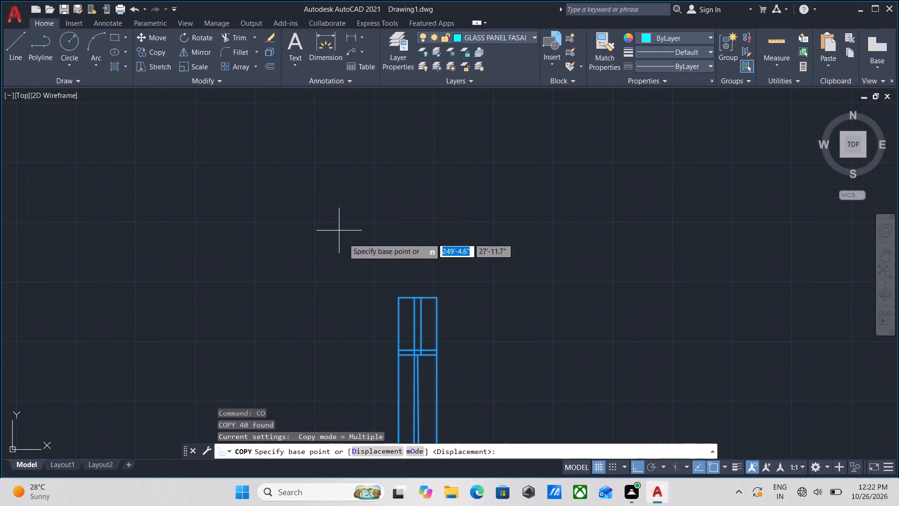
click(400, 296)
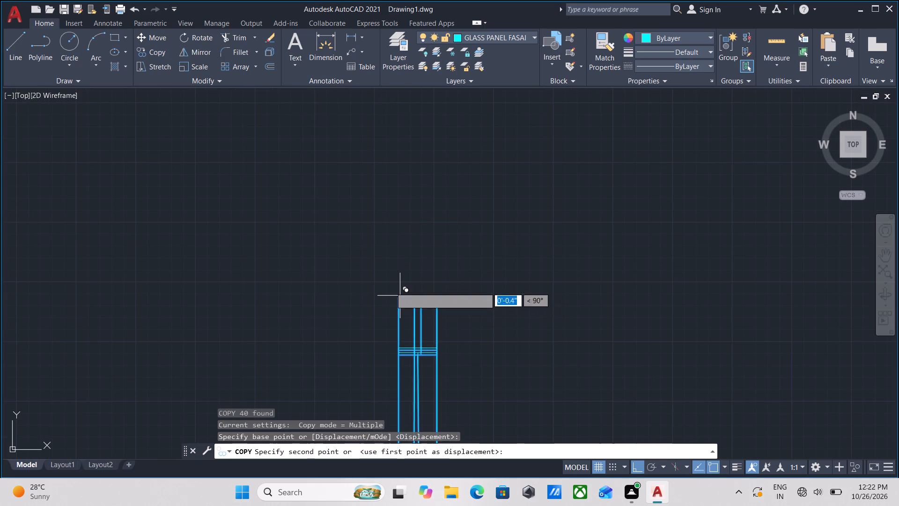
key(F8)
scroll(319, 260, down, 4)
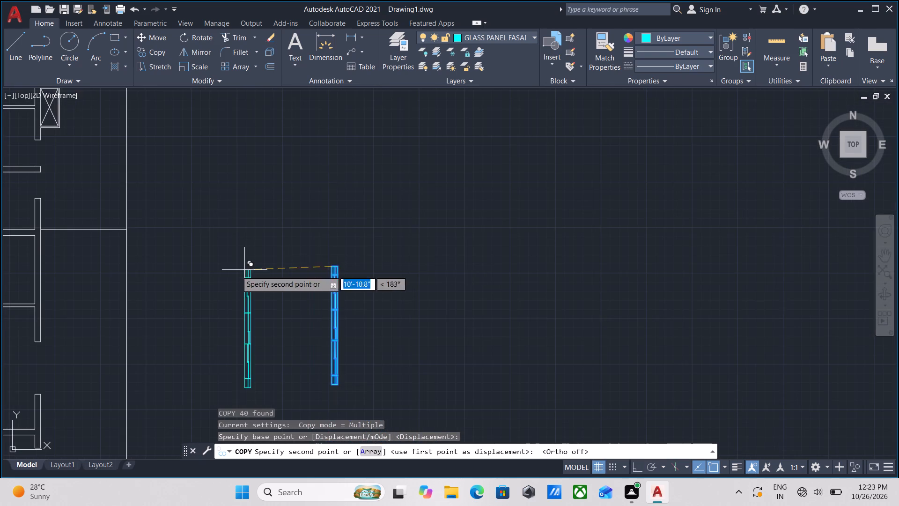
middle_drag(236, 271, 509, 313)
scroll(316, 298, down, 1)
middle_drag(316, 298, 518, 298)
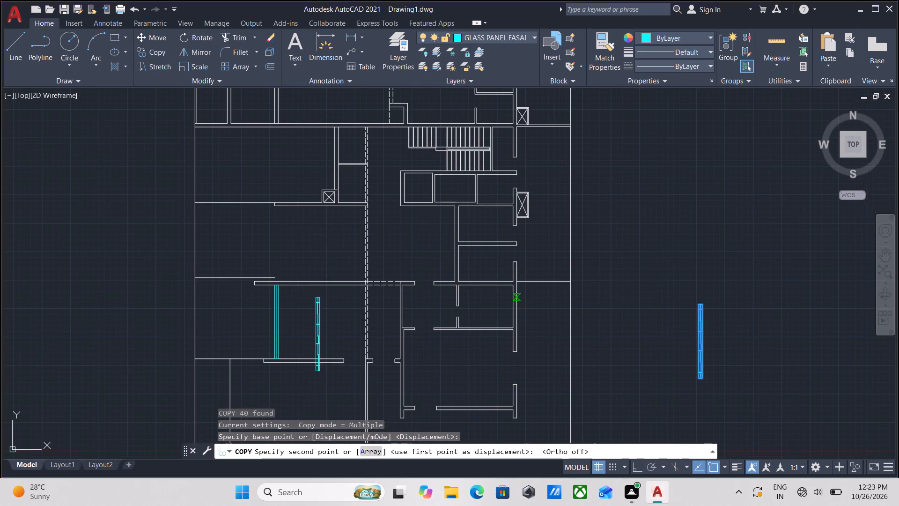
scroll(222, 207, up, 2)
scroll(352, 201, up, 2)
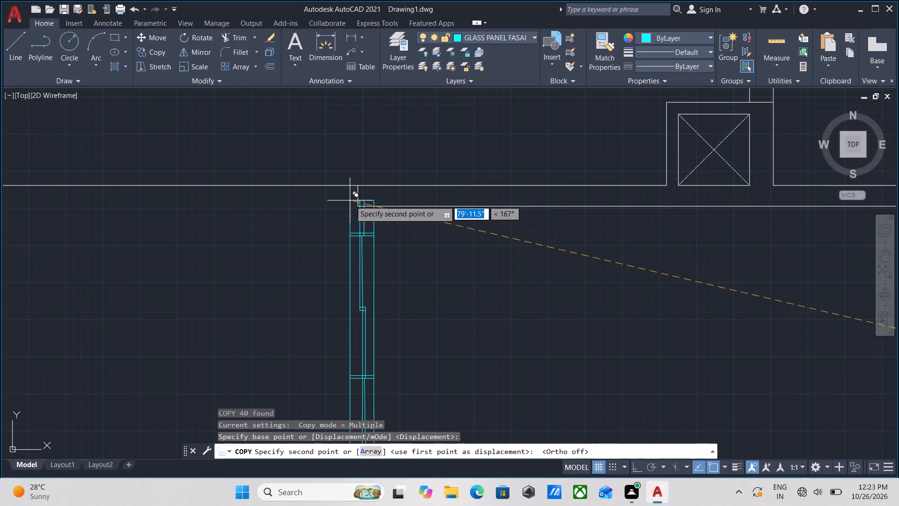
click(361, 208)
scroll(413, 171, down, 3)
middle_drag(429, 223, 380, 201)
key(Escape)
Copy the plain glass panel by its northwest corner onto the easternmost vertical wall in the plan's northwest part, against the horizontal wall above it.
scroll(391, 305, down, 2)
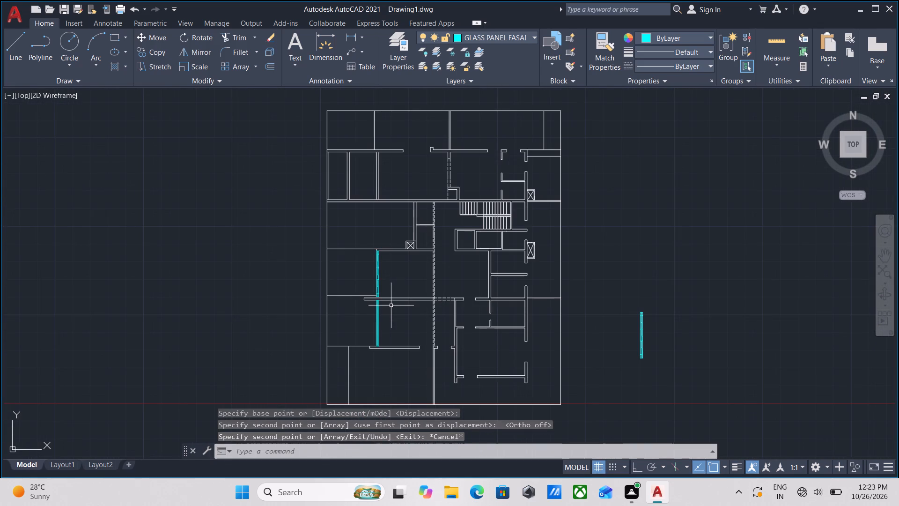
middle_drag(393, 253, 392, 263)
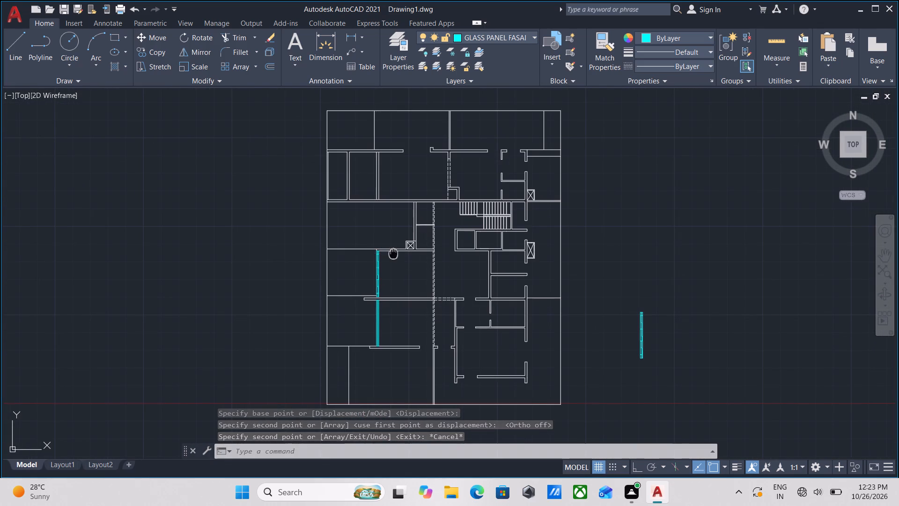
middle_drag(392, 263, 370, 444)
scroll(350, 391, up, 2)
scroll(368, 348, down, 4)
middle_drag(368, 348, 383, 251)
scroll(383, 351, up, 3)
middle_drag(383, 309, 378, 369)
scroll(378, 373, up, 3)
click(378, 373)
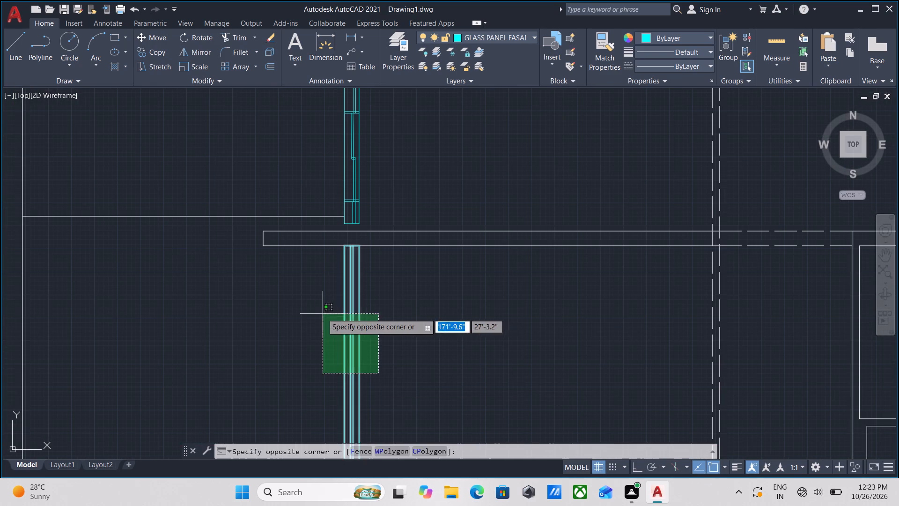
click(322, 313)
text(CO)
key(Return)
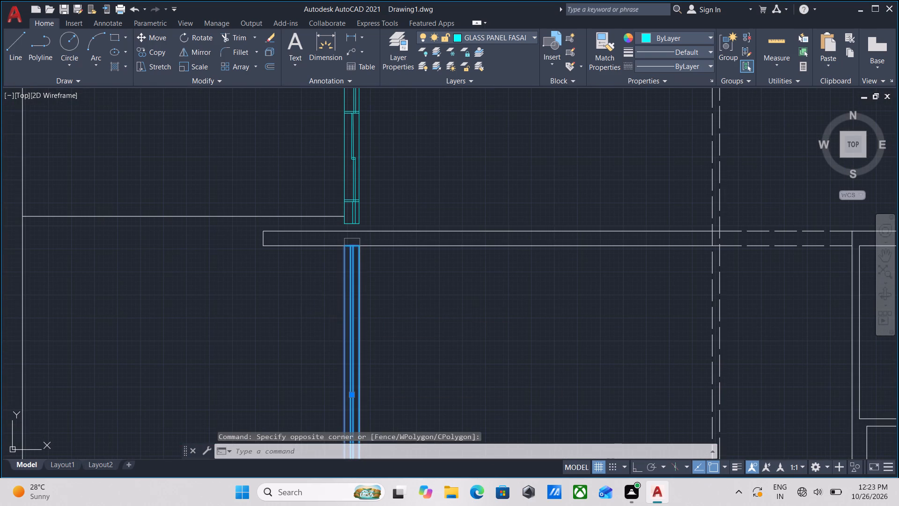
scroll(349, 238, up, 2)
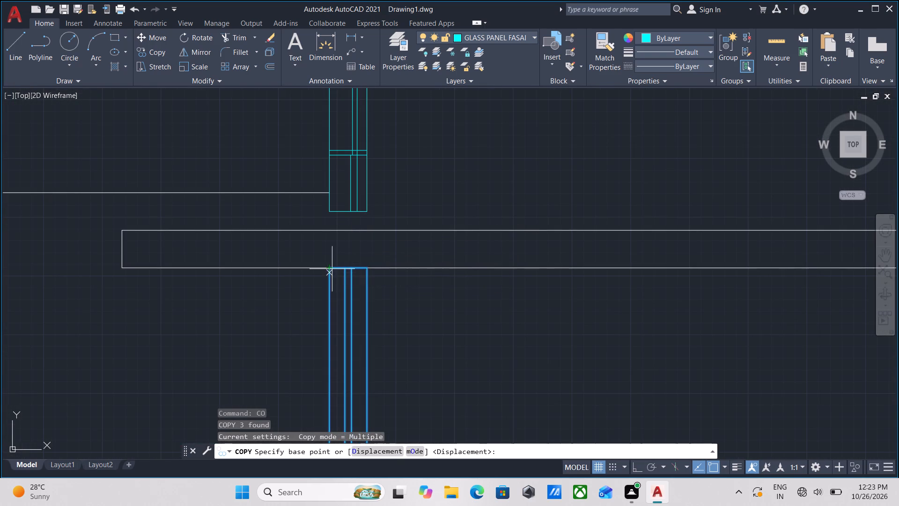
click(332, 268)
scroll(371, 158, down, 1)
middle_drag(365, 176, 360, 225)
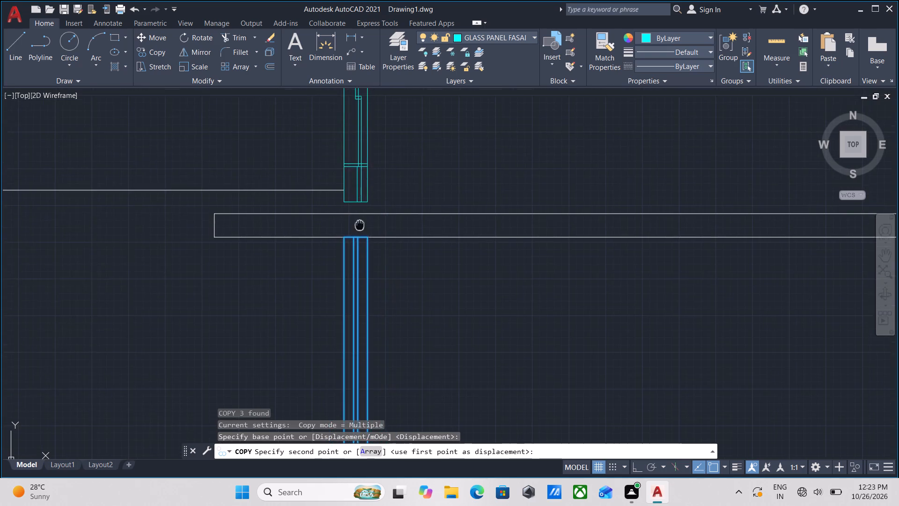
scroll(377, 144, down, 4)
middle_drag(377, 144, 311, 438)
scroll(296, 276, up, 3)
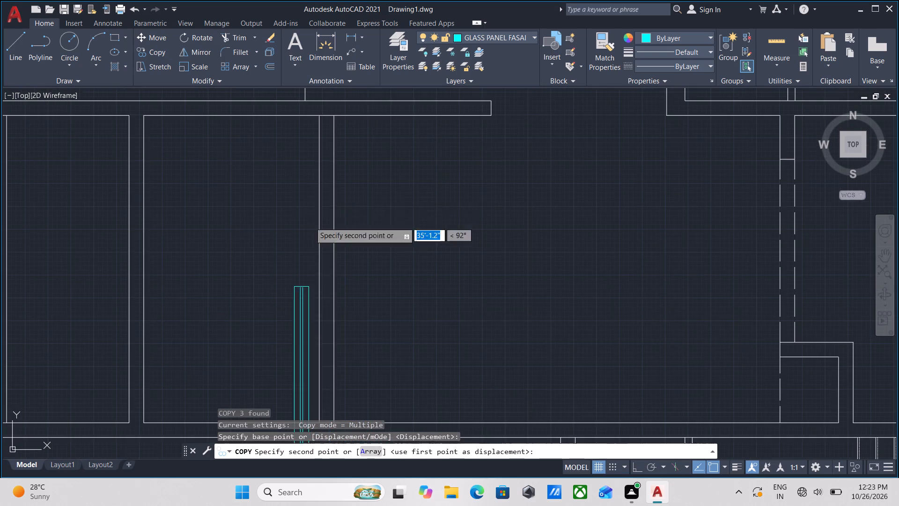
middle_drag(325, 188, 318, 273)
scroll(315, 207, up, 1)
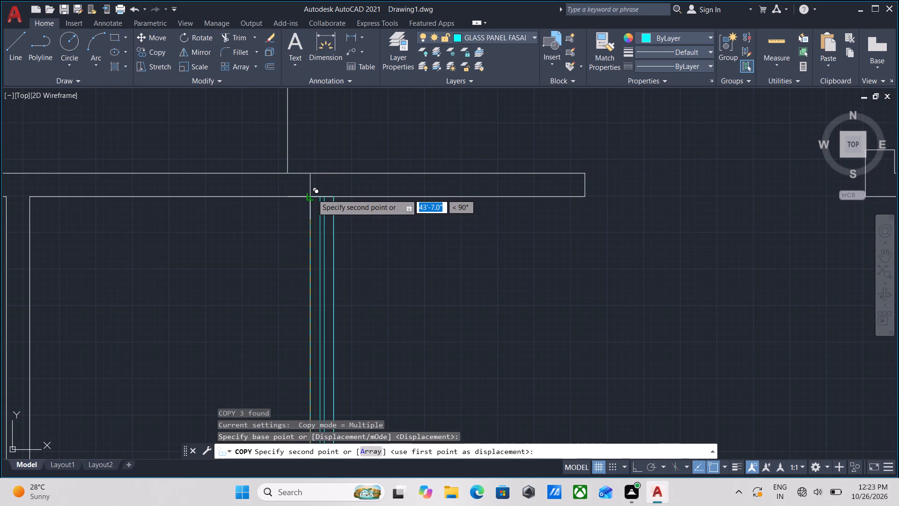
click(312, 194)
key(Escape)
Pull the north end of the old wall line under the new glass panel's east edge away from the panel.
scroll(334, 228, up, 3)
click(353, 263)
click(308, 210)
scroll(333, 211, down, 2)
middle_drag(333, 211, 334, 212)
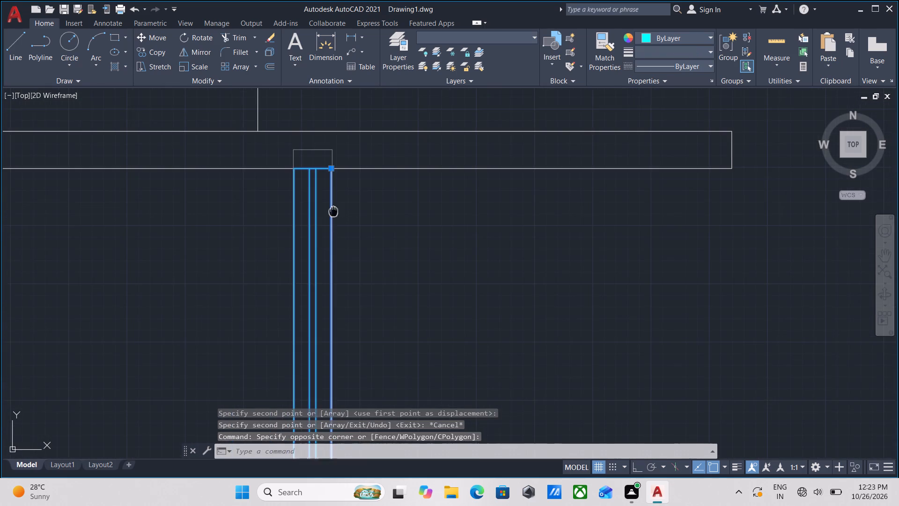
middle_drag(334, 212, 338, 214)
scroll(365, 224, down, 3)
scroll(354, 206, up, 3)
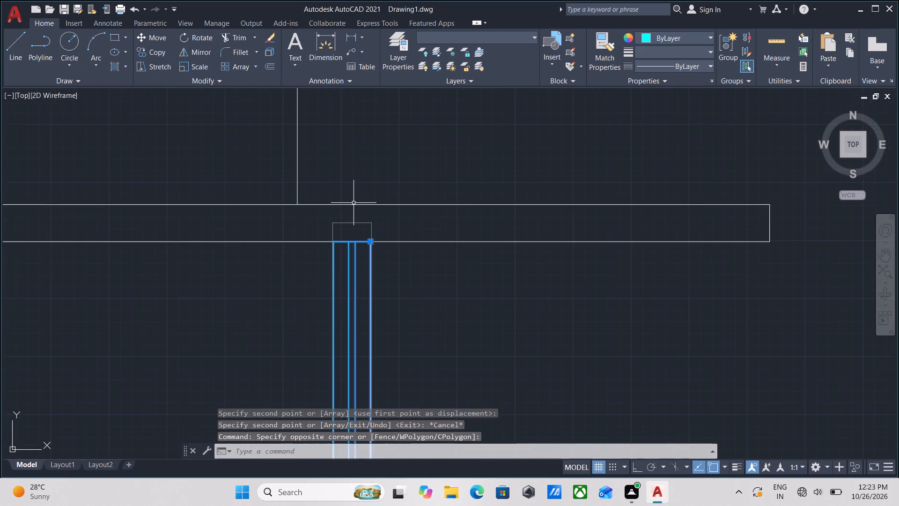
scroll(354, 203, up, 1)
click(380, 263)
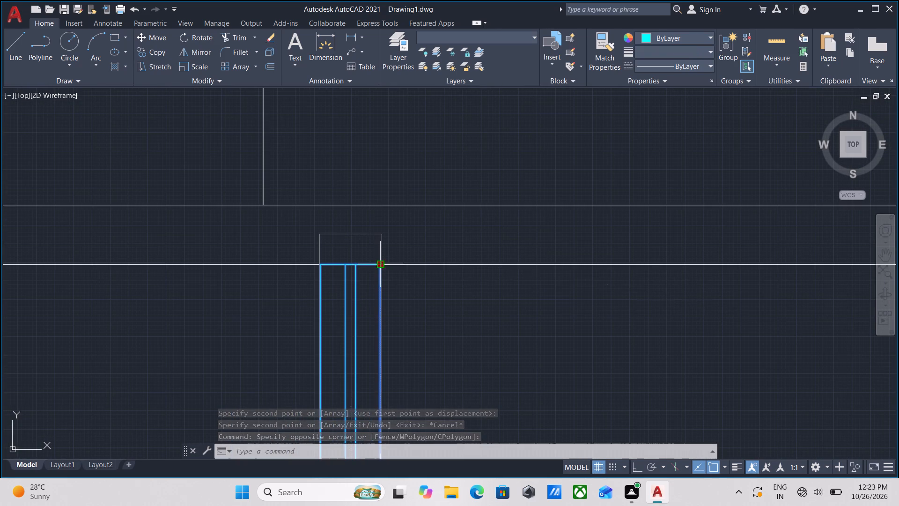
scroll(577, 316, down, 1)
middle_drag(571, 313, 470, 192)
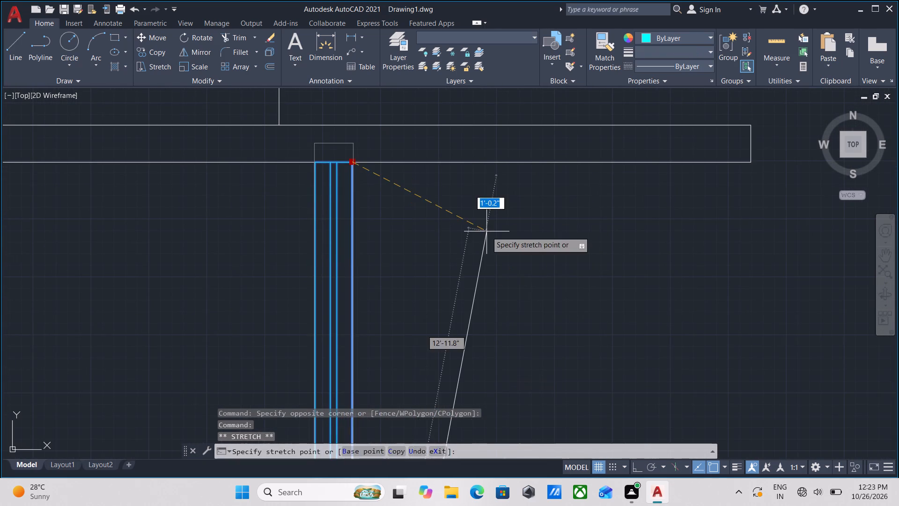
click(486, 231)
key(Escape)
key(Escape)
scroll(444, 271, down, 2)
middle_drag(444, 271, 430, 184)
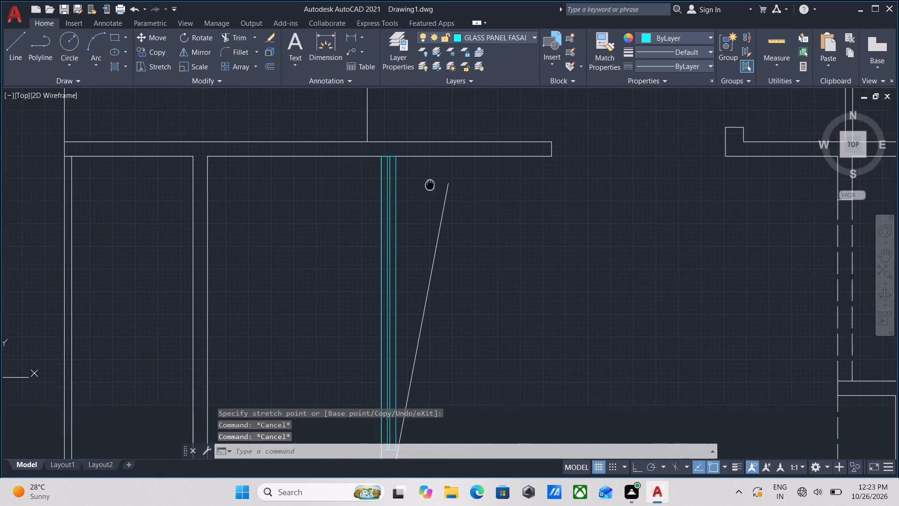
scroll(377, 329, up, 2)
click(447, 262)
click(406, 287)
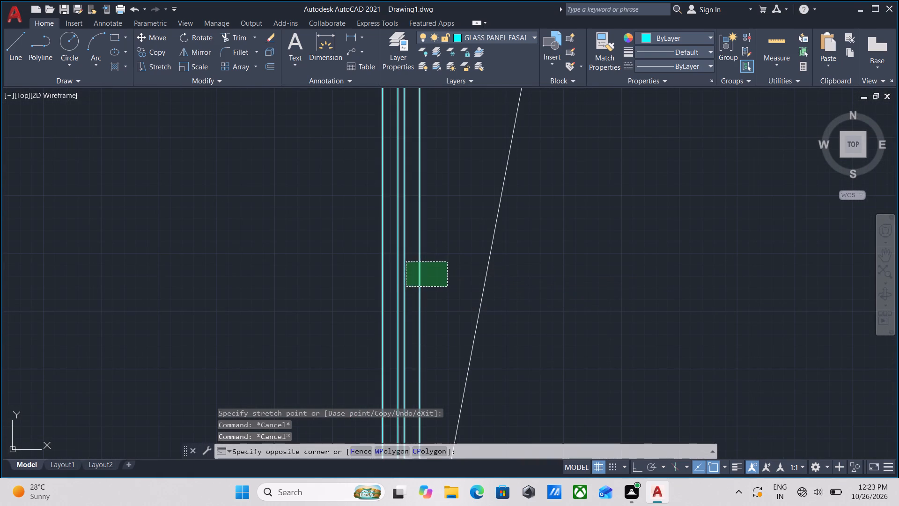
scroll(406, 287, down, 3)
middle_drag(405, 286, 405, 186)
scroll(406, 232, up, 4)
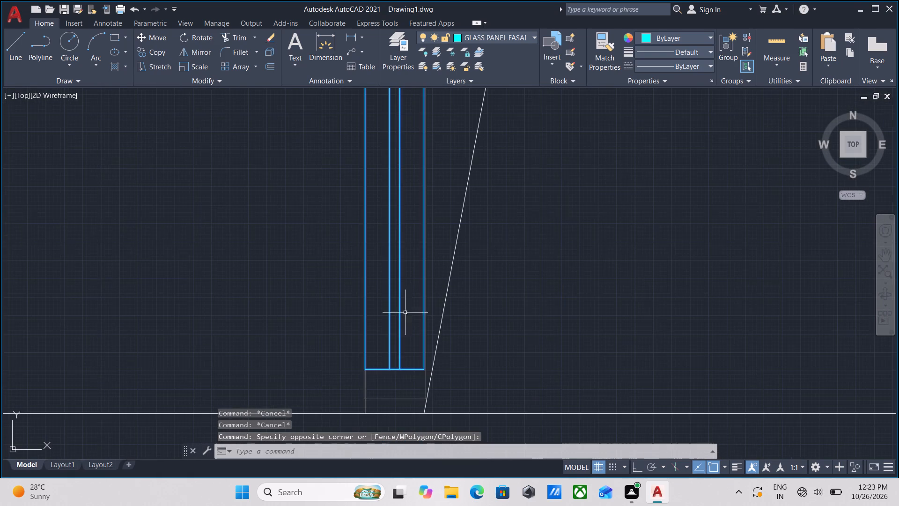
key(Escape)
Erase the slanted wall line east of the new glass panel and the old vertical wall line beneath the panel's west edge.
click(465, 306)
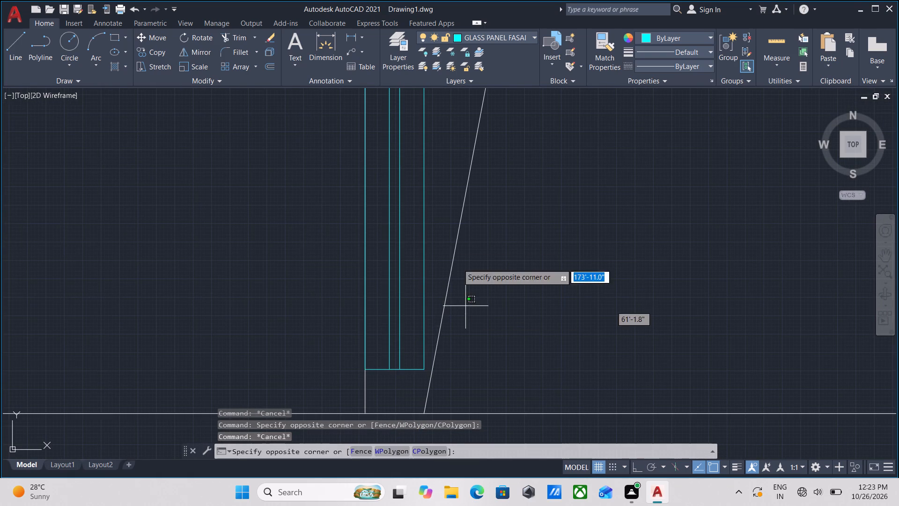
click(446, 234)
right_click(446, 234)
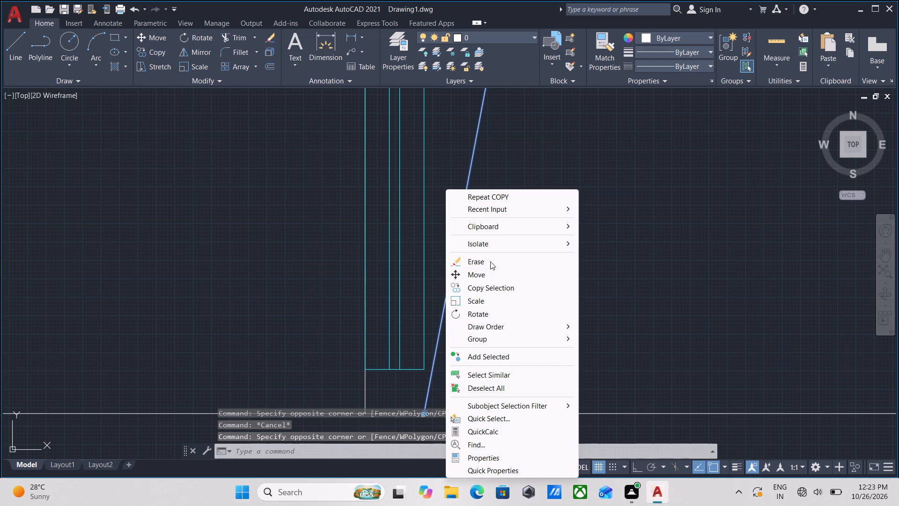
click(490, 261)
middle_drag(378, 410, 386, 342)
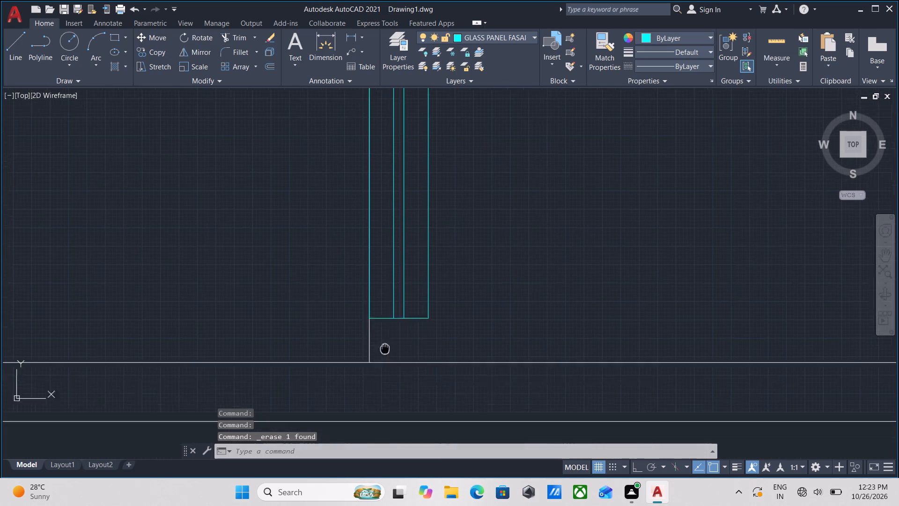
scroll(386, 342, up, 1)
click(386, 342)
click(334, 315)
right_click(334, 315)
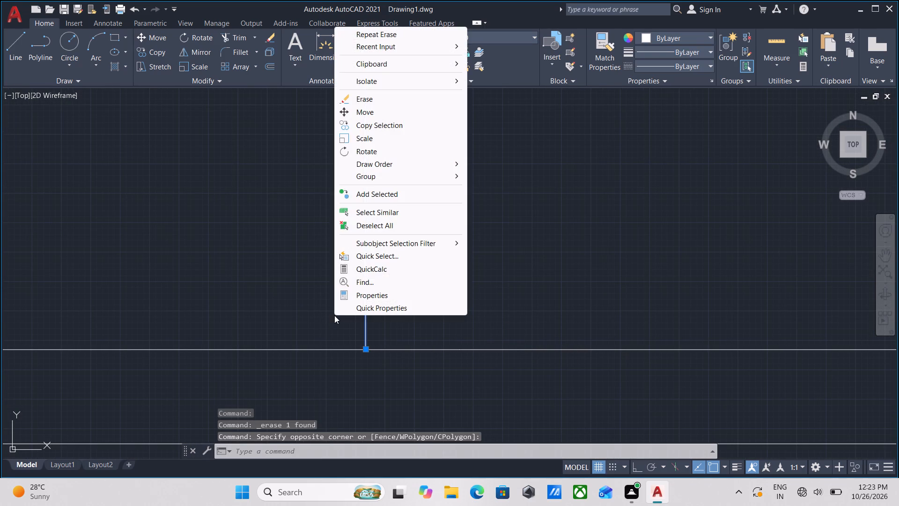
click(384, 97)
Ungroup the glass panel copy in the plan's northwest part.
click(494, 298)
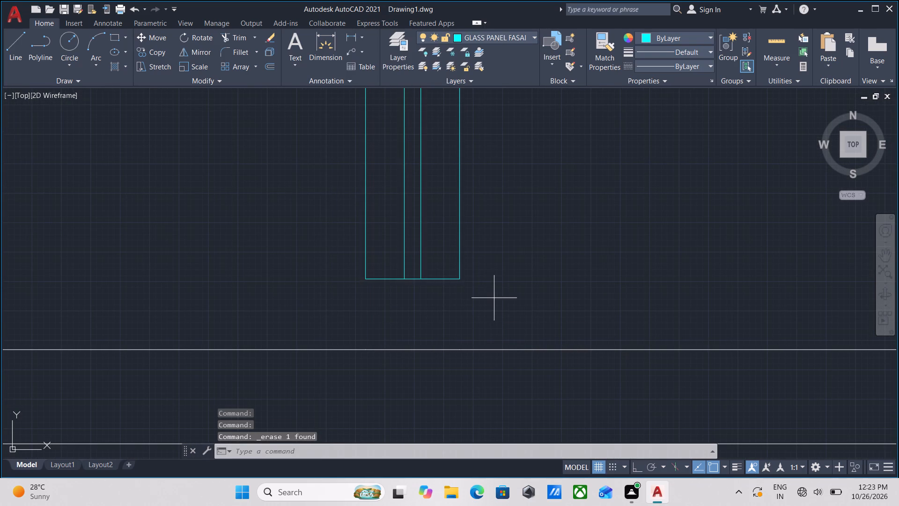
click(425, 238)
text(UNG)
key(Return)
Stretch the south end of the ungrouped glass panel straight down to the horizontal wall below it, with Ortho on.
click(488, 298)
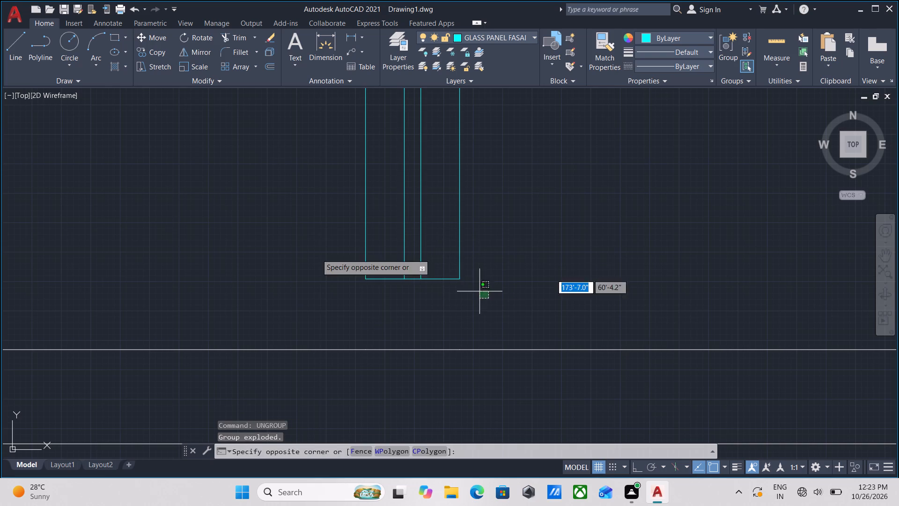
click(300, 250)
scroll(395, 275, up, 2)
scroll(395, 275, down, 6)
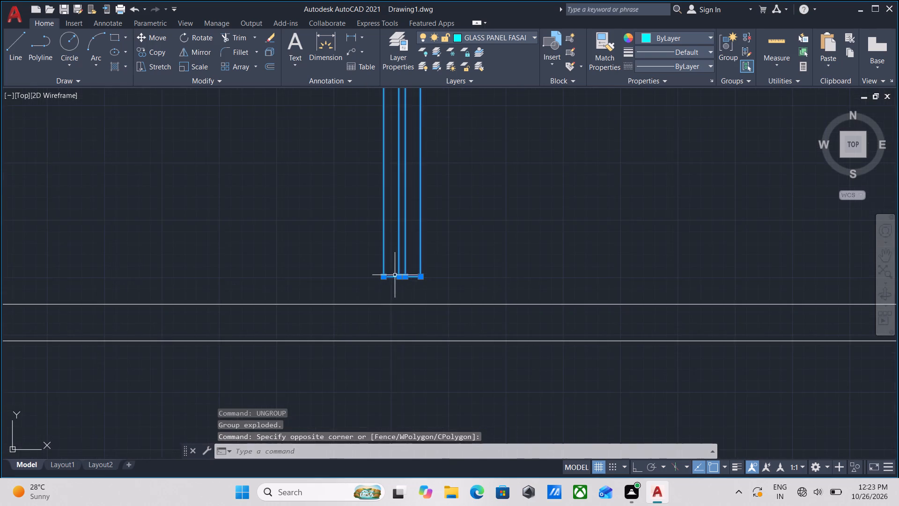
scroll(416, 259, down, 2)
middle_drag(416, 259, 430, 407)
middle_drag(447, 365, 451, 303)
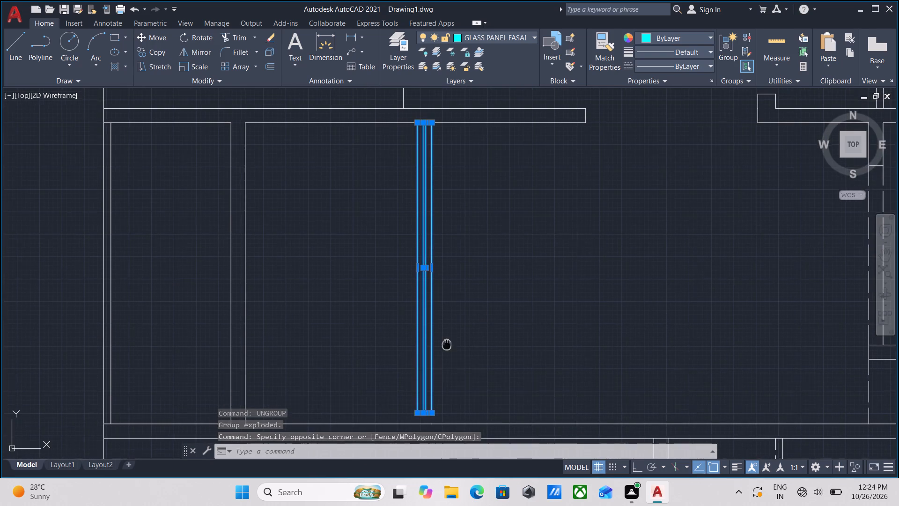
middle_drag(451, 303, 452, 289)
scroll(439, 351, up, 3)
text(STRE)
key(Return)
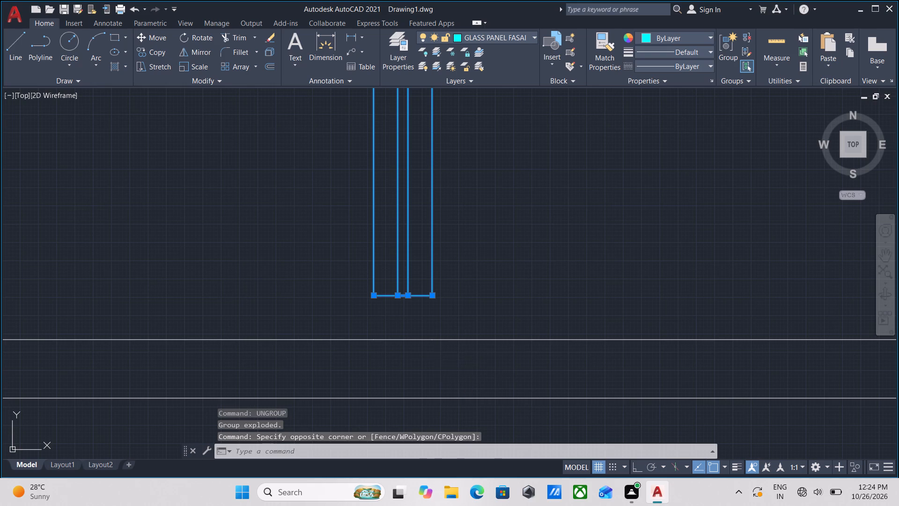
scroll(383, 316, up, 1)
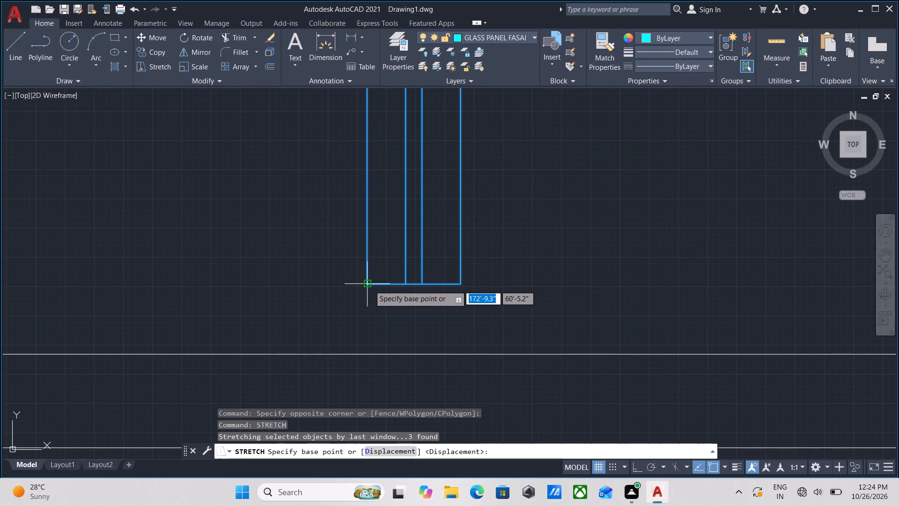
click(368, 286)
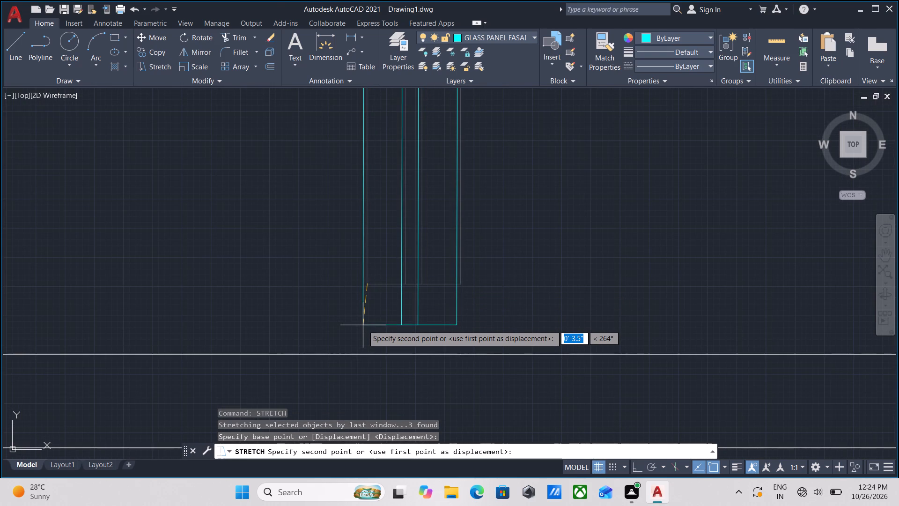
key(F8)
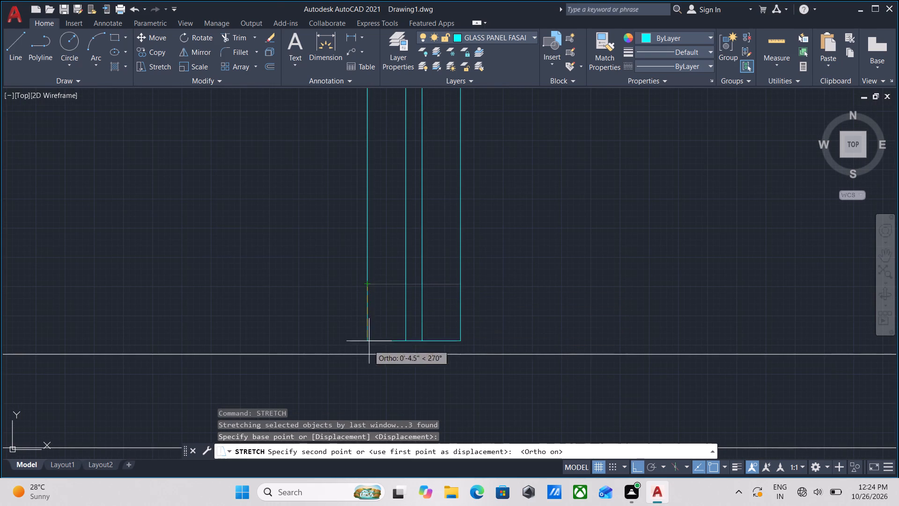
click(368, 357)
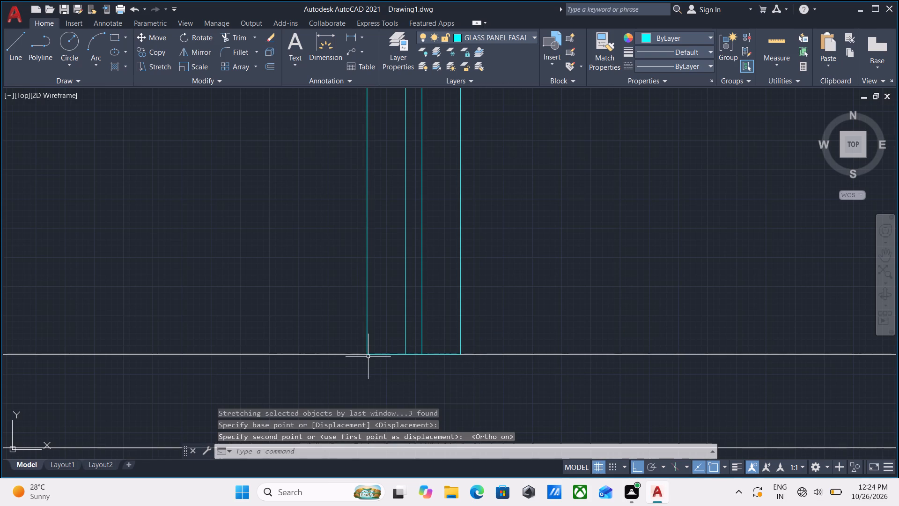
key(Escape)
Examine the stretched glass panel and the facade panels placed along the west side of the whole plan.
scroll(368, 357, down, 4)
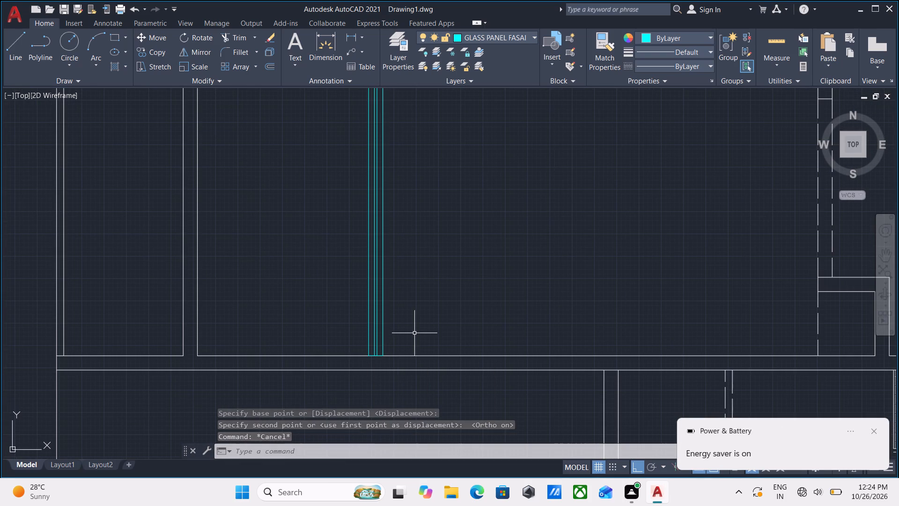
scroll(448, 294, up, 1)
scroll(452, 287, down, 2)
middle_drag(452, 287, 441, 393)
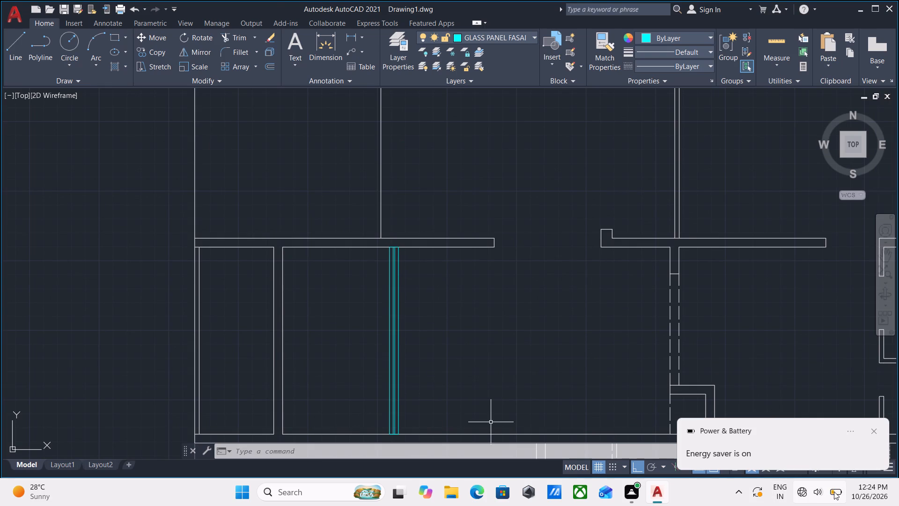
click(881, 431)
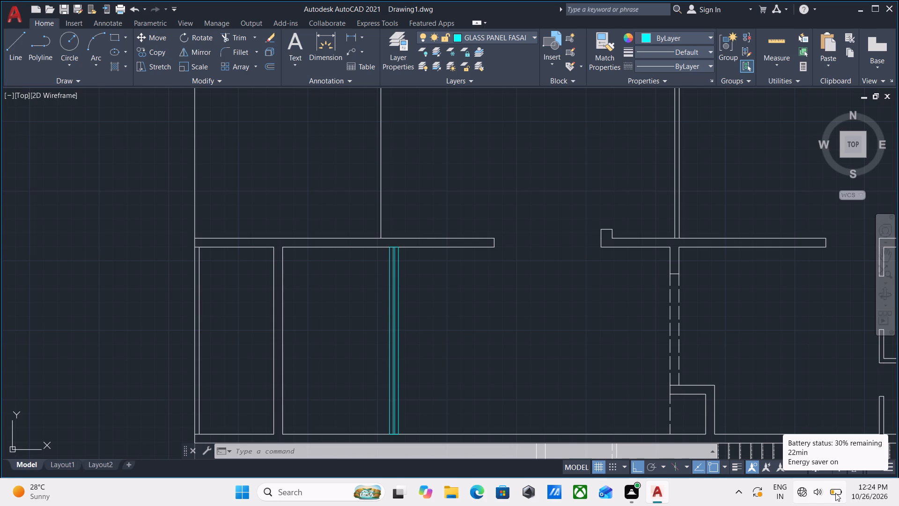
scroll(258, 198, down, 4)
scroll(297, 253, up, 3)
scroll(275, 301, down, 1)
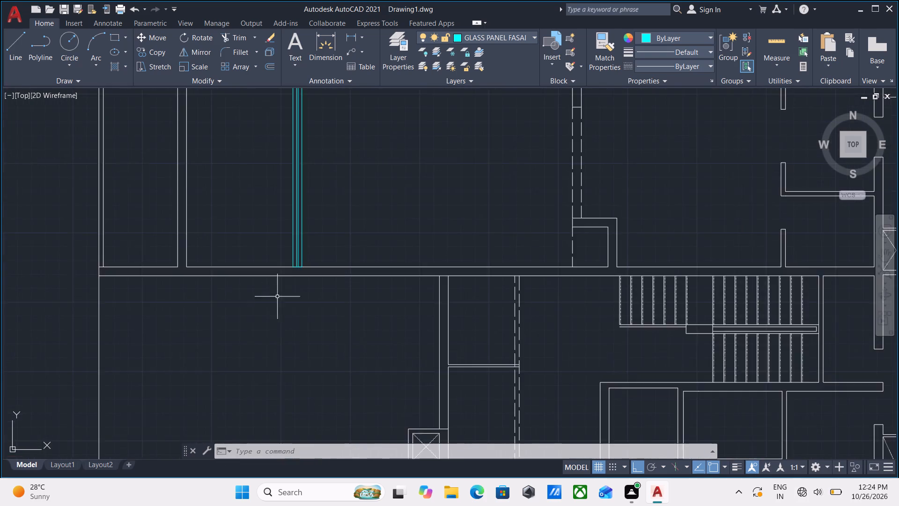
scroll(275, 301, down, 1)
middle_drag(275, 301, 294, 209)
scroll(275, 301, down, 1)
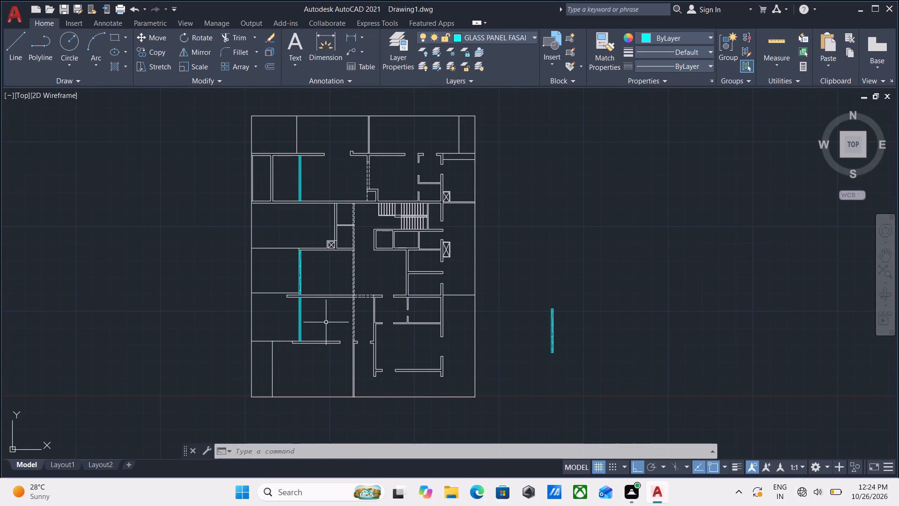
scroll(356, 297, down, 1)
middle_drag(356, 297, 339, 335)
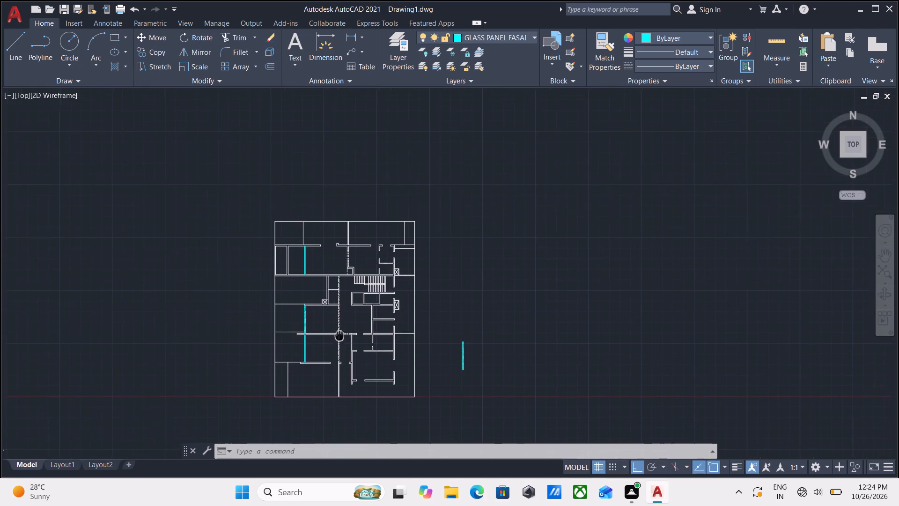
Extend the southern line of the thin partition north of the crossed shaft westward to the adjoining wall's outer line.
scroll(324, 272, up, 3)
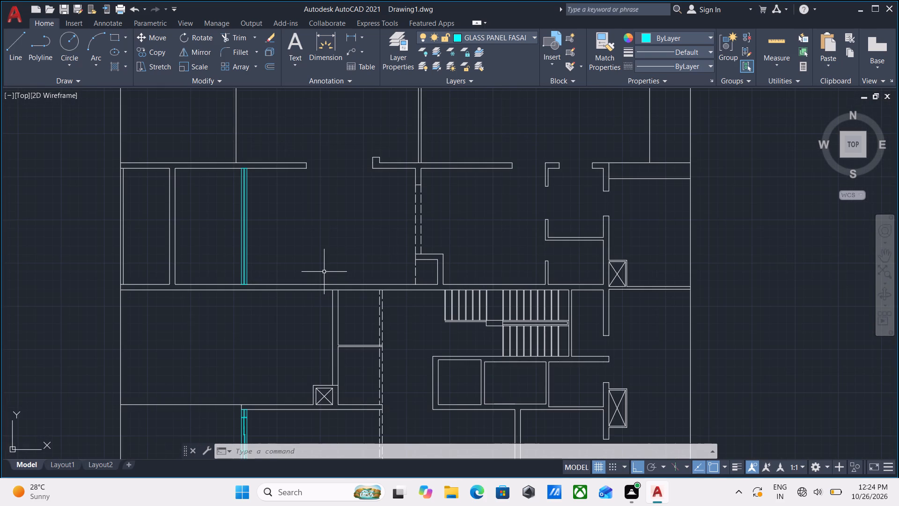
scroll(375, 332, up, 2)
scroll(342, 262, down, 2)
middle_drag(344, 261, 344, 263)
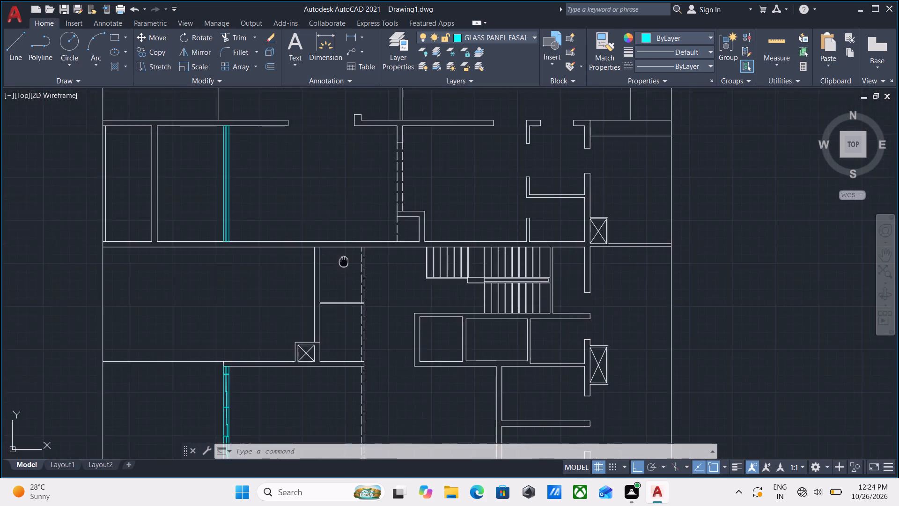
middle_drag(344, 263, 333, 310)
scroll(283, 282, down, 1)
scroll(308, 348, up, 1)
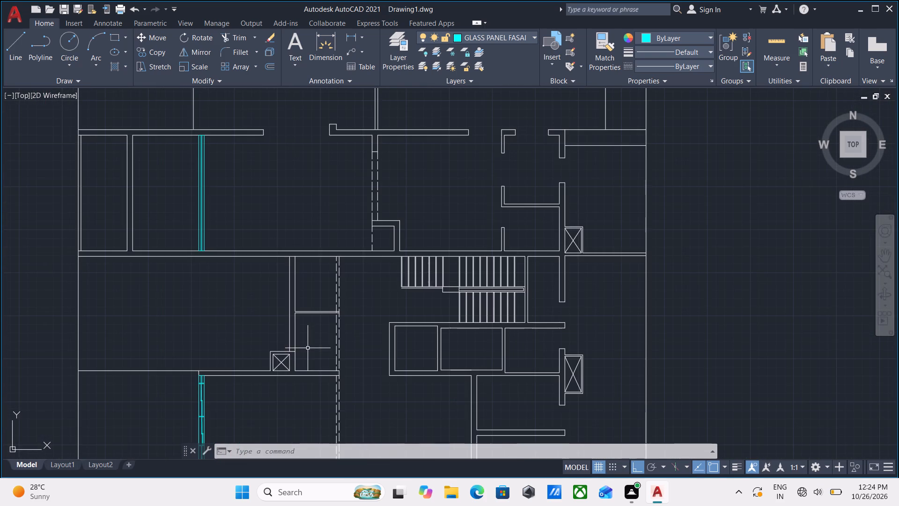
scroll(299, 358, up, 3)
scroll(304, 235, down, 1)
middle_drag(304, 235, 300, 260)
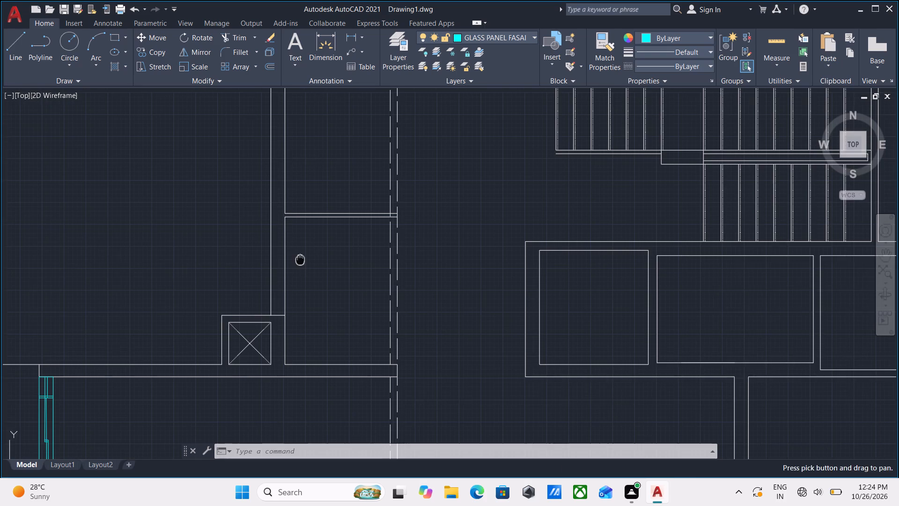
text(EX)
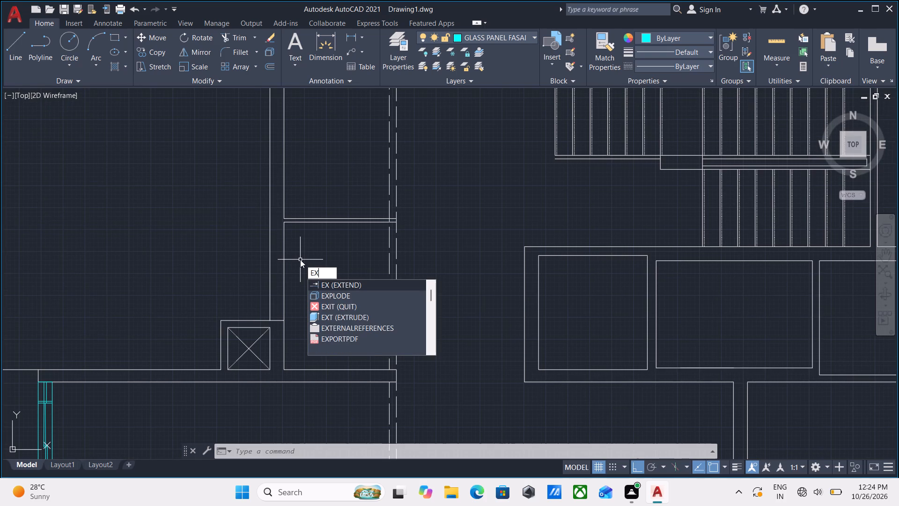
key(Return)
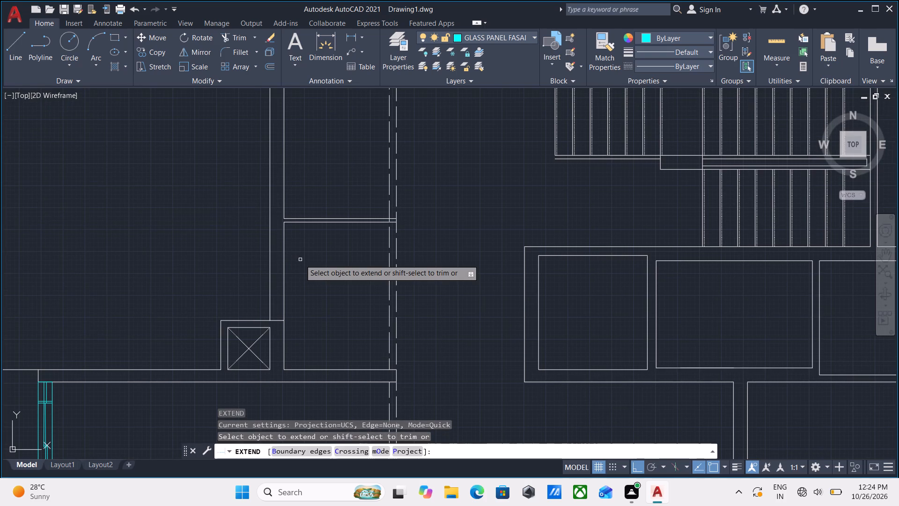
click(293, 222)
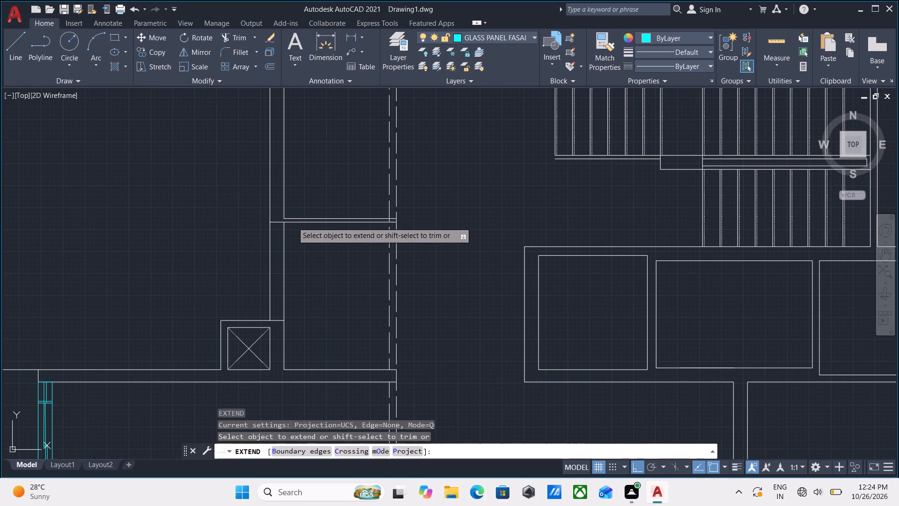
key(Escape)
Trim away both vertical wall lines between the thin partition and the crossed shaft south of it.
scroll(285, 293, up, 2)
text(TR)
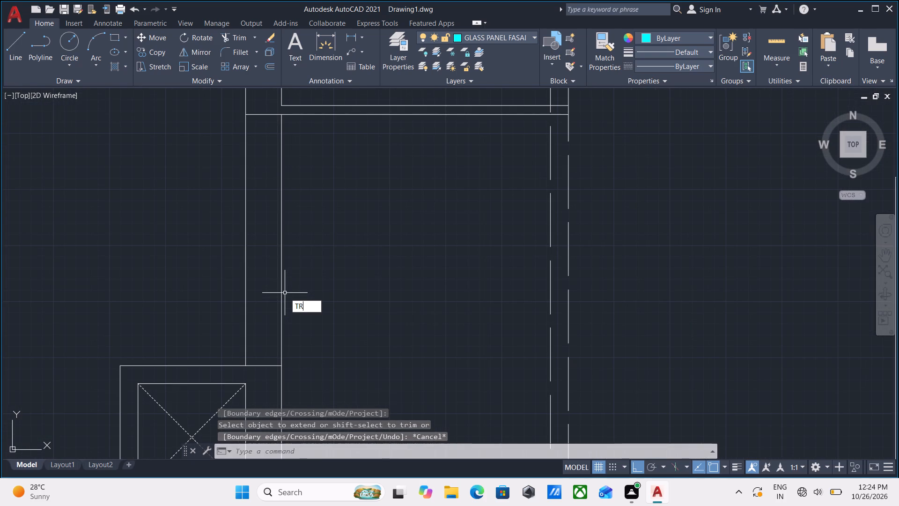
key(Return)
click(297, 251)
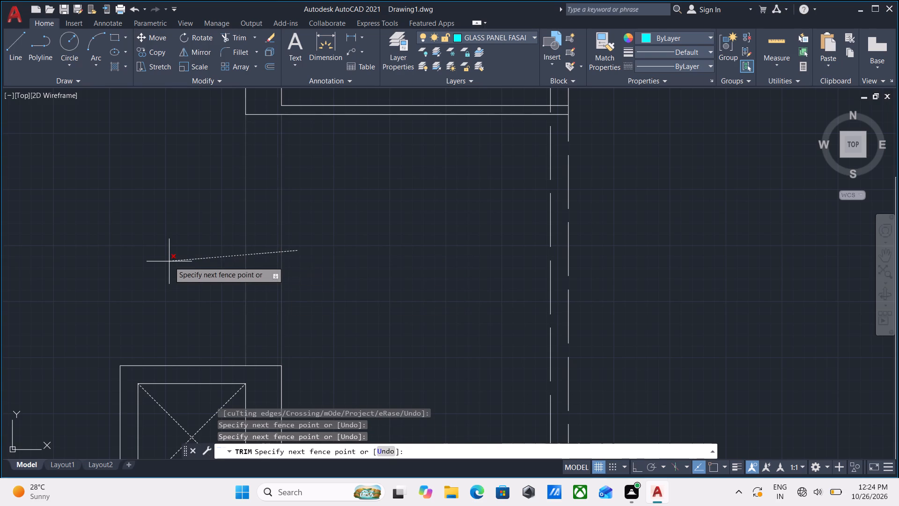
click(169, 261)
key(Escape)
Group the stretched glass panel's three objects in the room north of the long horizontal wall.
scroll(169, 261, down, 4)
middle_drag(169, 261, 364, 272)
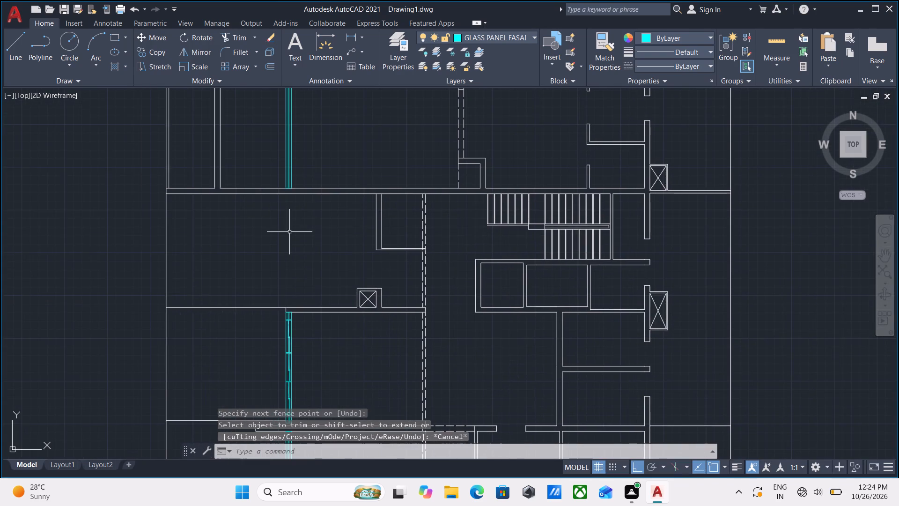
scroll(288, 202, down, 1)
middle_drag(288, 202, 295, 292)
scroll(295, 266, up, 3)
click(323, 236)
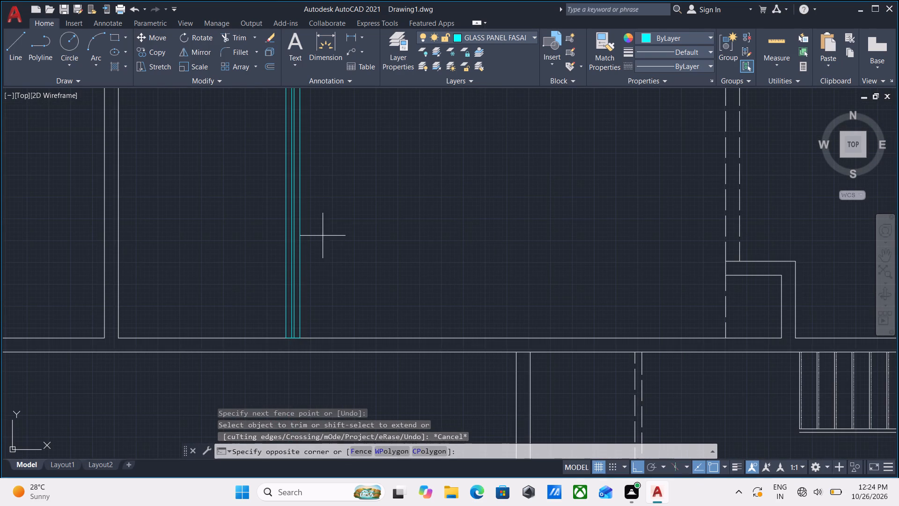
click(282, 201)
middle_drag(282, 201, 336, 311)
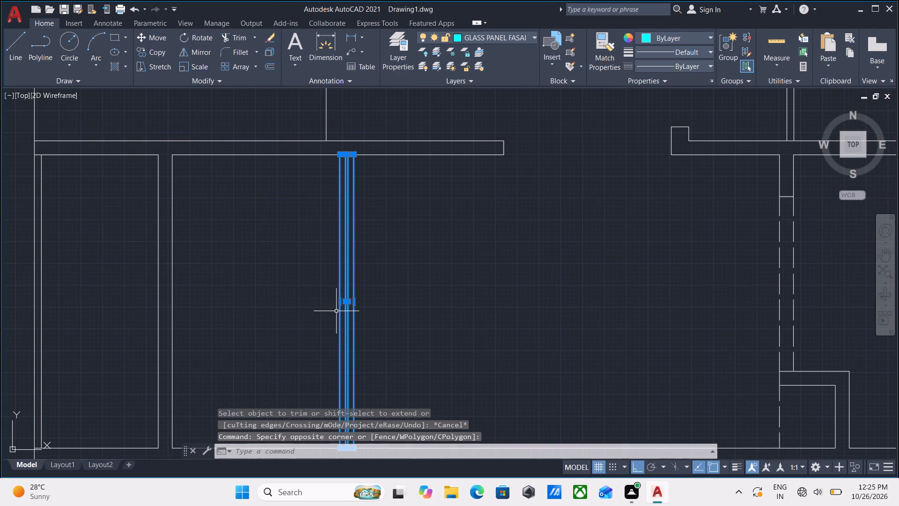
key(g)
key(Return)
Copy the grouped glass panel from its northeast corner to the empty space west of the plan, with Ortho off.
click(388, 313)
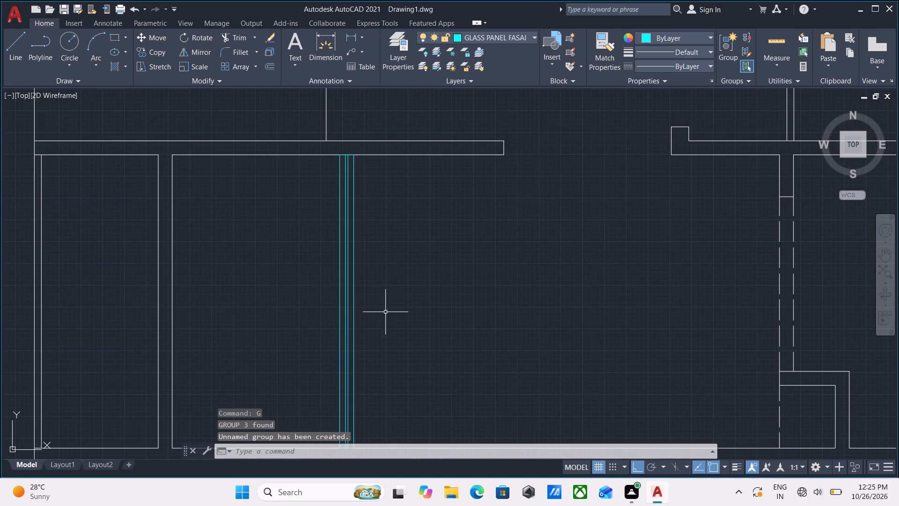
click(333, 265)
text(CO)
key(Return)
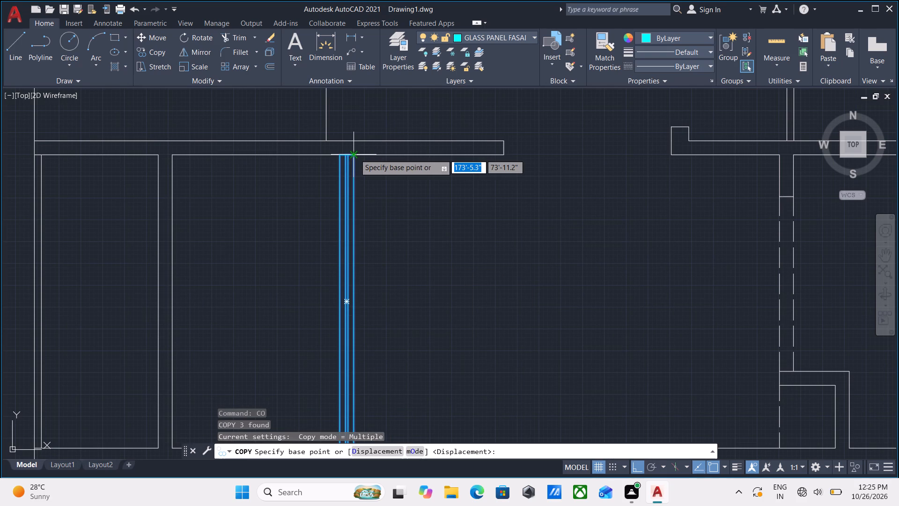
scroll(355, 154, up, 3)
click(348, 156)
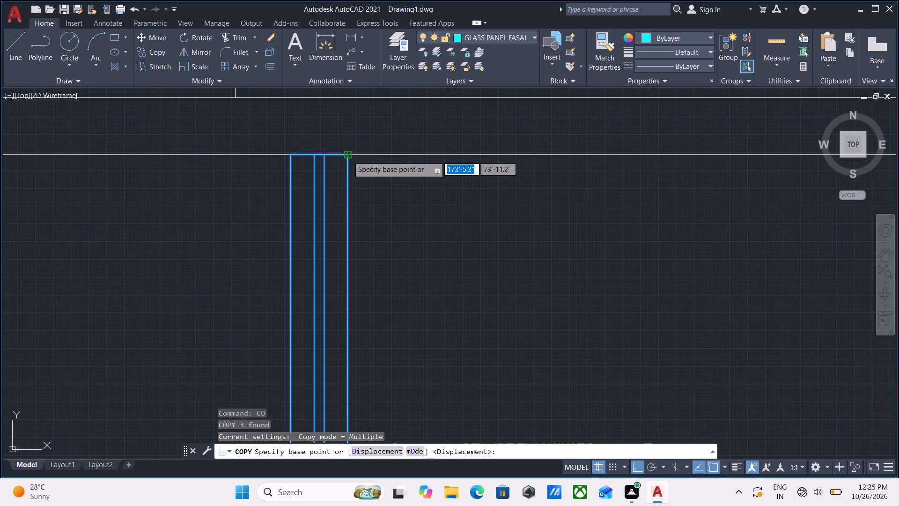
scroll(531, 247, down, 2)
middle_drag(531, 247, 374, 241)
key(F8)
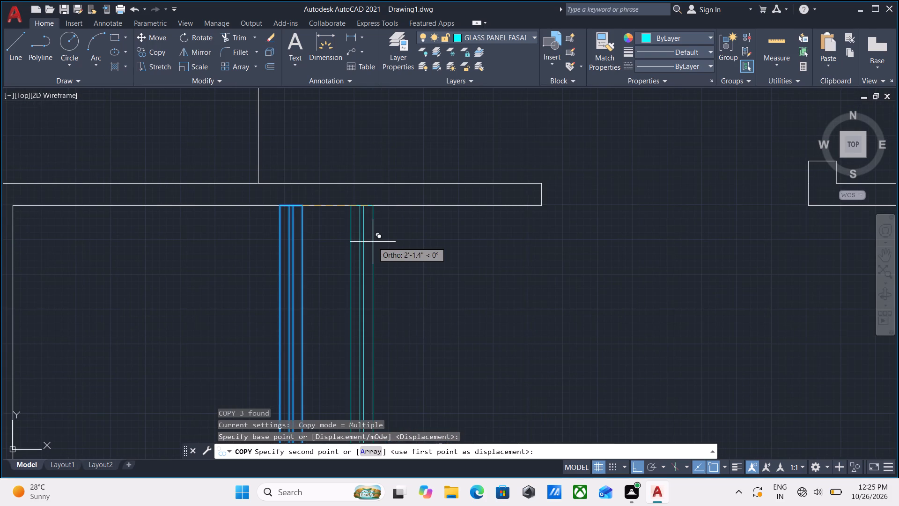
scroll(500, 225, down, 3)
middle_drag(494, 231, 257, 132)
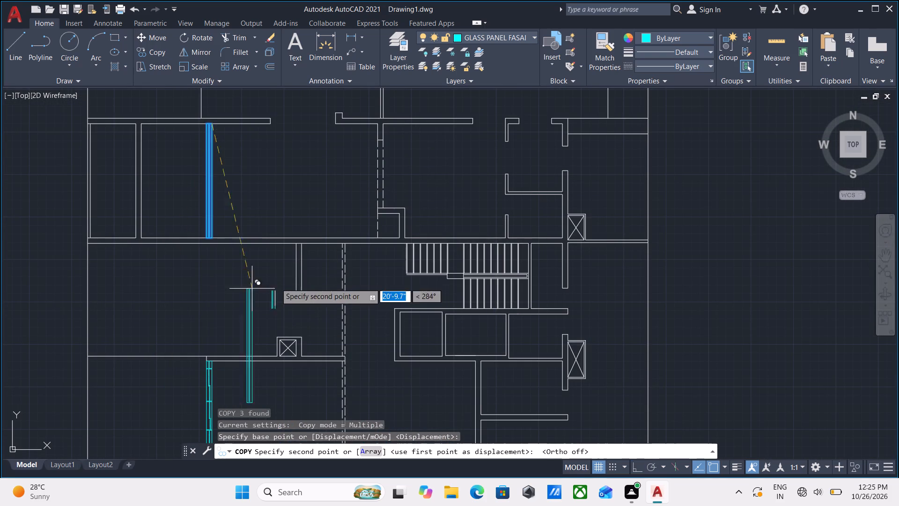
middle_drag(188, 300, 575, 300)
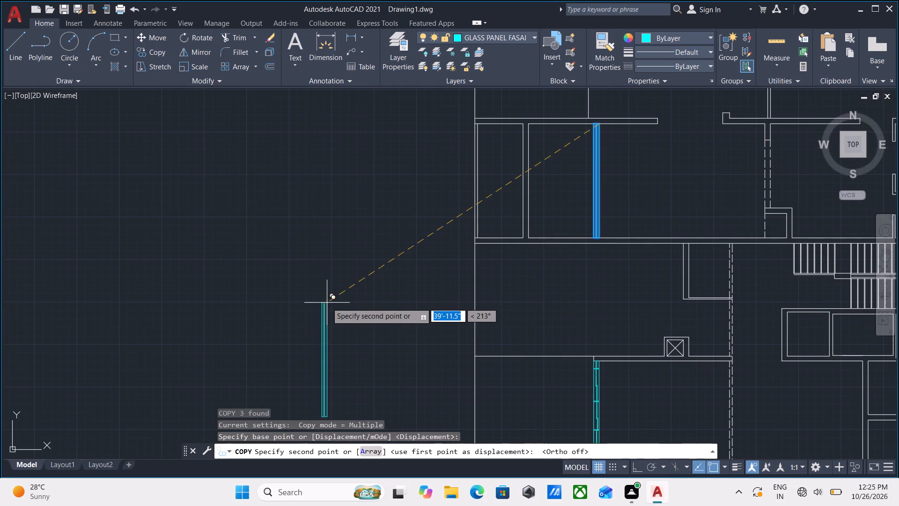
click(327, 303)
key(Escape)
Ungroup the glass panel copy standing in the empty space west of the plan.
middle_drag(342, 320, 381, 177)
click(388, 286)
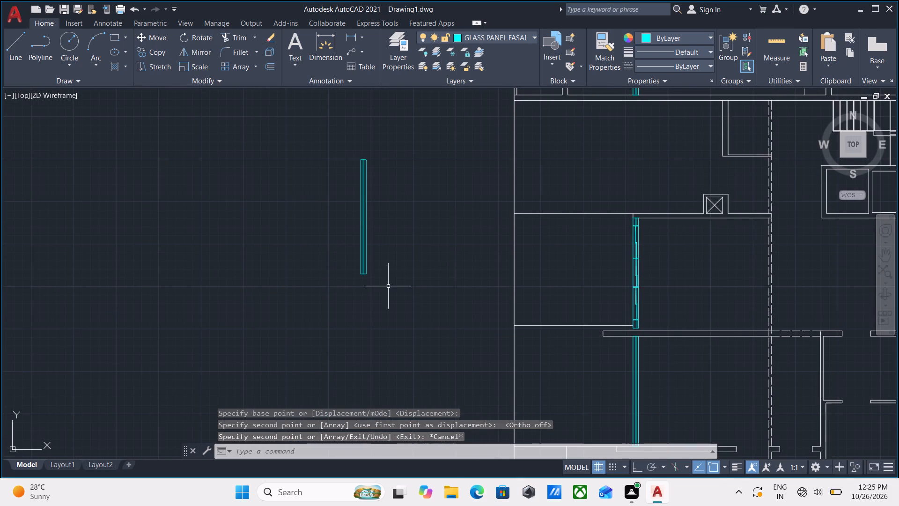
click(316, 199)
scroll(348, 235, up, 2)
middle_drag(348, 235, 351, 246)
text(UN)
key(g)
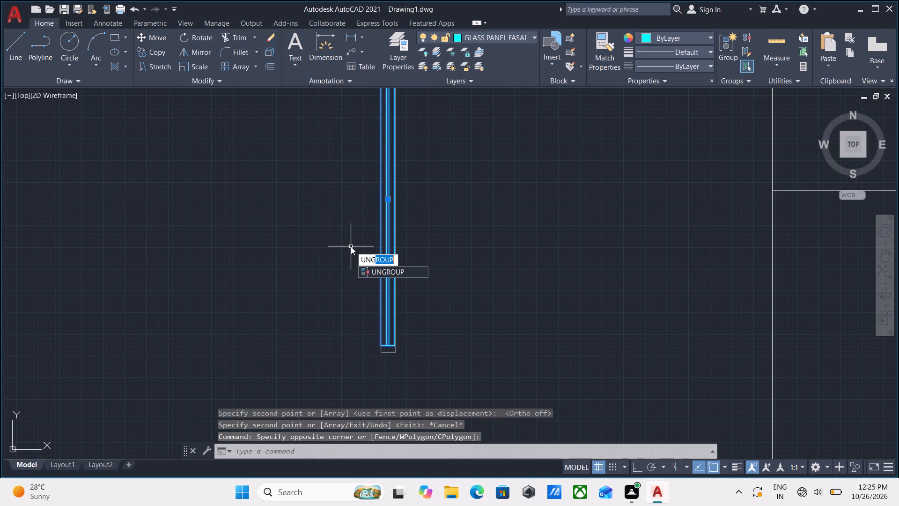
key(Return)
Measure the vertical gap between the thin partition's southern line and the crossed shaft's north edge, with Ortho on.
scroll(457, 254, down, 1)
middle_drag(457, 254, 243, 335)
scroll(441, 324, down, 2)
middle_drag(442, 324, 321, 354)
scroll(427, 305, up, 2)
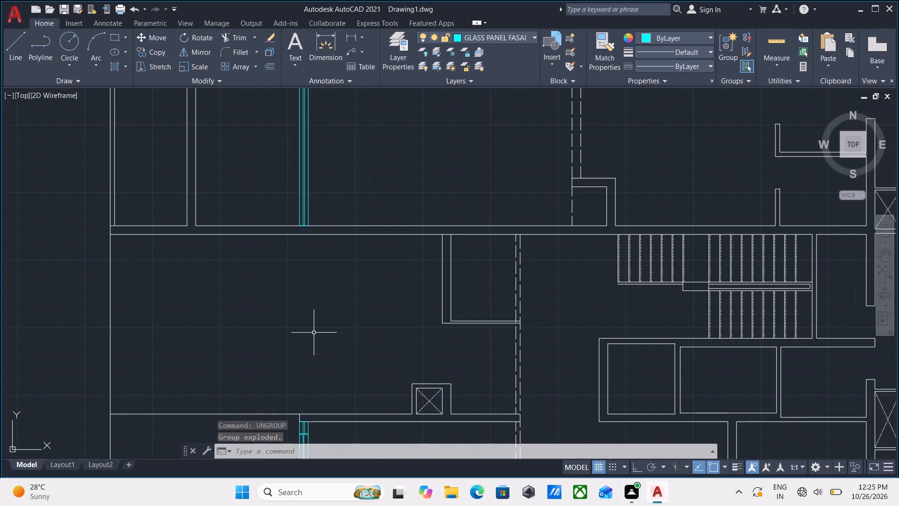
middle_drag(314, 333, 473, 296)
scroll(581, 331, up, 1)
text(DLI)
key(Return)
middle_drag(622, 304, 600, 305)
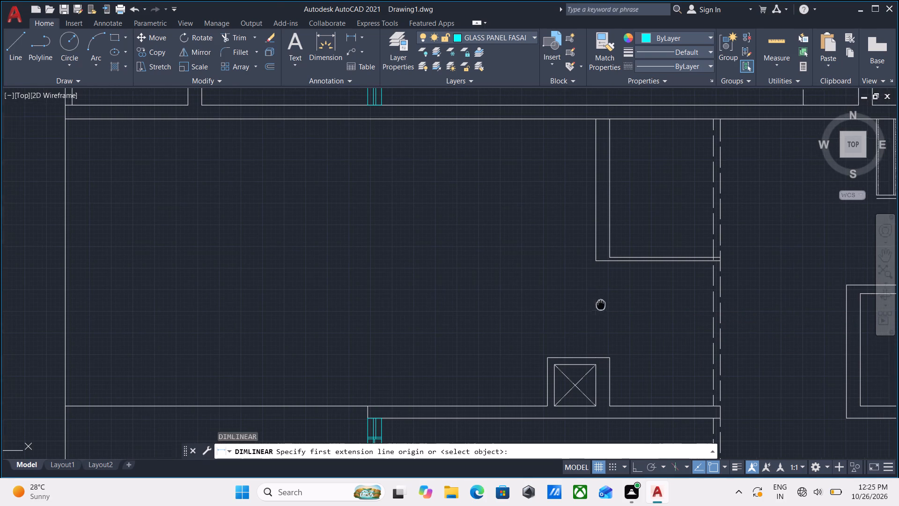
scroll(598, 260, up, 2)
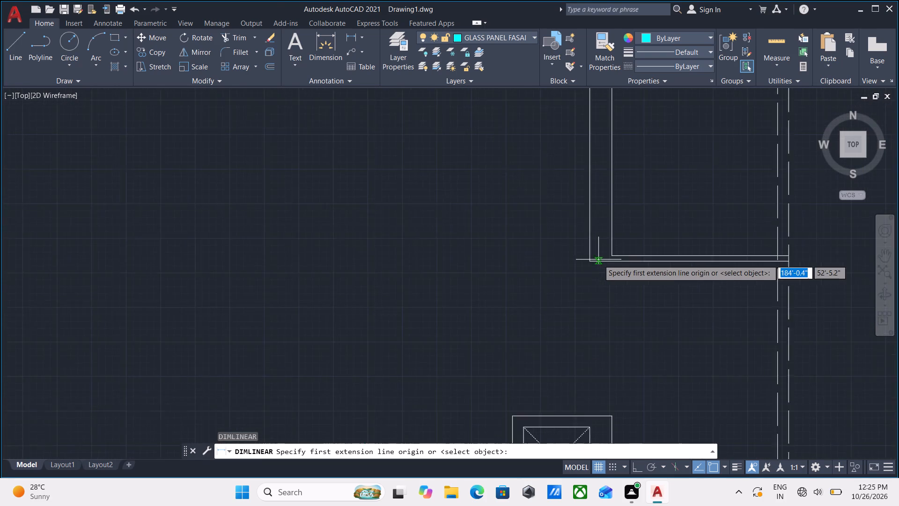
scroll(598, 260, up, 2)
click(598, 260)
scroll(604, 412, down, 1)
middle_drag(604, 412, 559, 235)
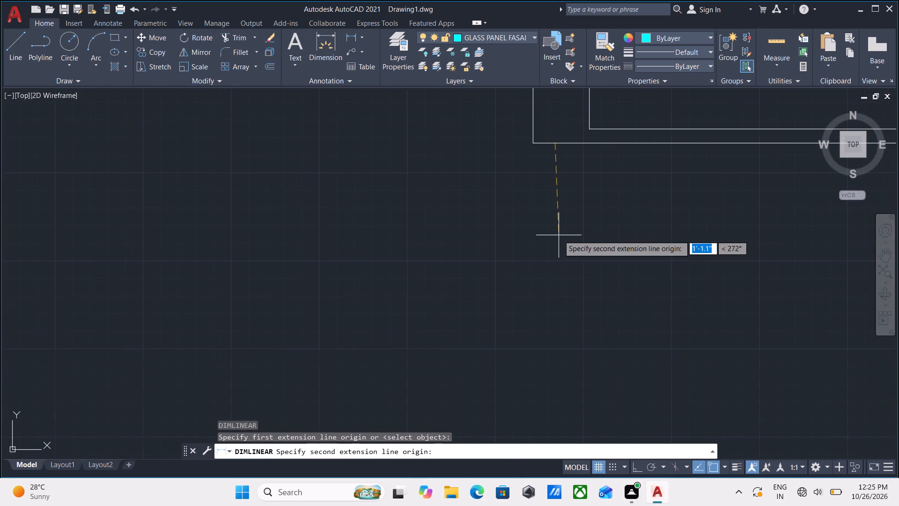
key(F8)
middle_drag(544, 320, 545, 180)
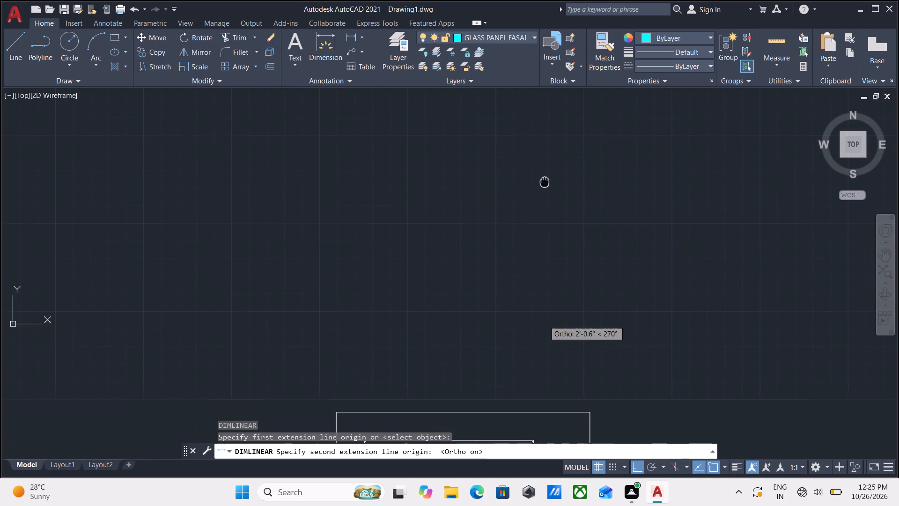
click(555, 402)
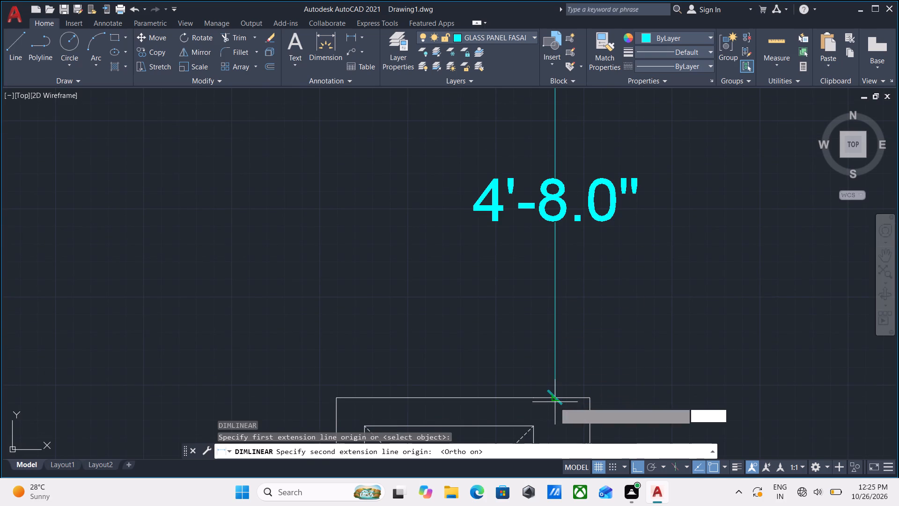
scroll(556, 324, down, 3)
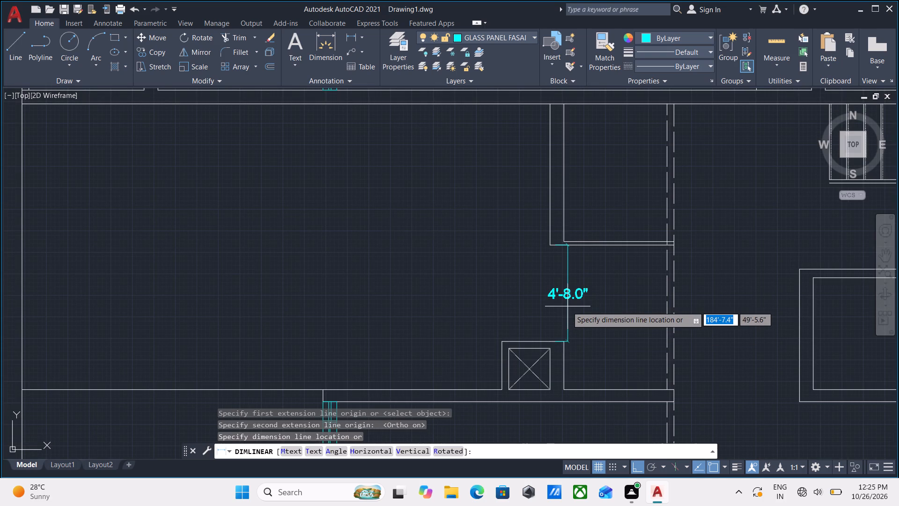
key(Escape)
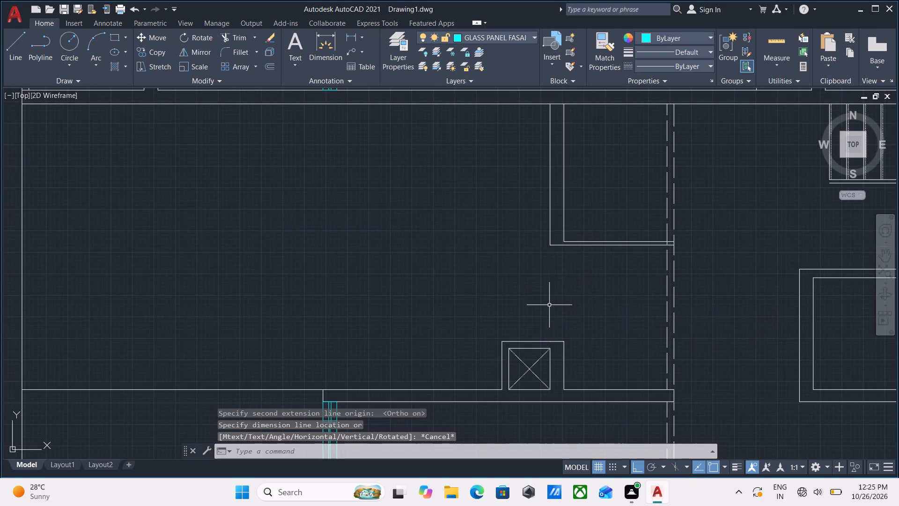
Stretch the south end of the ungrouped panel copy straight up, shortening the panel to about 1'-0".
scroll(549, 305, down, 3)
middle_drag(256, 345, 457, 331)
scroll(452, 353, up, 2)
click(505, 417)
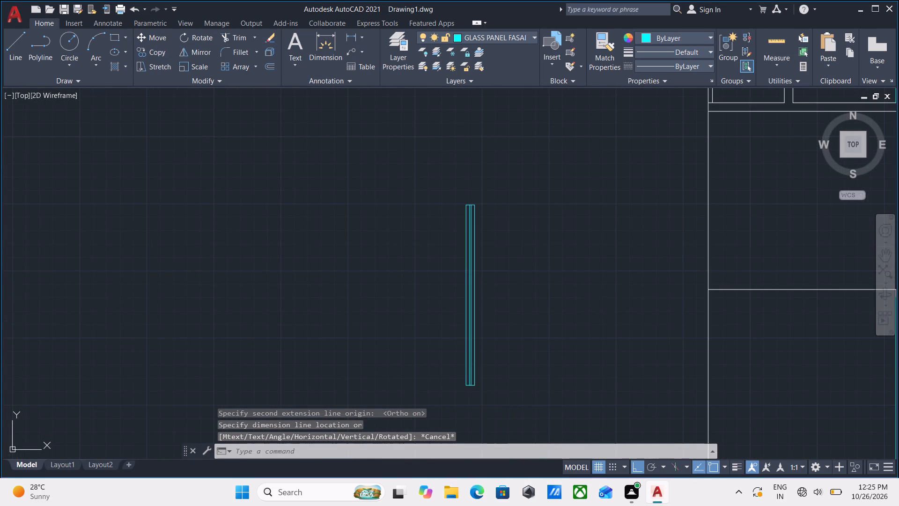
click(403, 290)
scroll(502, 338, up, 2)
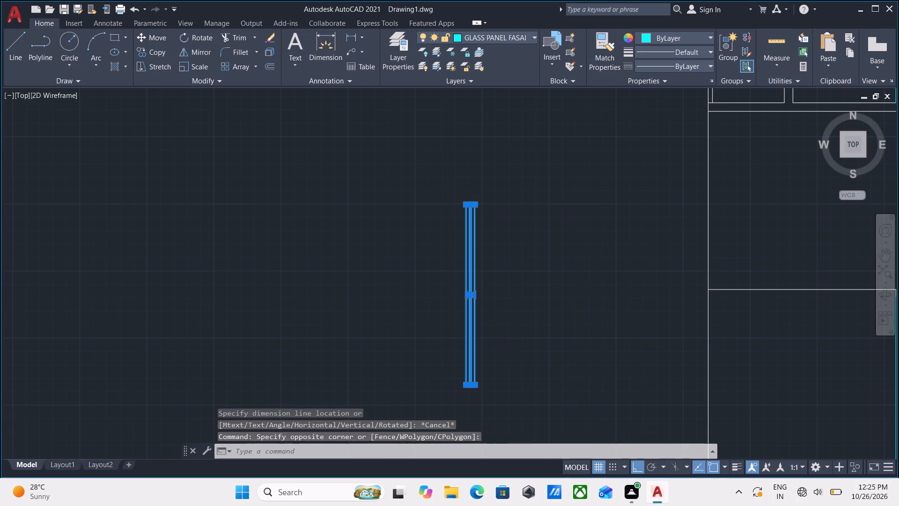
scroll(502, 338, down, 2)
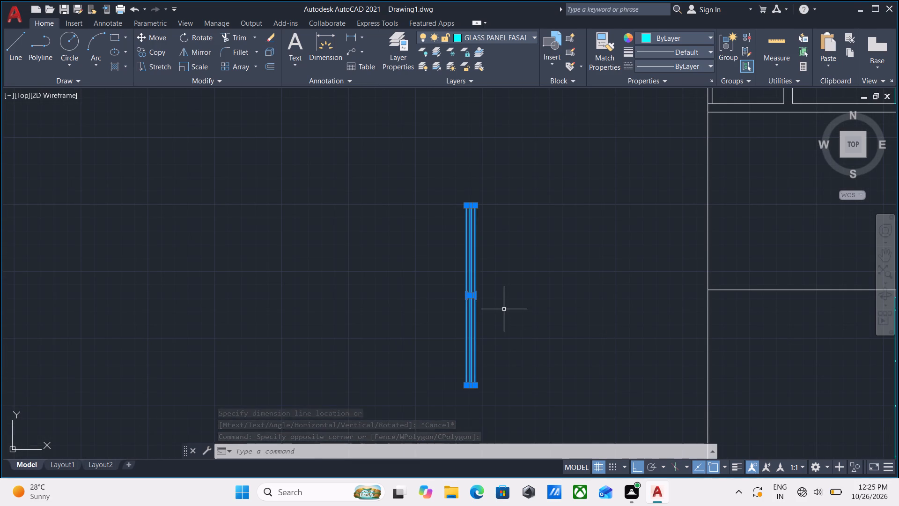
text(STRE)
key(Return)
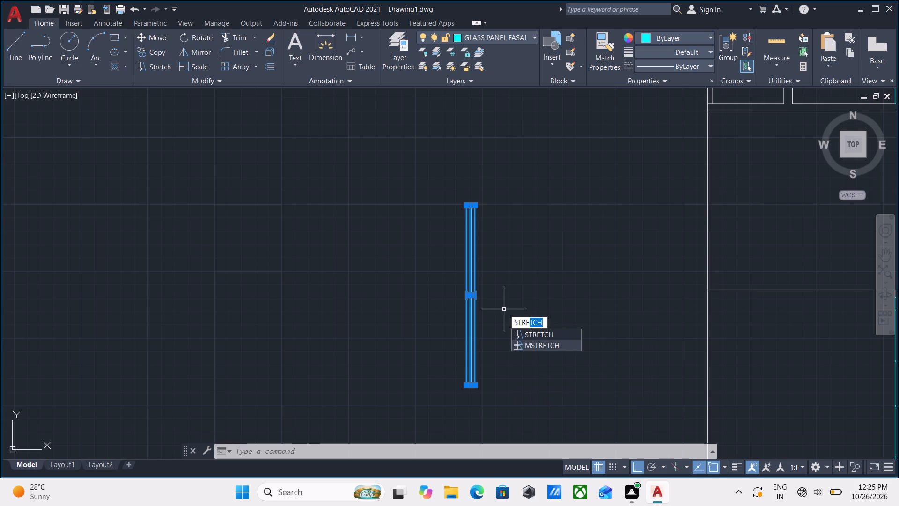
scroll(479, 377, up, 2)
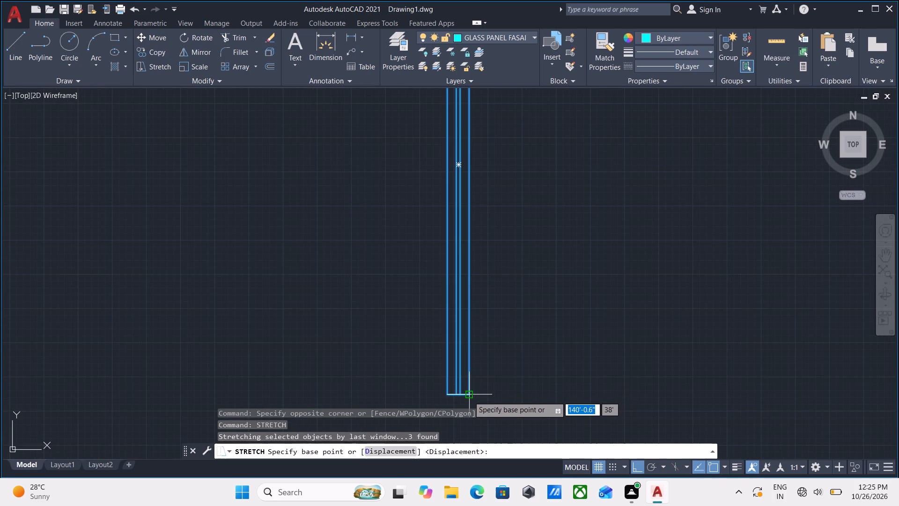
click(469, 396)
middle_drag(453, 209, 468, 438)
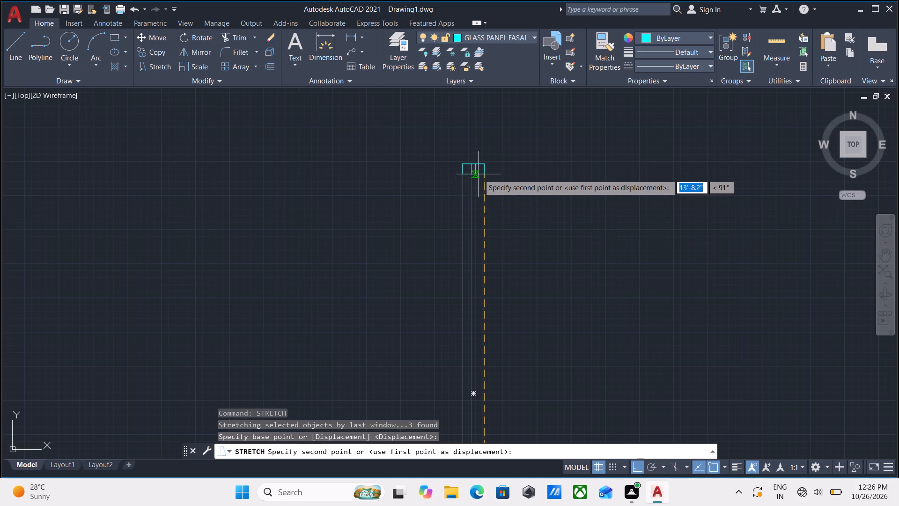
scroll(486, 179, up, 2)
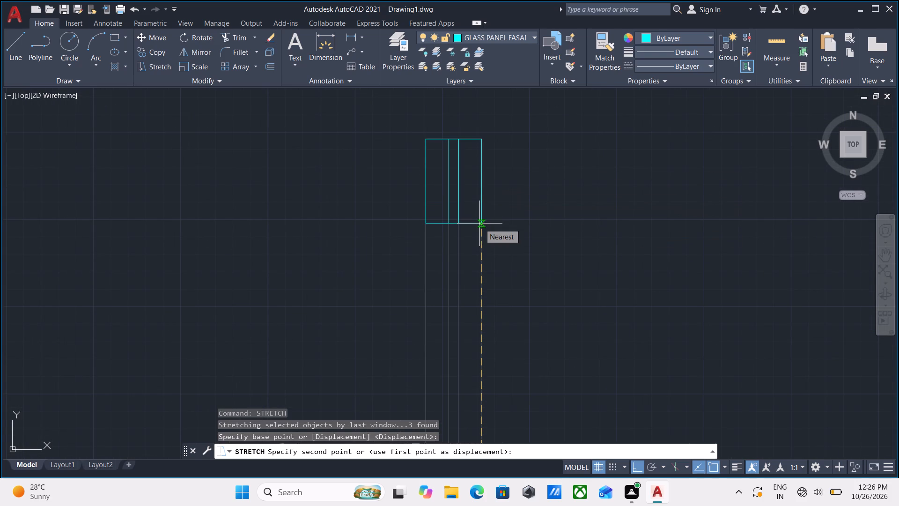
click(479, 223)
key(Escape)
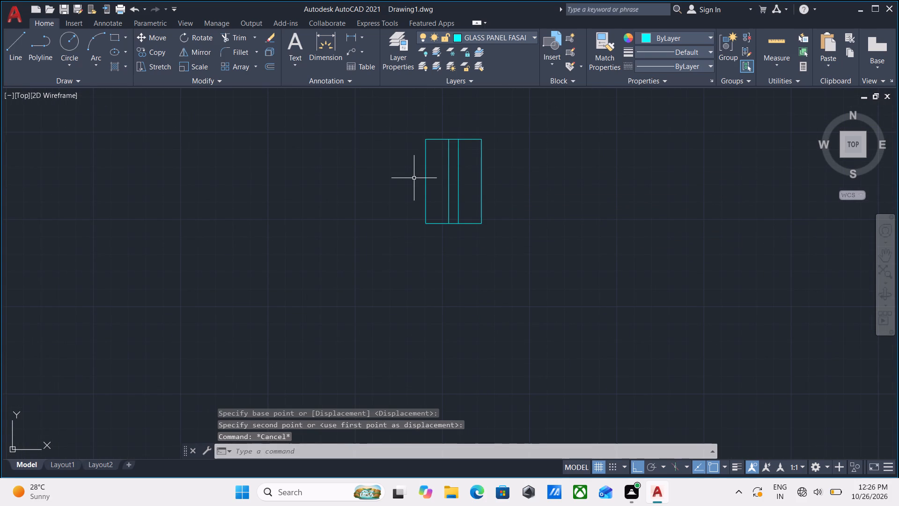
Measure the length of the shortened glass panel copy along its west edge.
text(DLI)
key(Return)
scroll(428, 155, up, 2)
click(420, 116)
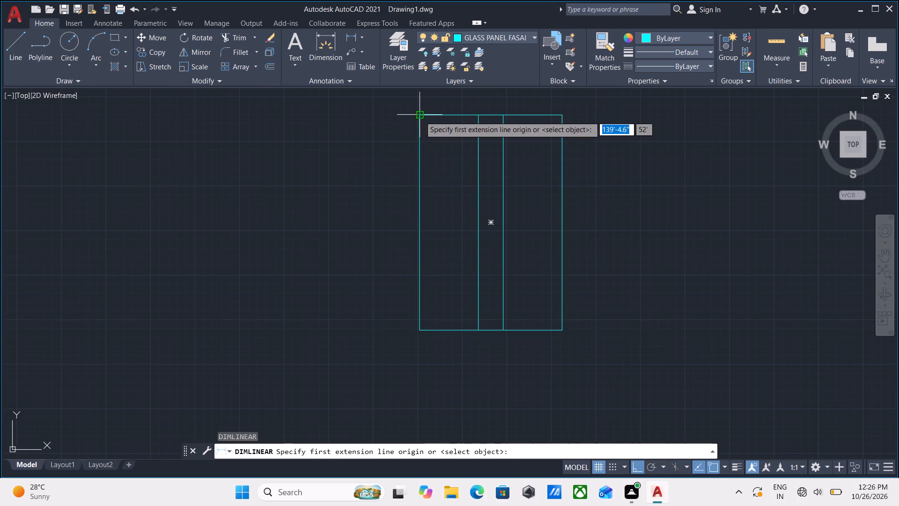
click(420, 333)
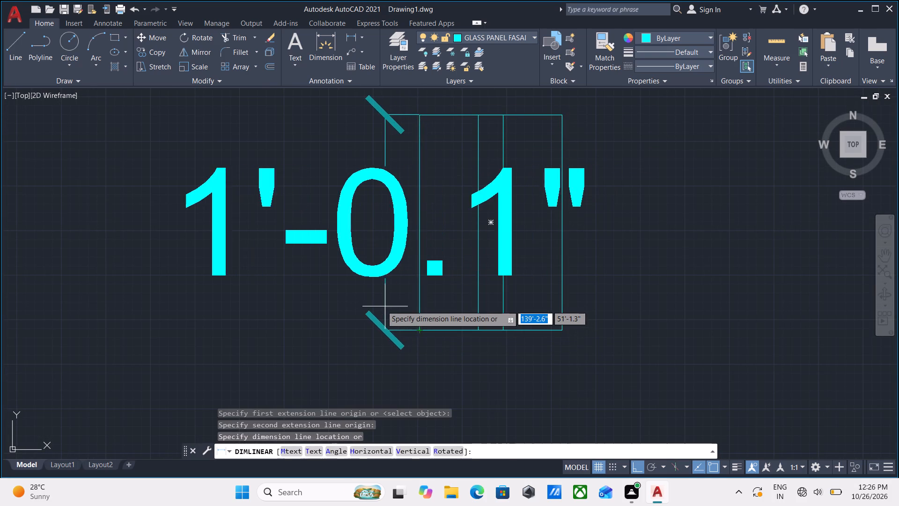
scroll(381, 305, down, 2)
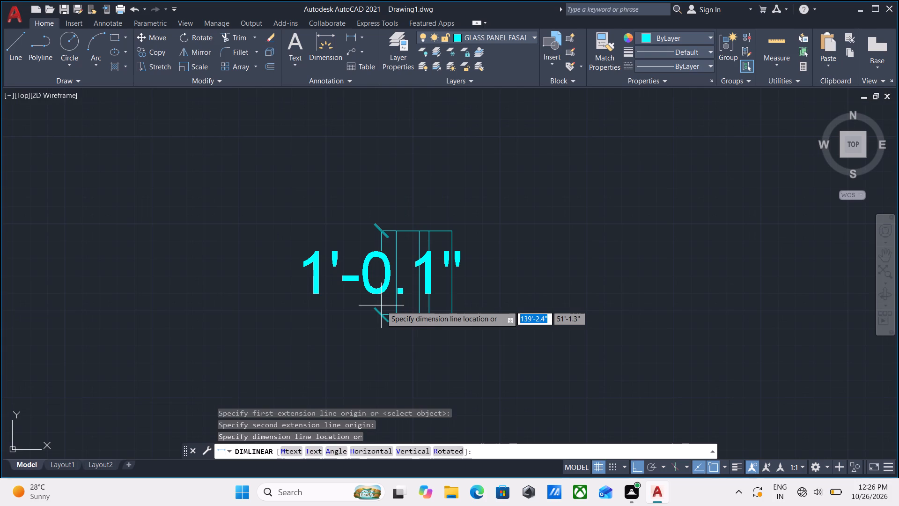
key(Escape)
Stretch the south end of the shortened glass panel copy straight down by 3'-7".
click(488, 355)
click(339, 284)
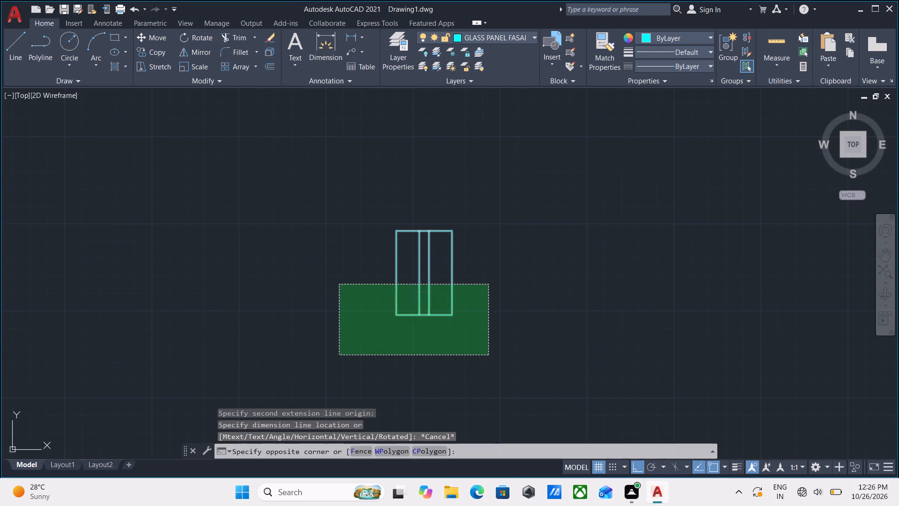
middle_drag(403, 307, 403, 322)
text(STR)
key(Return)
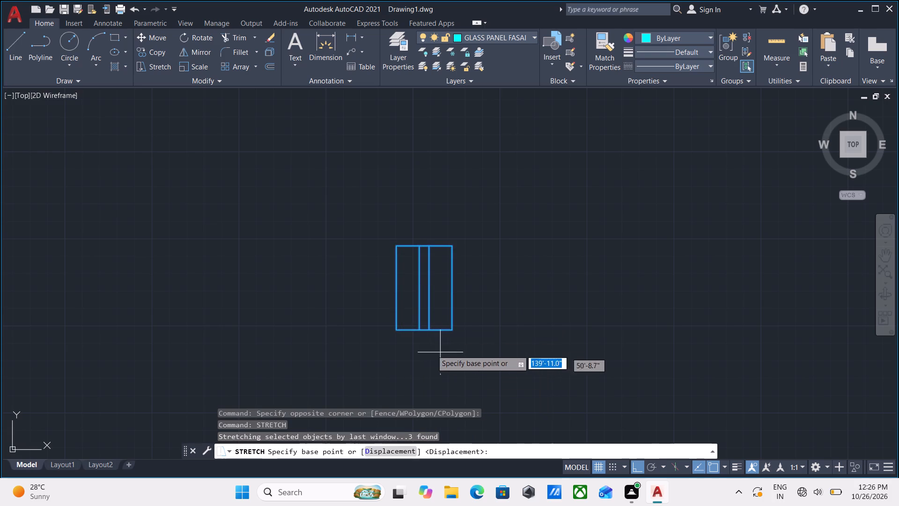
click(393, 328)
middle_drag(395, 391, 388, 371)
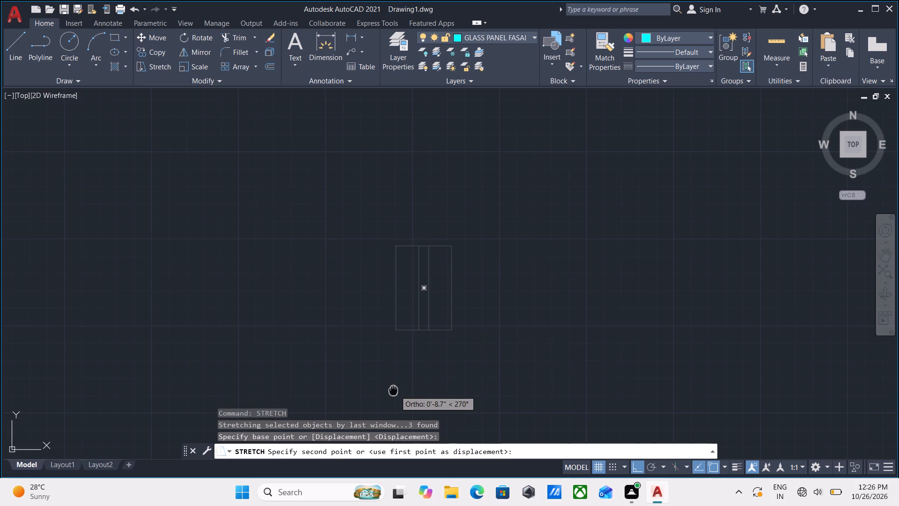
middle_drag(388, 371, 398, 246)
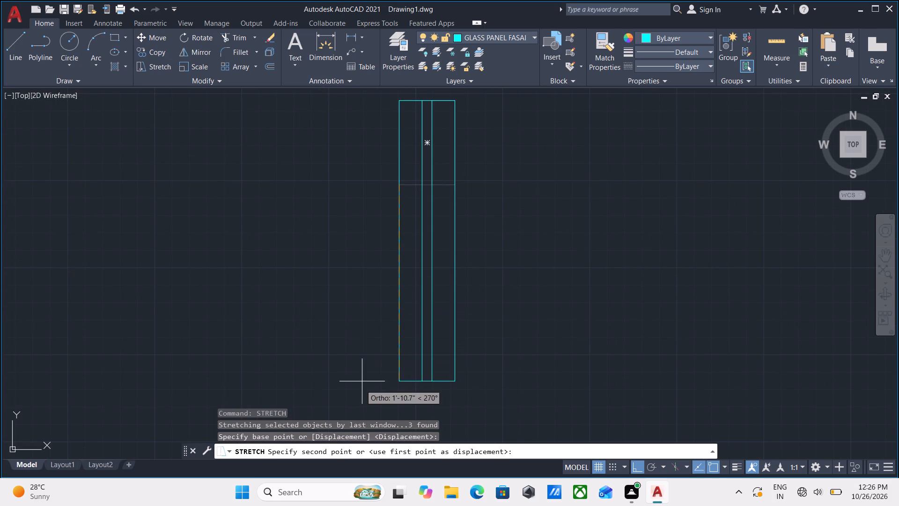
text(3')
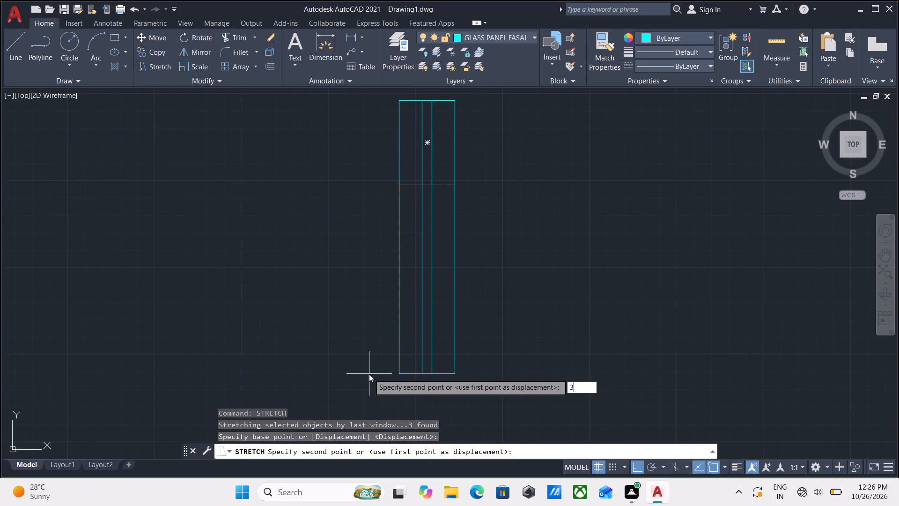
key(7)
key(shift+quotedbl)
key(Return)
scroll(428, 252, down, 4)
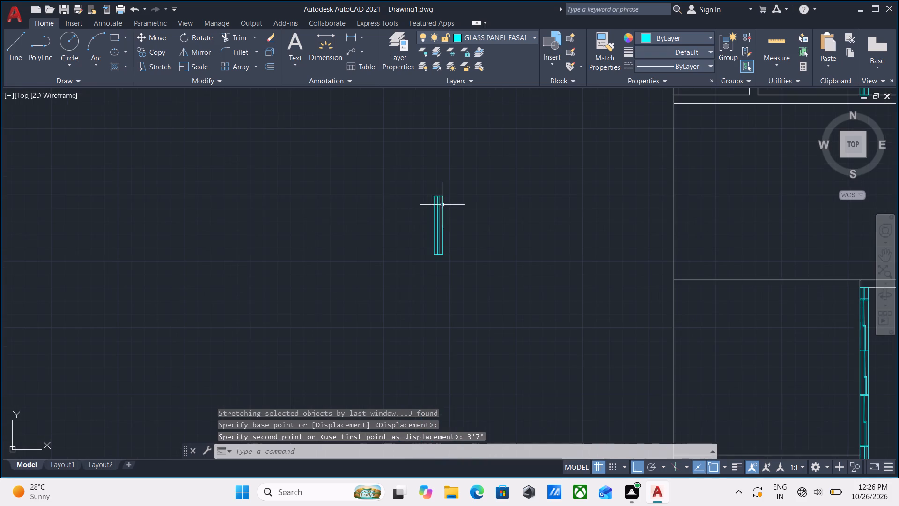
Measure the overall length of the lengthened glass panel copy from its north edge to its south edge.
scroll(446, 219, up, 2)
key(Escape)
text(DLI)
key(Return)
scroll(424, 125, up, 3)
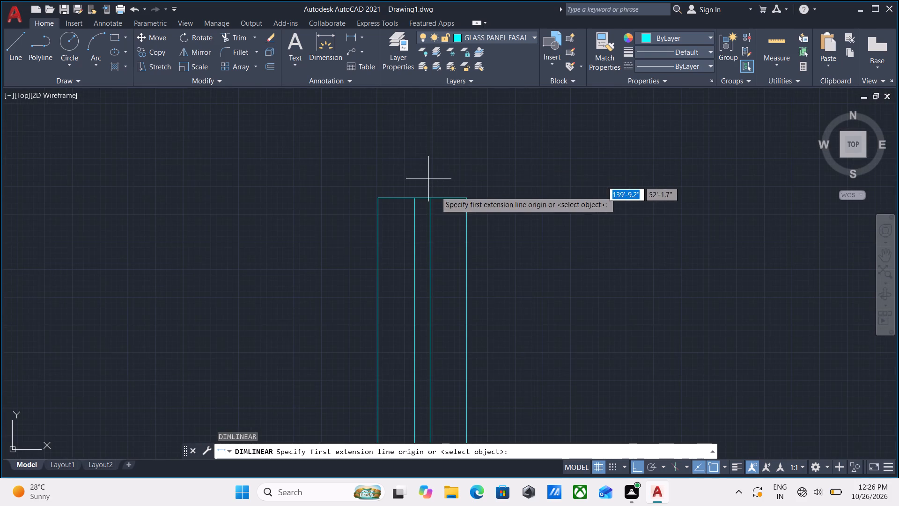
click(446, 198)
scroll(449, 403, down, 1)
middle_drag(449, 403, 460, 74)
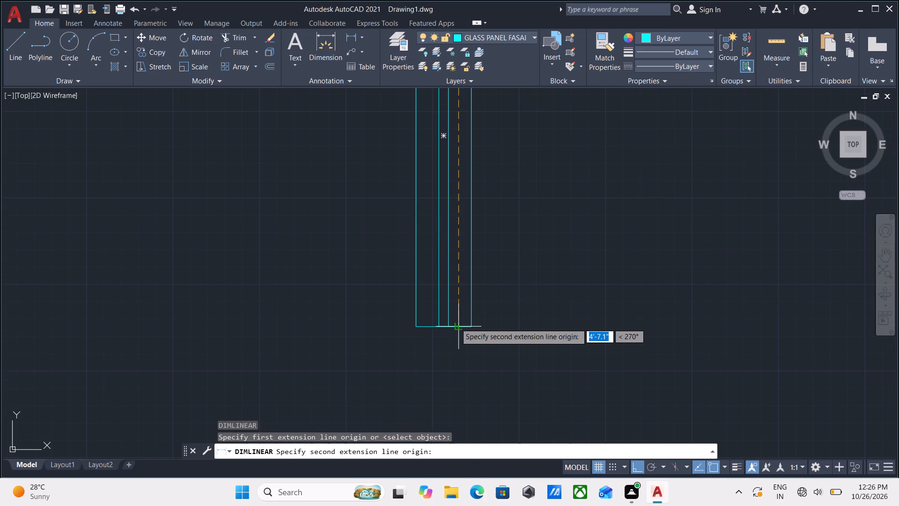
click(456, 323)
scroll(470, 279, down, 1)
middle_drag(470, 279, 462, 318)
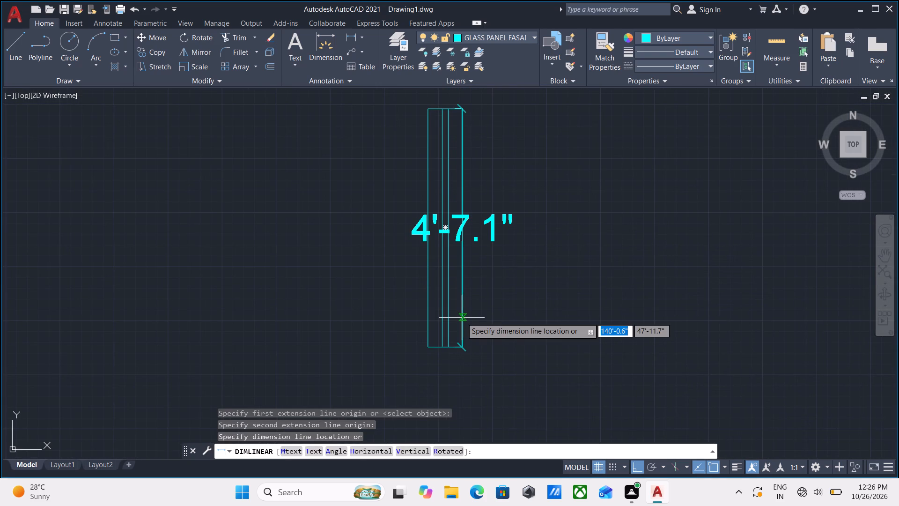
key(Escape)
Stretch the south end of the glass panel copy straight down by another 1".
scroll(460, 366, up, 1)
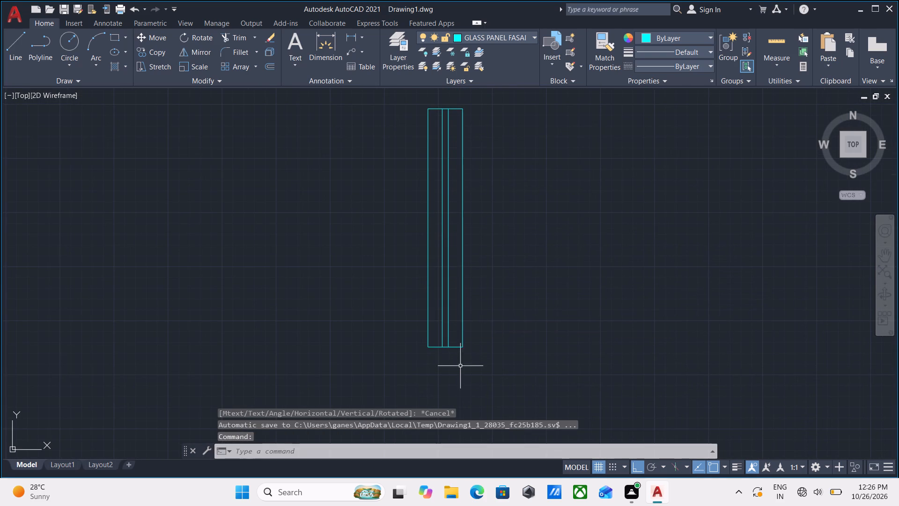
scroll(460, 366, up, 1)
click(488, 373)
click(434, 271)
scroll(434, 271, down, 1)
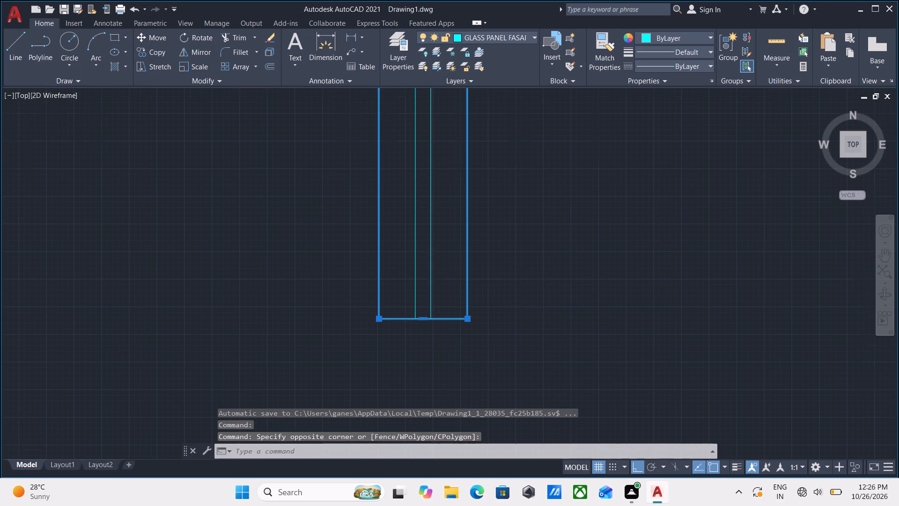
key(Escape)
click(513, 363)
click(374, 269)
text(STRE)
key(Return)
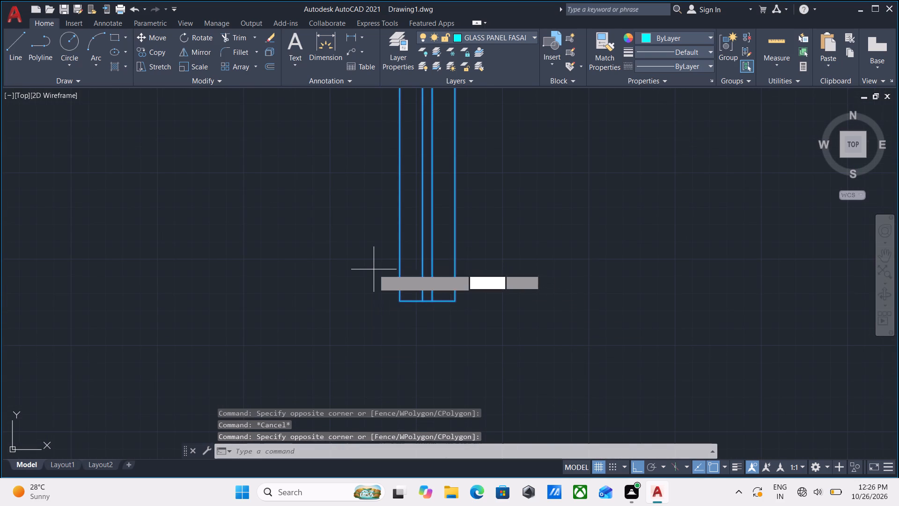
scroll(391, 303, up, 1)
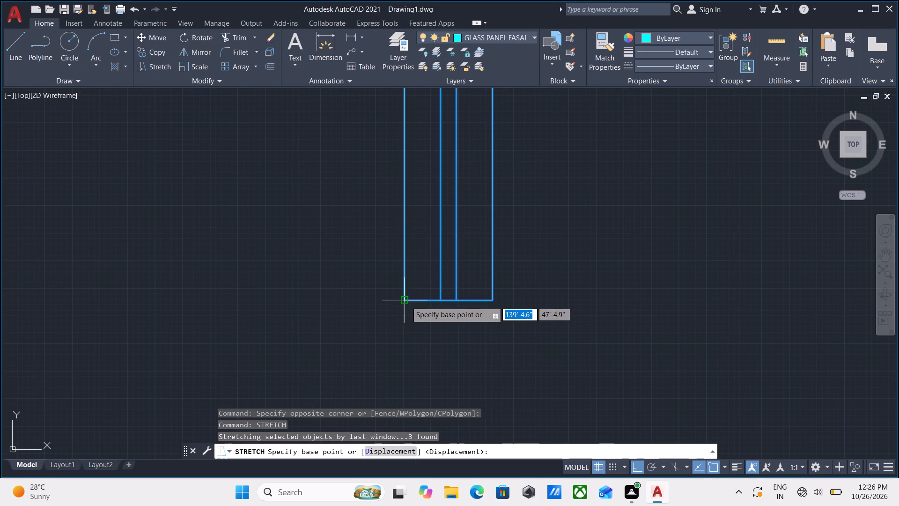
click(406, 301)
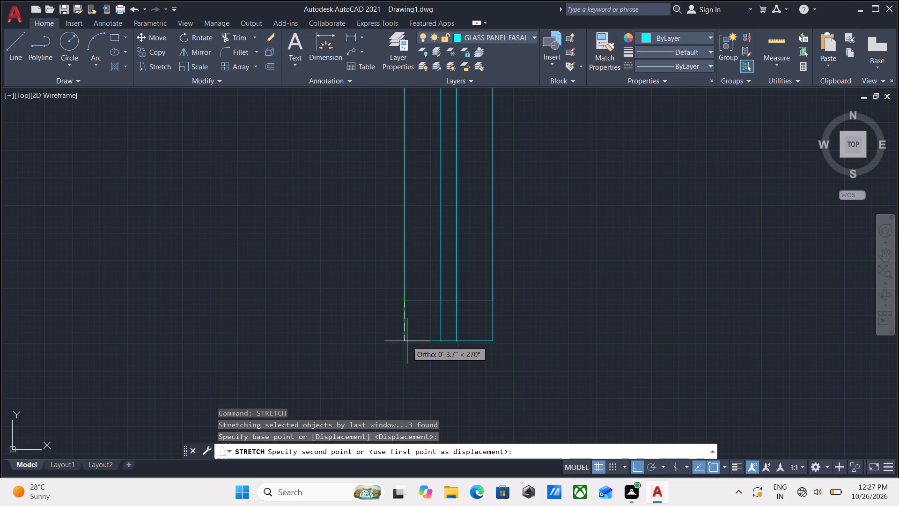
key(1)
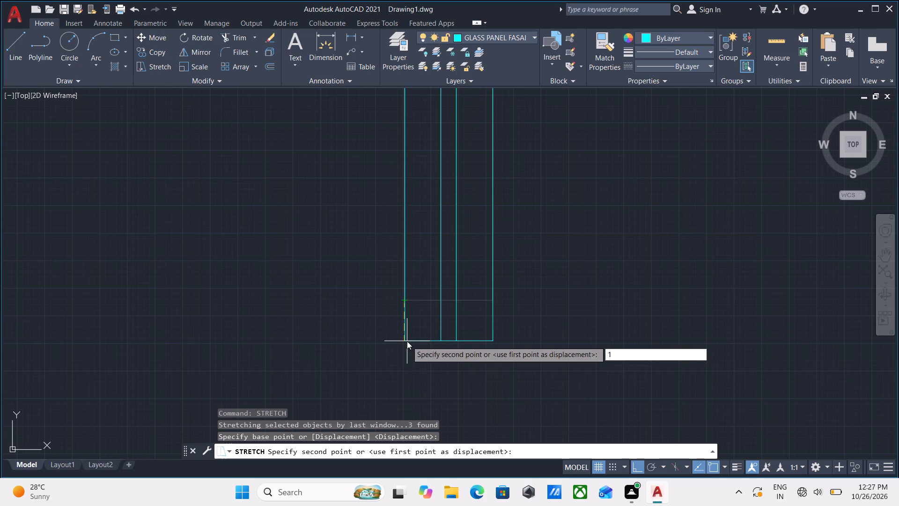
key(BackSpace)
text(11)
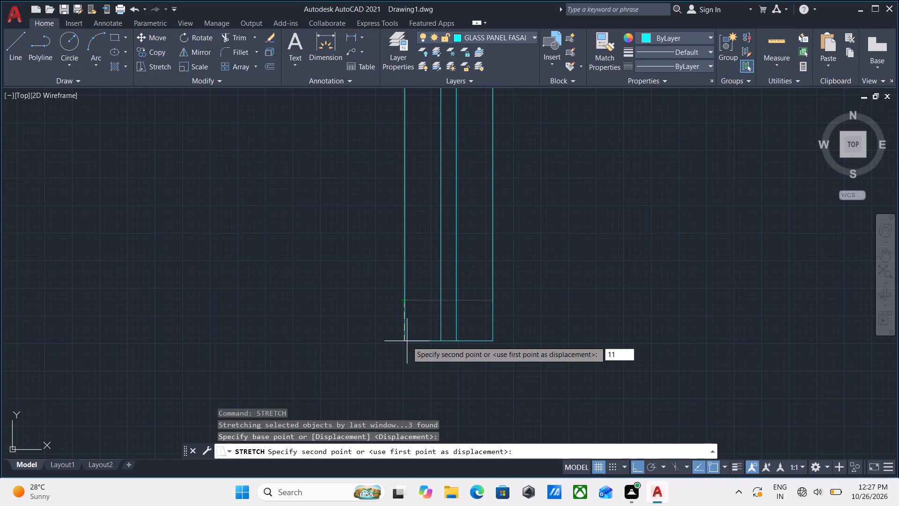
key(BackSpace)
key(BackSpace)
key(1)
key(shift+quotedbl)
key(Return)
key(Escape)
Measure the panel copy's overall length again from its north edge to its south edge.
scroll(459, 290, down, 3)
middle_drag(459, 290, 428, 384)
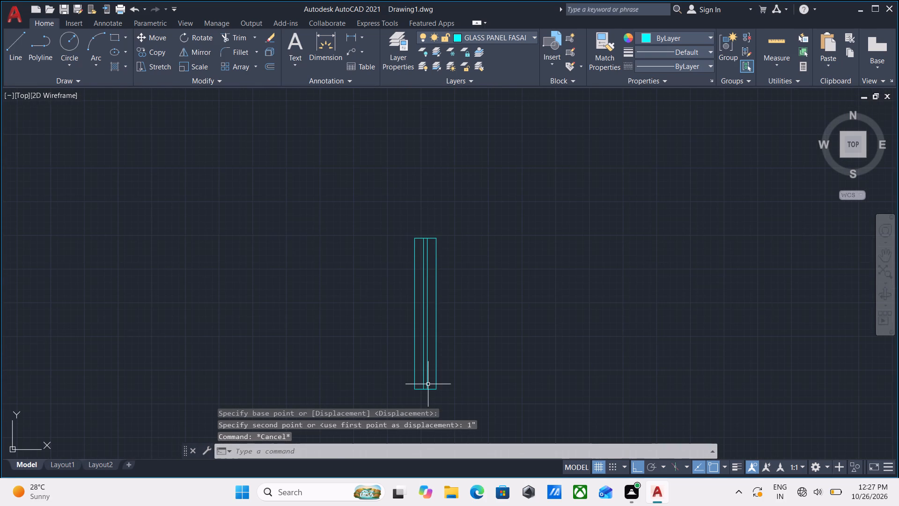
text(DLI)
key(Return)
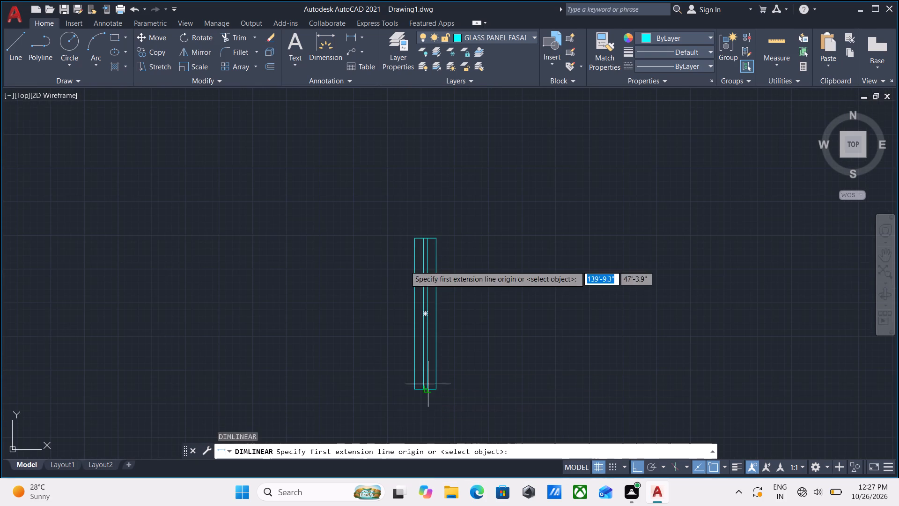
scroll(426, 232, up, 3)
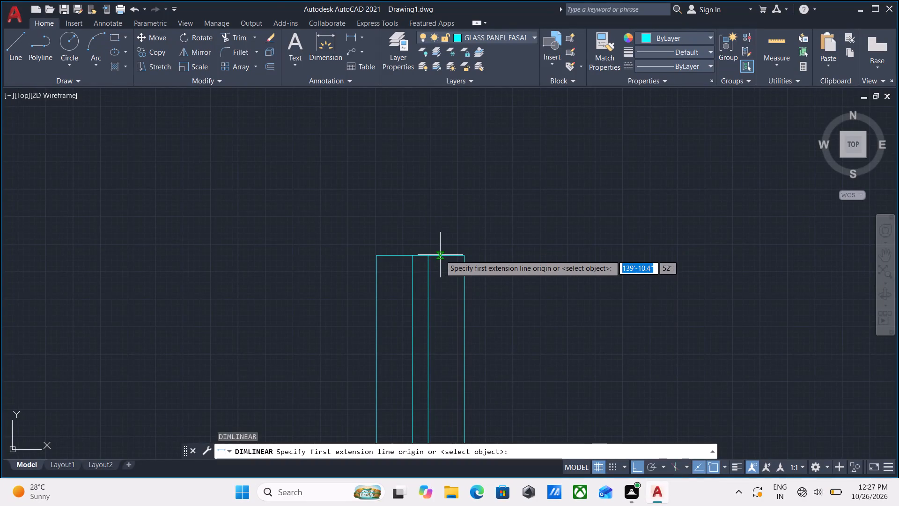
click(440, 255)
scroll(441, 441, down, 2)
middle_drag(441, 441, 453, 216)
scroll(453, 216, up, 1)
scroll(452, 294, down, 3)
middle_drag(449, 318, 479, 134)
scroll(479, 335, up, 2)
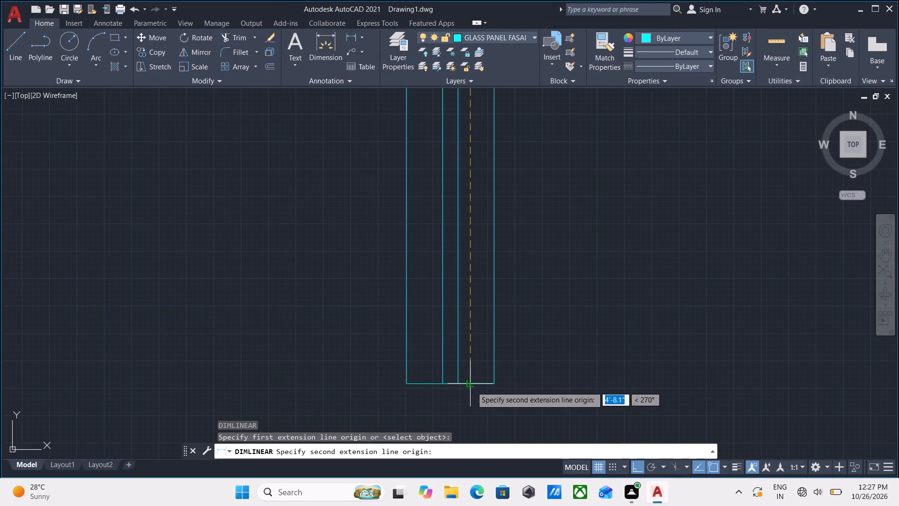
click(471, 386)
scroll(472, 321, down, 2)
middle_drag(472, 321, 473, 341)
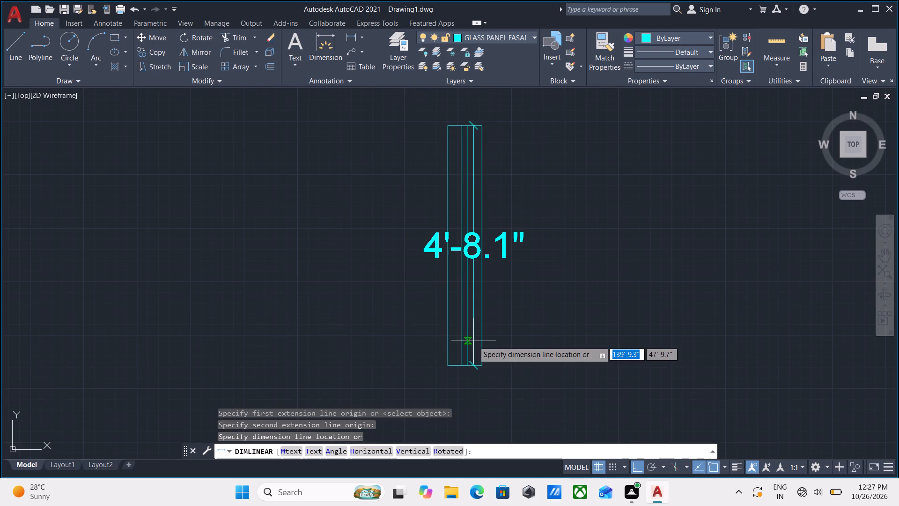
key(Escape)
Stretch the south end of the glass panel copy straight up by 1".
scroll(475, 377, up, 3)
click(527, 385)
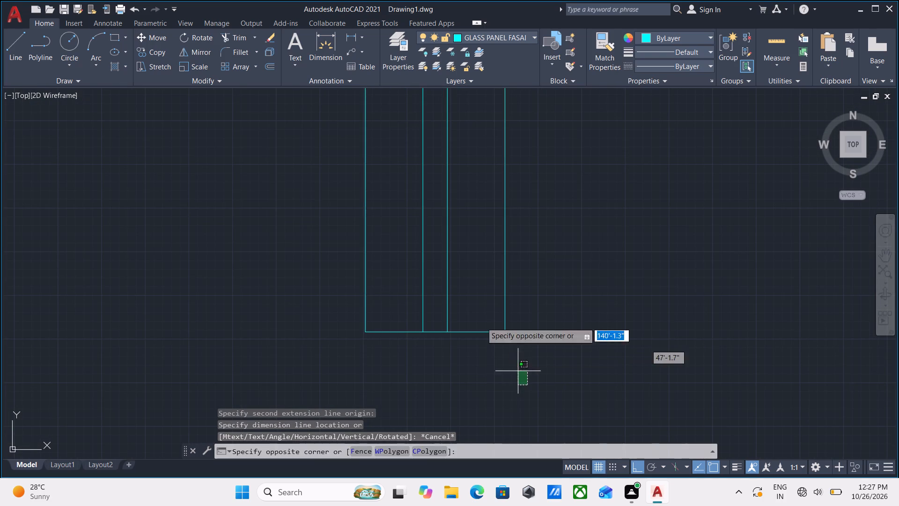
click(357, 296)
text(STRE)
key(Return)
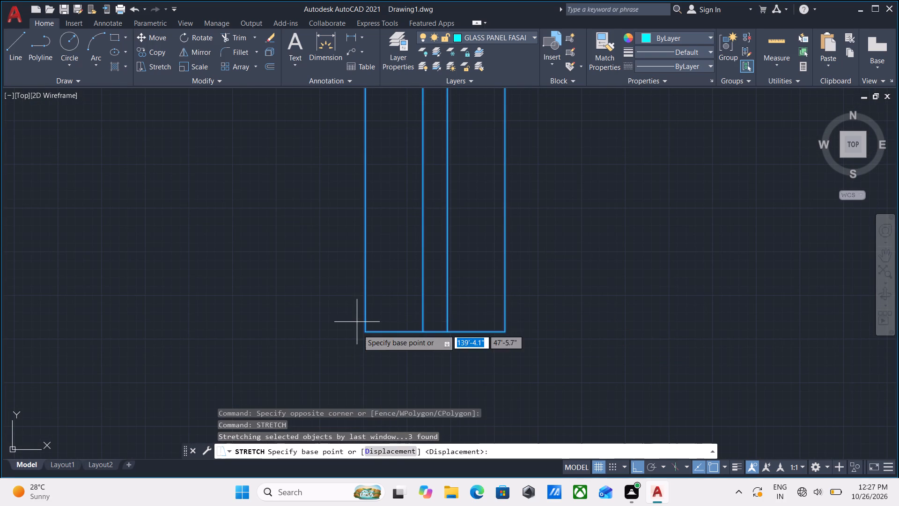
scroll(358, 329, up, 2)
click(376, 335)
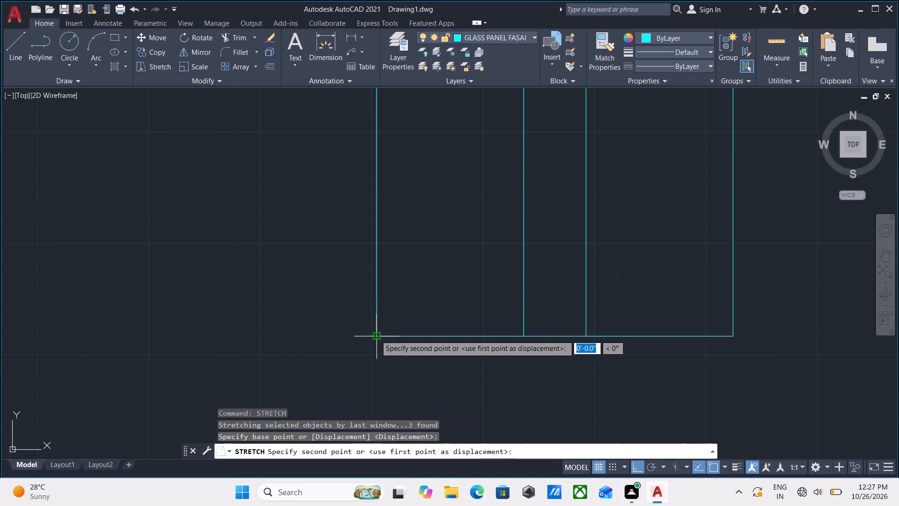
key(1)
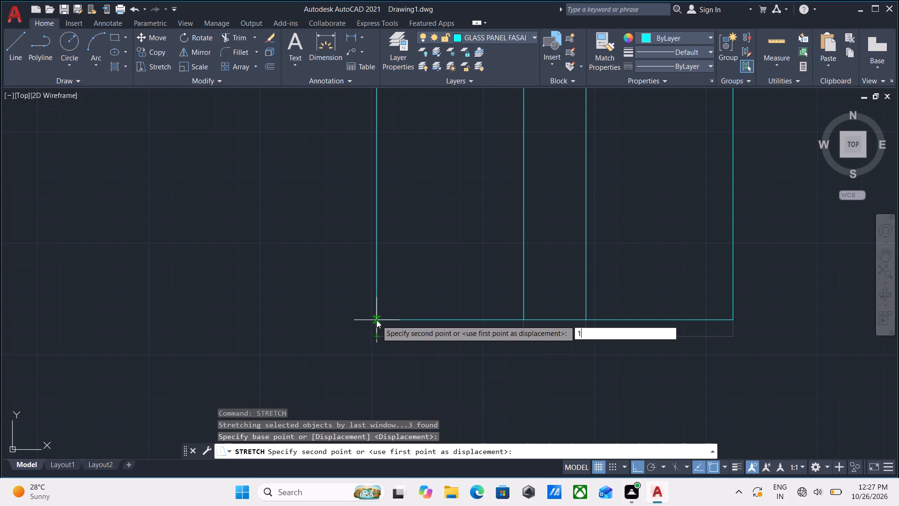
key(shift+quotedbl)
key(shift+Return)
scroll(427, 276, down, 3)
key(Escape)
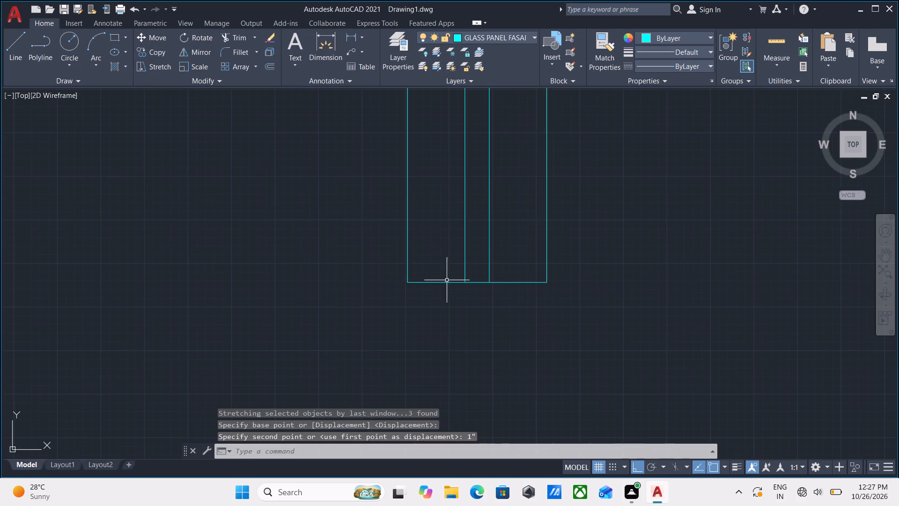
Measure the overall length of the glass panel copy from its north edge to its south edge.
scroll(577, 343, down, 2)
middle_drag(577, 343, 559, 446)
scroll(510, 318, down, 2)
middle_drag(510, 318, 502, 348)
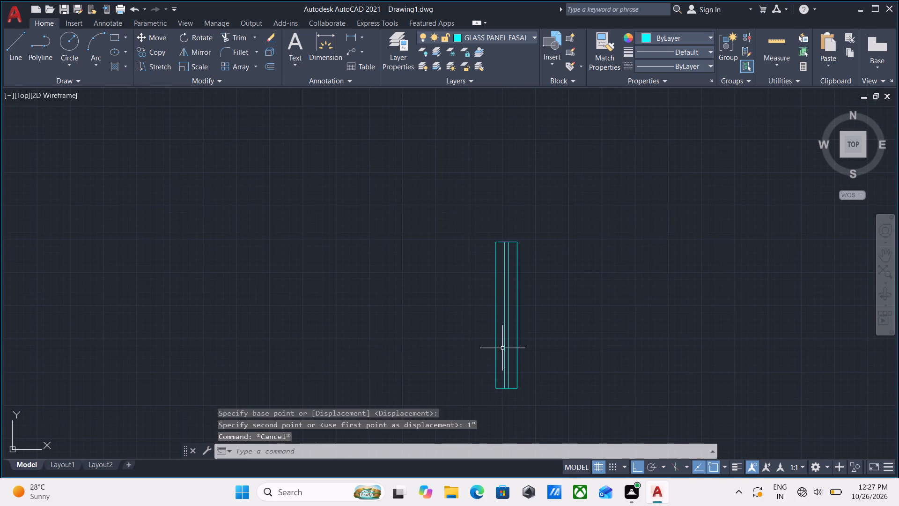
text(DLII)
key(Return)
scroll(511, 240, up, 3)
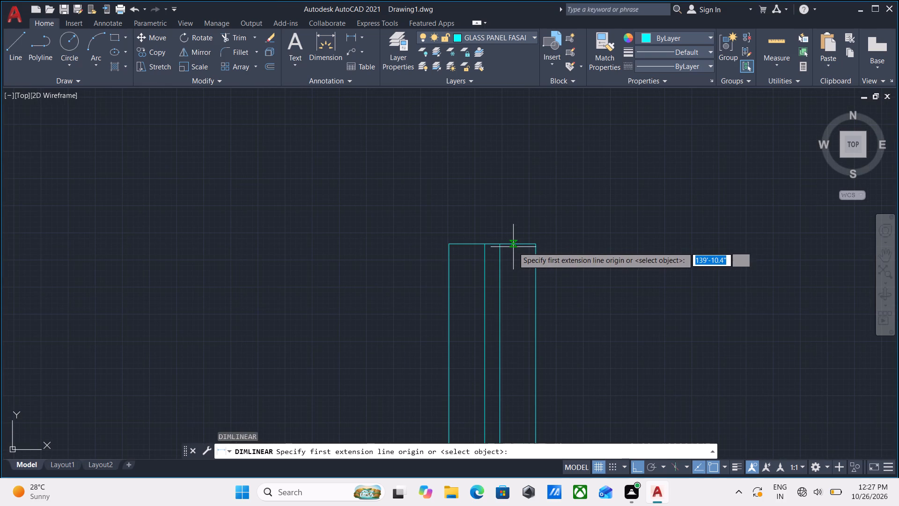
click(494, 246)
middle_drag(515, 411, 499, 239)
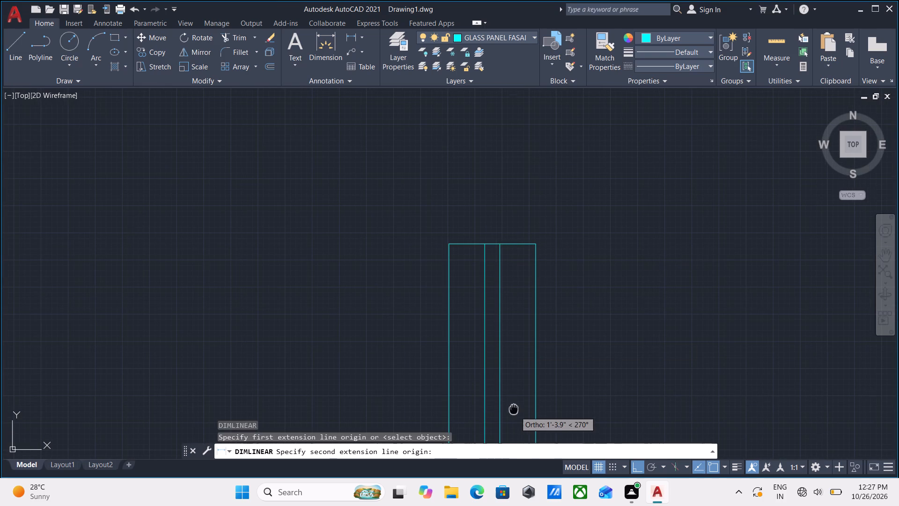
middle_drag(499, 239, 498, 134)
scroll(486, 299, down, 2)
middle_drag(486, 299, 485, 159)
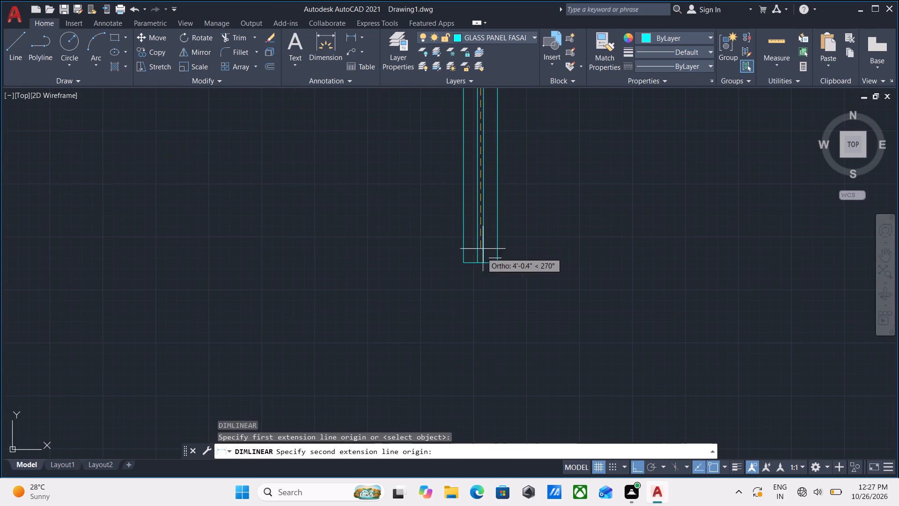
scroll(477, 263, up, 3)
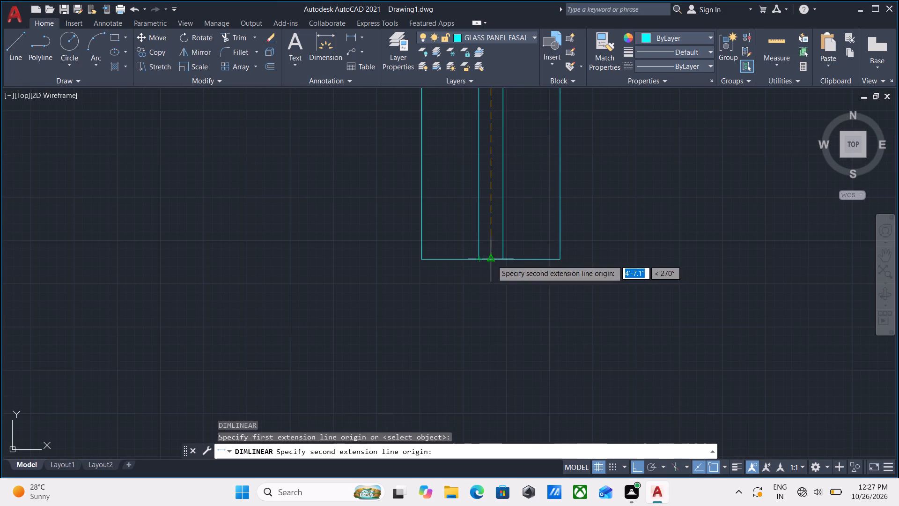
click(492, 260)
scroll(502, 213, down, 2)
middle_drag(501, 213, 495, 406)
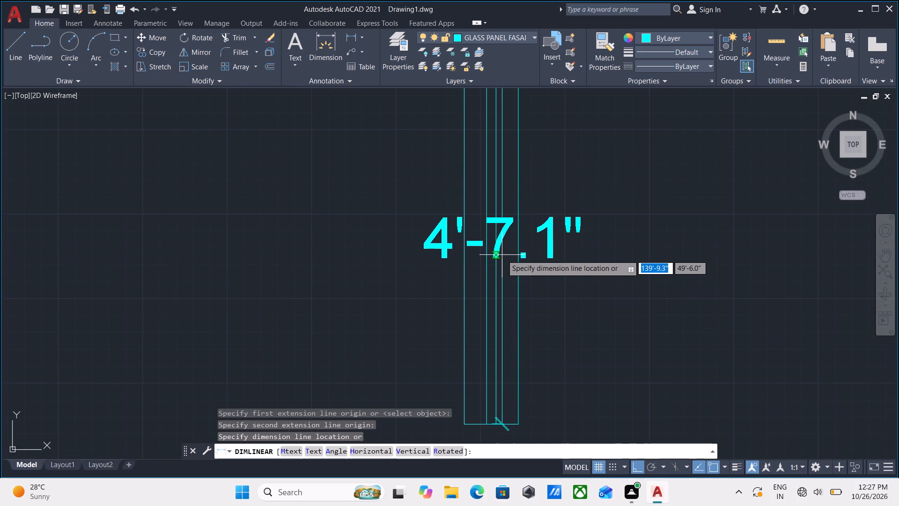
key(Escape)
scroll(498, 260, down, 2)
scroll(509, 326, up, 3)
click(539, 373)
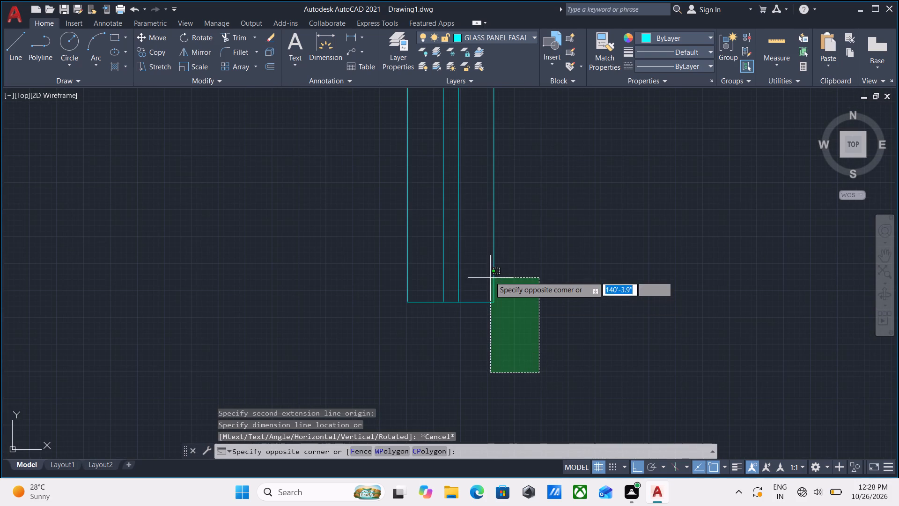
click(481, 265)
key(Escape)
Stretch the south end of the glass panel copy straight down by 1".
click(541, 365)
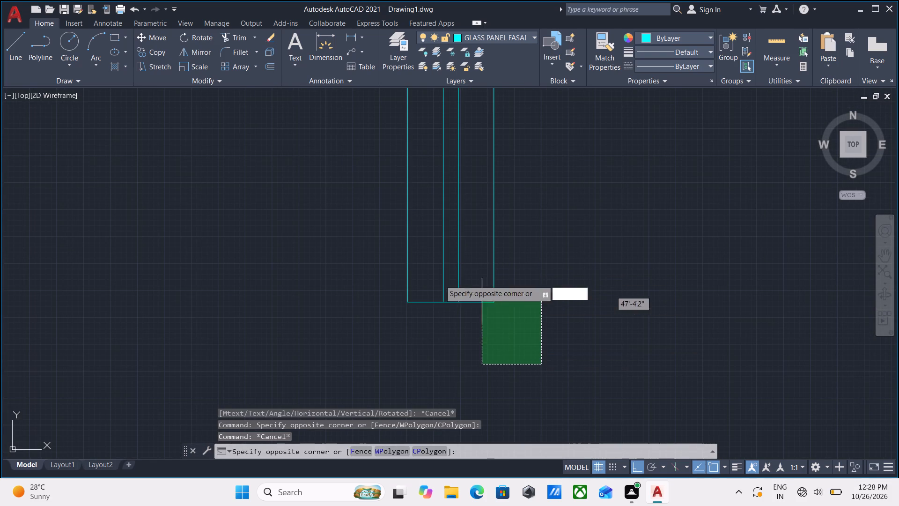
click(381, 266)
text(STR)
key(Return)
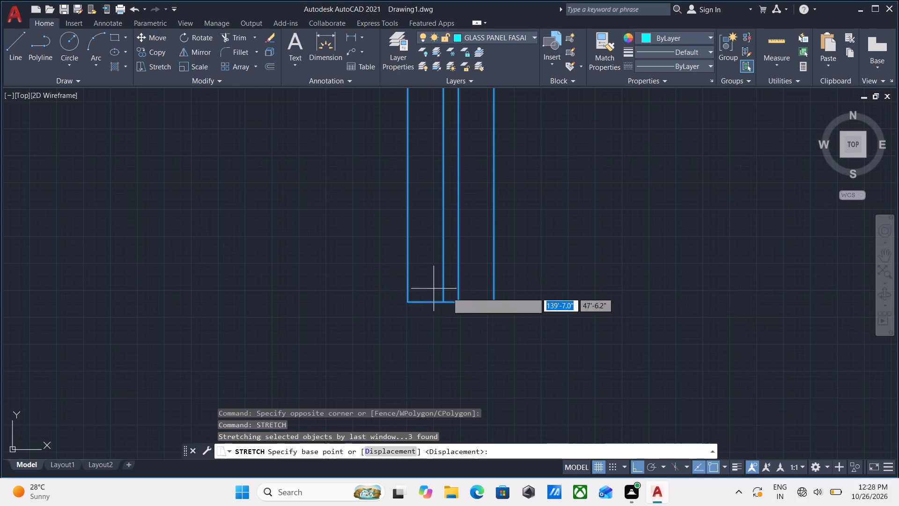
click(495, 303)
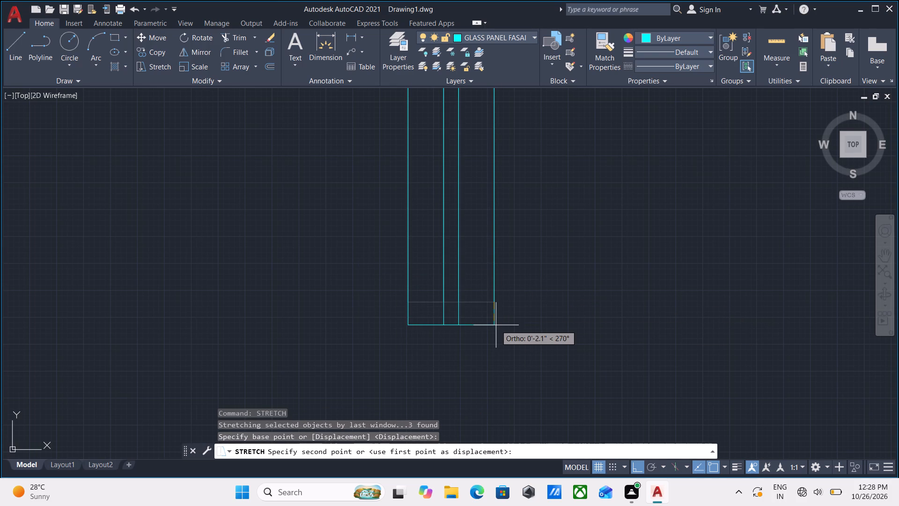
key(1)
key(shift+quotedbl)
key(Return)
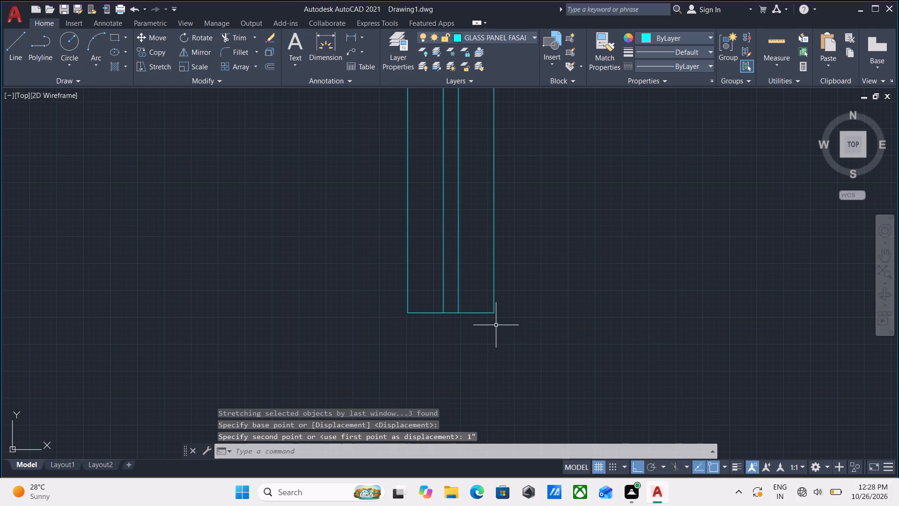
key(Escape)
Measure the stretched panel copy's overall length again from the middle of its north edge to its south edge.
scroll(497, 323, down, 1)
middle_drag(497, 323, 499, 394)
click(531, 427)
scroll(531, 427, down, 1)
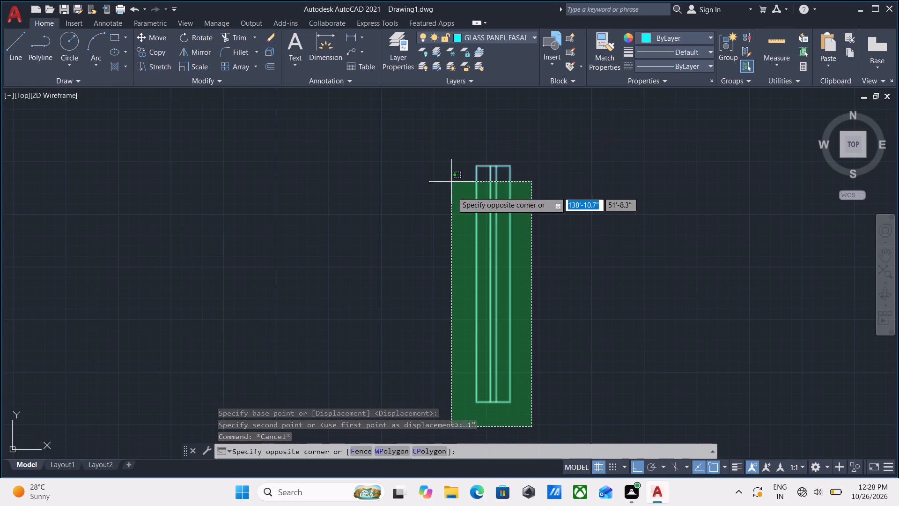
key(Escape)
text(DLI)
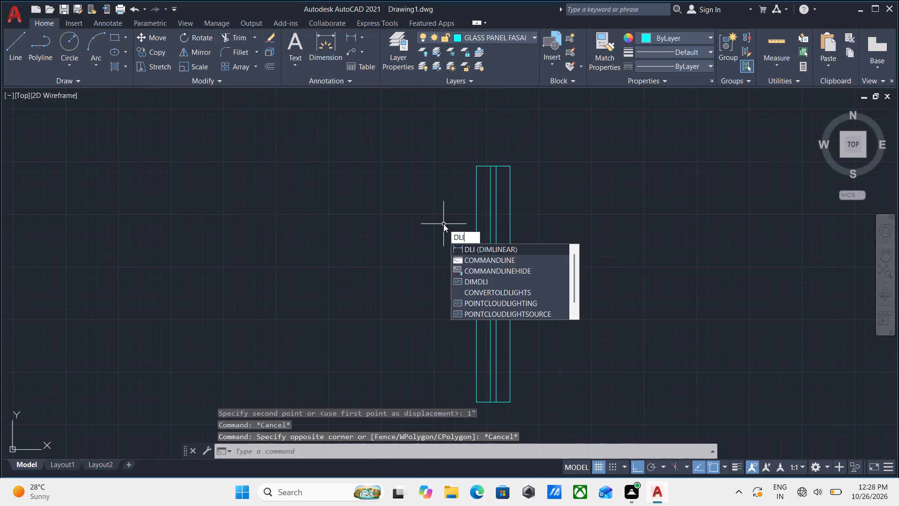
key(Return)
scroll(482, 179, up, 3)
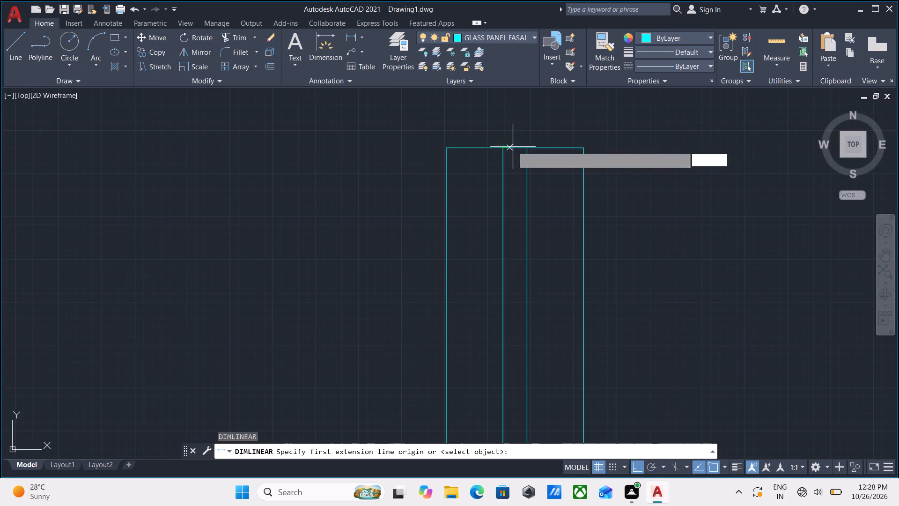
click(515, 149)
scroll(515, 338, down, 1)
middle_drag(515, 338, 529, 62)
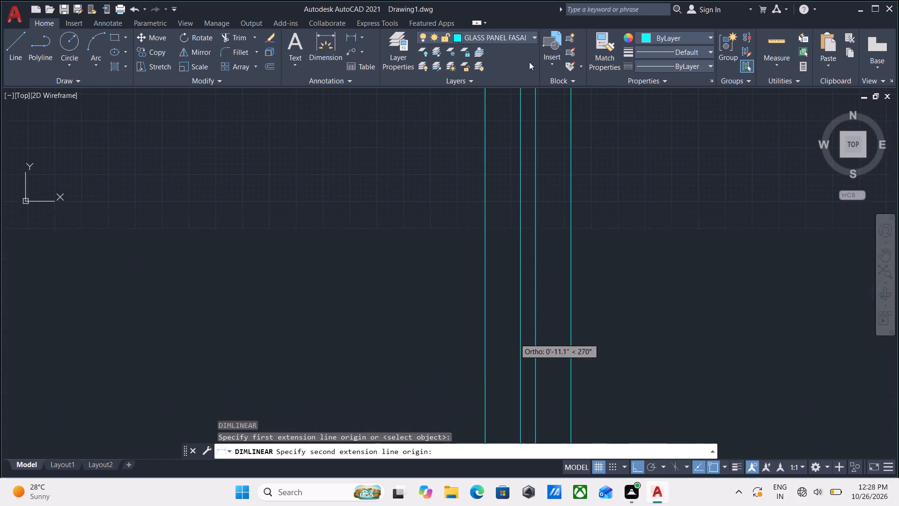
scroll(528, 343, down, 2)
middle_drag(528, 344, 512, 190)
scroll(516, 251, up, 1)
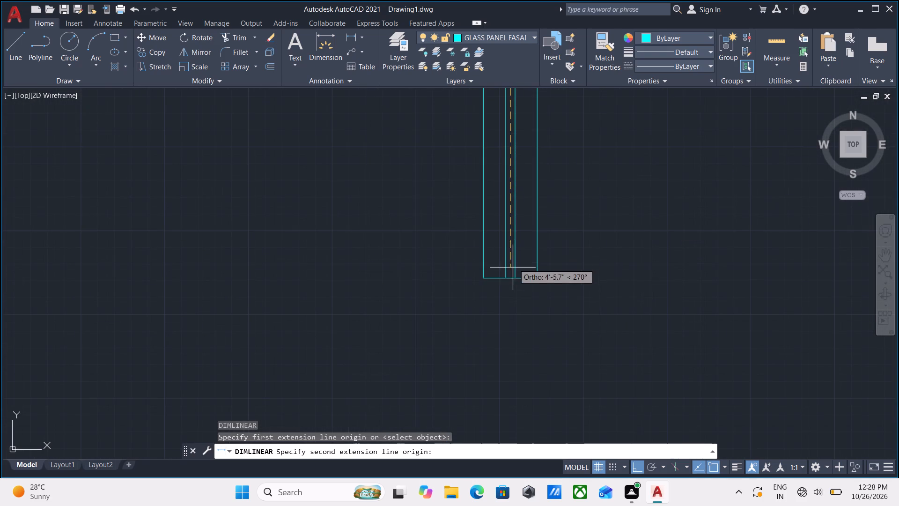
scroll(508, 284, up, 2)
click(515, 268)
scroll(519, 227, down, 1)
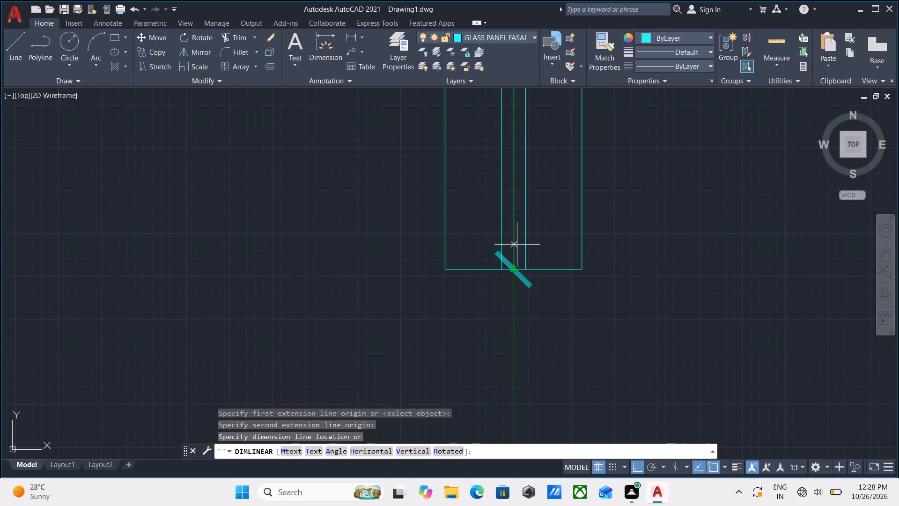
scroll(519, 227, down, 2)
middle_drag(519, 227, 517, 339)
key(Escape)
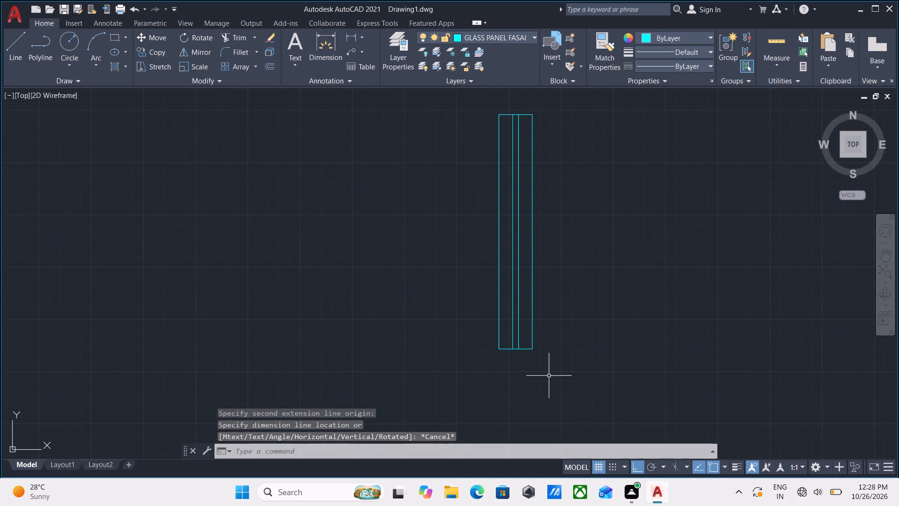
Group all the objects of the resized glass panel together.
drag(553, 382, 550, 375)
click(448, 104)
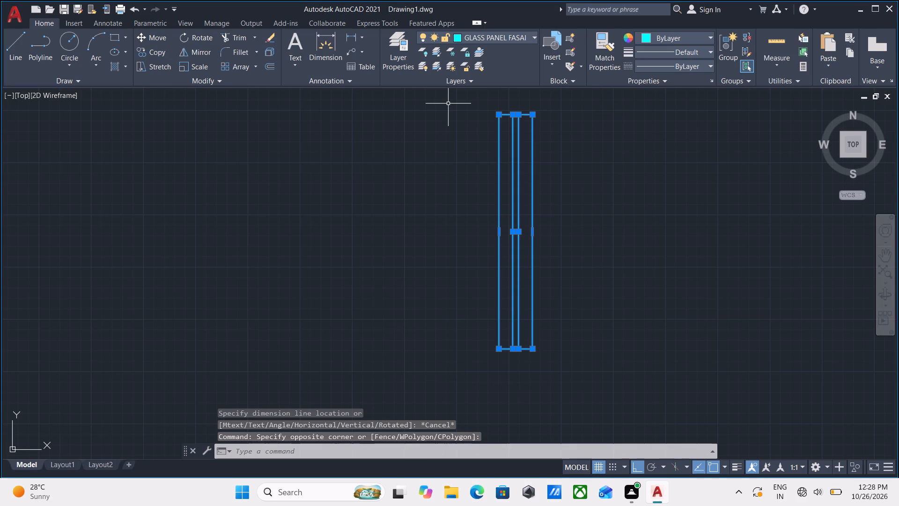
key(g)
key(Return)
Copy the grouped glass panel, with ortho off, from its southeast corner to the wall corner above the crossed shaft, filling the gap.
click(597, 371)
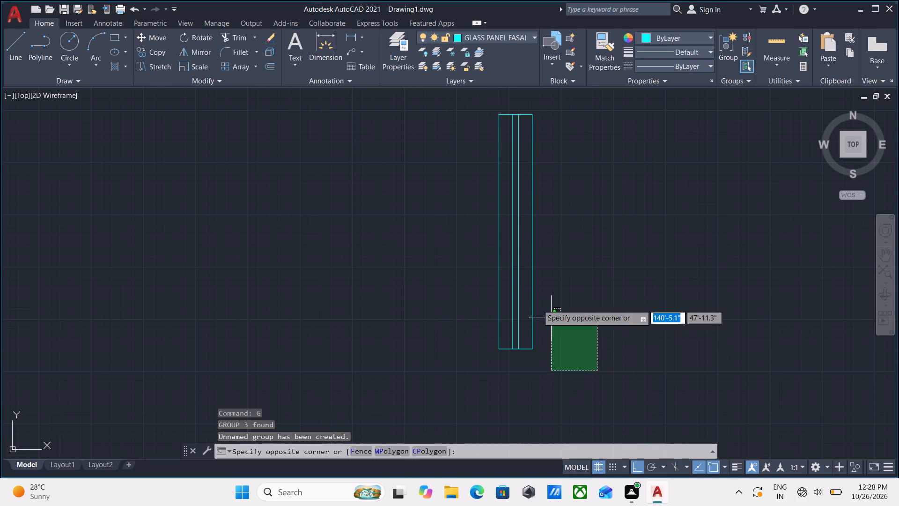
click(513, 273)
text(CO)
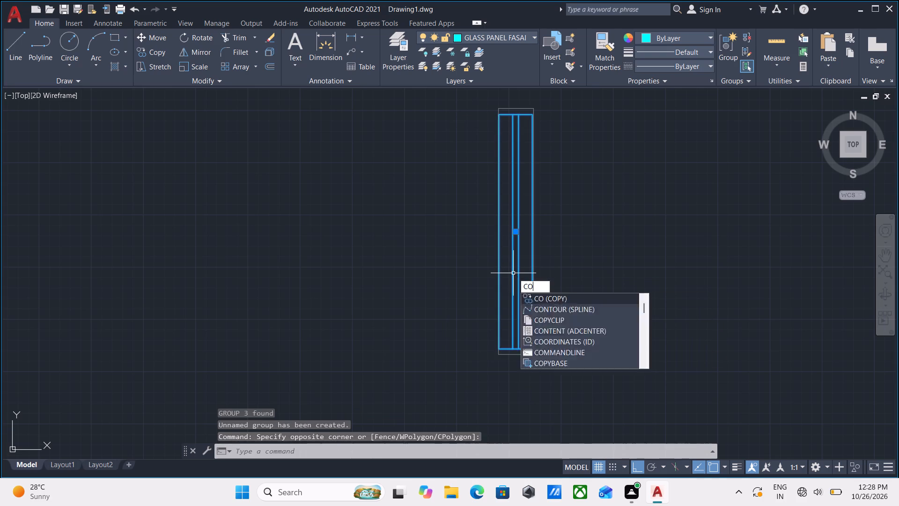
key(Return)
click(533, 352)
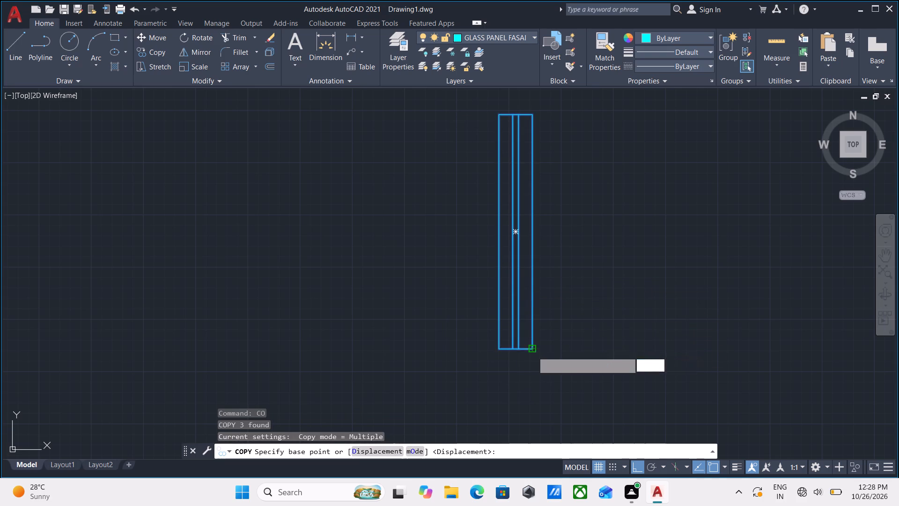
key(F8)
scroll(594, 179, down, 1)
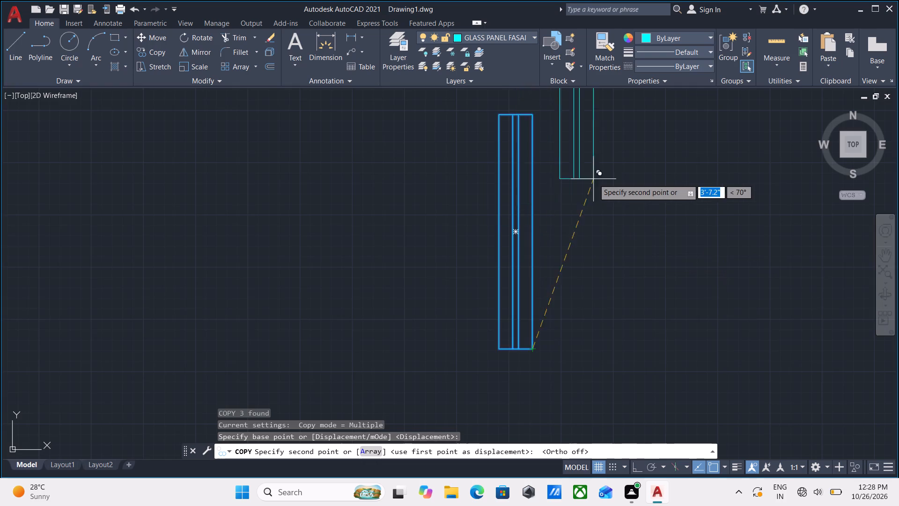
scroll(594, 179, down, 2)
middle_drag(594, 179, 302, 331)
scroll(459, 280, down, 2)
middle_drag(459, 280, 372, 344)
scroll(510, 281, down, 2)
scroll(506, 343, up, 2)
scroll(518, 305, up, 2)
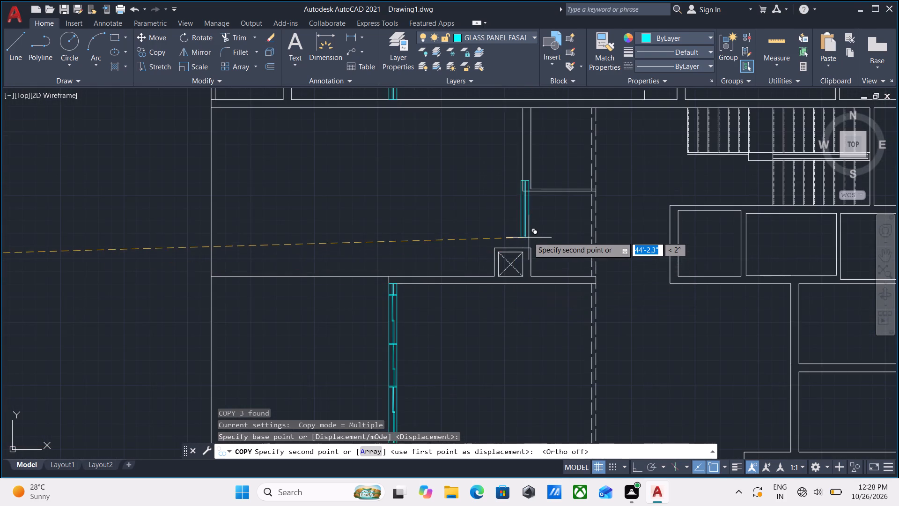
scroll(528, 237, up, 2)
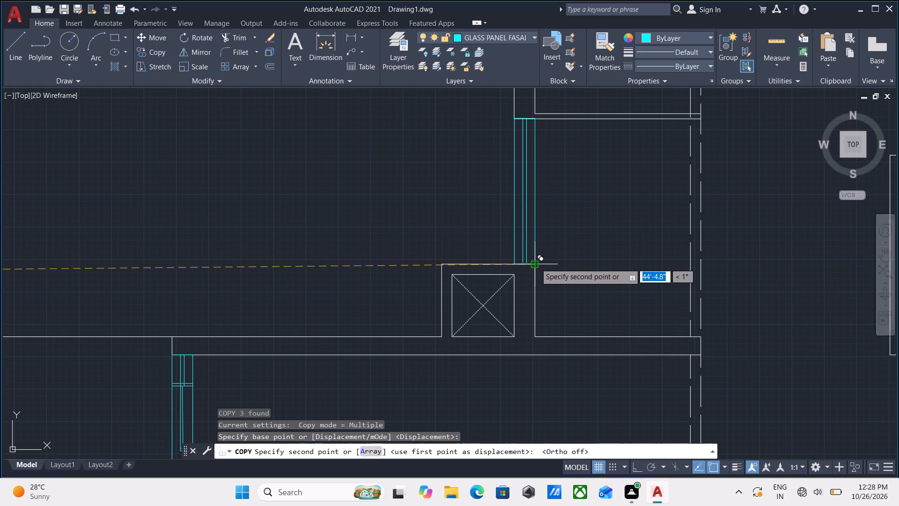
click(536, 263)
middle_drag(555, 220, 545, 278)
key(Escape)
Examine how the placed glass panel meets the shaft wall at its south end and the wall opening at its north end.
scroll(512, 205, up, 3)
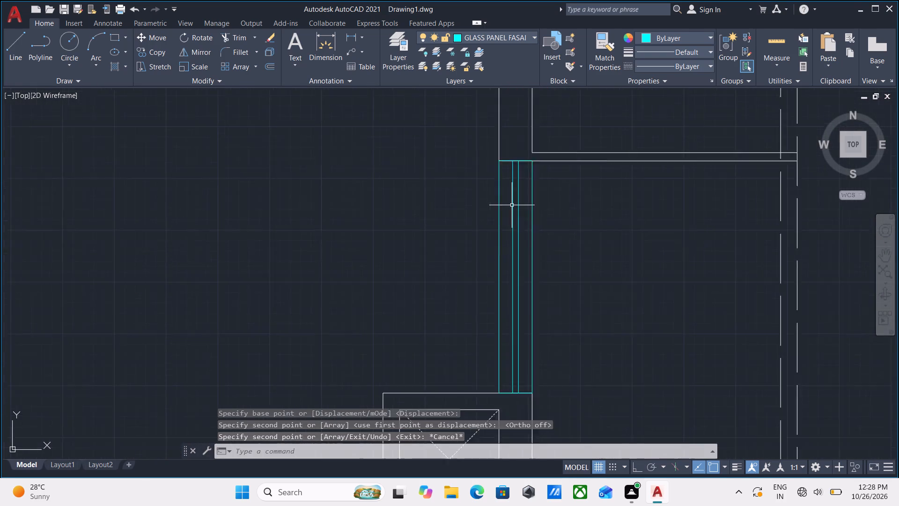
scroll(513, 199, down, 2)
scroll(504, 385, up, 2)
scroll(539, 259, up, 1)
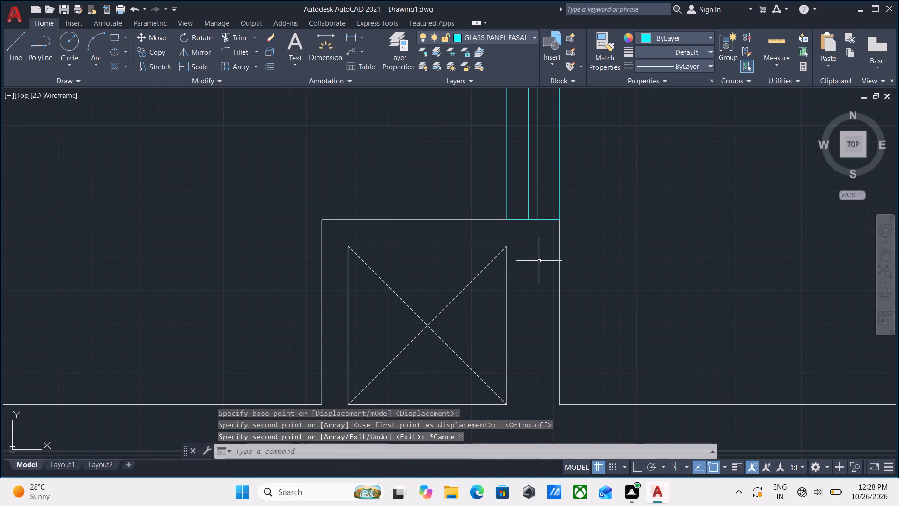
middle_drag(552, 224, 528, 343)
scroll(533, 305, up, 4)
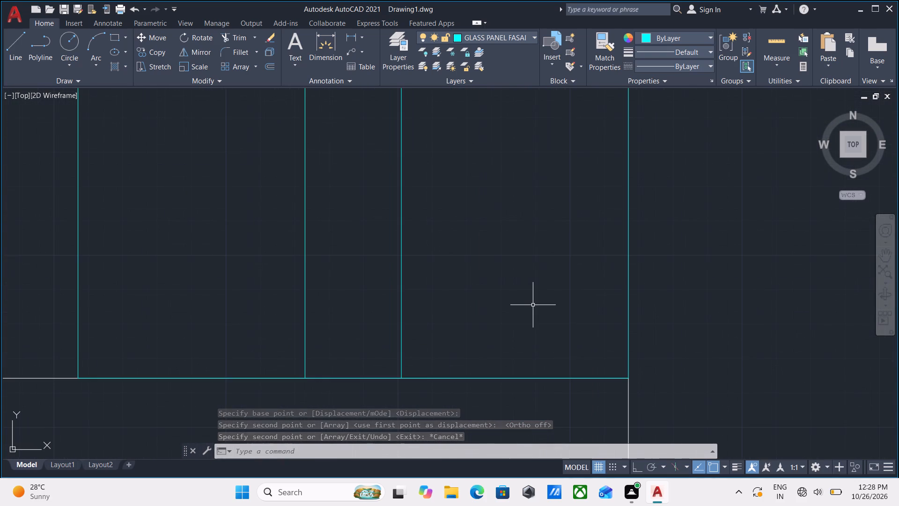
scroll(533, 305, down, 6)
middle_drag(511, 202, 508, 466)
middle_drag(534, 262, 529, 373)
scroll(513, 299, up, 3)
scroll(474, 233, up, 1)
middle_drag(469, 223, 446, 458)
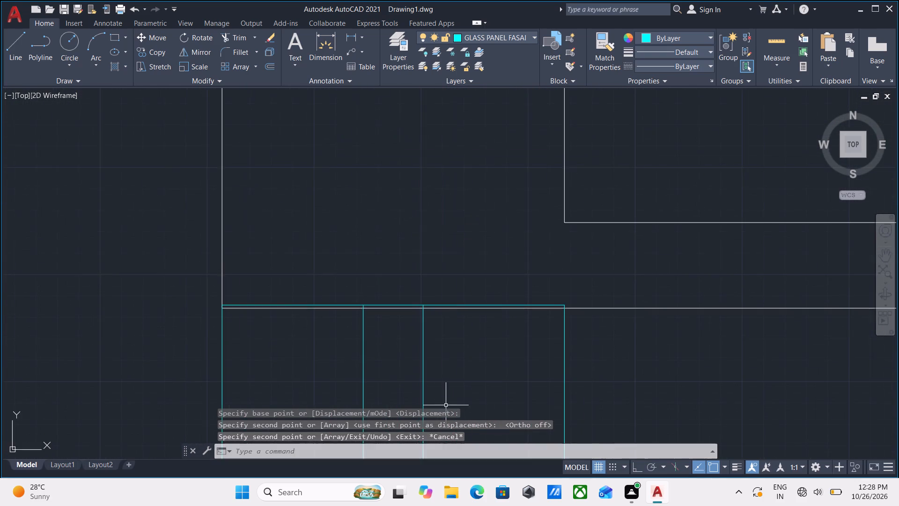
Ungroup the glass panel placed in the gap above the shaft.
scroll(507, 304, up, 3)
middle_drag(507, 304, 673, 290)
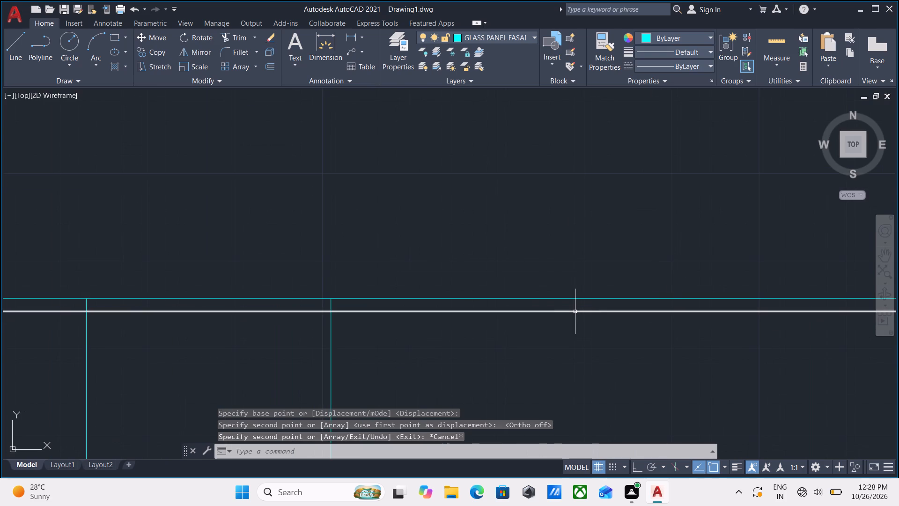
click(572, 303)
click(460, 251)
scroll(460, 251, down, 3)
middle_drag(460, 251, 466, 266)
text(UNG)
key(Return)
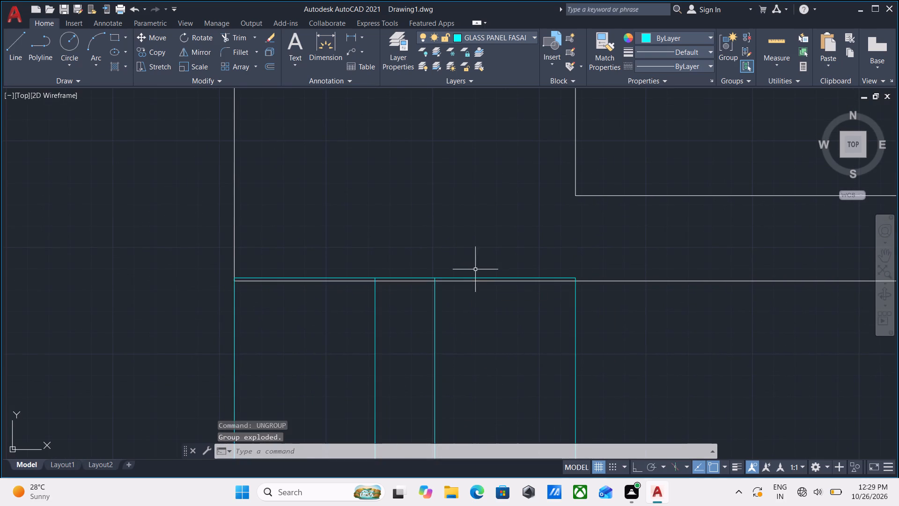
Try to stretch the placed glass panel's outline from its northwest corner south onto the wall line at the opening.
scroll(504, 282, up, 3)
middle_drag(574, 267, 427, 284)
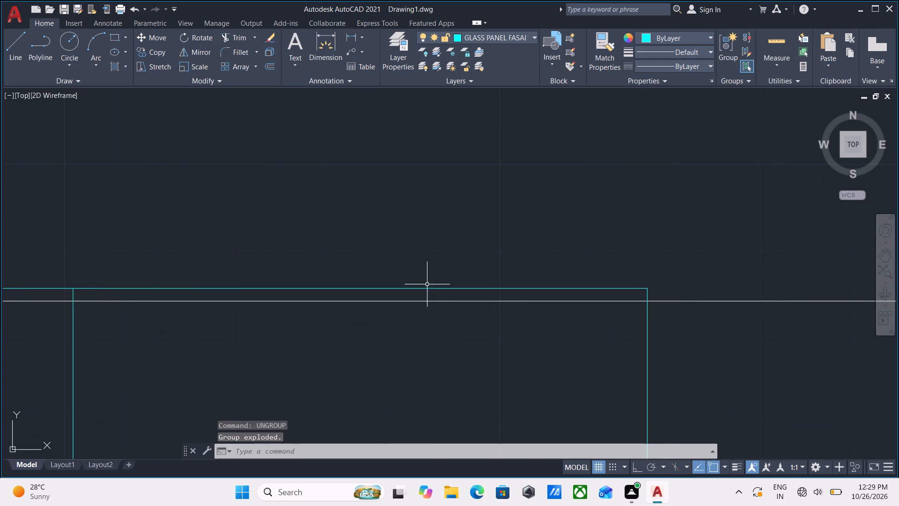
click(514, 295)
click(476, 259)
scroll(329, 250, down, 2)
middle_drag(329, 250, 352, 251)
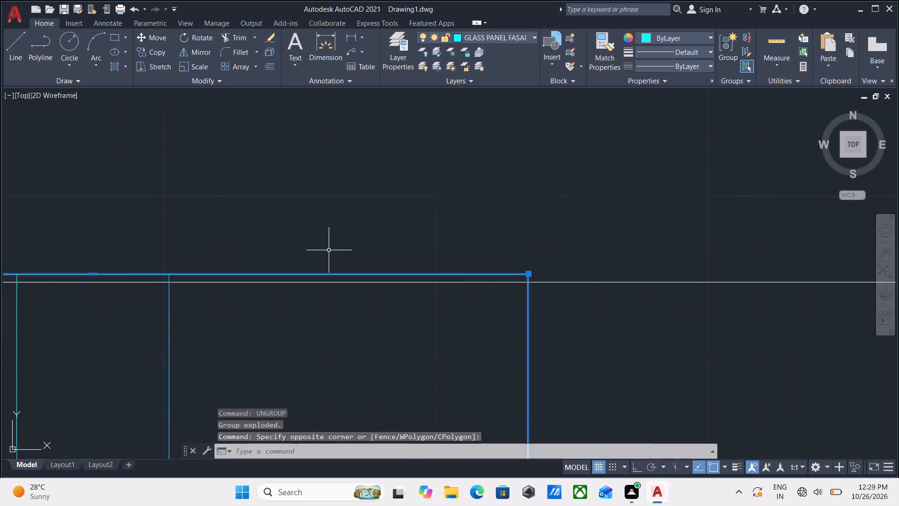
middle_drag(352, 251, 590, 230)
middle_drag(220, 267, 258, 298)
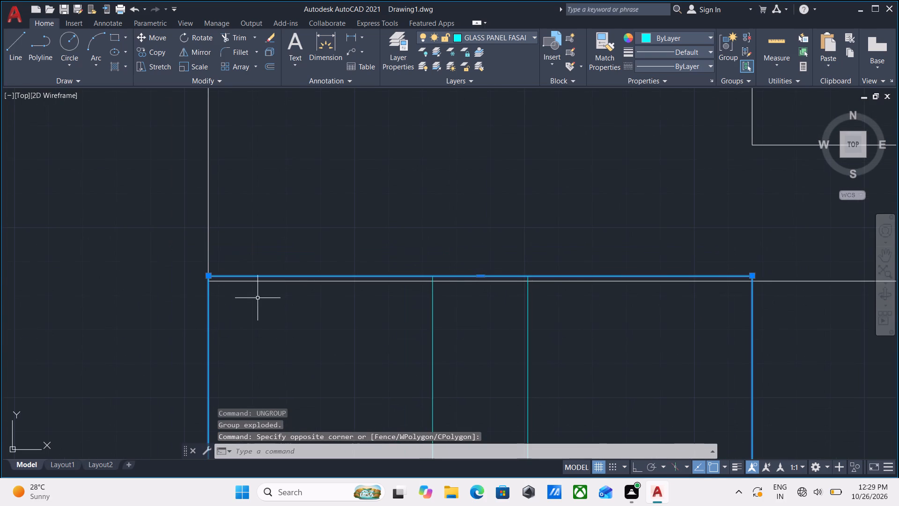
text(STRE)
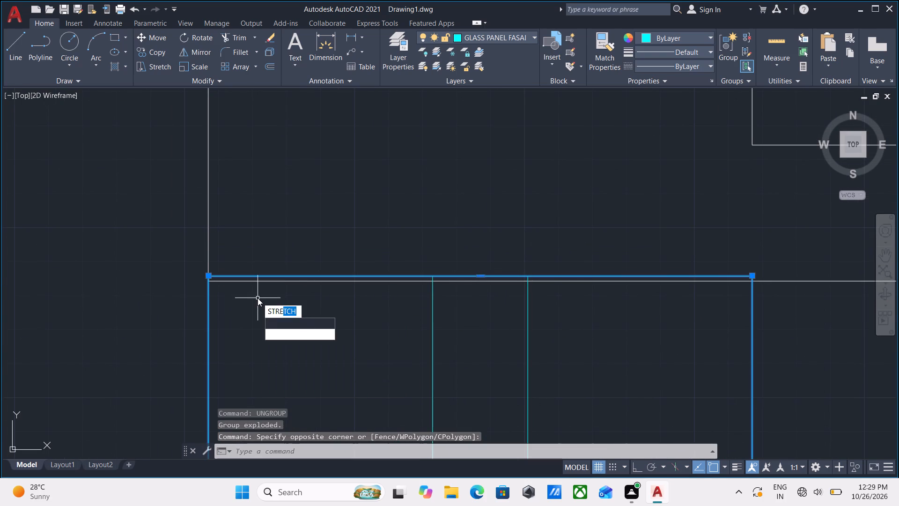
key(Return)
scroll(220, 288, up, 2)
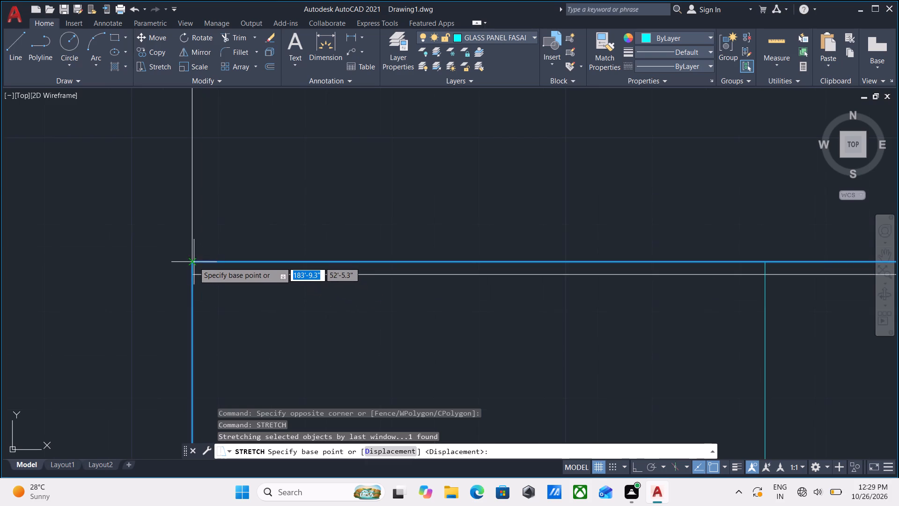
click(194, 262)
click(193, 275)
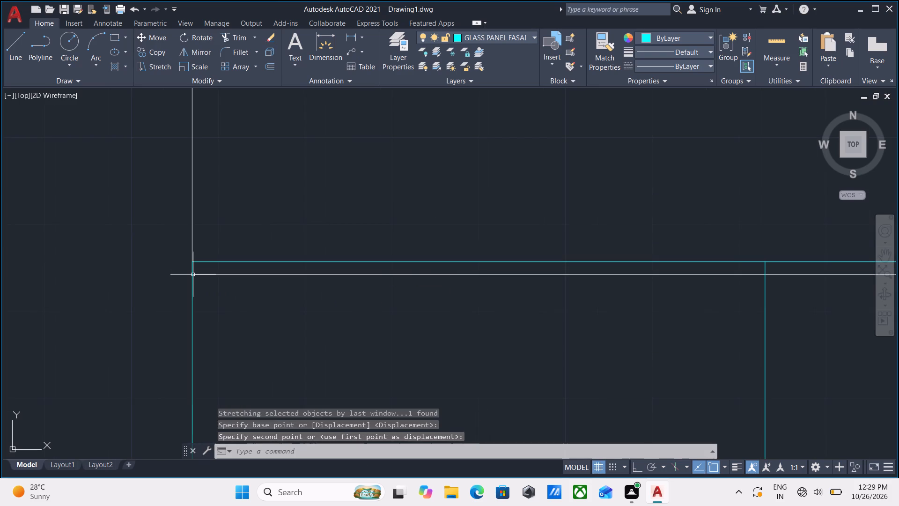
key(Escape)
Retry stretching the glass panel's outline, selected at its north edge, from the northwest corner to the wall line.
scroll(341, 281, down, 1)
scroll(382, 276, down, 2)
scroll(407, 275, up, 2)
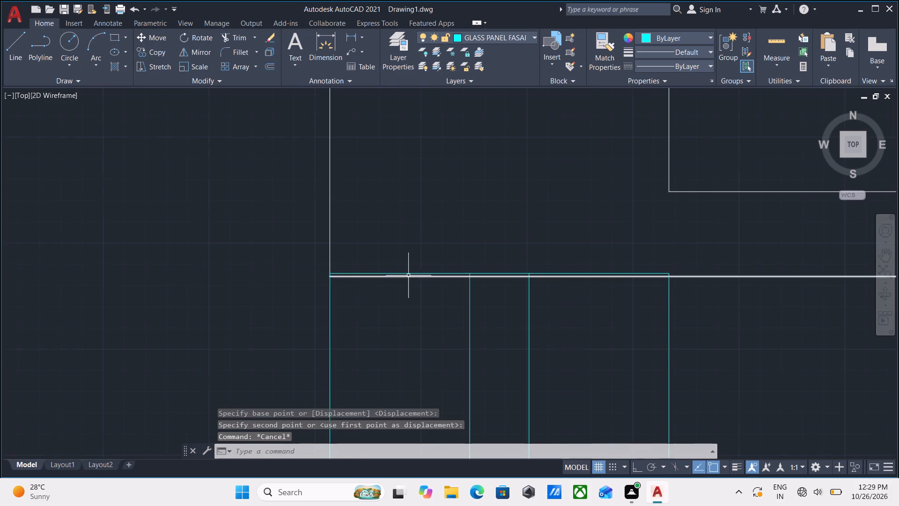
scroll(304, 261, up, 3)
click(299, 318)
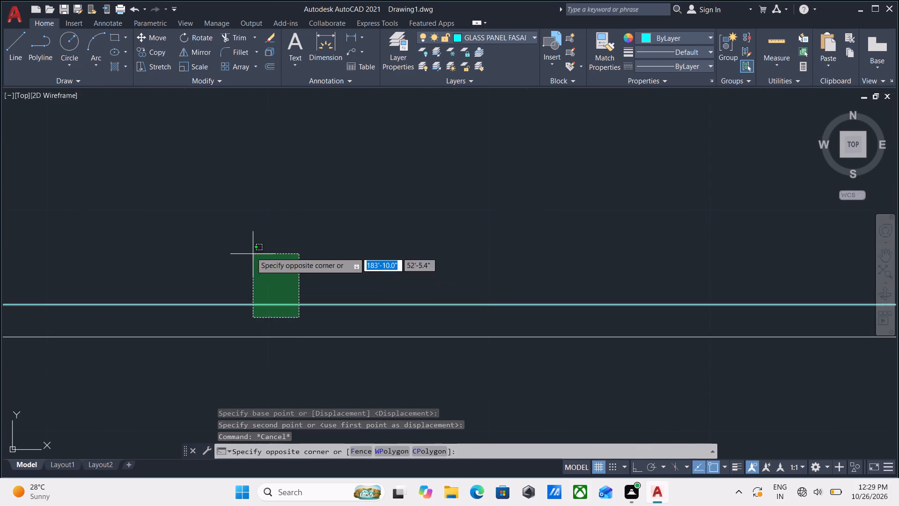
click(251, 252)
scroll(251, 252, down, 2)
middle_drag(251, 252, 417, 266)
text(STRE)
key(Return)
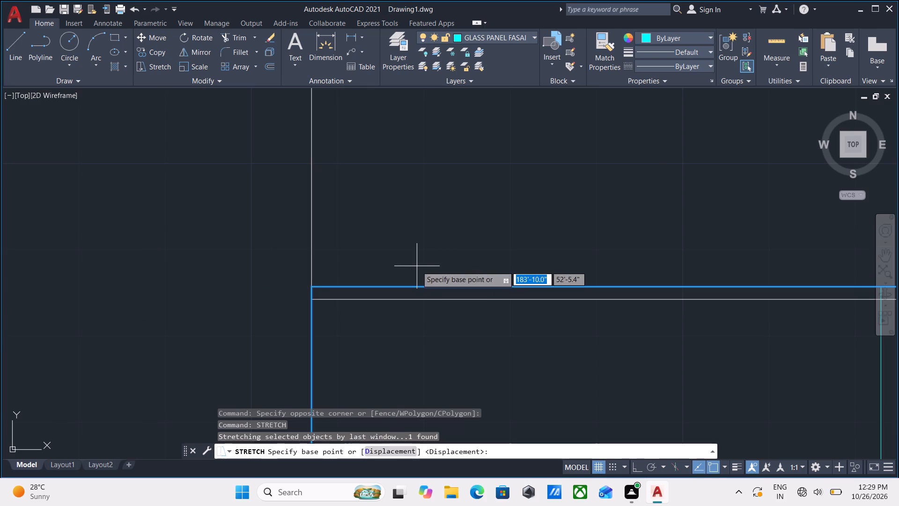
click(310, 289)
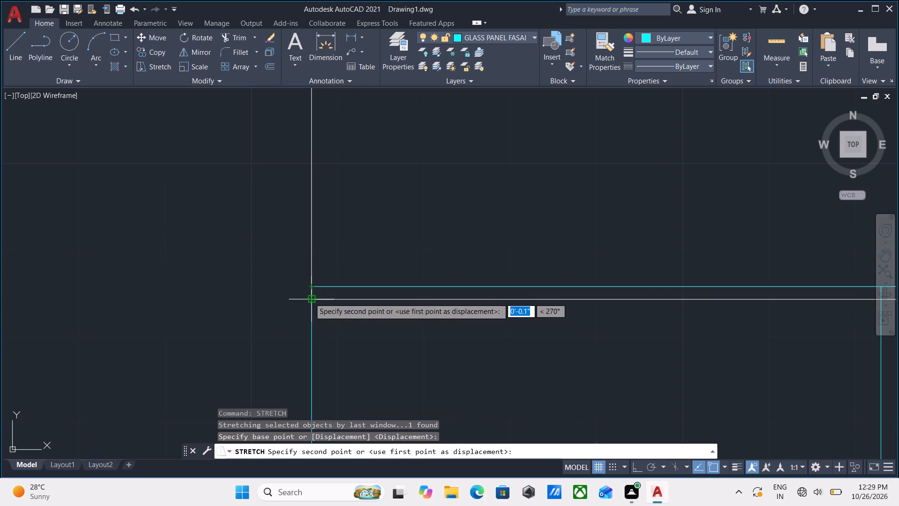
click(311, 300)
Stretch the north edge of the glass panel's outline from its midpoint south onto the wall line.
scroll(390, 306, down, 1)
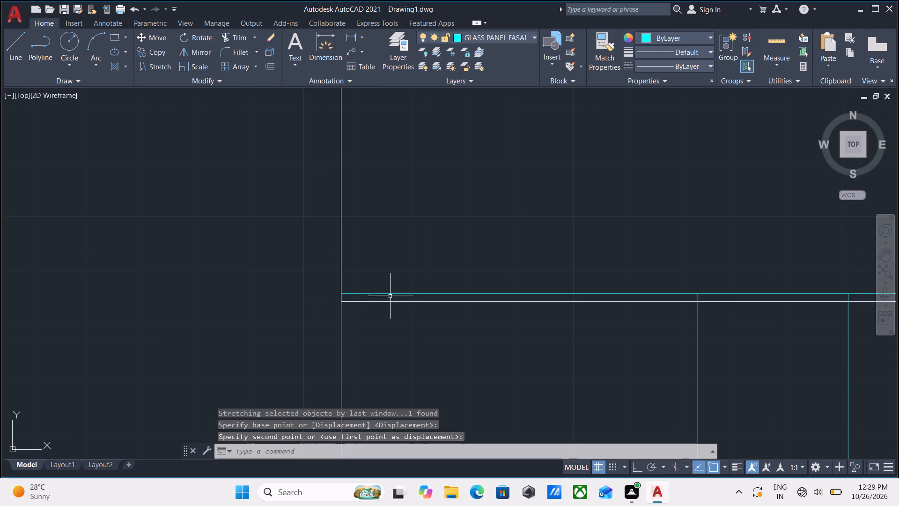
scroll(390, 293, up, 2)
click(397, 304)
click(364, 263)
scroll(511, 290, down, 2)
middle_drag(510, 290, 377, 290)
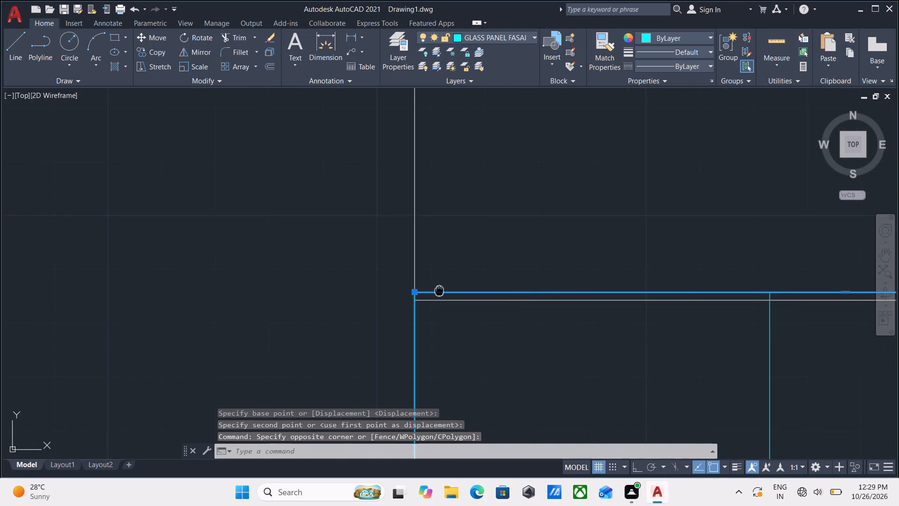
middle_drag(377, 290, 226, 291)
scroll(540, 288, down, 2)
middle_drag(540, 288, 403, 290)
scroll(403, 290, up, 2)
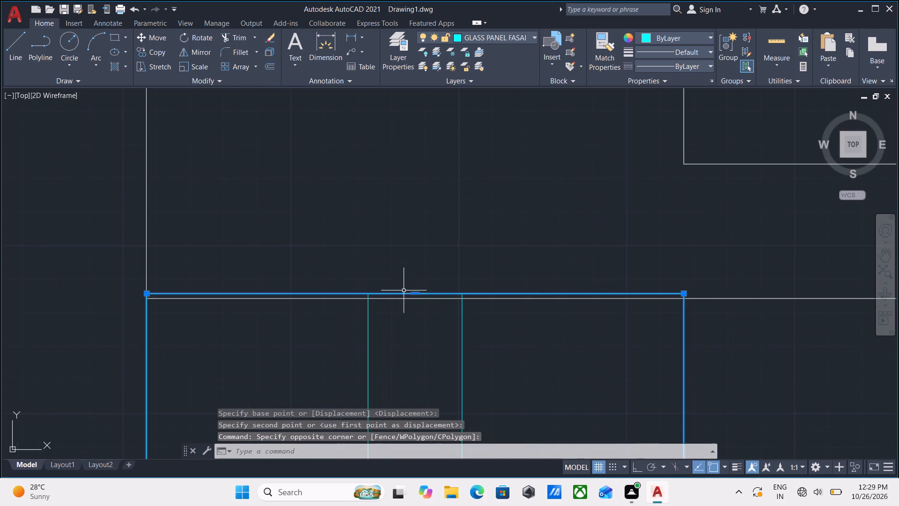
scroll(405, 290, up, 2)
click(442, 302)
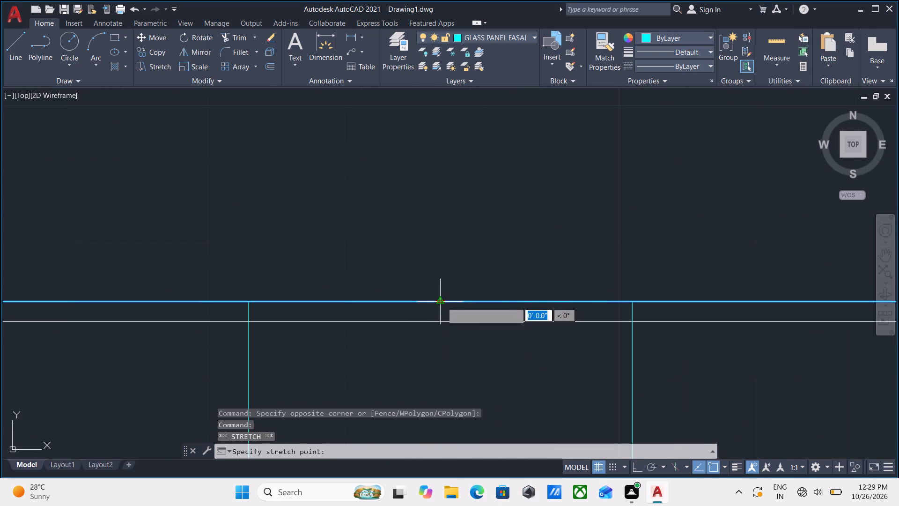
click(441, 322)
scroll(474, 303, down, 3)
middle_drag(474, 303, 442, 246)
key(Escape)
Shorten the east inner line of the glass panel so that it ends at the panel's north edge.
scroll(512, 279, down, 2)
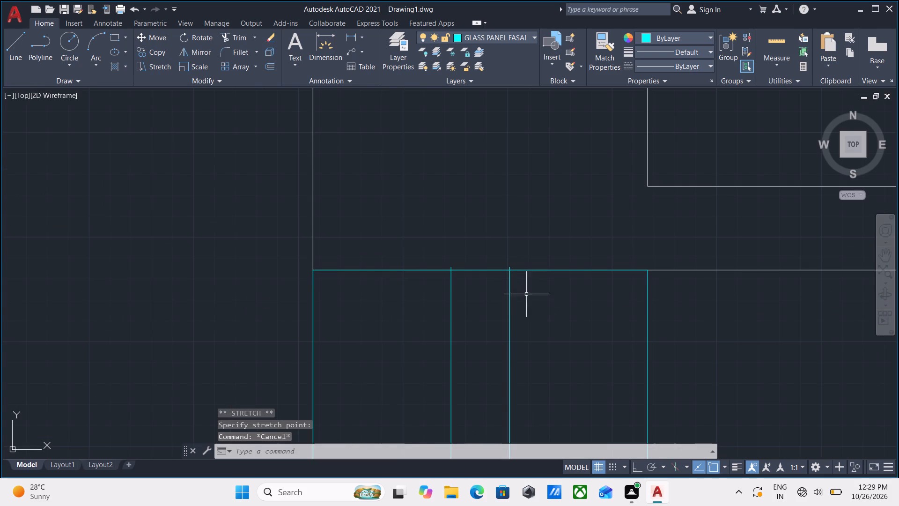
click(526, 294)
click(499, 293)
scroll(500, 290, up, 5)
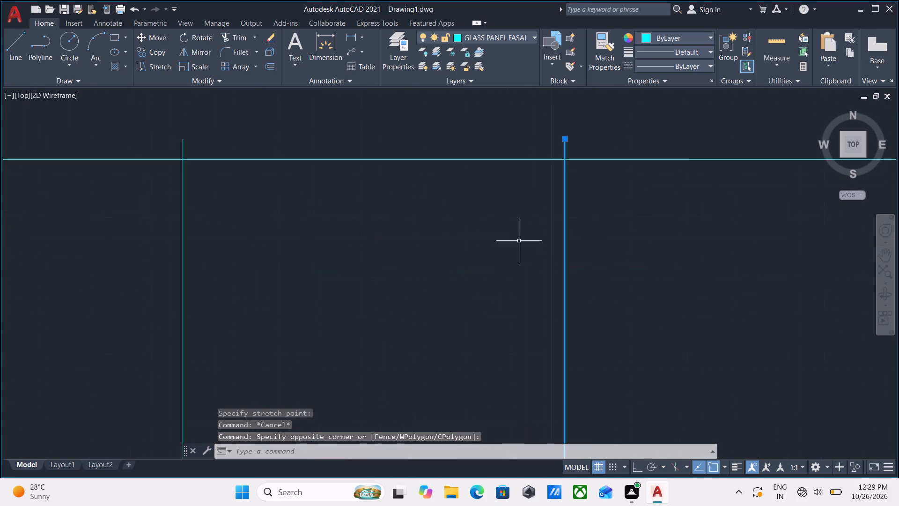
middle_drag(549, 185, 510, 373)
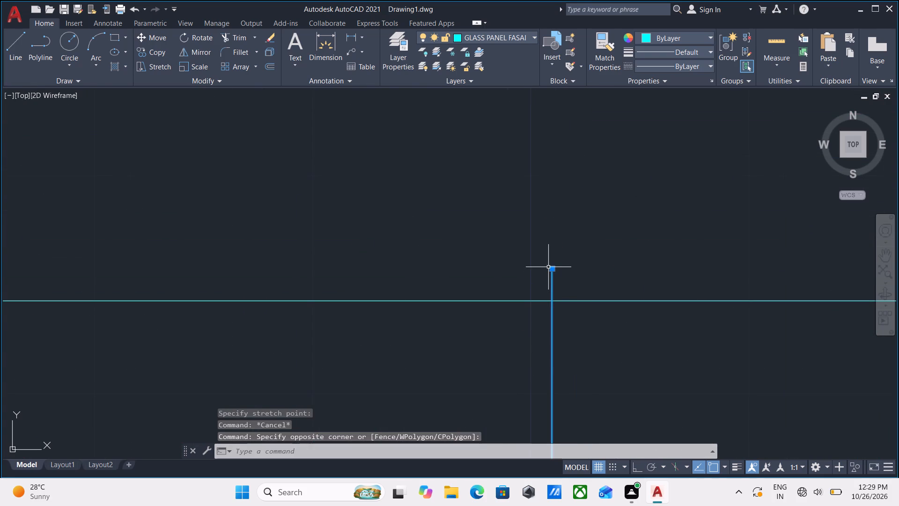
click(551, 270)
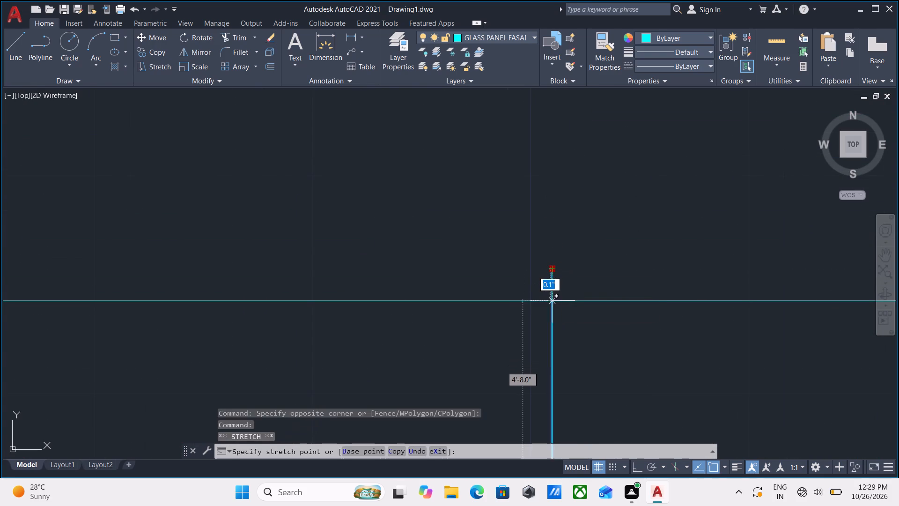
click(555, 298)
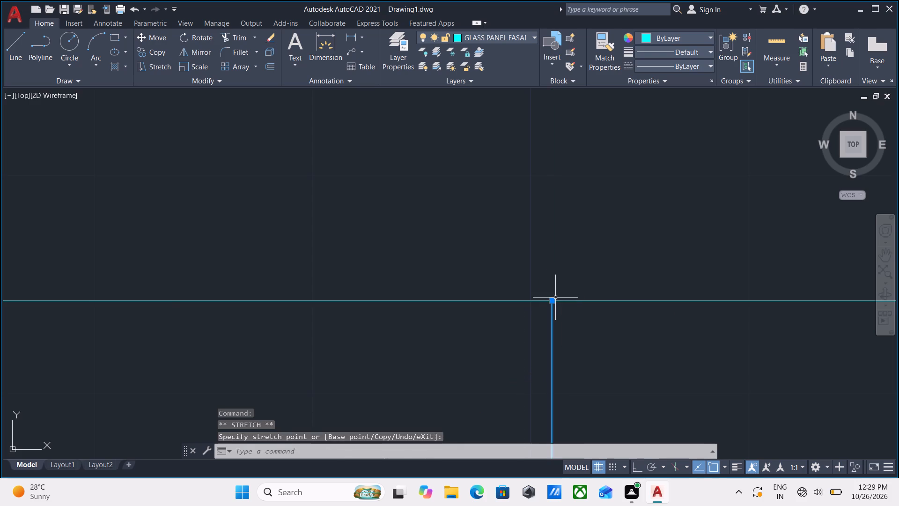
key(Escape)
Shorten the west inner line of the glass panel so that it ends at the panel's north edge.
scroll(555, 298, down, 4)
scroll(368, 337, up, 1)
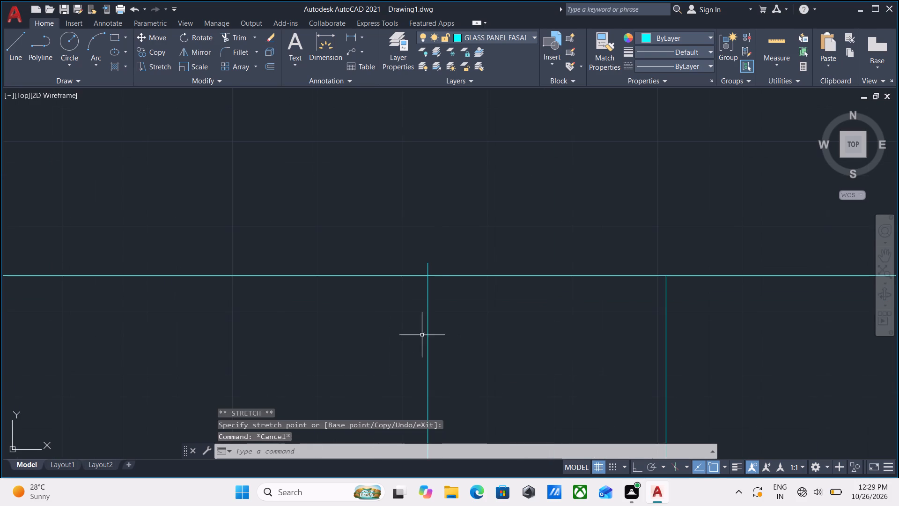
click(449, 338)
click(389, 327)
scroll(437, 248, up, 3)
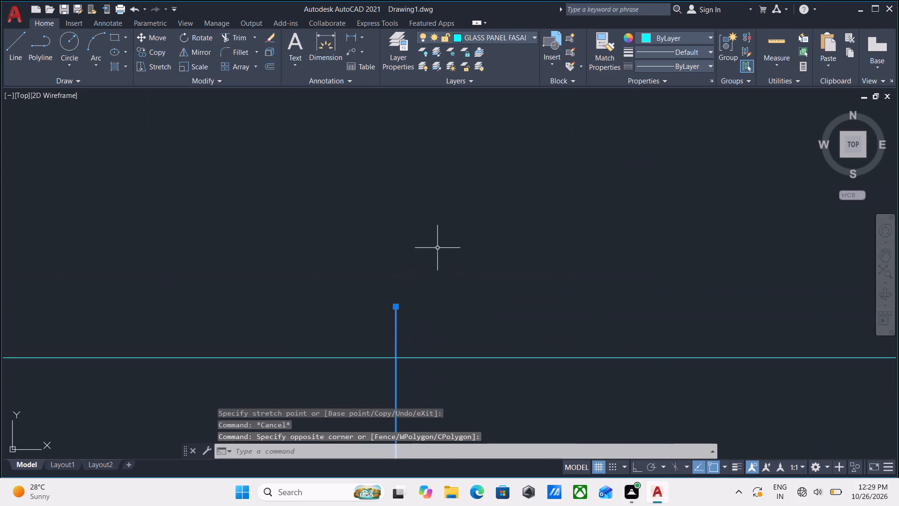
click(396, 306)
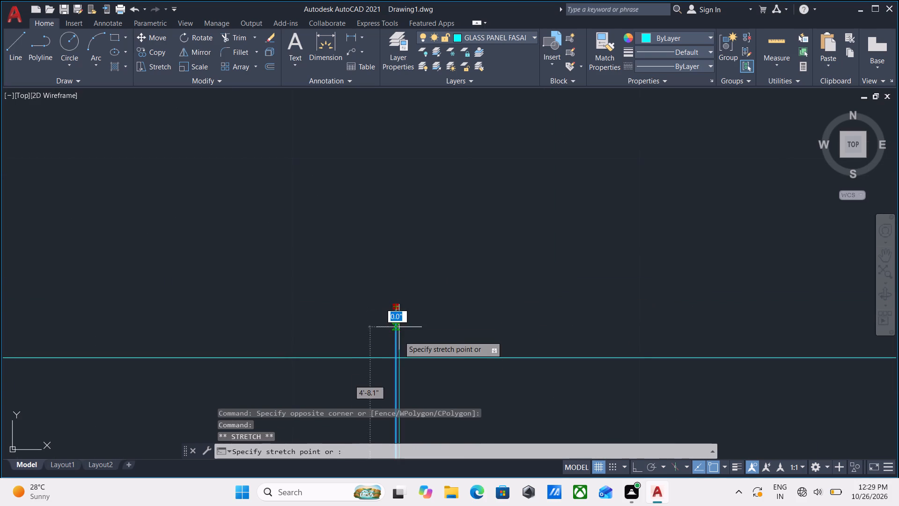
click(397, 361)
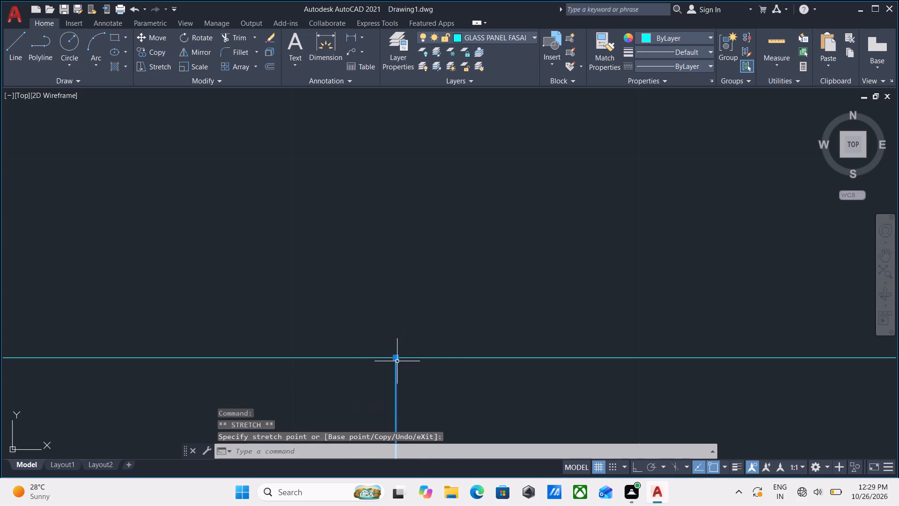
key(Escape)
Group the outline and both inner lines of the corrected glass panel above the crossed shaft.
scroll(397, 361, down, 11)
scroll(437, 332, down, 2)
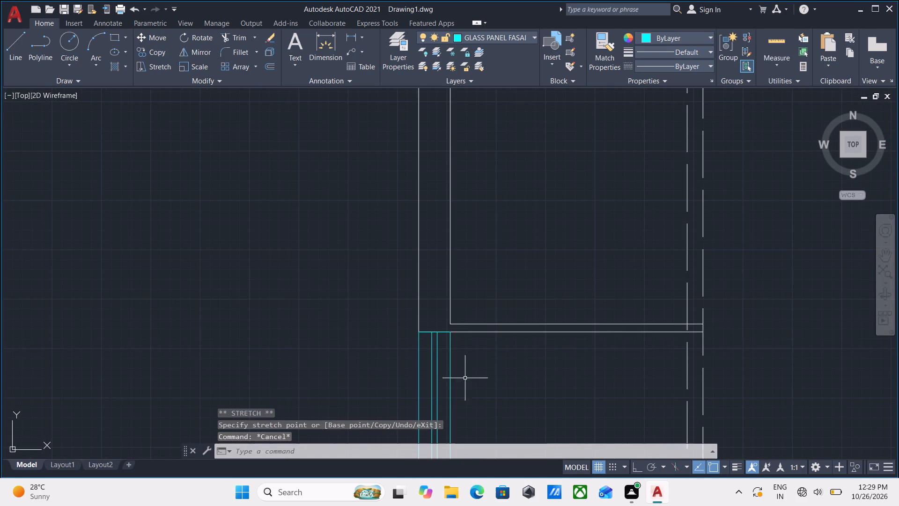
click(472, 385)
click(326, 348)
scroll(336, 348, down, 2)
middle_drag(336, 348, 329, 301)
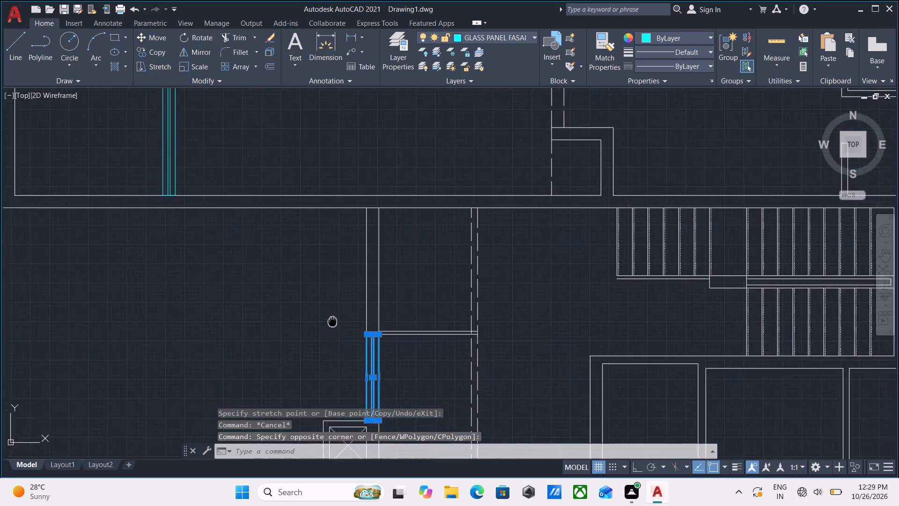
middle_drag(329, 301, 329, 277)
key(g)
key(Return)
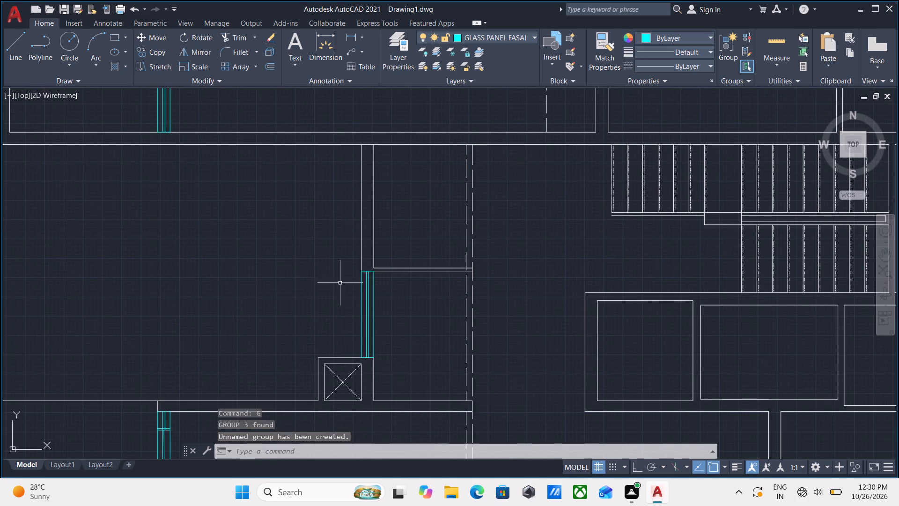
scroll(382, 317, up, 3)
click(383, 317)
click(280, 253)
key(Escape)
Examine the villa floor plan as a whole, including the glass panels placed in it and the spare ones beside it.
scroll(280, 253, down, 2)
middle_drag(280, 253, 330, 235)
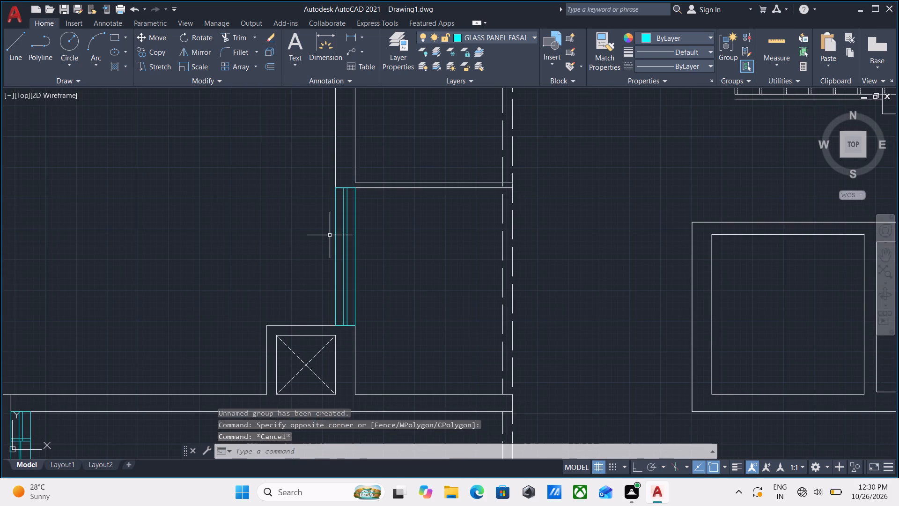
scroll(402, 237, down, 2)
middle_drag(402, 237, 407, 289)
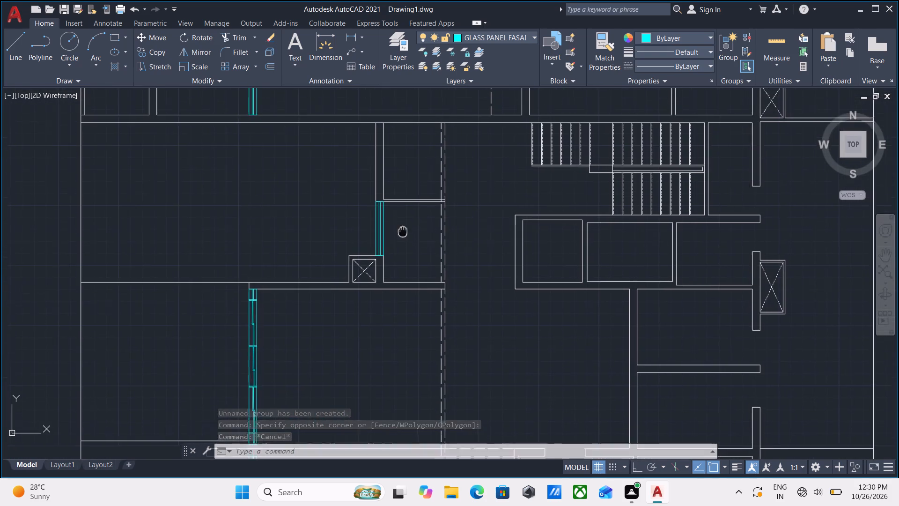
middle_drag(407, 289, 412, 346)
scroll(326, 275, down, 1)
middle_drag(326, 275, 367, 369)
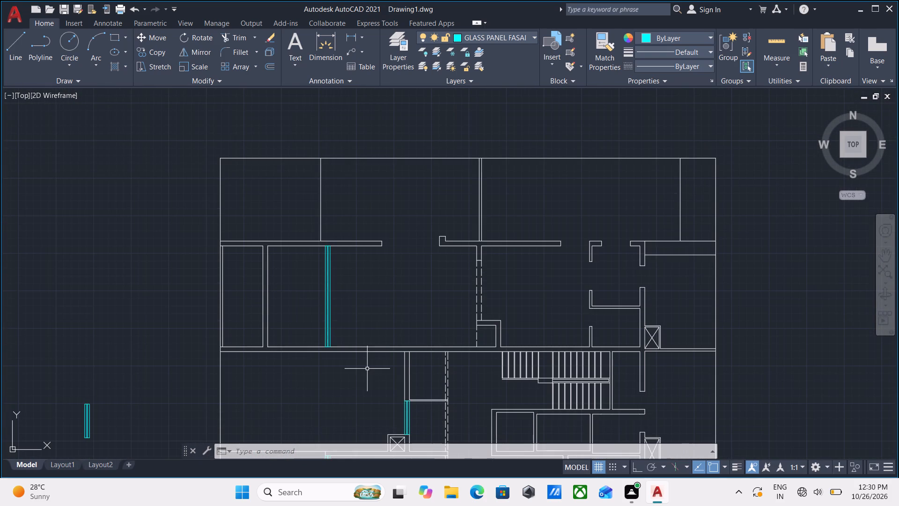
scroll(364, 278, down, 2)
middle_drag(364, 278, 362, 337)
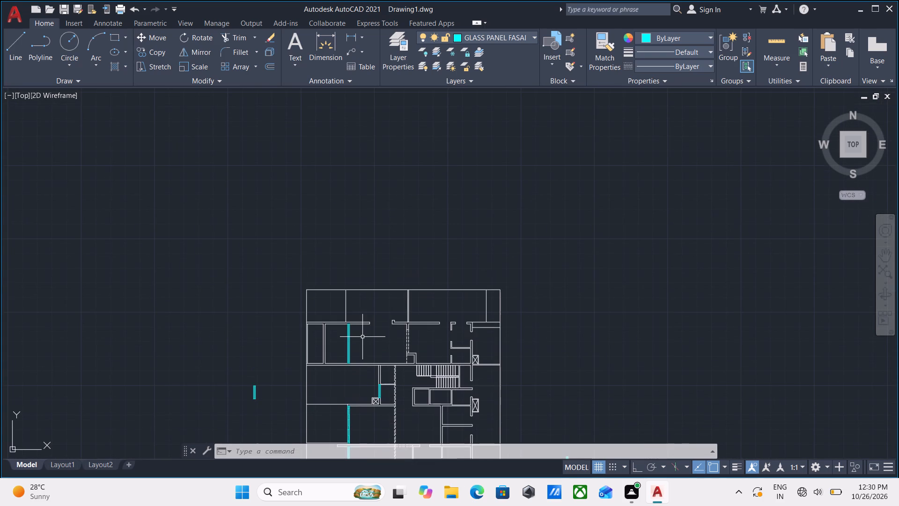
scroll(409, 303, down, 2)
middle_drag(406, 303, 292, 327)
scroll(290, 328, up, 3)
scroll(294, 324, down, 2)
middle_drag(319, 310, 508, 232)
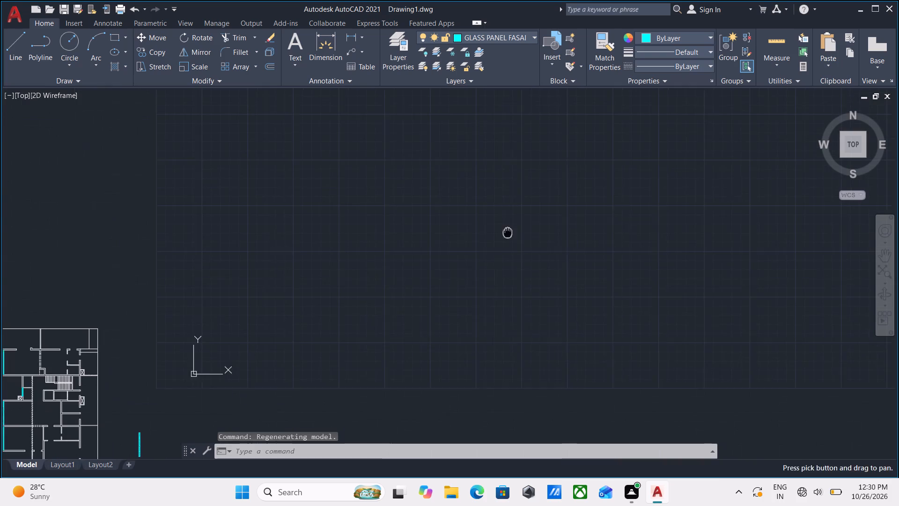
middle_drag(64, 387, 212, 313)
scroll(212, 313, up, 3)
middle_drag(181, 239, 210, 247)
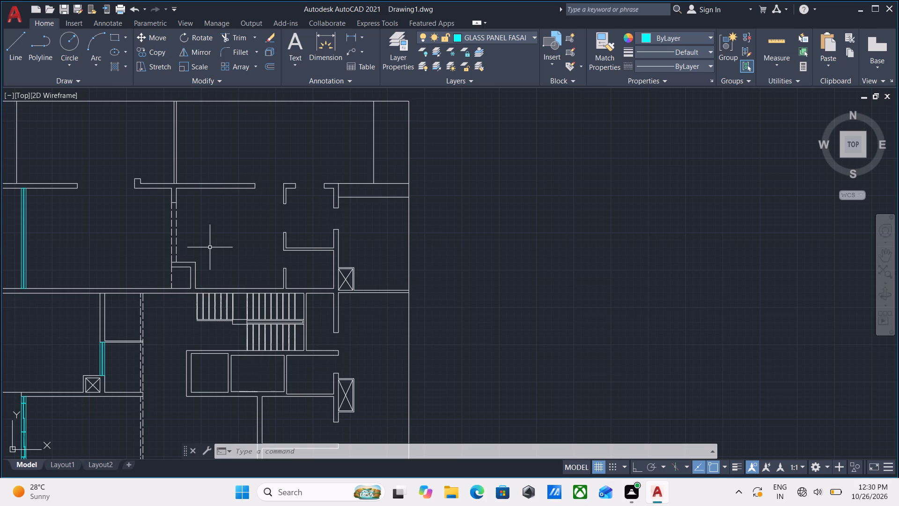
scroll(143, 213, down, 1)
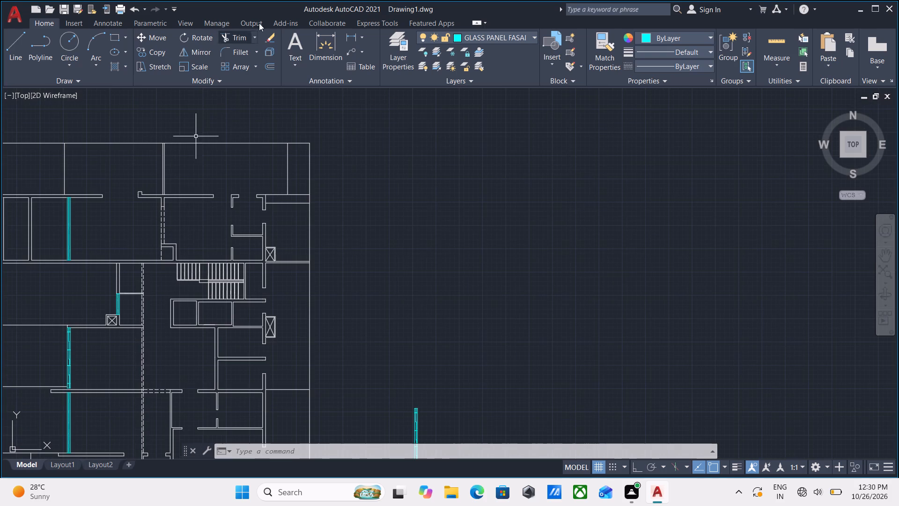
scroll(181, 181, down, 2)
middle_drag(181, 181, 211, 203)
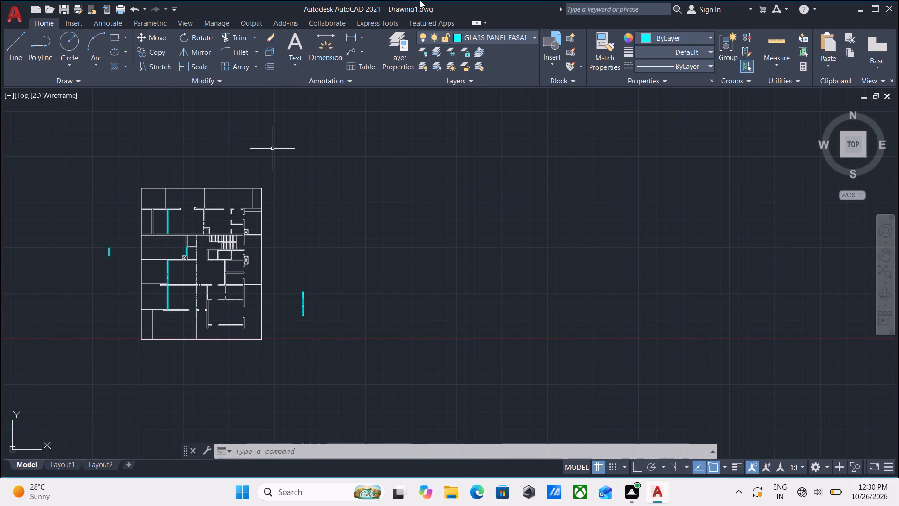
Ungroup the segmented glass panel in the opening southwest of the crossed shaft, accepting the first group offered.
middle_drag(196, 224, 292, 208)
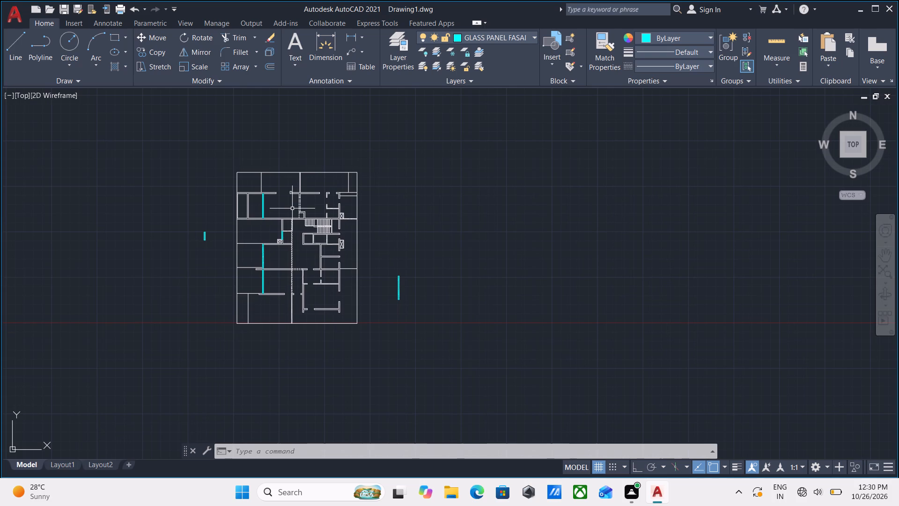
middle_drag(256, 261, 280, 249)
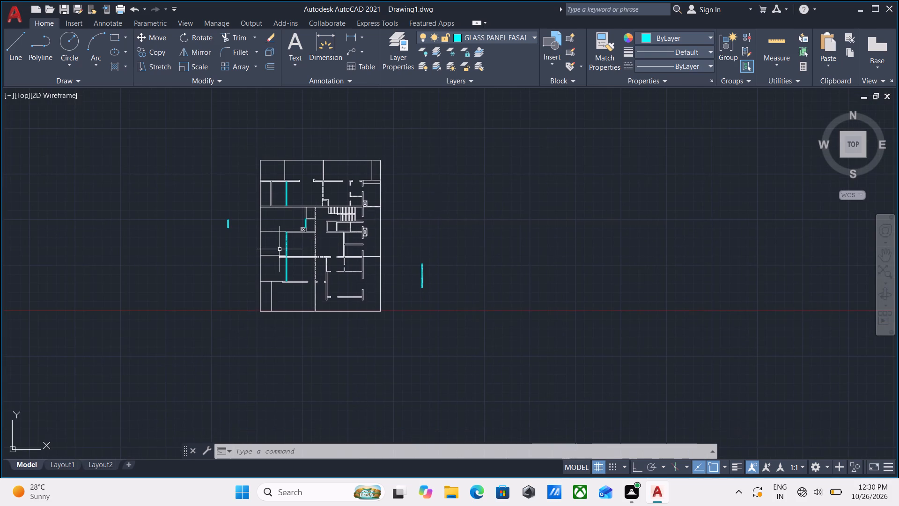
scroll(280, 249, up, 3)
middle_drag(295, 321, 357, 321)
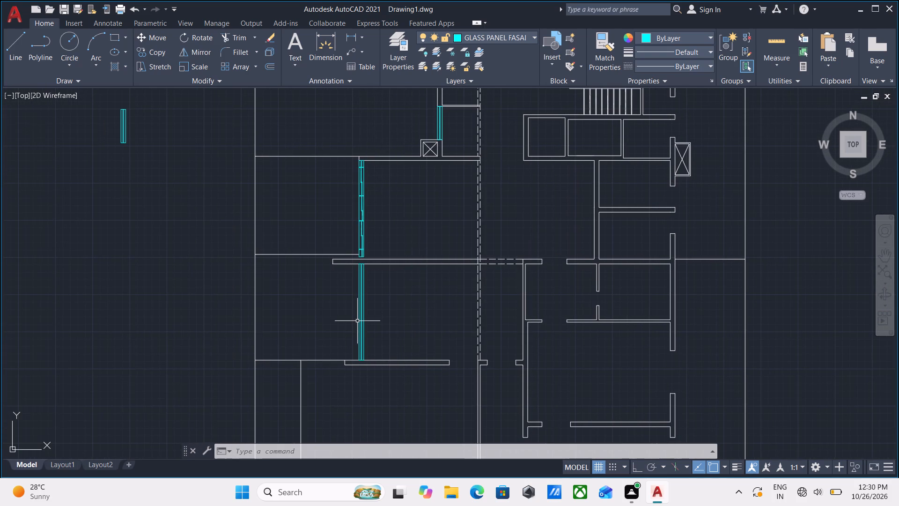
scroll(366, 213, up, 2)
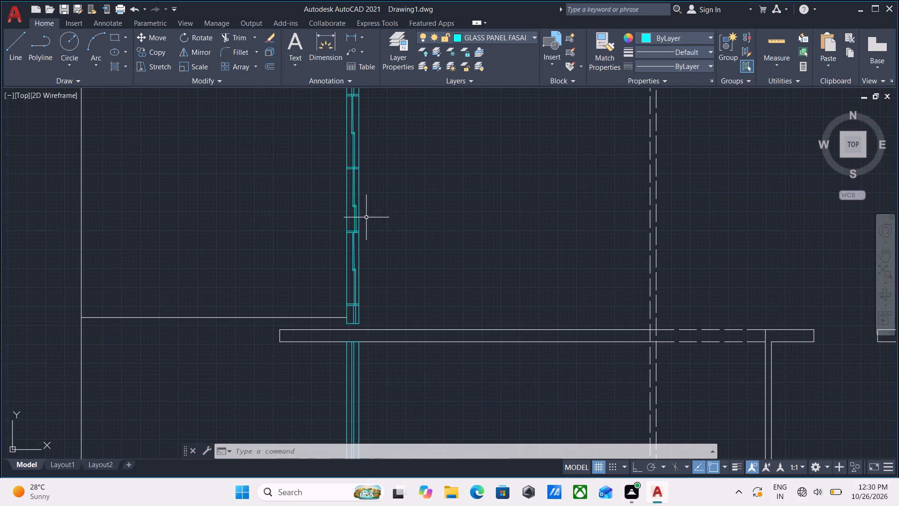
scroll(366, 217, down, 1)
middle_drag(366, 217, 360, 297)
scroll(349, 342, up, 4)
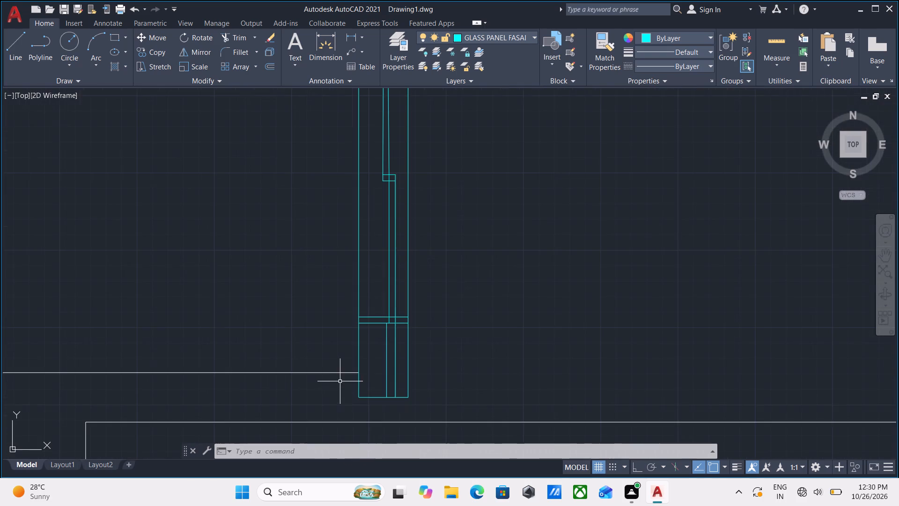
middle_drag(346, 380, 338, 304)
scroll(338, 304, up, 1)
click(470, 339)
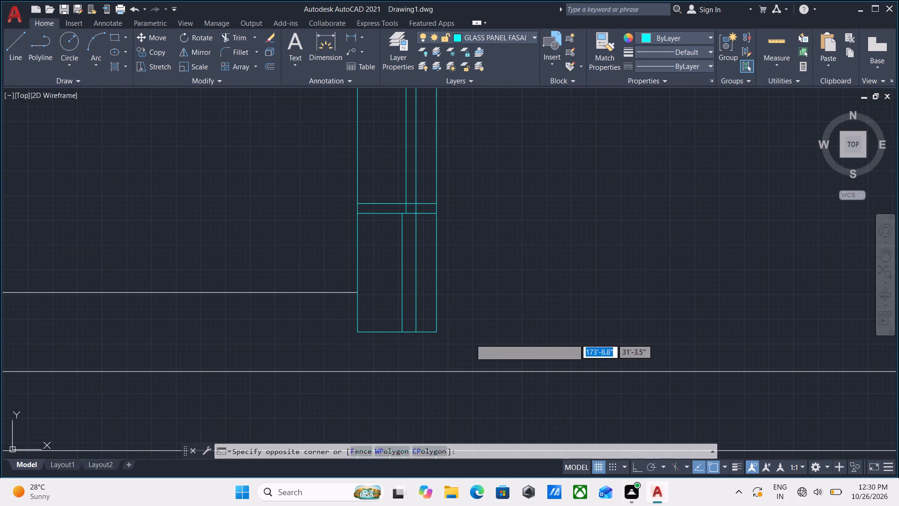
click(295, 323)
scroll(423, 329, down, 3)
middle_drag(423, 329, 426, 378)
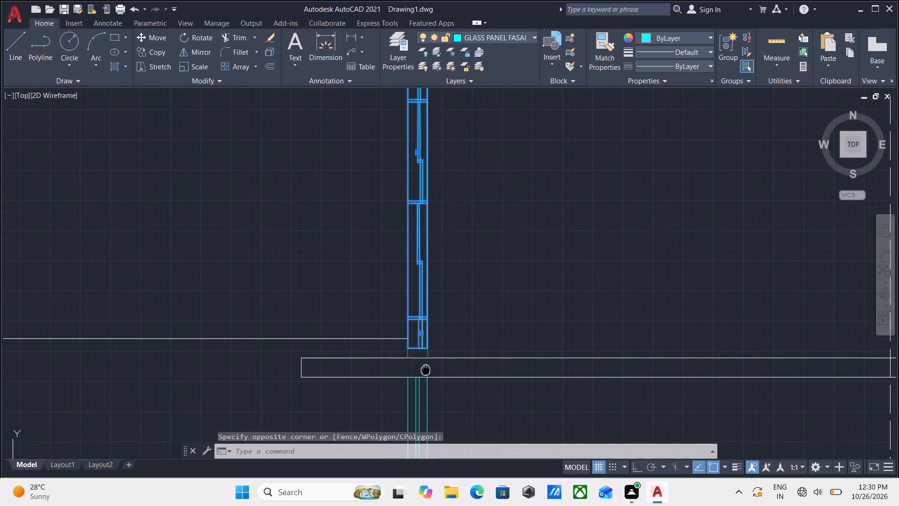
middle_drag(426, 378, 424, 384)
scroll(450, 345, down, 2)
scroll(450, 343, up, 1)
middle_drag(454, 203, 404, 361)
scroll(382, 292, up, 4)
scroll(382, 292, down, 2)
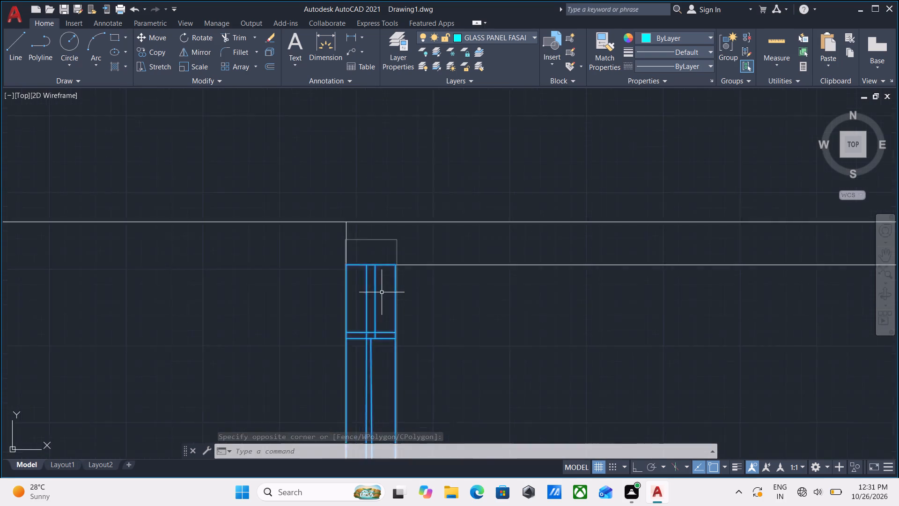
scroll(382, 292, down, 3)
middle_drag(380, 325, 350, 173)
scroll(336, 279, up, 2)
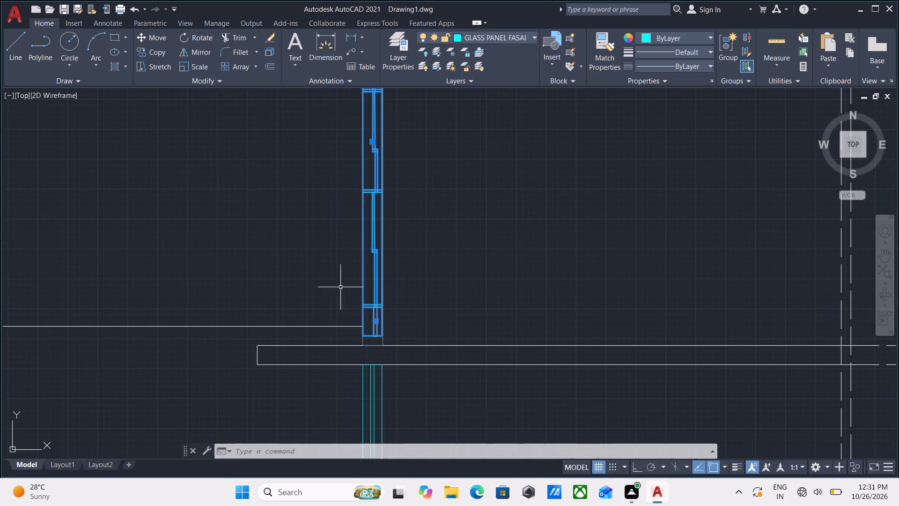
scroll(345, 292, up, 1)
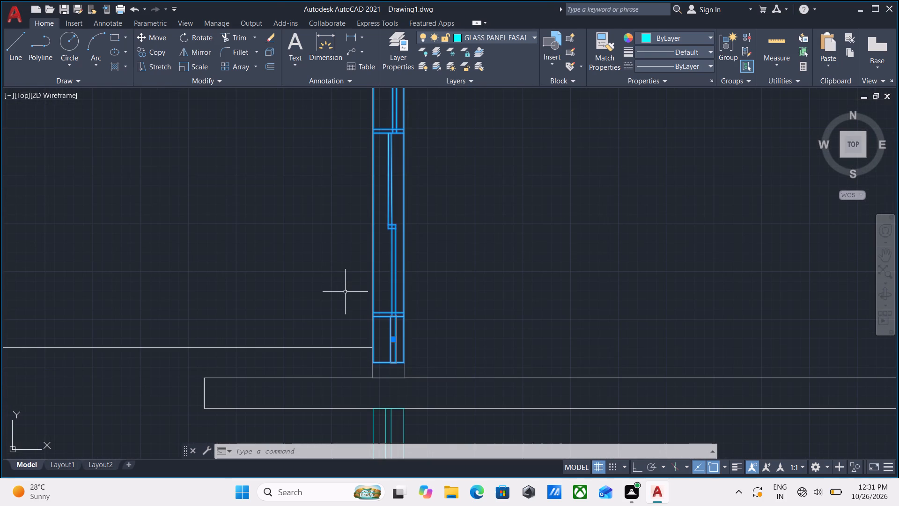
scroll(420, 331, up, 2)
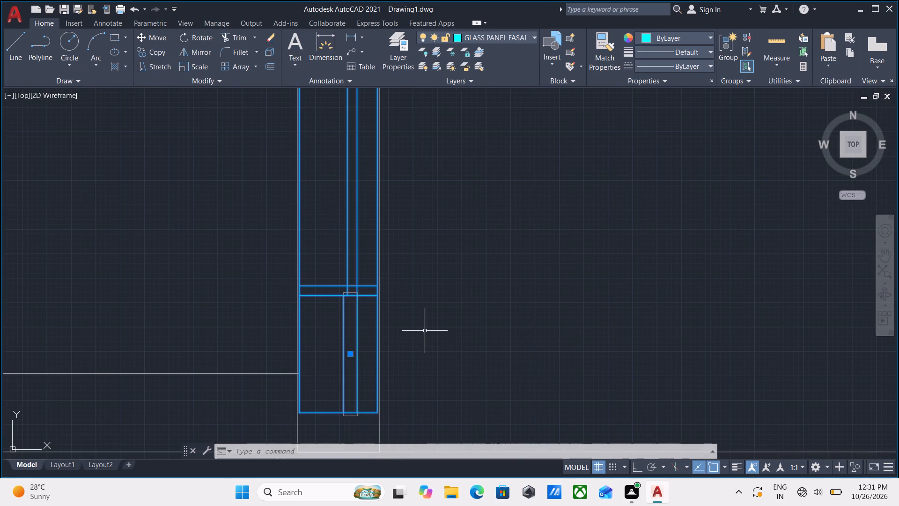
key(u)
text(NF)
key(BackSpace)
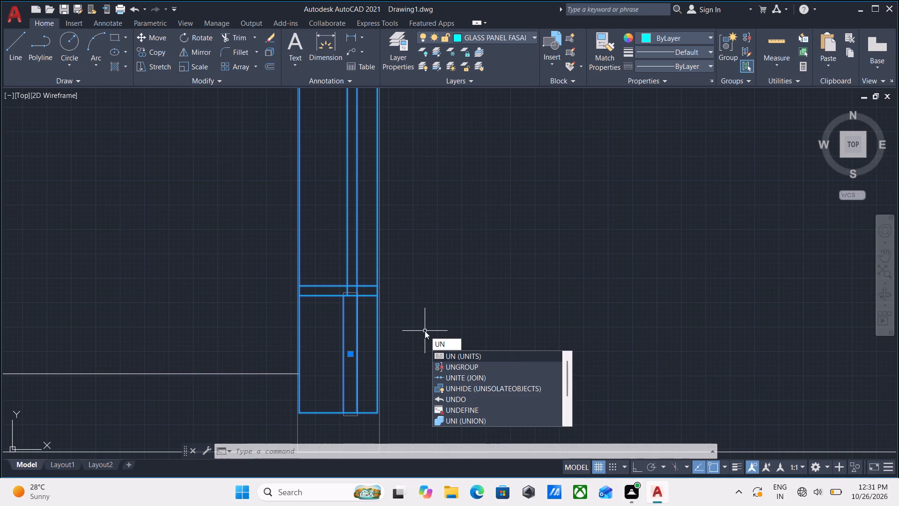
key(g)
key(Return)
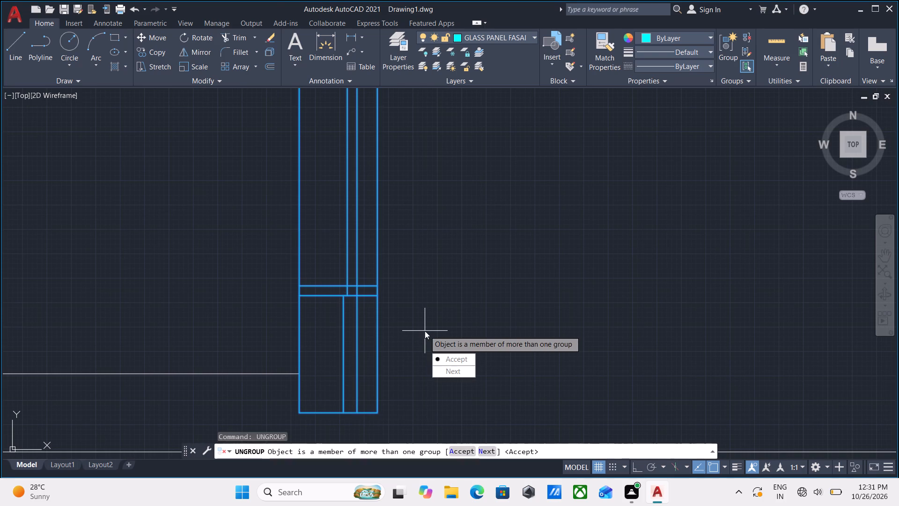
drag(447, 355, 425, 331)
Stretch the south end of the segmented glass panel about 4" south to meet the north face of the wall.
middle_drag(379, 388, 379, 388)
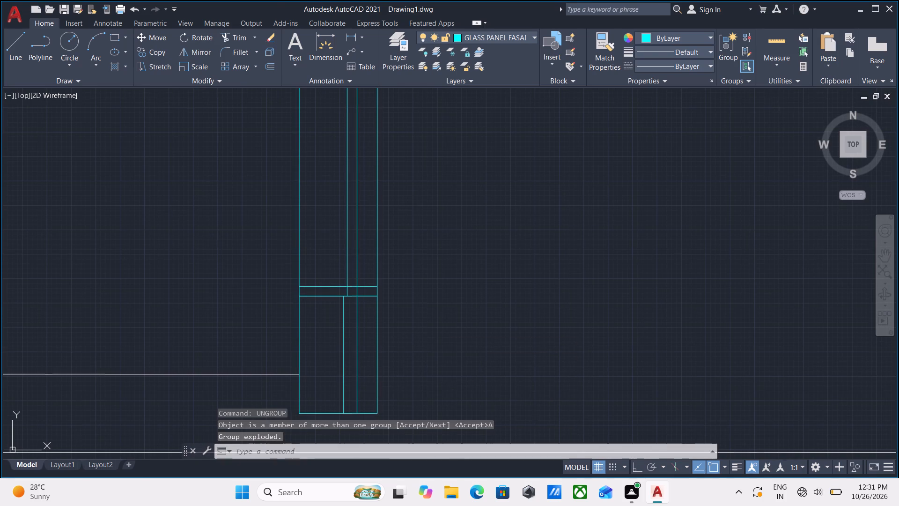
middle_drag(379, 388, 384, 322)
click(402, 359)
click(245, 330)
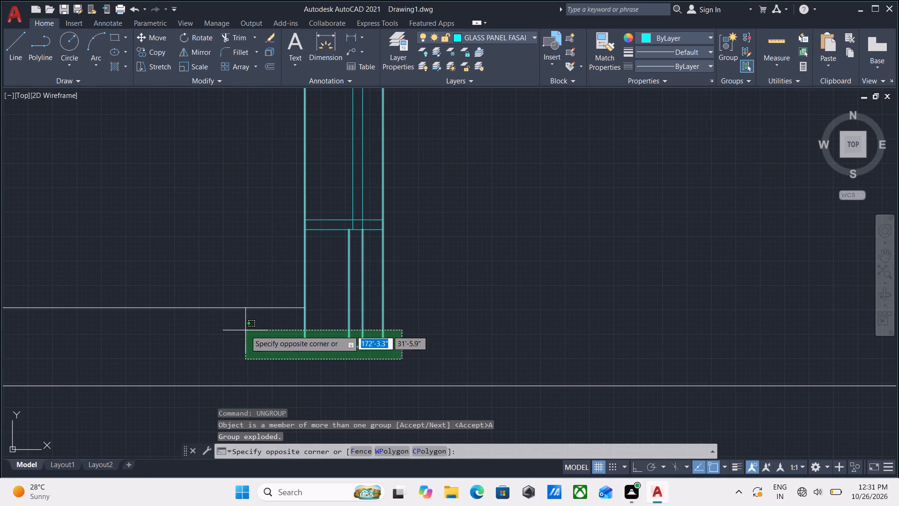
scroll(261, 338, up, 1)
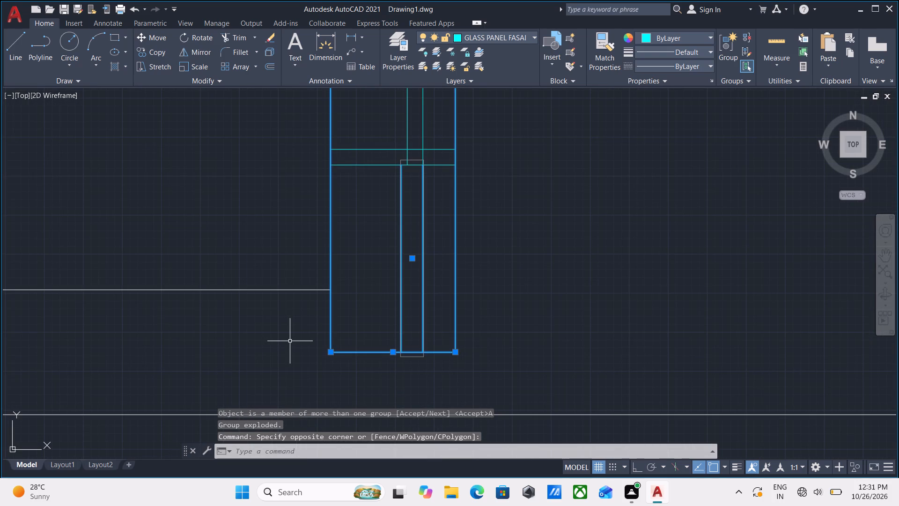
text(STR)
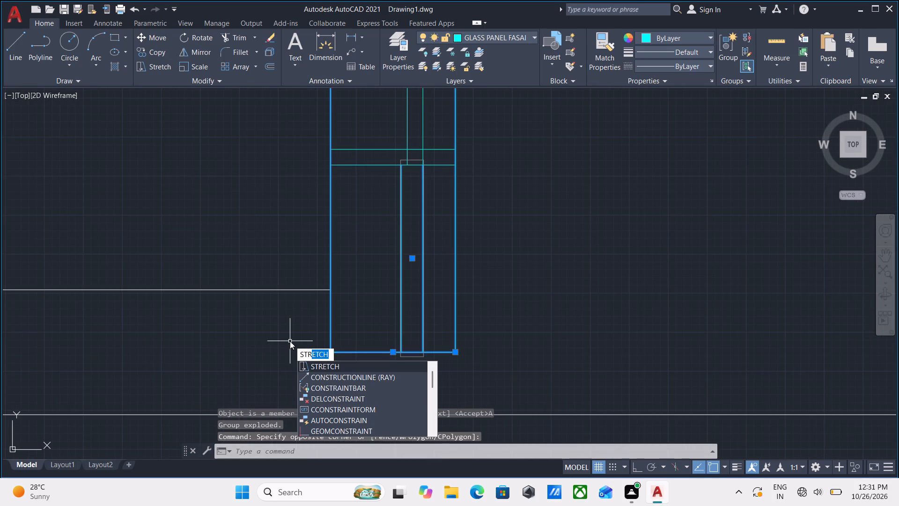
key(Return)
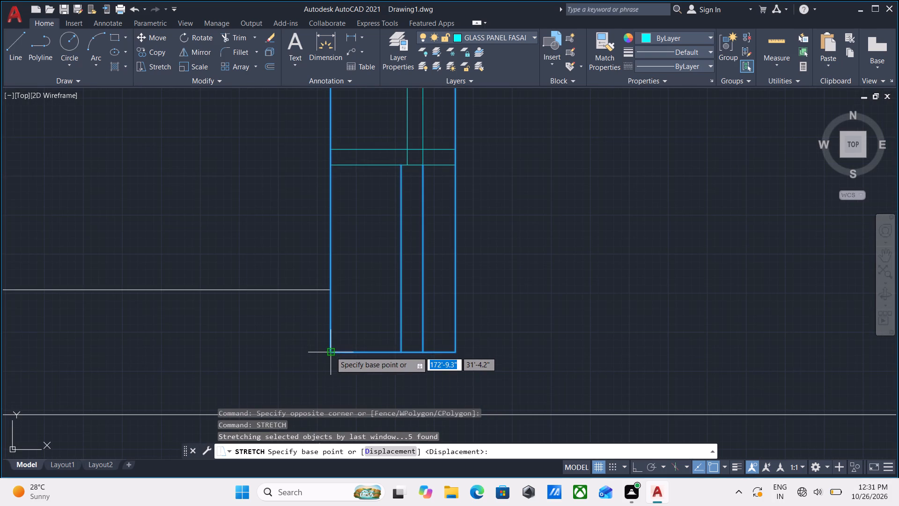
click(331, 351)
middle_drag(329, 388, 337, 356)
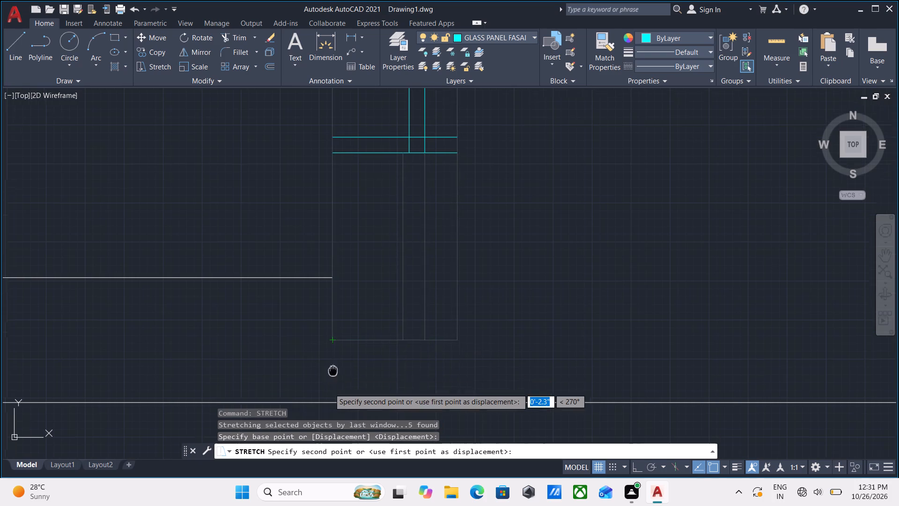
middle_drag(337, 356, 343, 329)
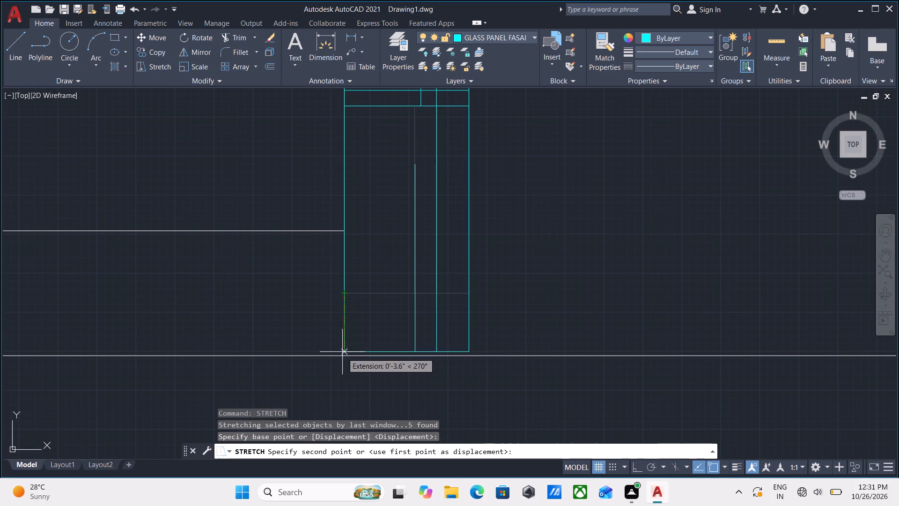
click(342, 357)
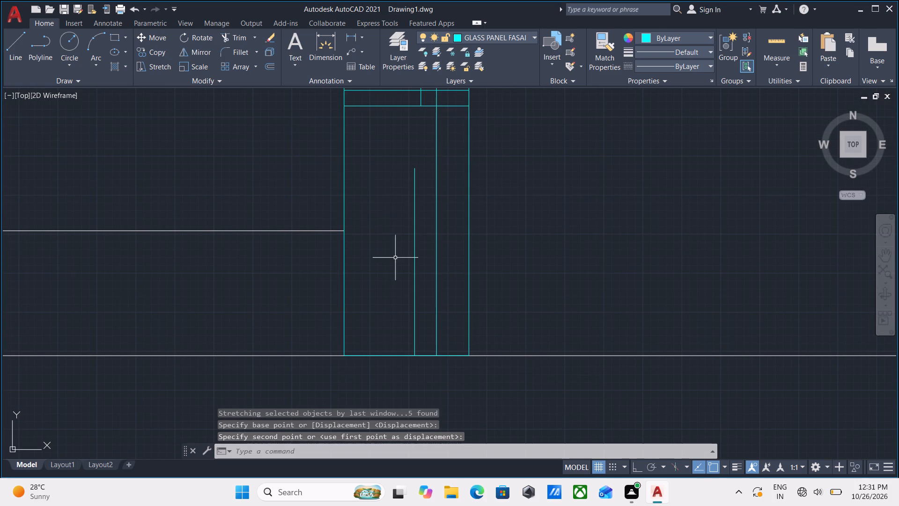
middle_drag(428, 181, 406, 243)
key(Escape)
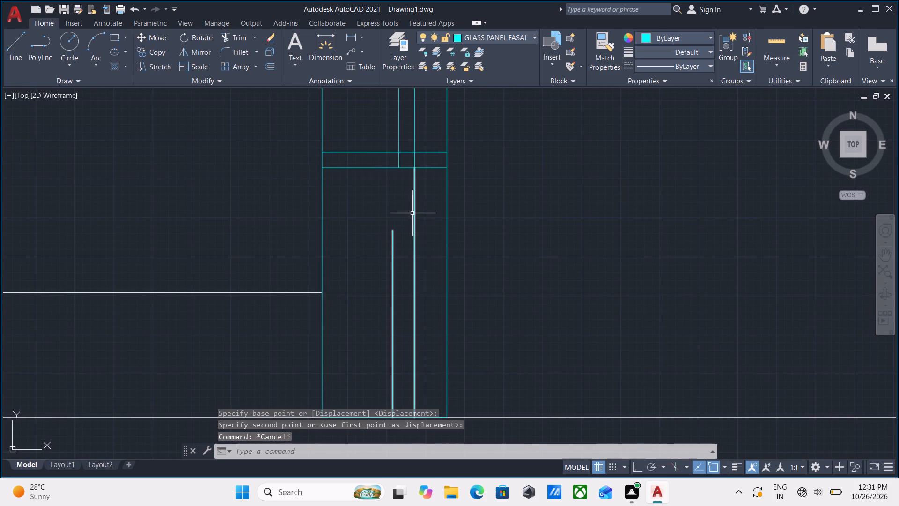
Ungroup the pair of inner lines in the southernmost segment of the glass panel.
click(402, 208)
click(372, 250)
scroll(380, 242, down, 1)
middle_drag(380, 242, 376, 265)
text(UNG)
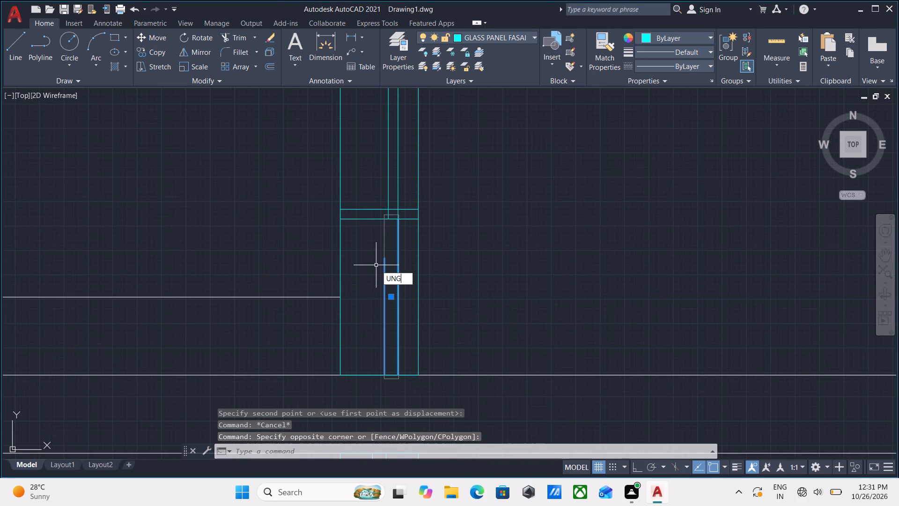
key(Return)
Lengthen the west inner line of the southernmost segment 4" north so that it meets the crossbar's south edge.
scroll(376, 266, up, 3)
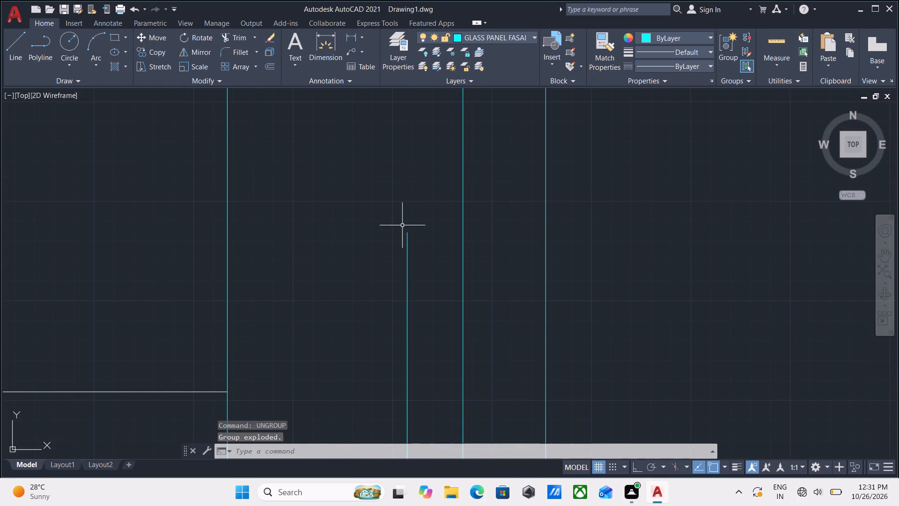
click(417, 210)
click(374, 263)
scroll(384, 255, down, 2)
middle_drag(384, 255, 383, 286)
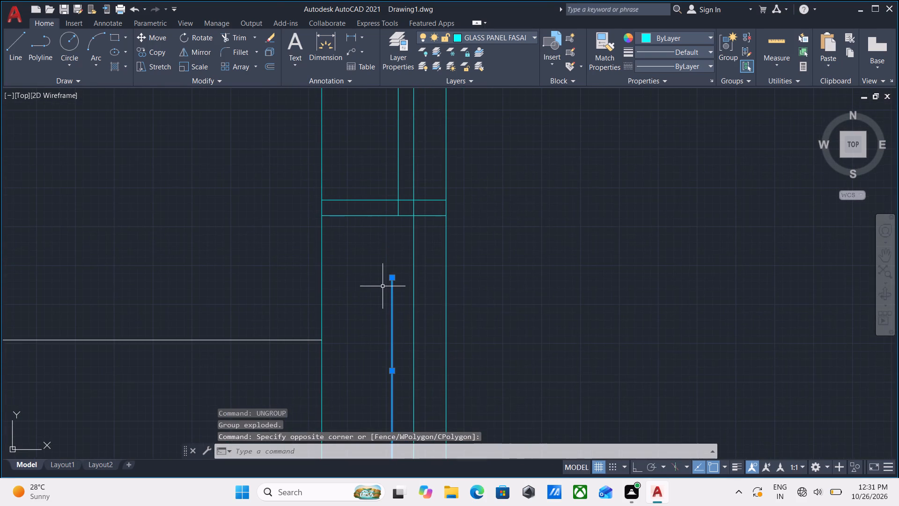
scroll(398, 270, up, 1)
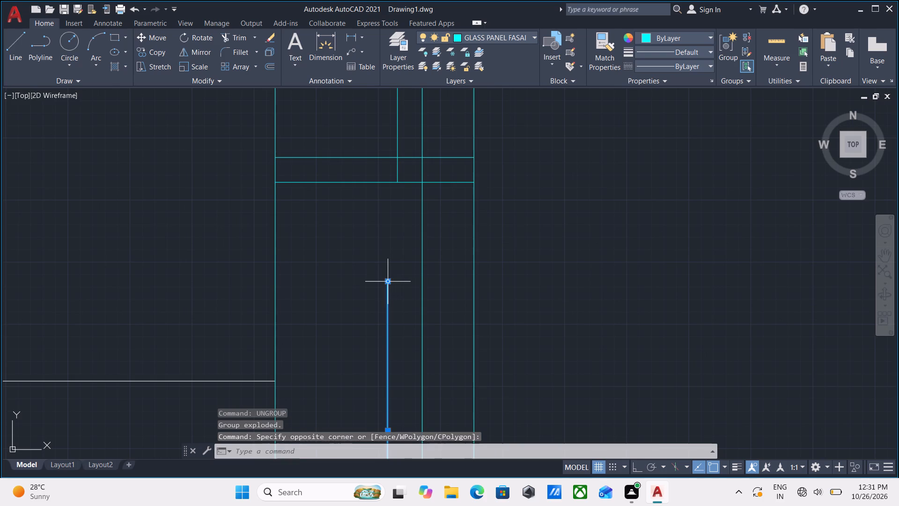
click(388, 280)
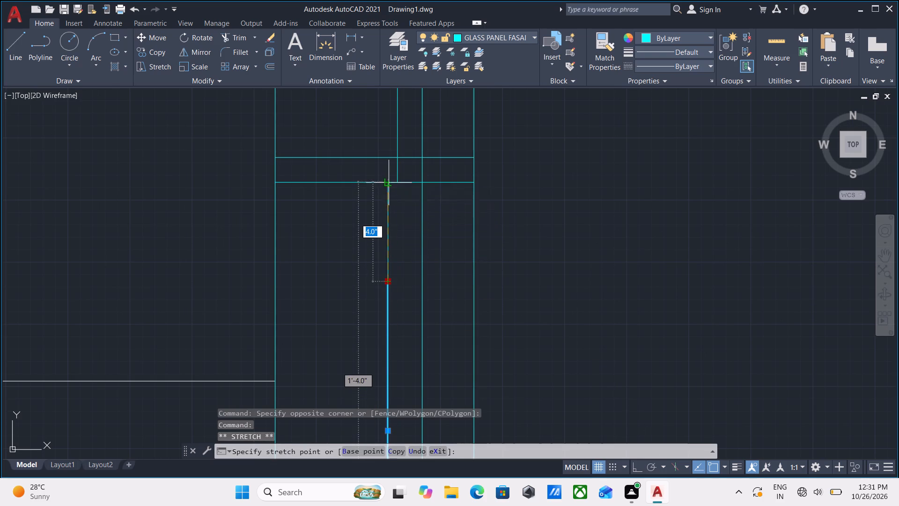
click(389, 183)
key(Escape)
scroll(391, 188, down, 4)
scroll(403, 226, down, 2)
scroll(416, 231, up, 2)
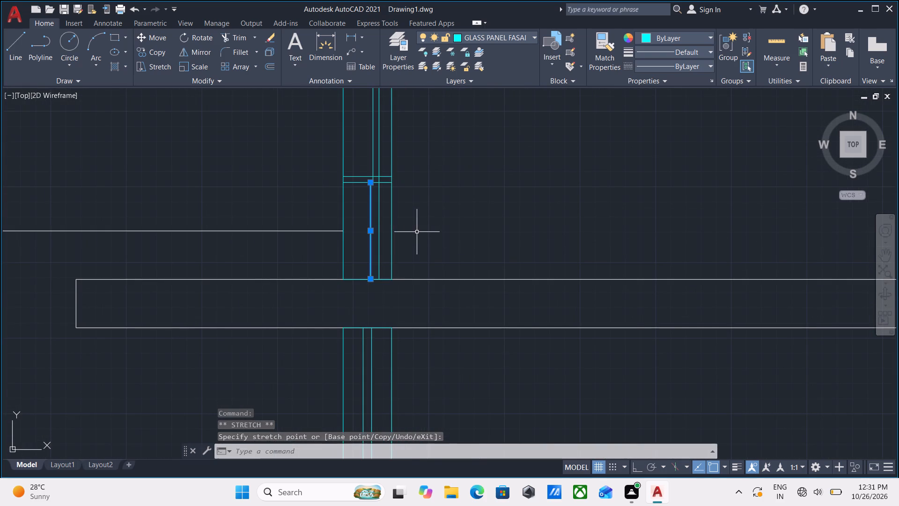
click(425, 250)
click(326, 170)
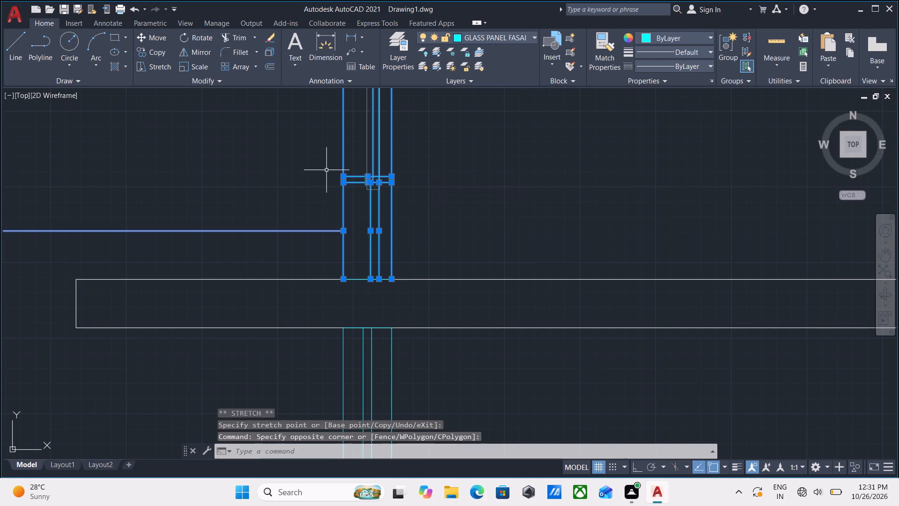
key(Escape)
Group all the lines of the segmented glass panel southwest of the crossed shaft, including its crossbars and both end lines.
click(420, 186)
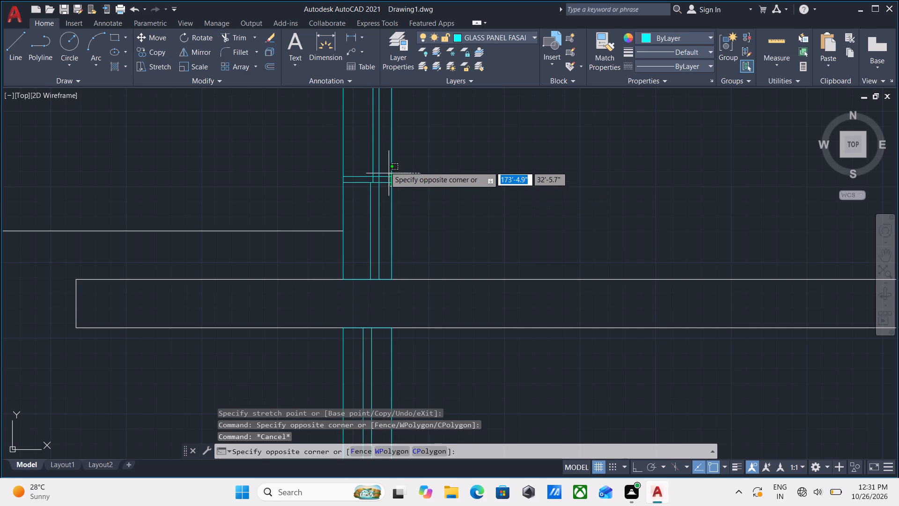
click(310, 139)
scroll(310, 139, down, 1)
middle_drag(310, 139, 332, 225)
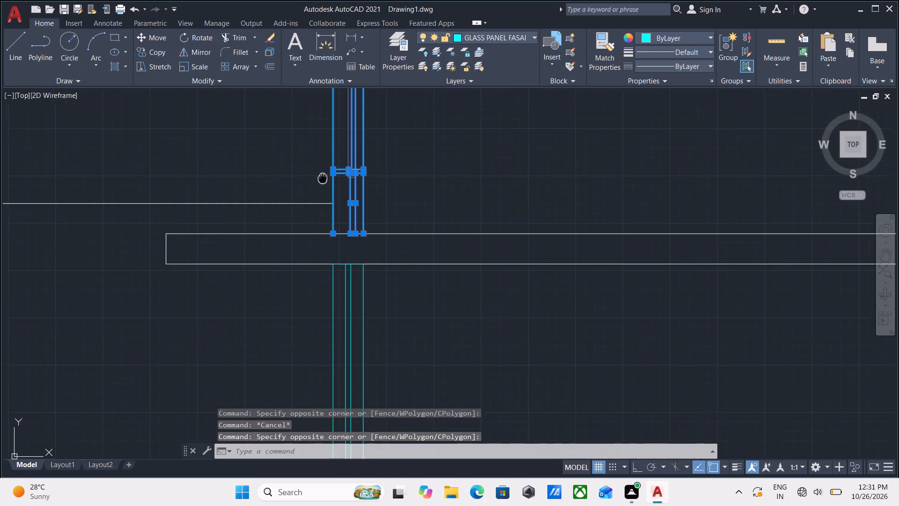
middle_drag(332, 225, 348, 343)
scroll(354, 280, down, 1)
middle_drag(354, 280, 353, 321)
scroll(353, 321, down, 1)
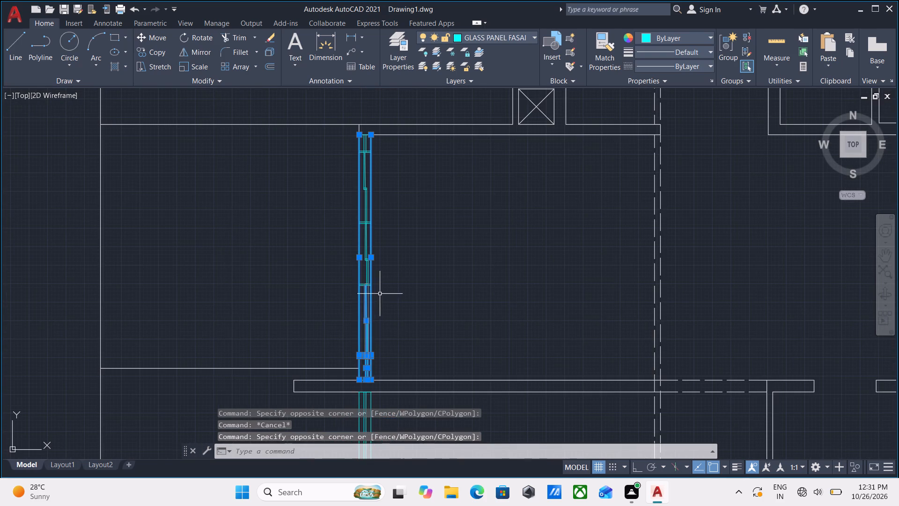
click(390, 315)
click(330, 156)
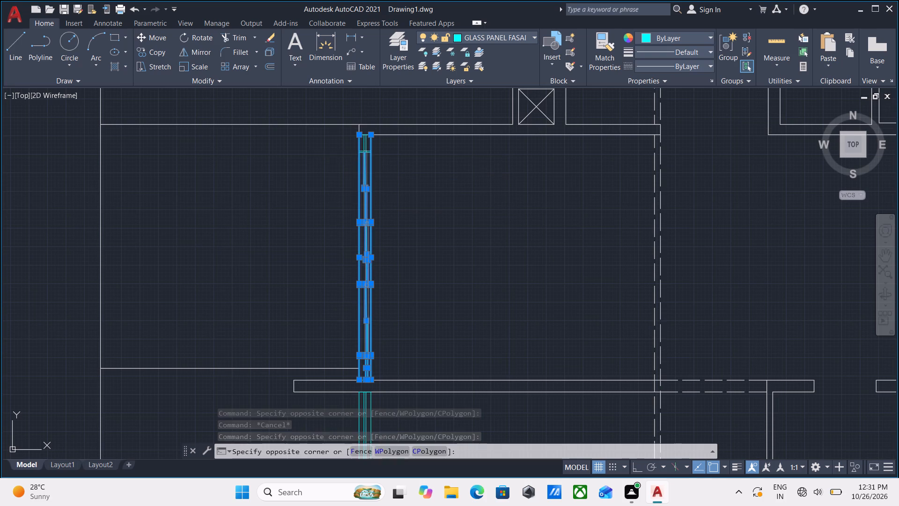
scroll(351, 153, up, 7)
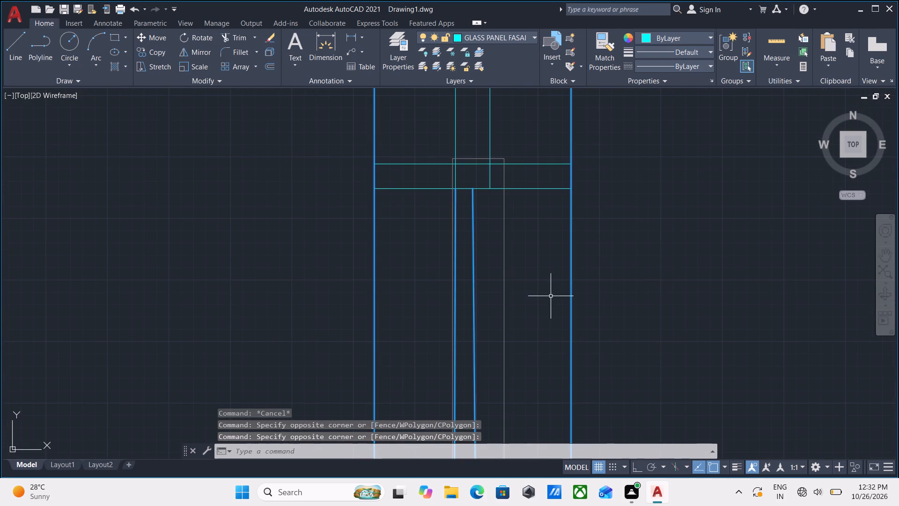
click(553, 297)
click(386, 111)
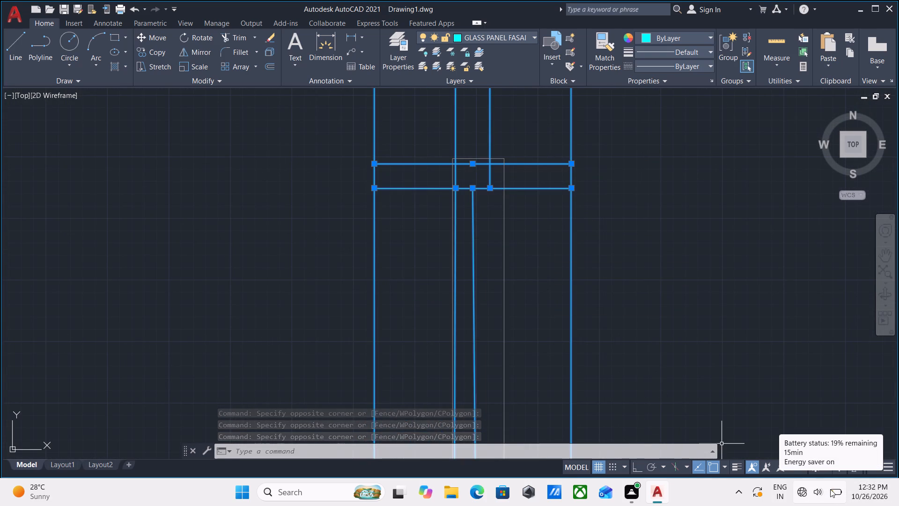
scroll(524, 165, down, 3)
scroll(580, 156, down, 2)
middle_drag(580, 156, 530, 240)
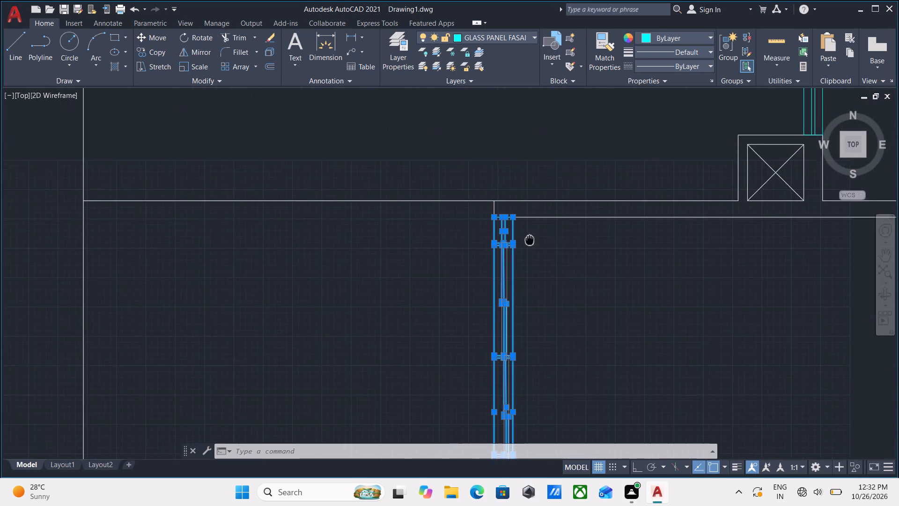
scroll(516, 198, up, 4)
scroll(501, 282, up, 2)
scroll(455, 231, up, 1)
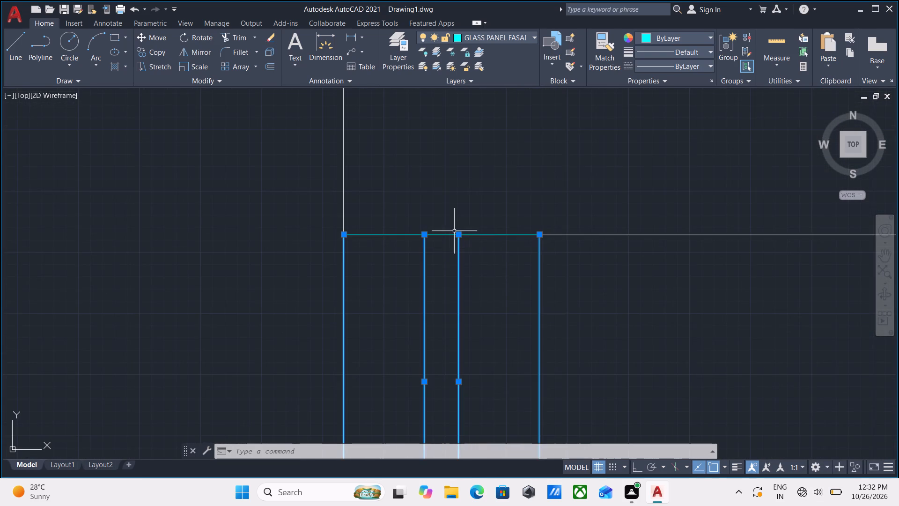
scroll(455, 230, up, 1)
click(276, 202)
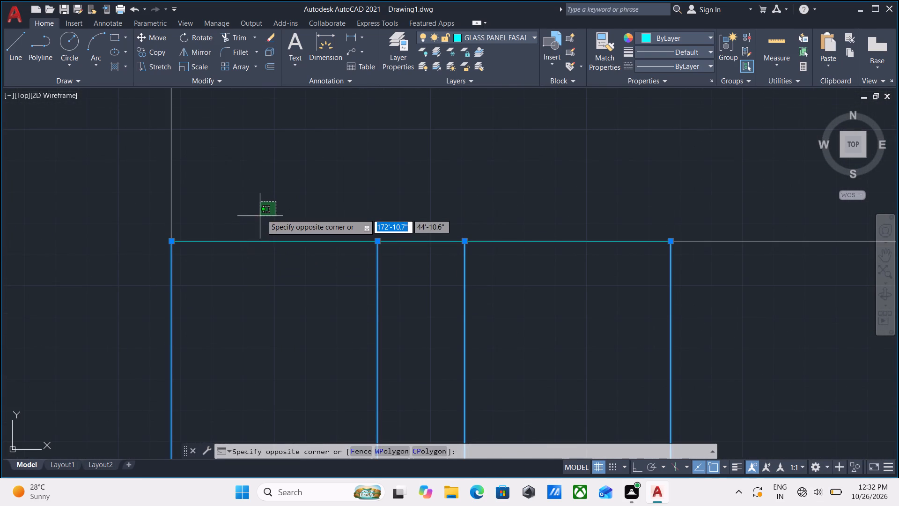
click(225, 259)
scroll(225, 259, down, 2)
middle_drag(225, 259, 257, 170)
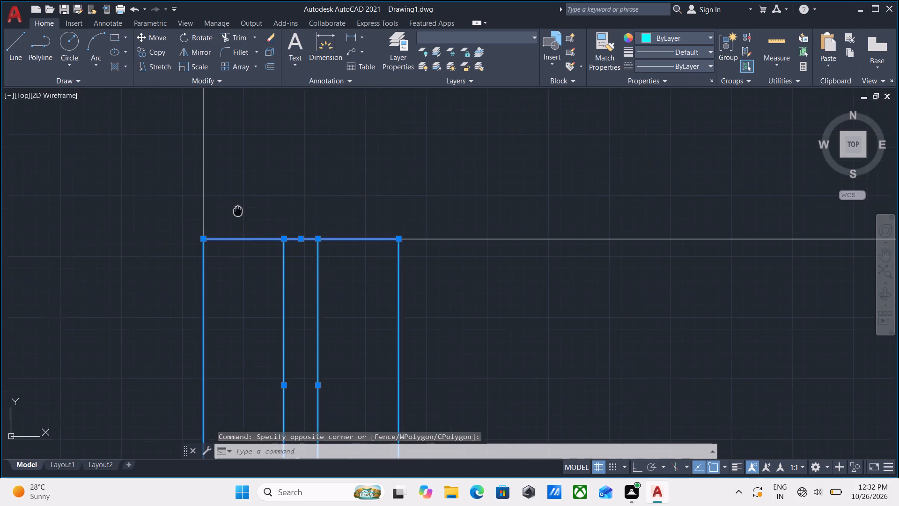
middle_drag(257, 170, 270, 148)
scroll(311, 213, down, 4)
middle_drag(341, 266, 343, 75)
scroll(343, 252, down, 2)
middle_drag(343, 252, 350, 146)
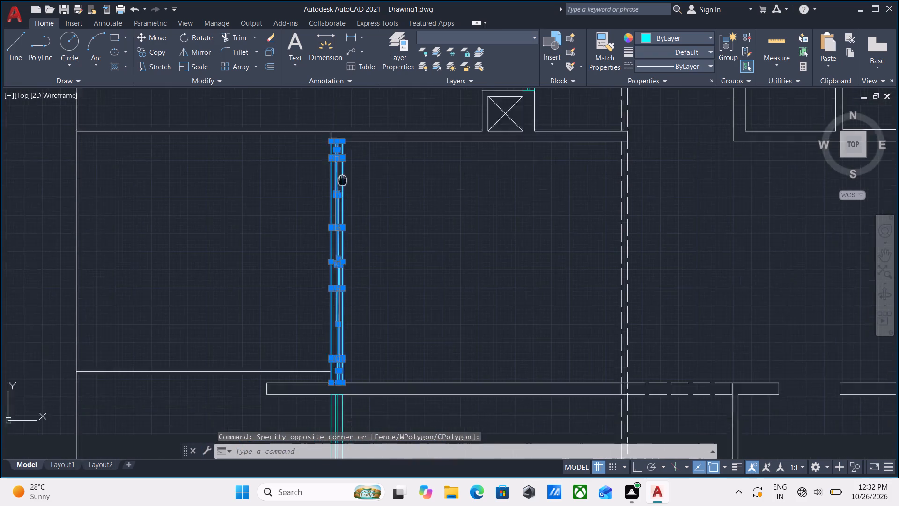
middle_drag(350, 146, 350, 144)
scroll(367, 279, up, 4)
scroll(255, 290, up, 3)
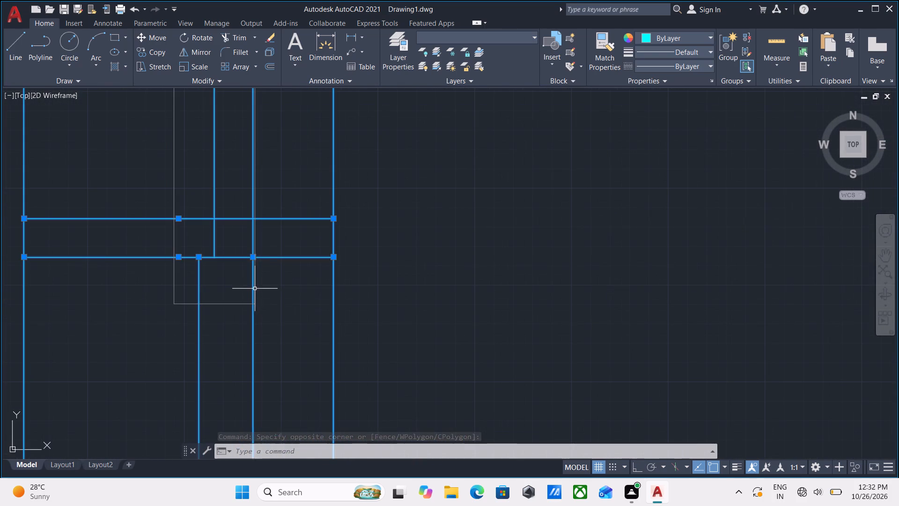
scroll(269, 275, down, 3)
middle_drag(269, 275, 418, 51)
scroll(376, 200, up, 1)
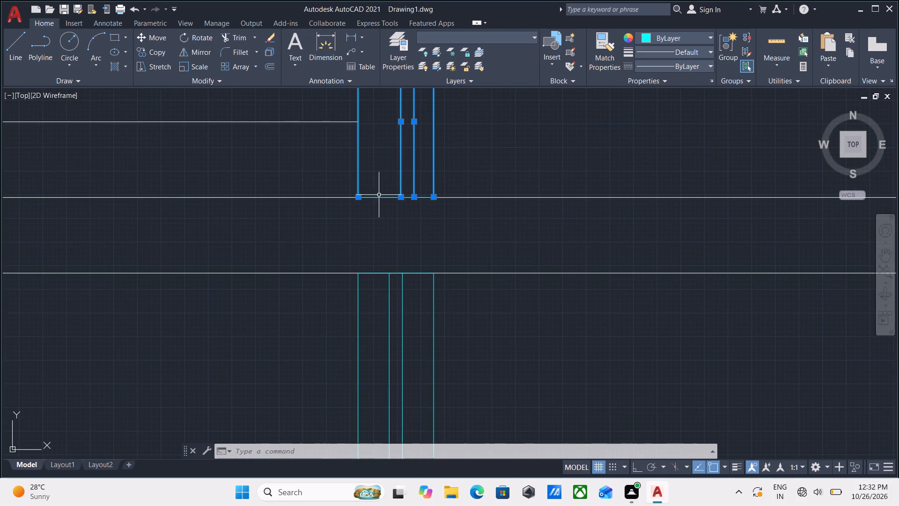
scroll(375, 203, up, 2)
click(401, 165)
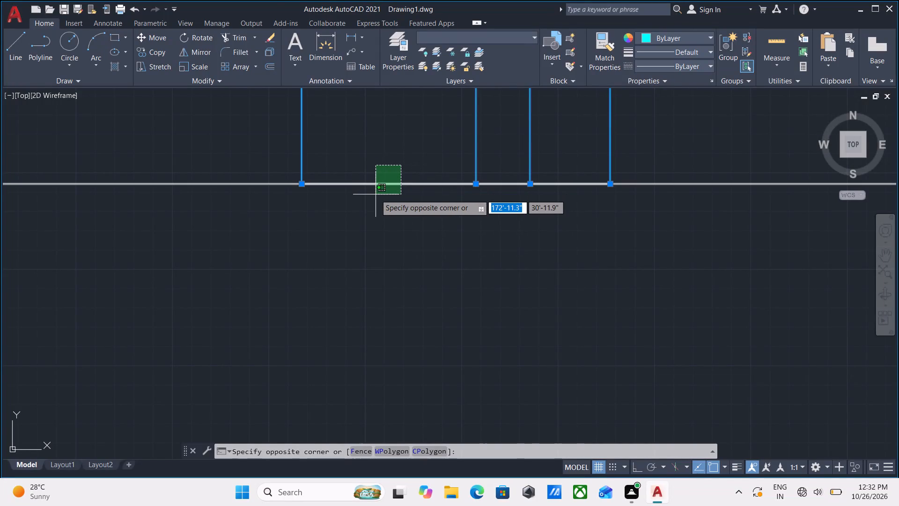
click(415, 148)
click(339, 159)
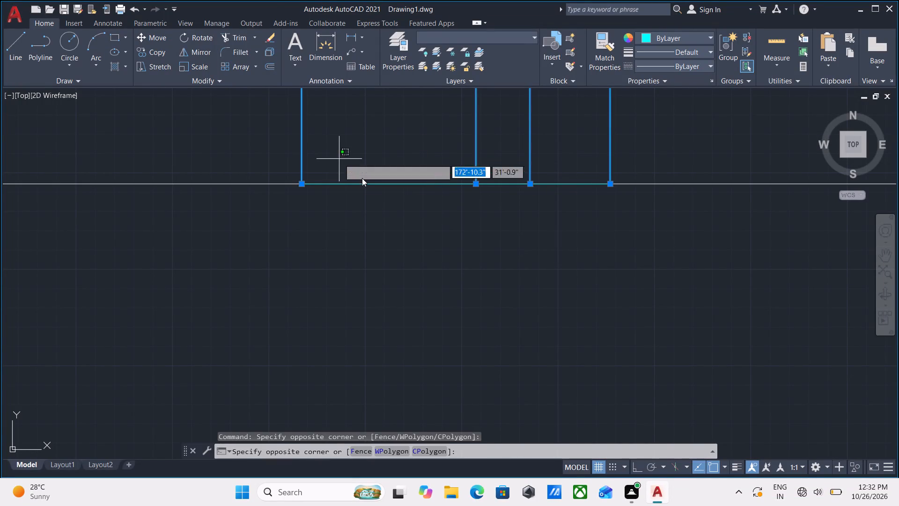
click(409, 212)
click(277, 136)
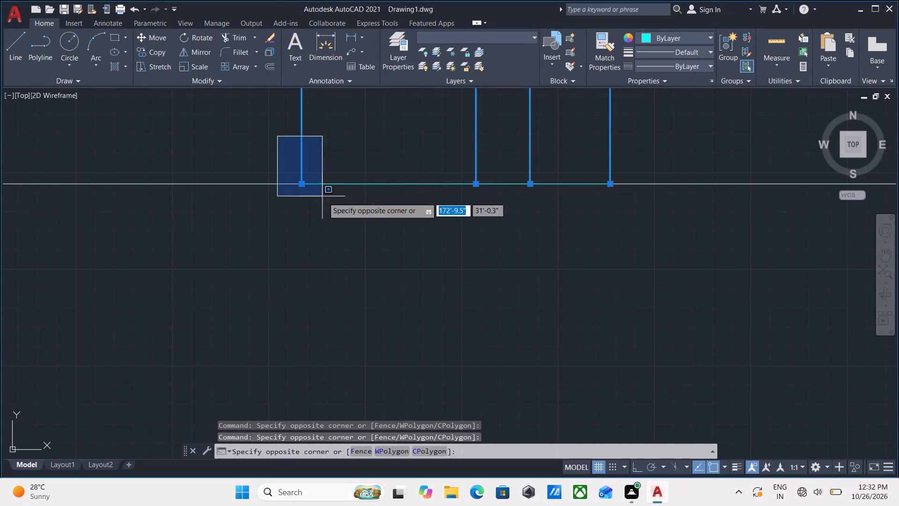
click(644, 212)
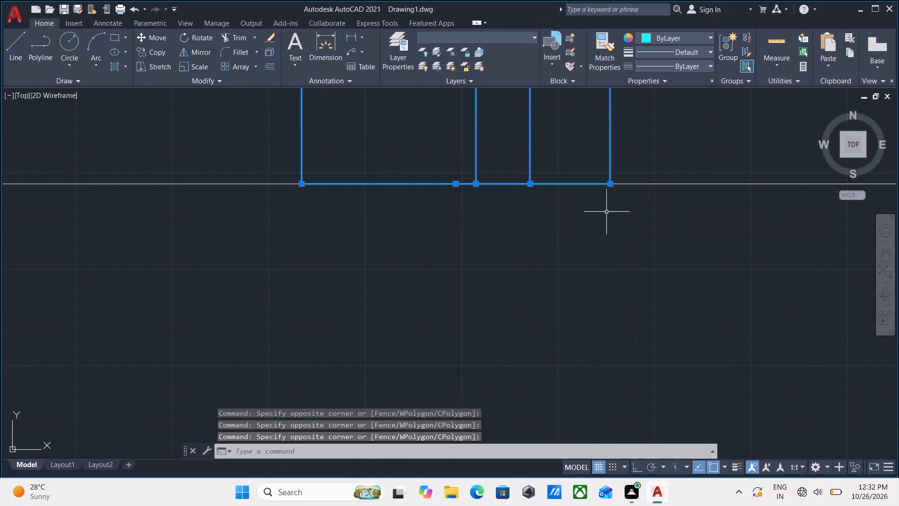
scroll(459, 209, down, 1)
middle_drag(459, 209, 439, 317)
key(g)
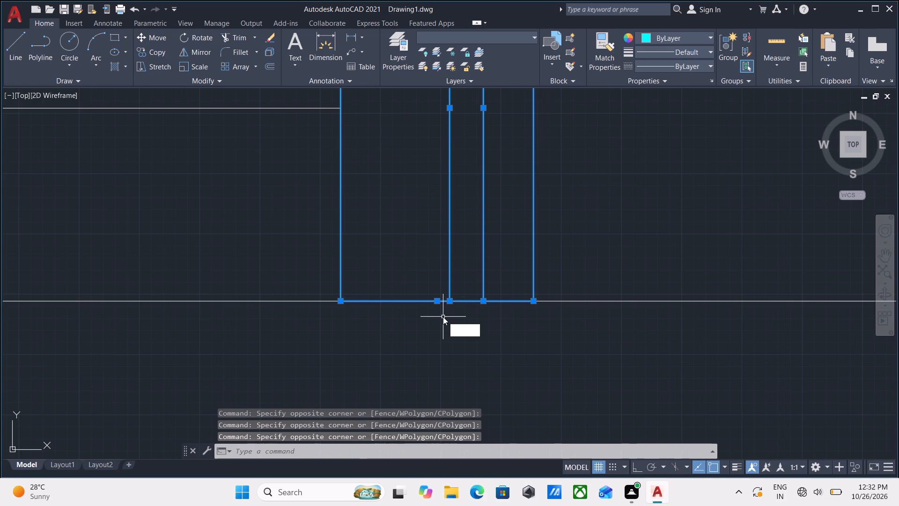
key(Return)
Select the segmented glass panel by its south end to check that it picks as one group, and clear the selection.
scroll(511, 222, down, 2)
middle_drag(511, 222, 498, 307)
click(534, 273)
click(484, 219)
scroll(484, 219, down, 4)
middle_drag(484, 219, 483, 224)
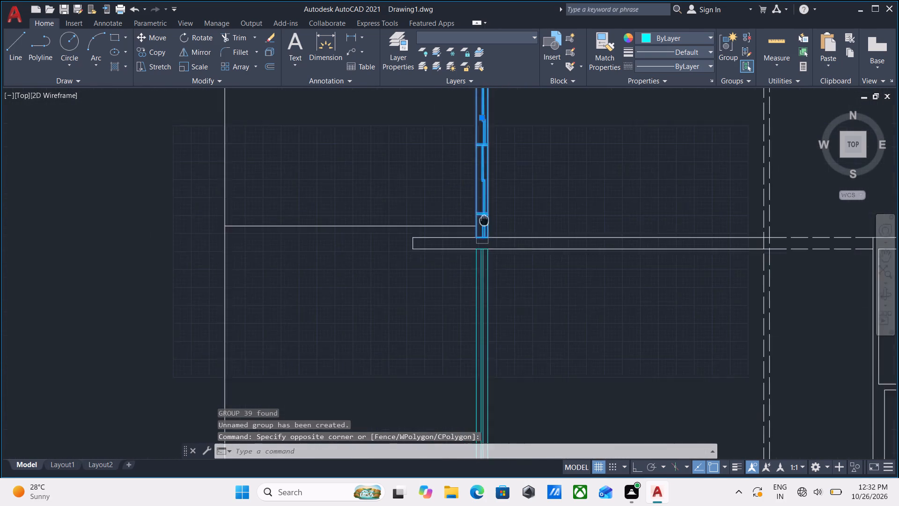
middle_drag(483, 224, 478, 328)
scroll(483, 248, down, 1)
middle_drag(483, 248, 468, 300)
key(Escape)
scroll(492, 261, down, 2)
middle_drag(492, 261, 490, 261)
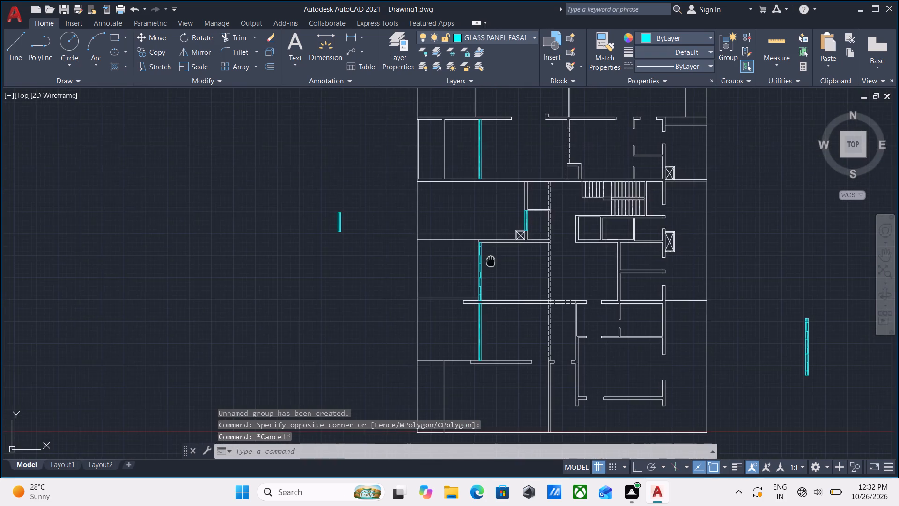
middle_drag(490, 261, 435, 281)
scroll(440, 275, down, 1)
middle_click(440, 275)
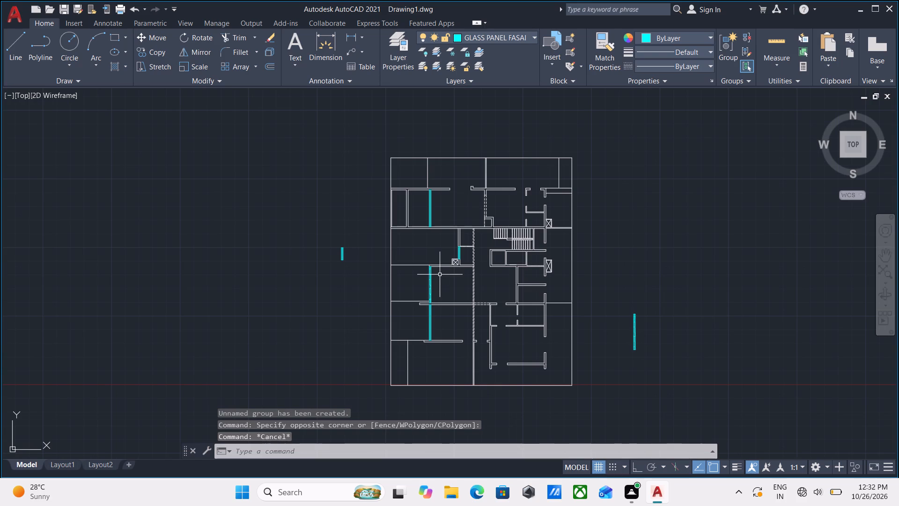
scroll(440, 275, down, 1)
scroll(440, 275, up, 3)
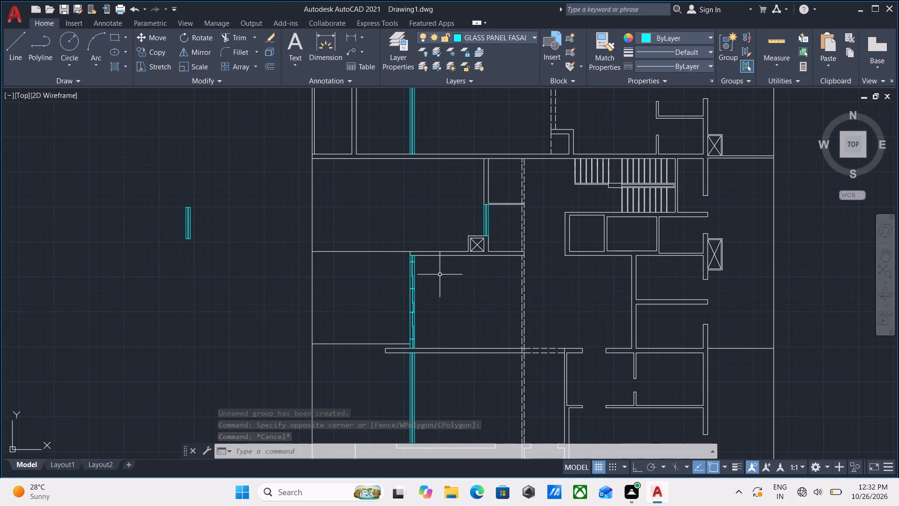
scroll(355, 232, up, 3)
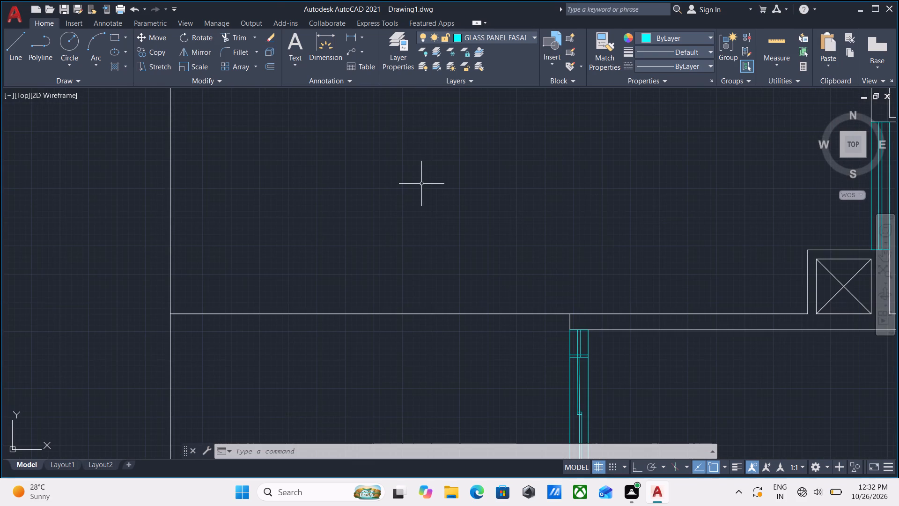
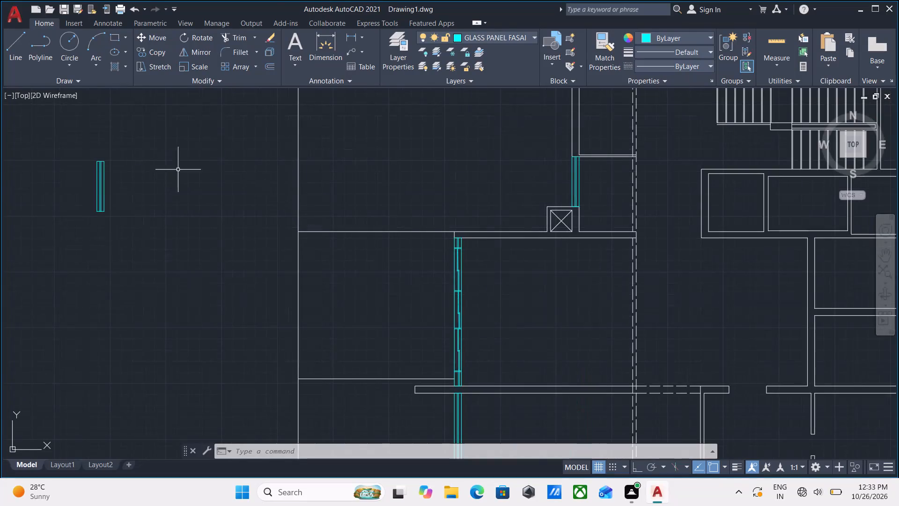
Examine the staircase and the surrounding rooms in the floor plan.
scroll(347, 129, down, 1)
scroll(376, 155, down, 1)
middle_drag(377, 156, 340, 199)
scroll(459, 171, up, 1)
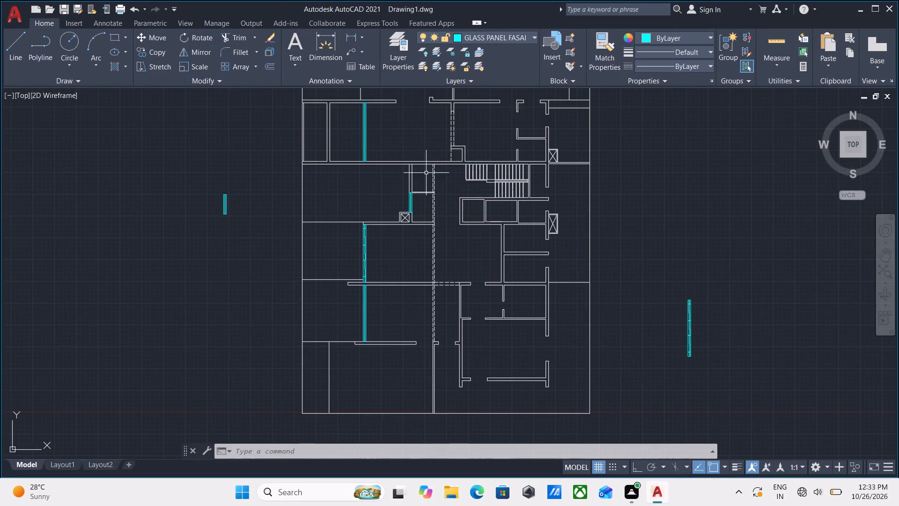
scroll(461, 169, up, 1)
scroll(621, 184, up, 2)
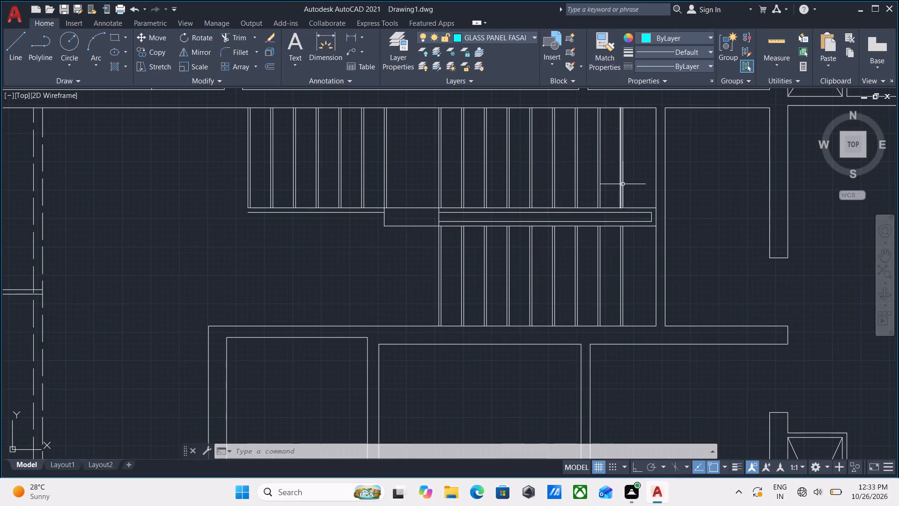
scroll(624, 185, up, 4)
scroll(624, 185, down, 5)
scroll(403, 177, down, 2)
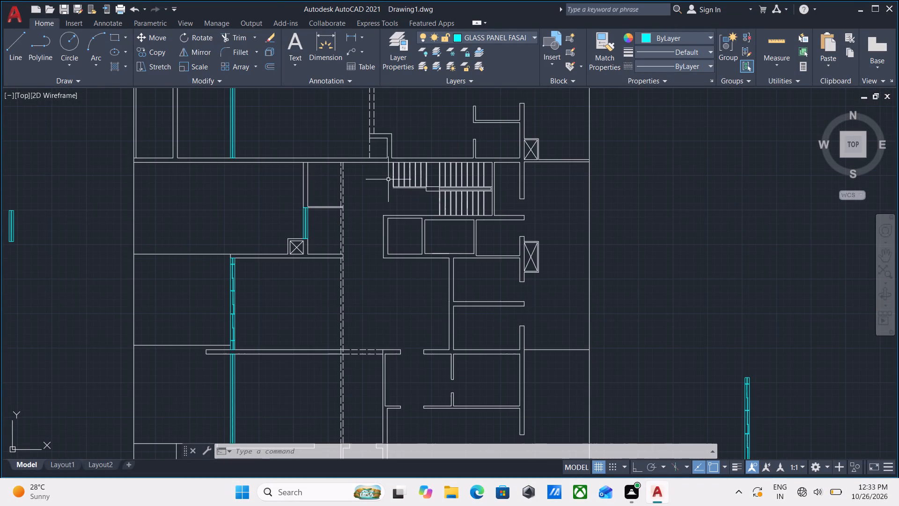
scroll(513, 181, up, 4)
scroll(317, 164, up, 2)
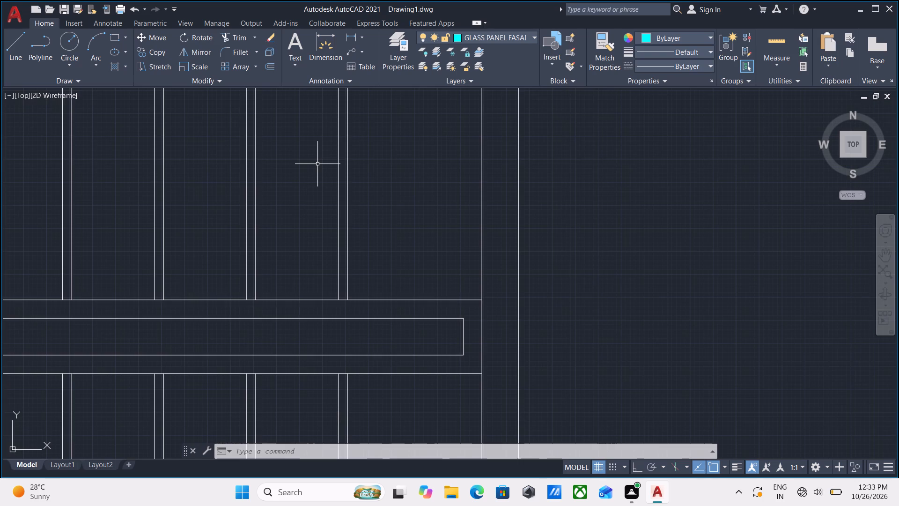
scroll(318, 164, down, 5)
scroll(226, 168, down, 2)
middle_drag(314, 178, 461, 181)
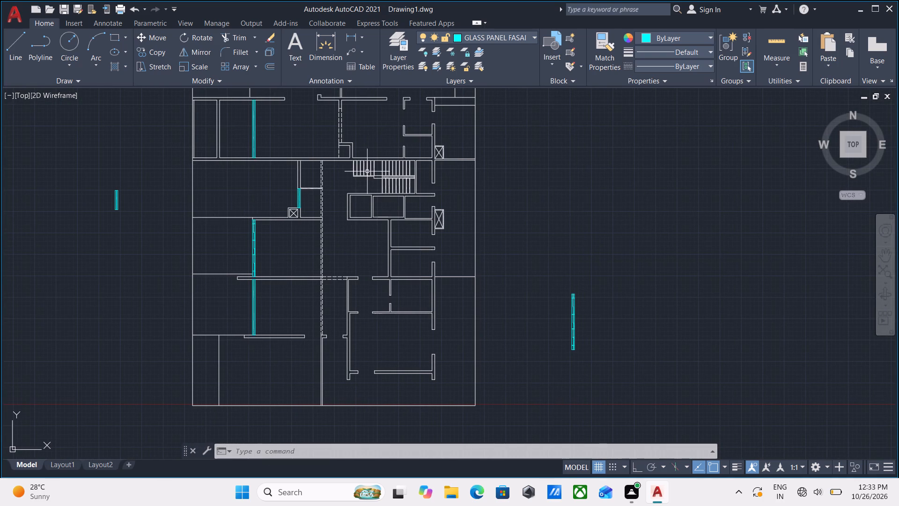
scroll(336, 181, up, 1)
scroll(348, 171, down, 2)
middle_drag(348, 171, 368, 212)
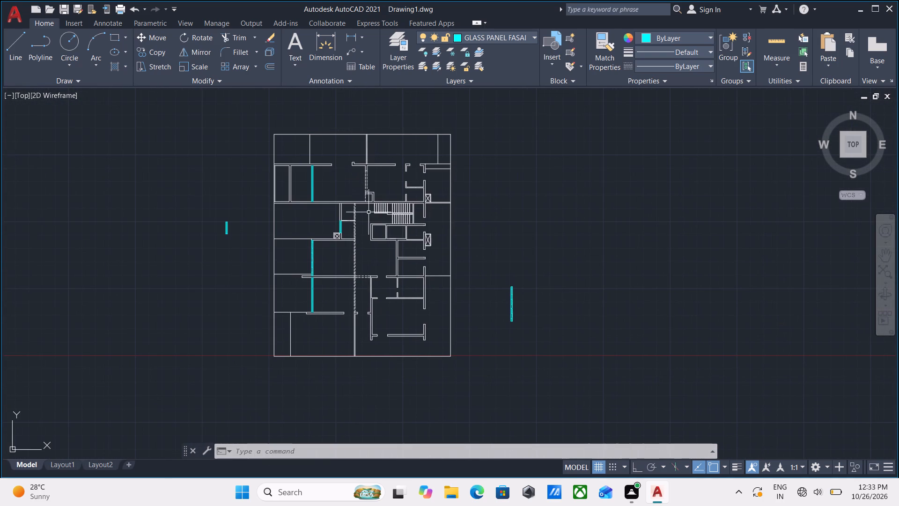
key(ctrl+z)
scroll(508, 219, down, 10)
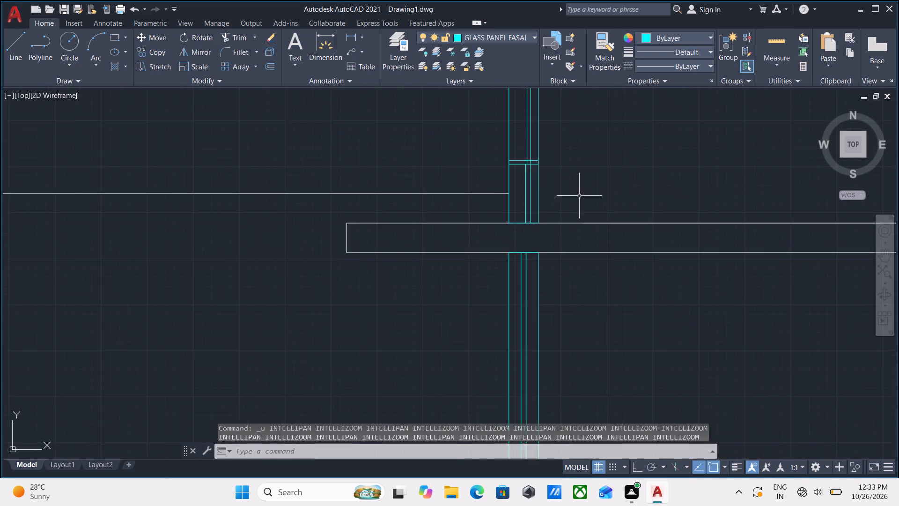
Select the right-hand line of the four easternmost tread pairs in the staircase's upper flight.
scroll(579, 196, down, 2)
middle_drag(612, 197, 402, 262)
scroll(558, 152, up, 4)
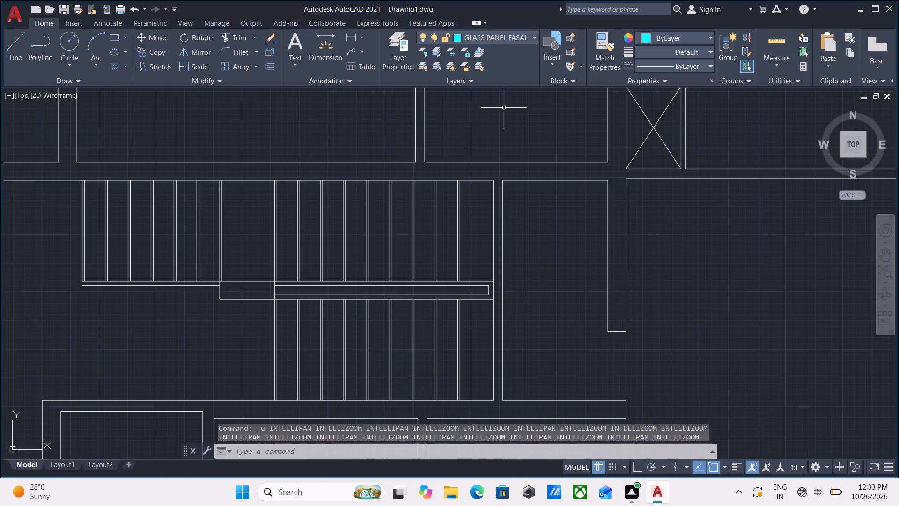
scroll(428, 238, up, 3)
scroll(527, 231, up, 2)
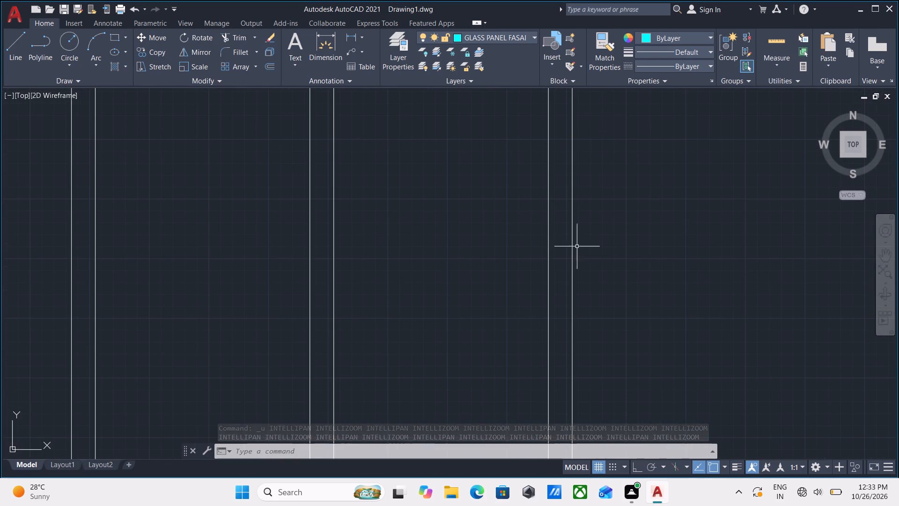
click(607, 254)
click(566, 198)
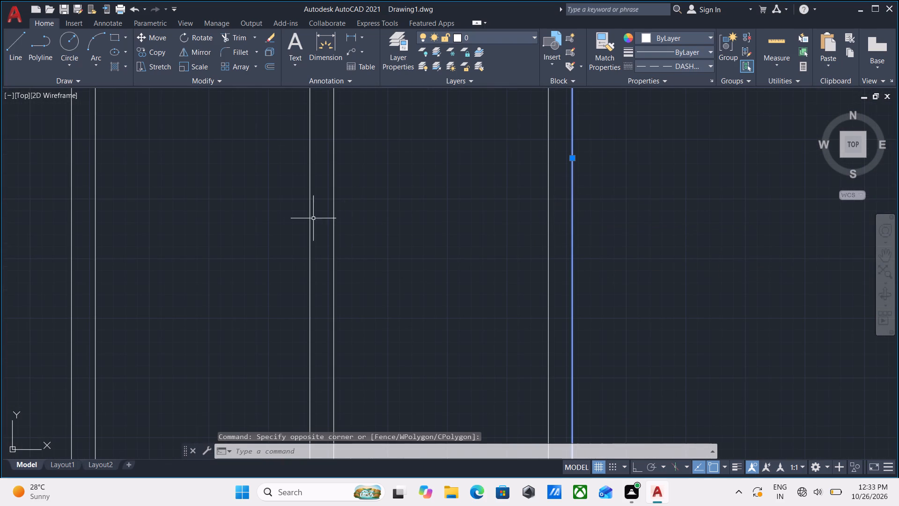
click(350, 268)
click(328, 213)
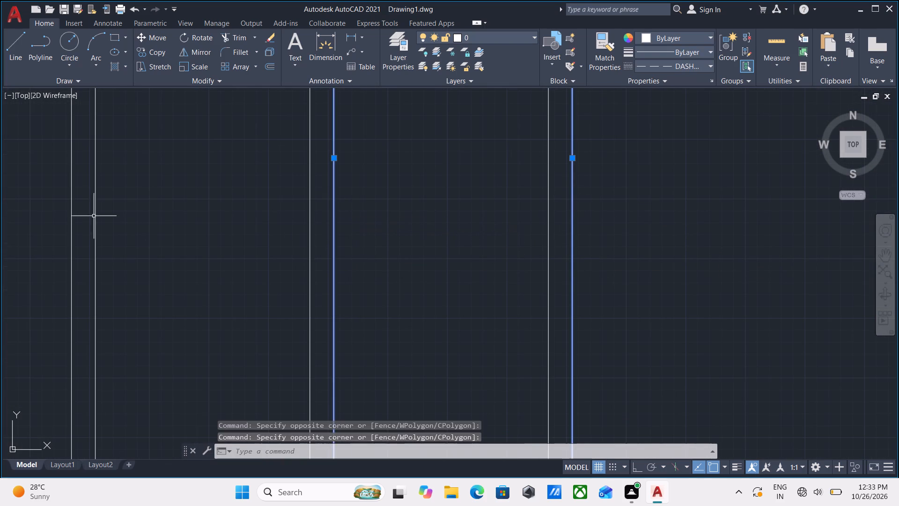
scroll(94, 216, down, 4)
middle_drag(127, 217, 317, 187)
click(293, 209)
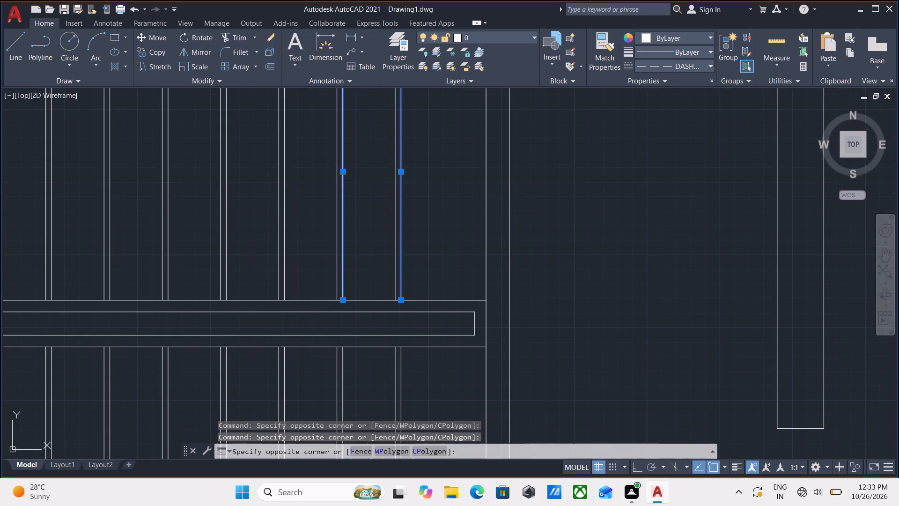
click(283, 198)
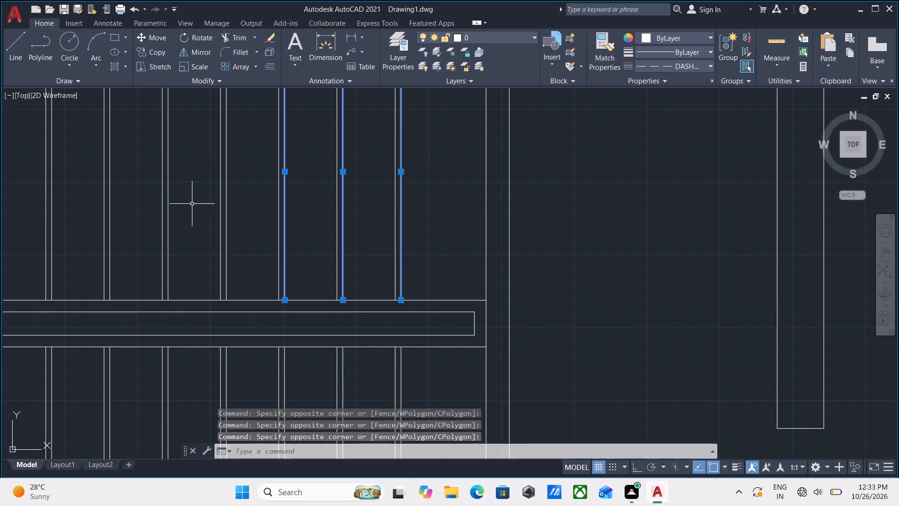
click(238, 226)
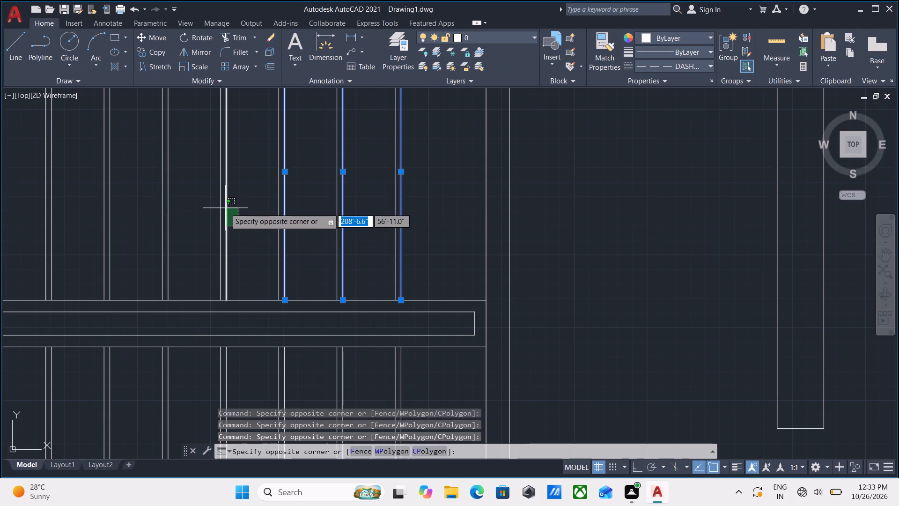
click(225, 208)
Add the right-hand lines of the remaining five tread pairs in the upper flight's eastern group to the selection.
scroll(226, 208, down, 3)
middle_drag(226, 208, 332, 207)
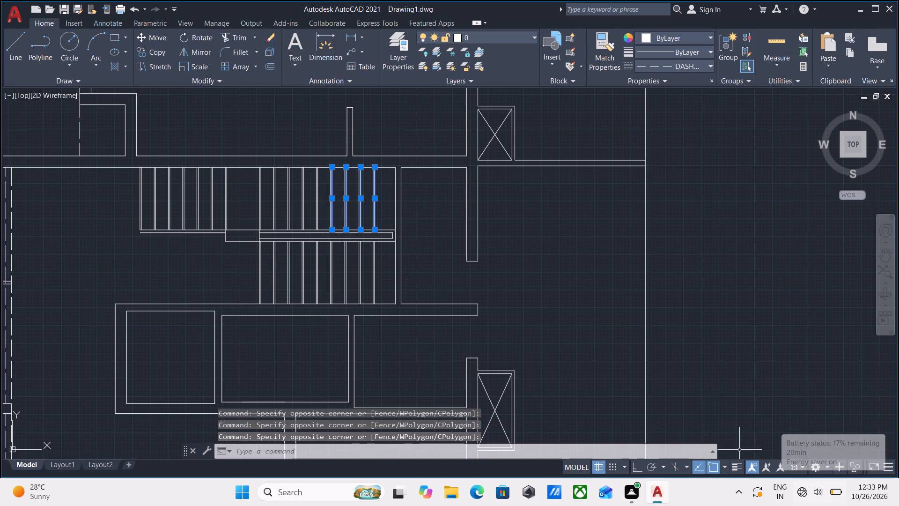
scroll(332, 192, up, 3)
scroll(279, 204, up, 2)
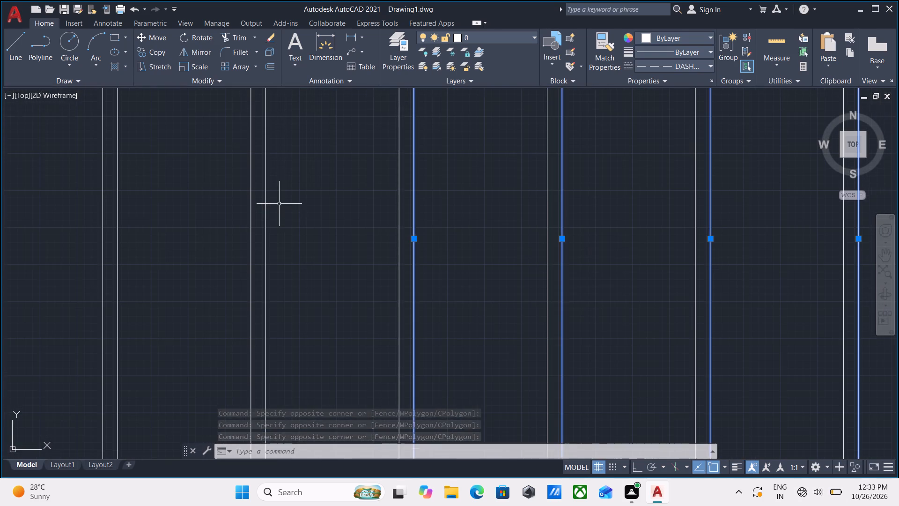
click(276, 255)
click(260, 217)
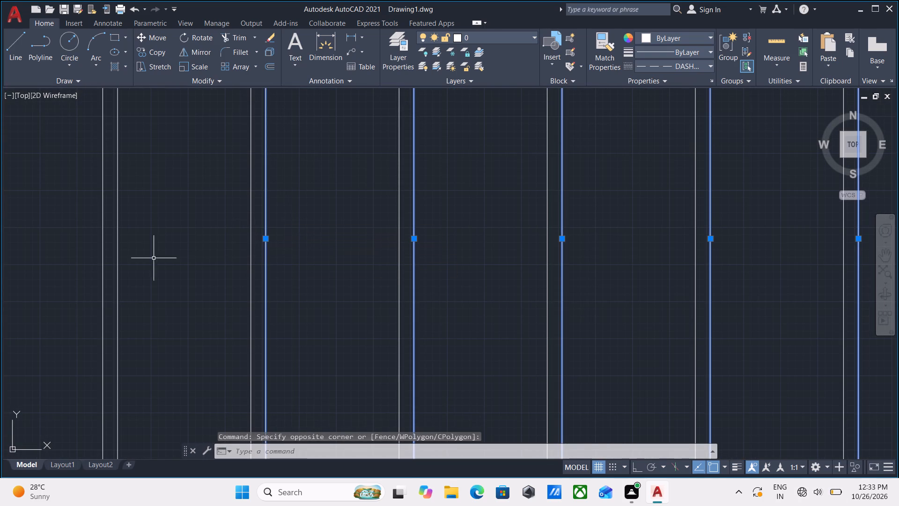
click(148, 266)
click(110, 222)
scroll(171, 241, down, 3)
middle_drag(171, 241, 453, 273)
scroll(426, 282, up, 2)
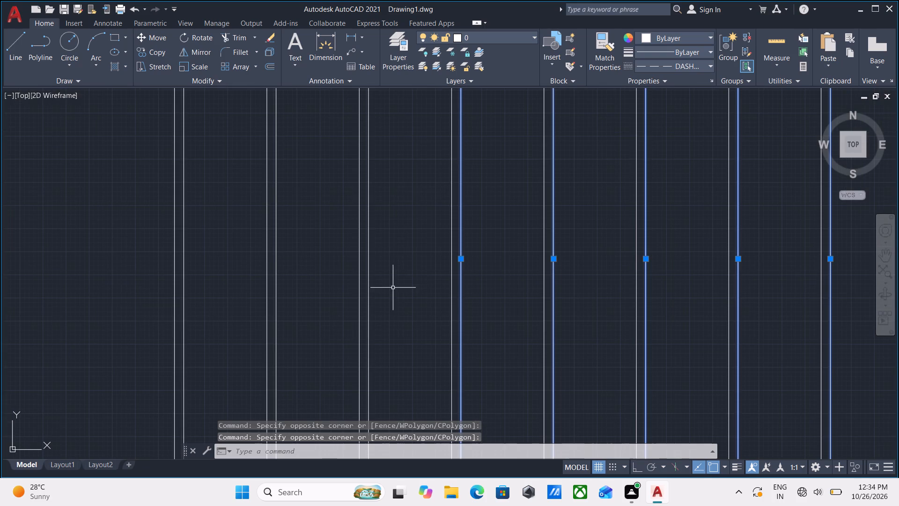
click(393, 288)
click(367, 249)
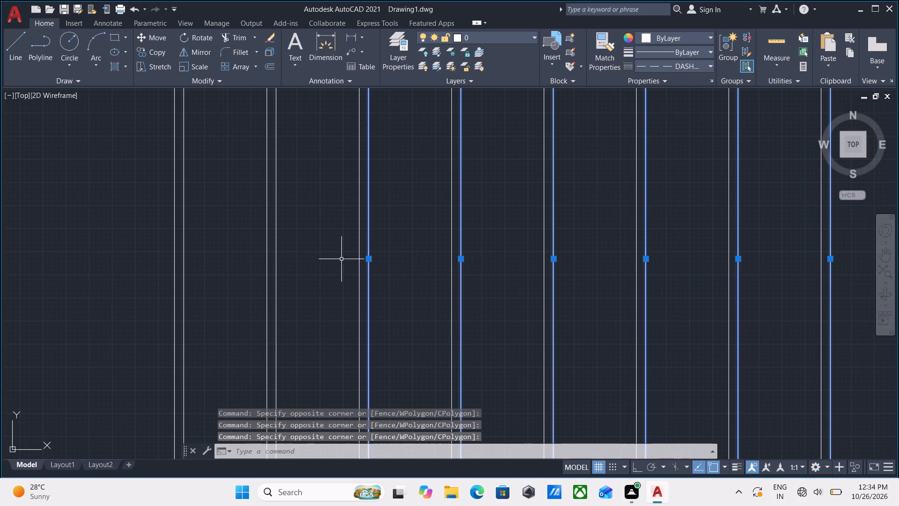
click(287, 273)
click(271, 249)
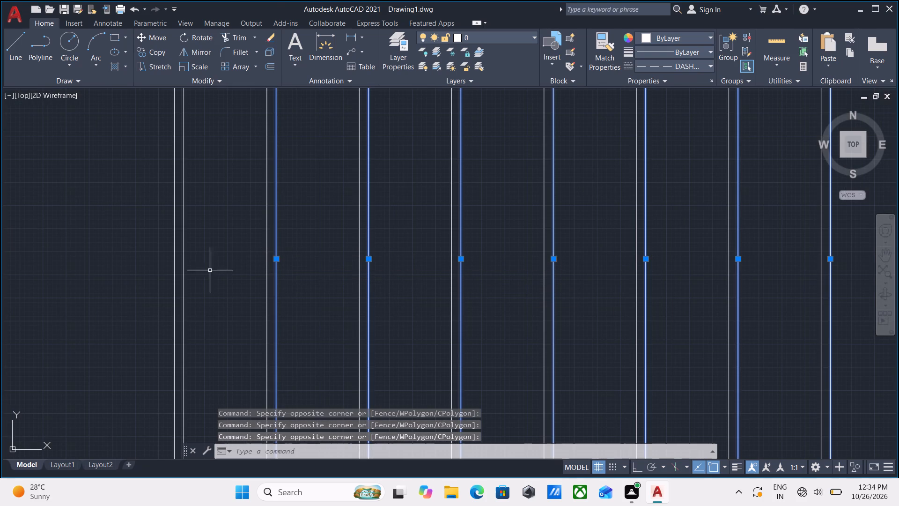
scroll(196, 273, down, 2)
middle_drag(196, 273, 228, 264)
scroll(228, 264, up, 1)
click(228, 264)
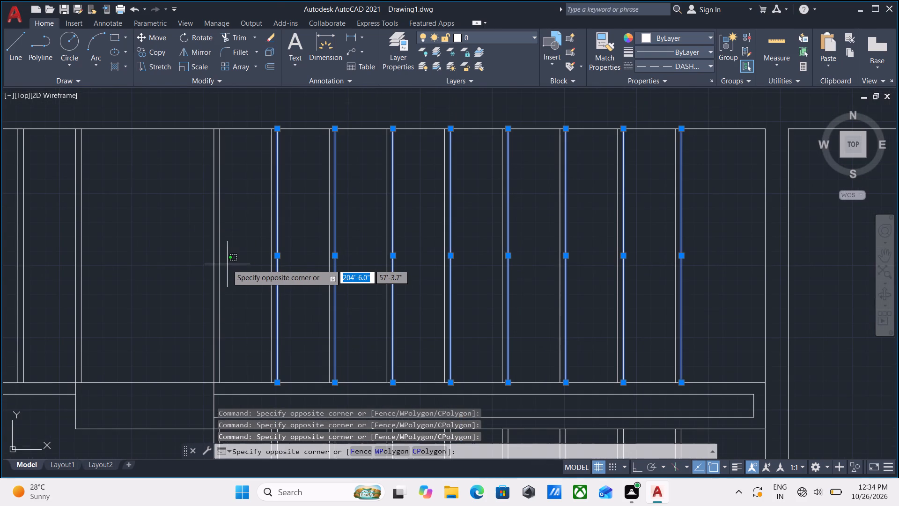
click(216, 242)
Add the right-hand lines of all seven tread pairs in the upper flight's western group, beyond the landing gap, to the selection.
scroll(251, 247, down, 1)
middle_drag(251, 247, 485, 278)
scroll(383, 334, up, 2)
click(386, 340)
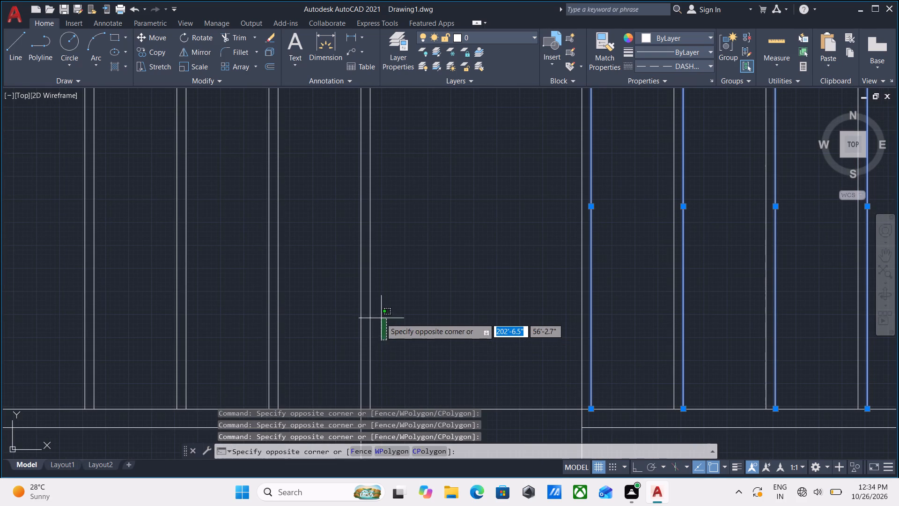
click(368, 291)
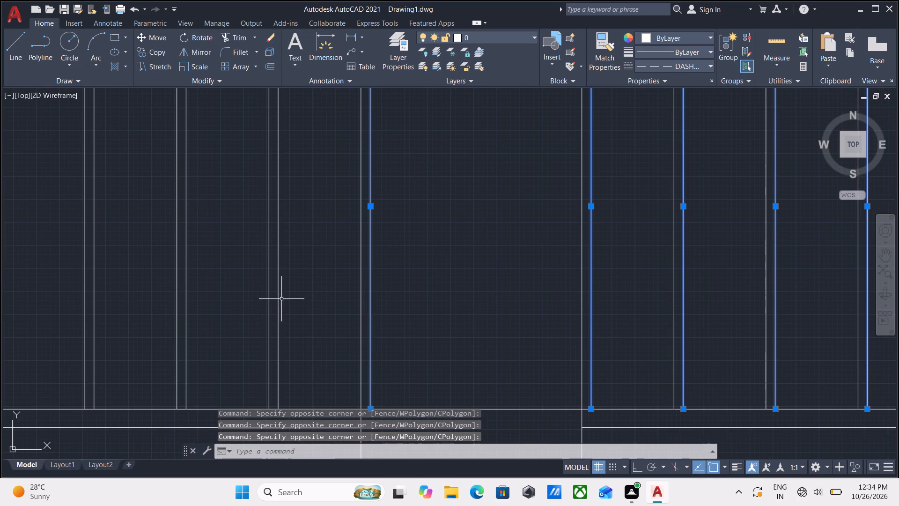
click(281, 299)
click(276, 288)
middle_drag(210, 290, 332, 294)
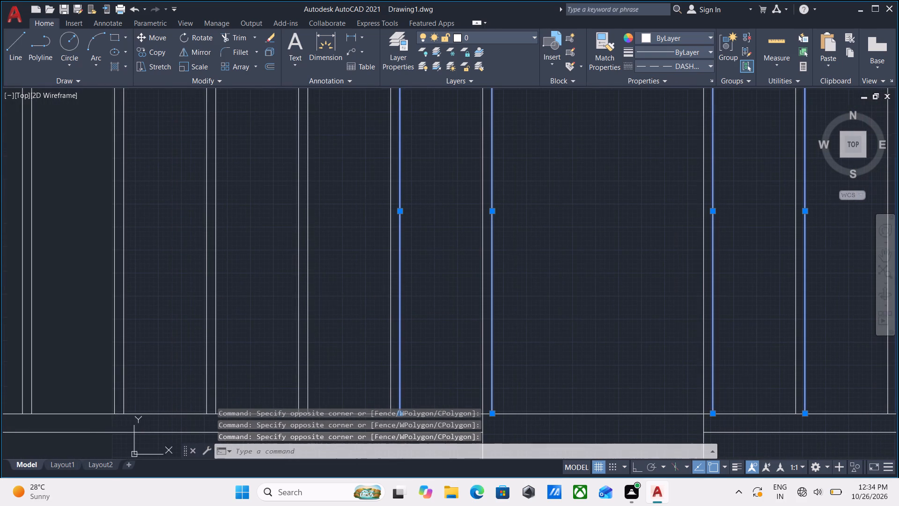
click(332, 294)
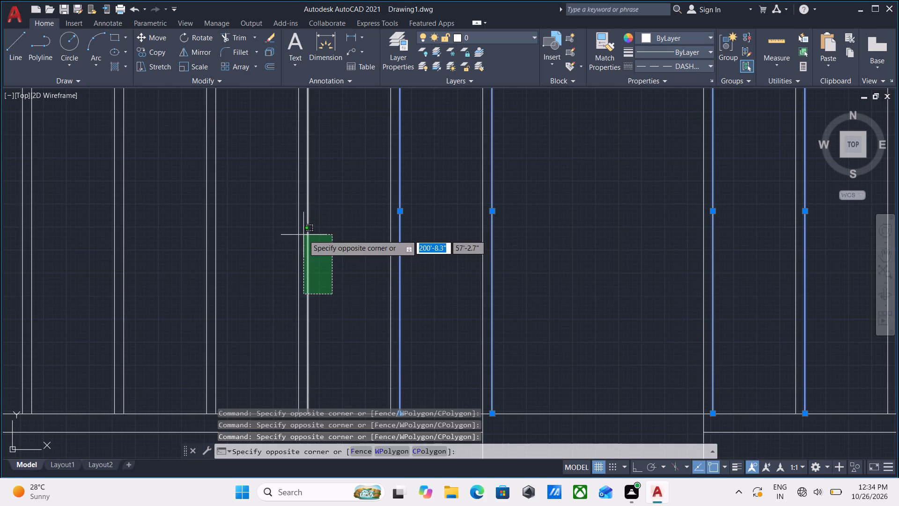
click(303, 235)
click(230, 287)
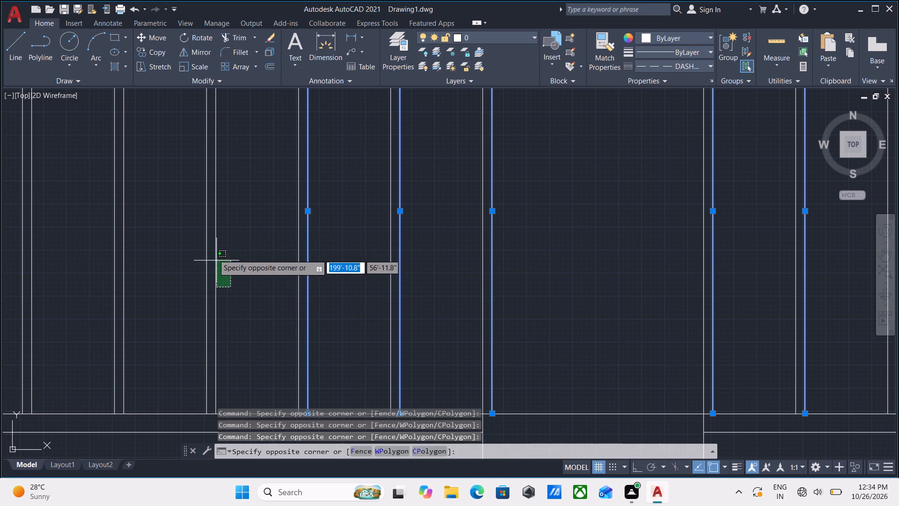
click(213, 253)
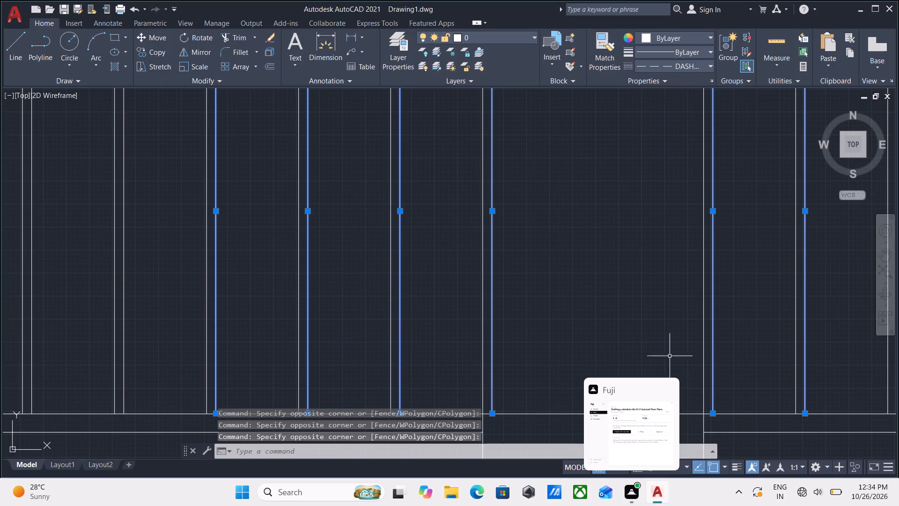
scroll(193, 299, down, 2)
middle_drag(193, 299, 281, 309)
scroll(265, 303, up, 1)
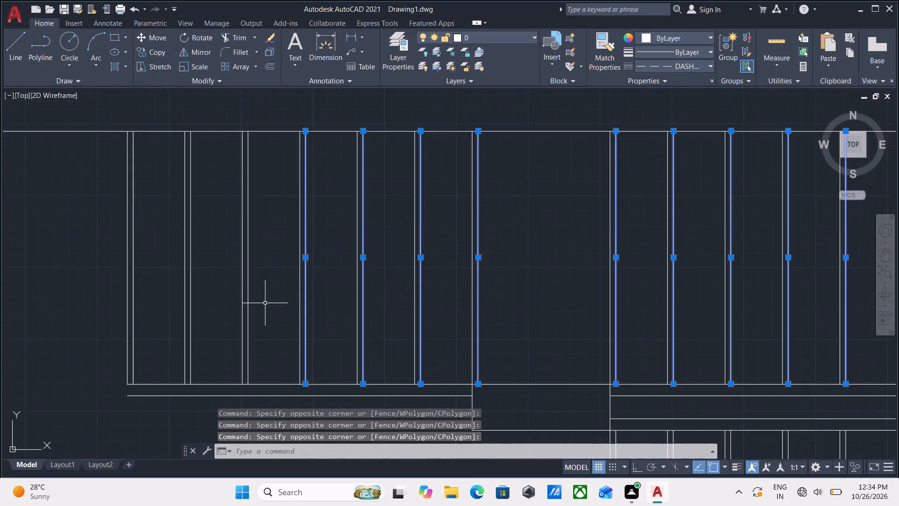
scroll(265, 303, up, 2)
click(238, 320)
click(220, 291)
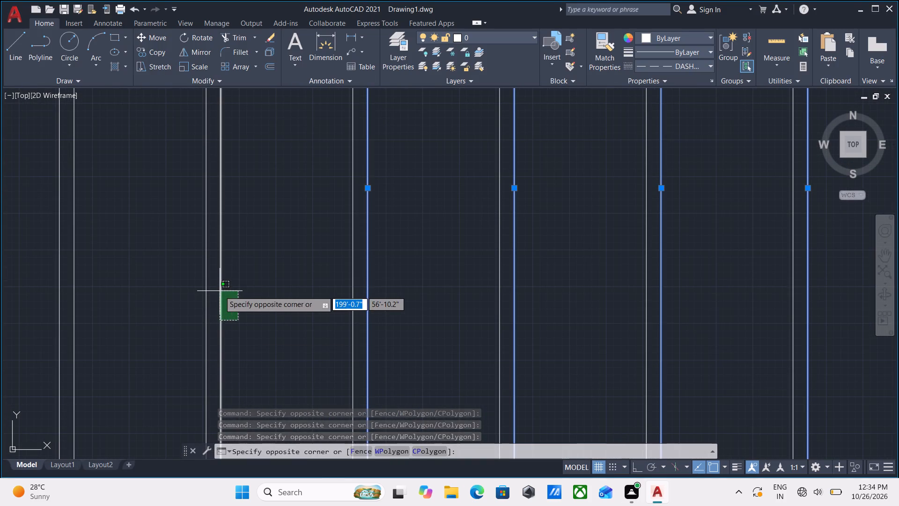
scroll(145, 287, down, 1)
middle_drag(145, 287, 344, 297)
click(316, 309)
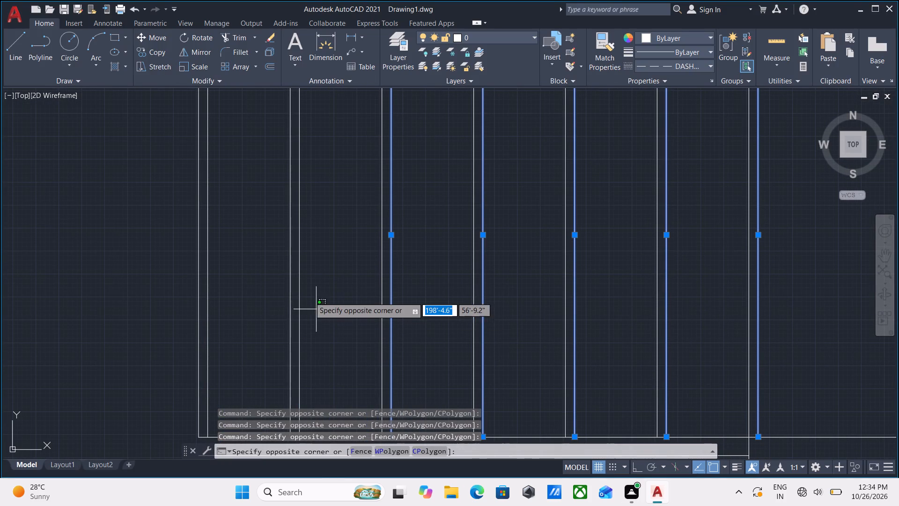
click(296, 278)
click(227, 299)
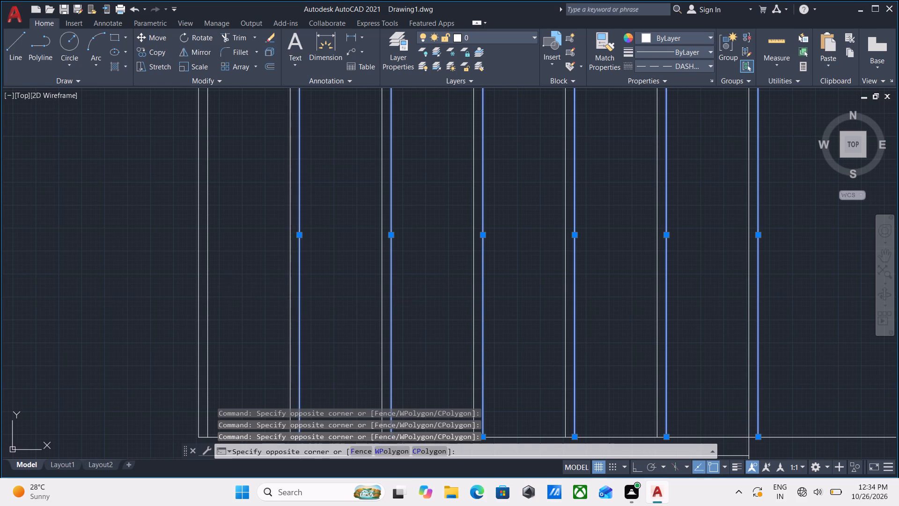
click(201, 263)
Add the right-hand lines of the four easternmost tread pairs in the staircase's lower flight to the selection.
scroll(238, 262, down, 4)
middle_drag(238, 262, 288, 114)
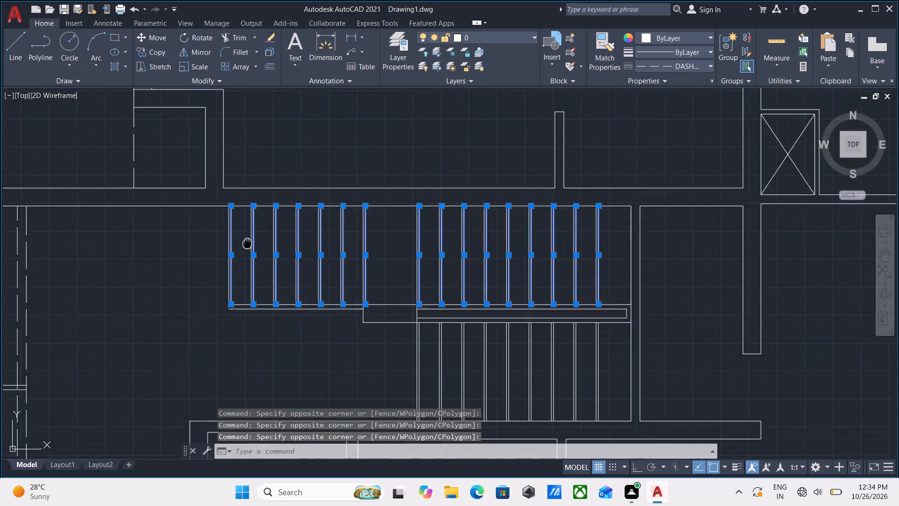
middle_drag(288, 114, 290, 105)
middle_drag(536, 150, 451, 194)
scroll(620, 274, up, 1)
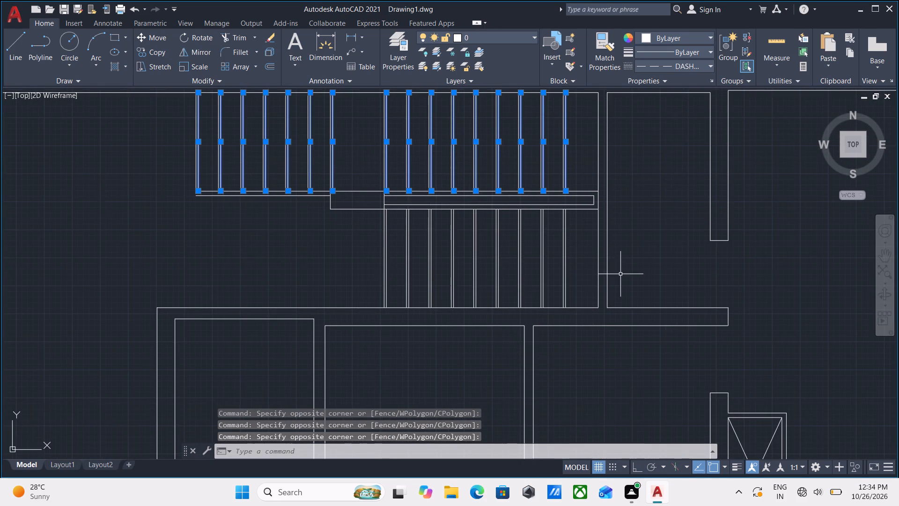
scroll(620, 274, up, 1)
scroll(485, 274, up, 1)
click(485, 274)
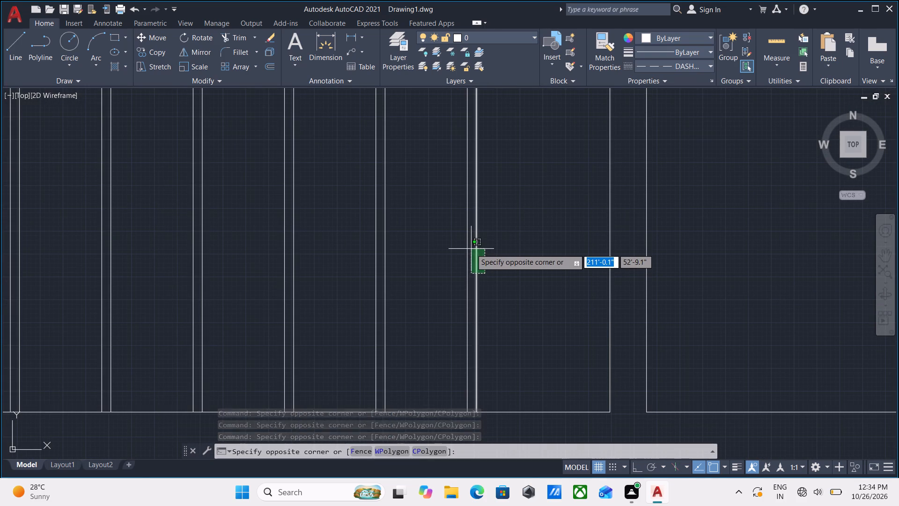
click(471, 249)
click(389, 278)
click(382, 263)
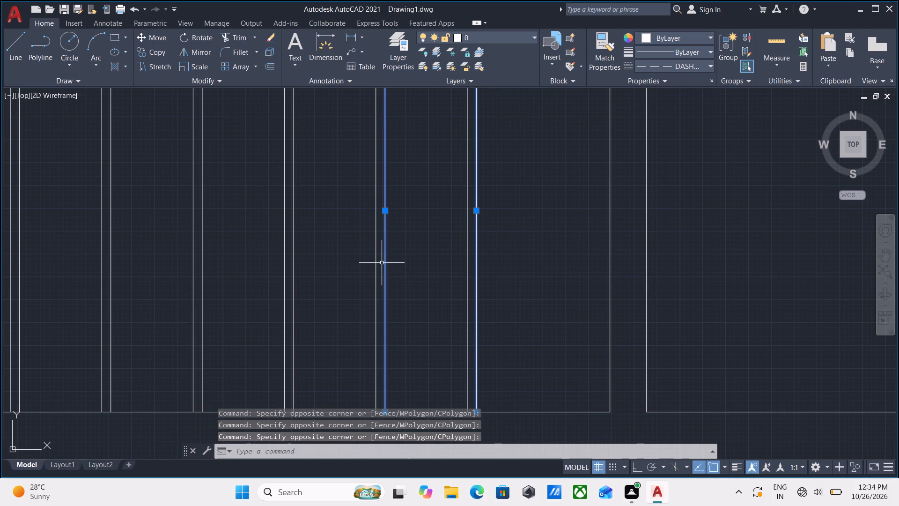
click(303, 299)
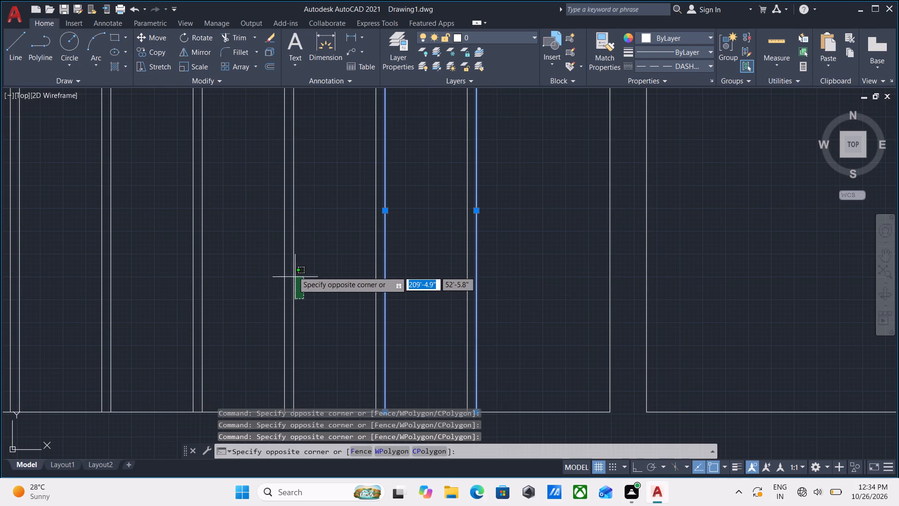
click(291, 264)
click(223, 297)
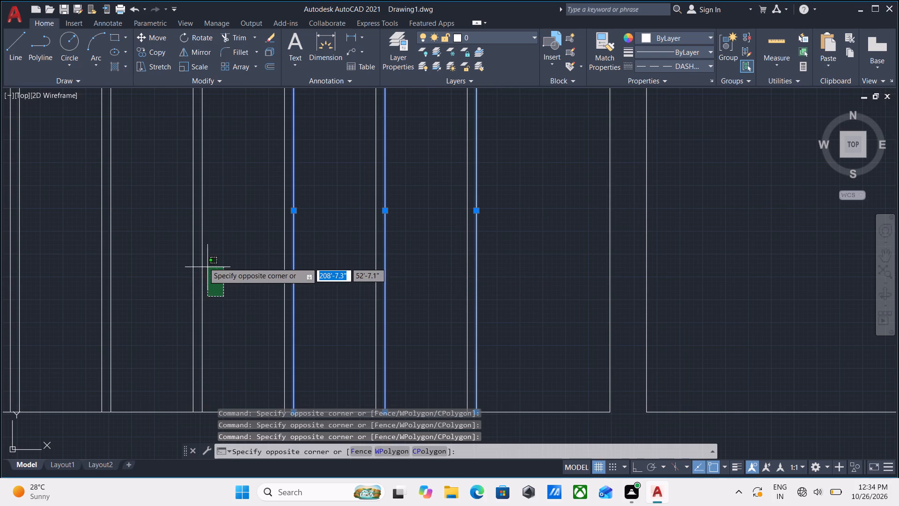
click(199, 251)
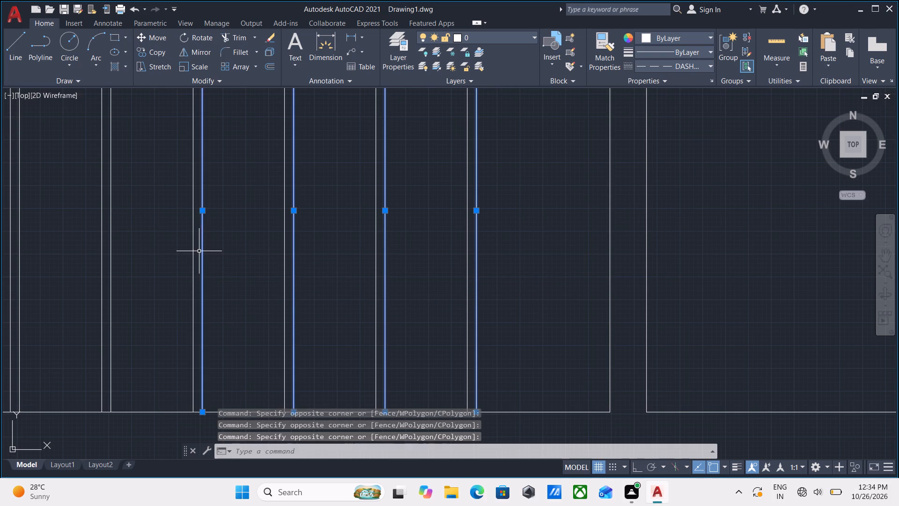
Add the right-hand lines of the remaining five tread pairs in the lower flight to the selection.
scroll(201, 253, down, 2)
middle_drag(201, 254, 360, 330)
scroll(339, 335, up, 1)
click(335, 335)
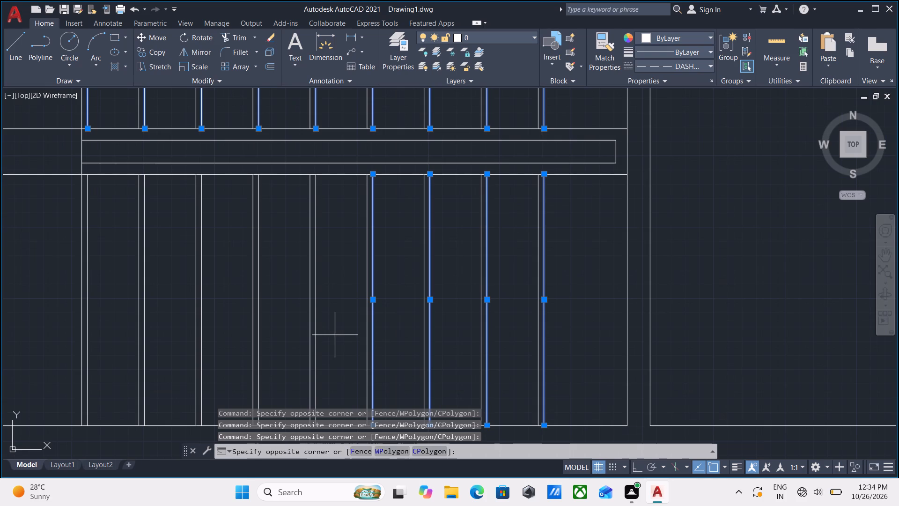
click(311, 300)
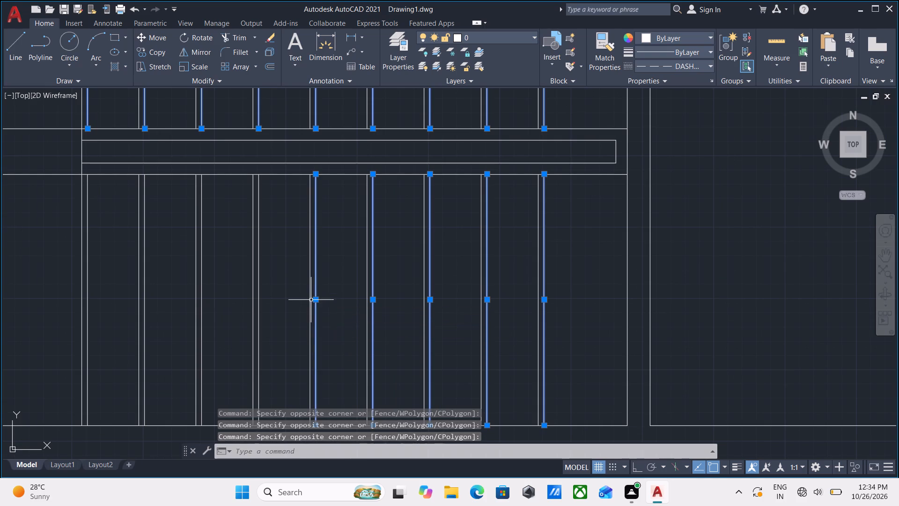
scroll(250, 326, up, 2)
click(288, 328)
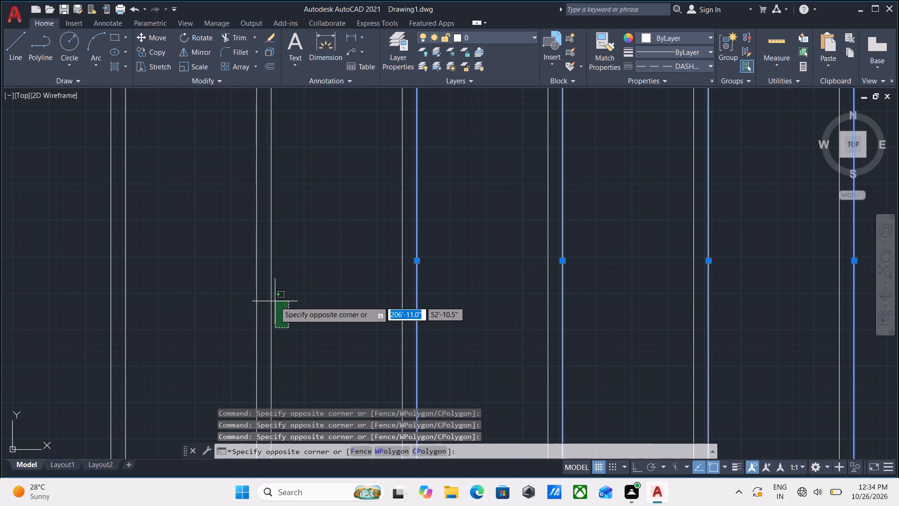
click(267, 297)
scroll(162, 299, down, 1)
middle_drag(162, 299, 328, 309)
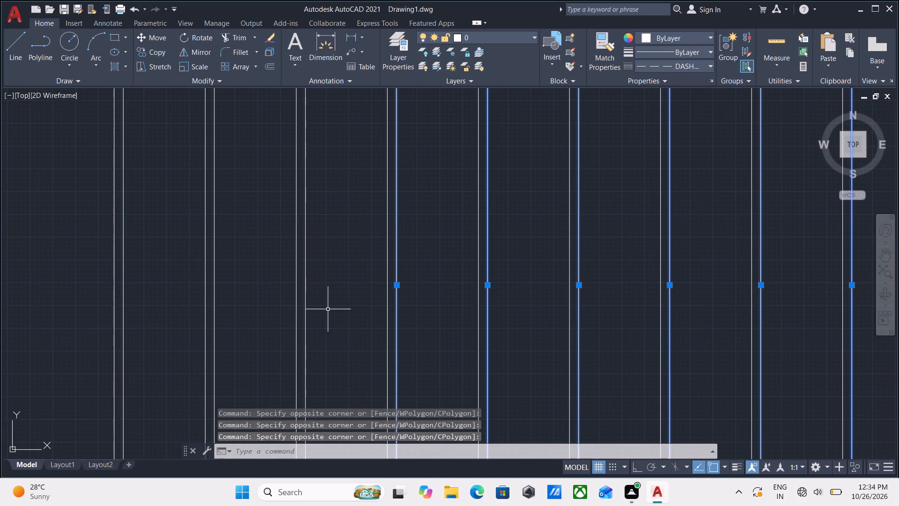
click(328, 309)
click(301, 278)
middle_drag(242, 304, 246, 305)
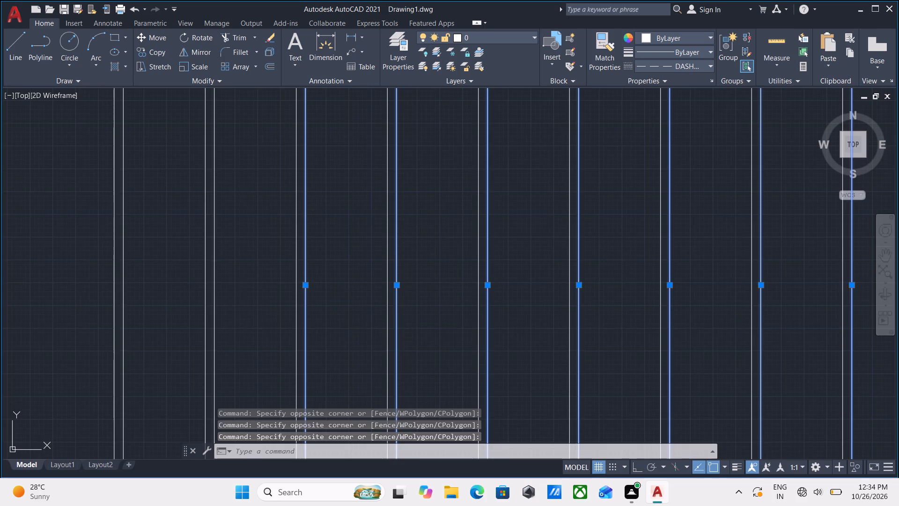
middle_drag(246, 305, 379, 318)
click(379, 318)
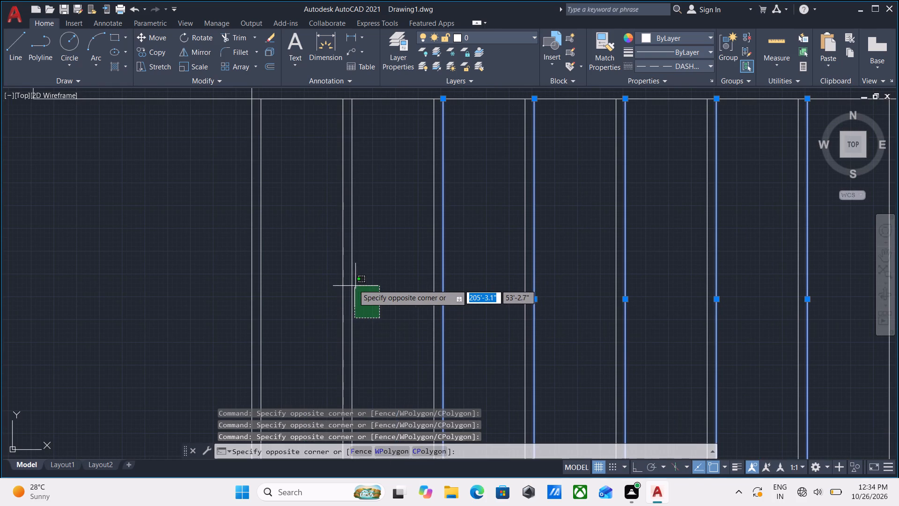
click(348, 272)
click(299, 296)
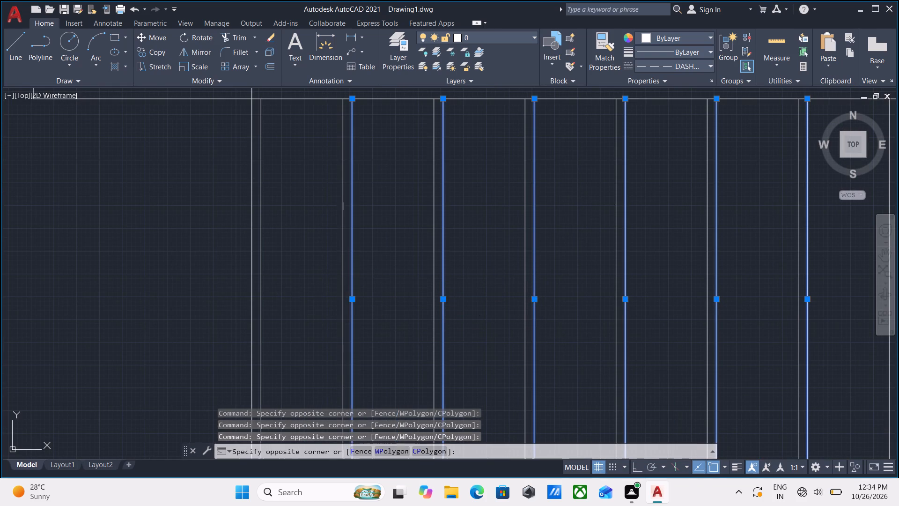
click(258, 246)
Set the linetype of all the selected tread lines in both stair flights to DASHED and clear the selection.
scroll(281, 238, down, 3)
middle_drag(281, 238, 323, 266)
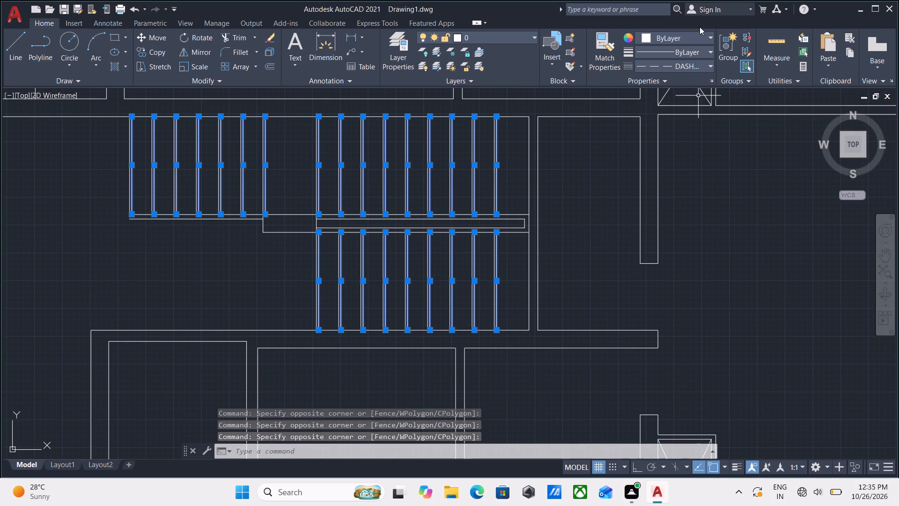
click(692, 63)
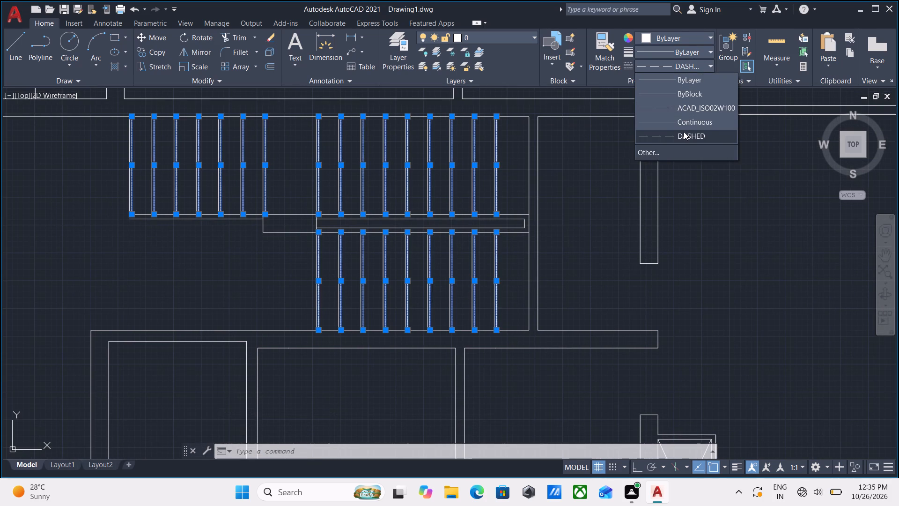
click(684, 132)
scroll(479, 339, up, 2)
scroll(485, 269, up, 1)
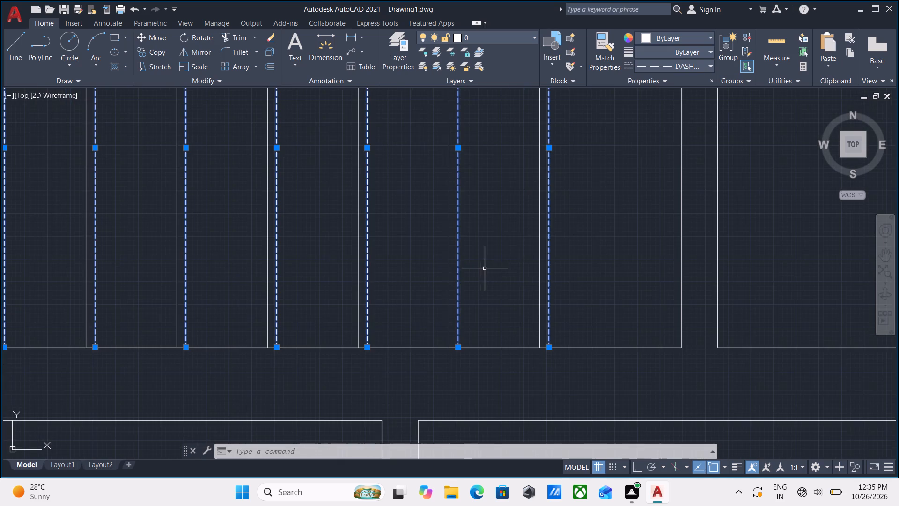
key(Escape)
scroll(462, 224, down, 2)
middle_drag(462, 224, 532, 315)
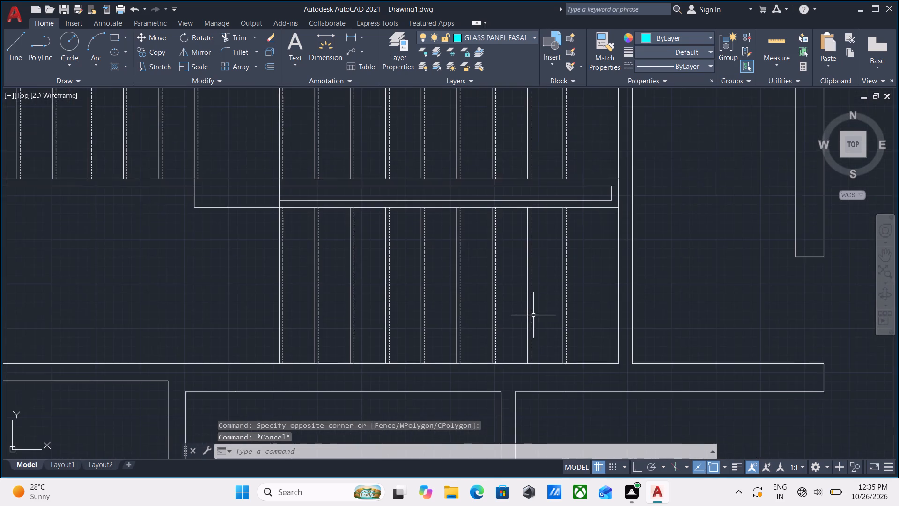
scroll(366, 277, down, 2)
middle_drag(364, 276, 501, 344)
scroll(433, 267, down, 3)
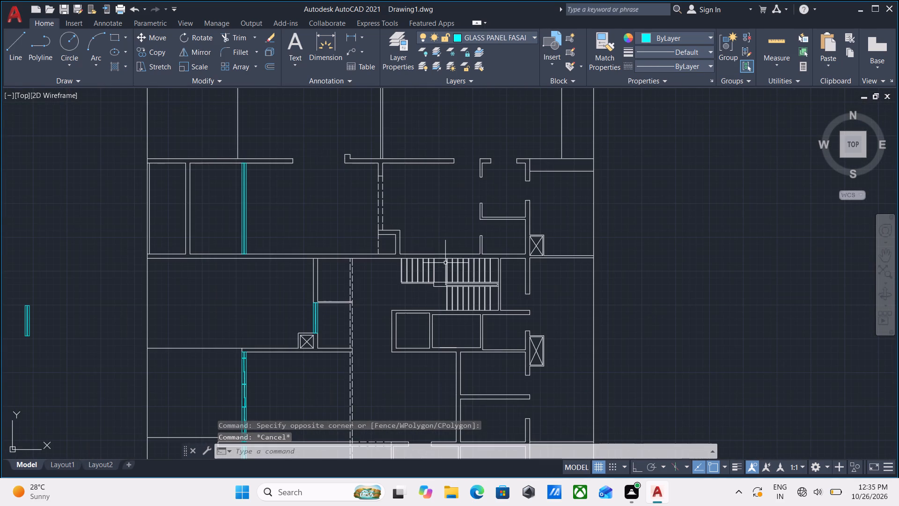
Save the drawing to the Desktop under the file name AMBER VILLA AUTOCAD FLOOR PLAN.
key(ctrl+s)
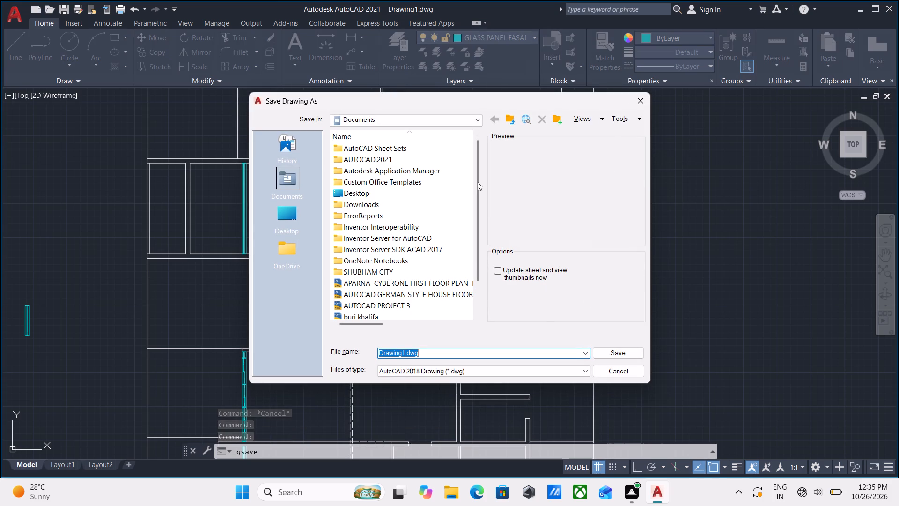
double_click(287, 216)
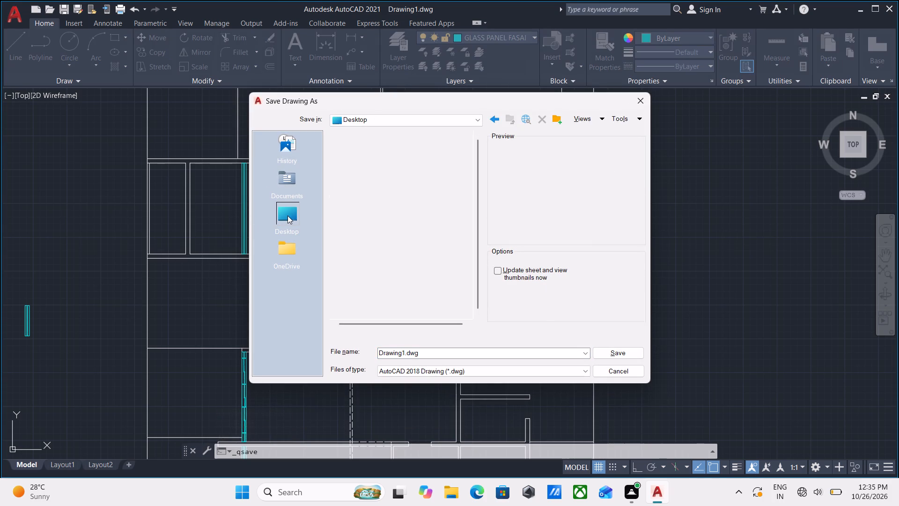
scroll(439, 272, down, 2)
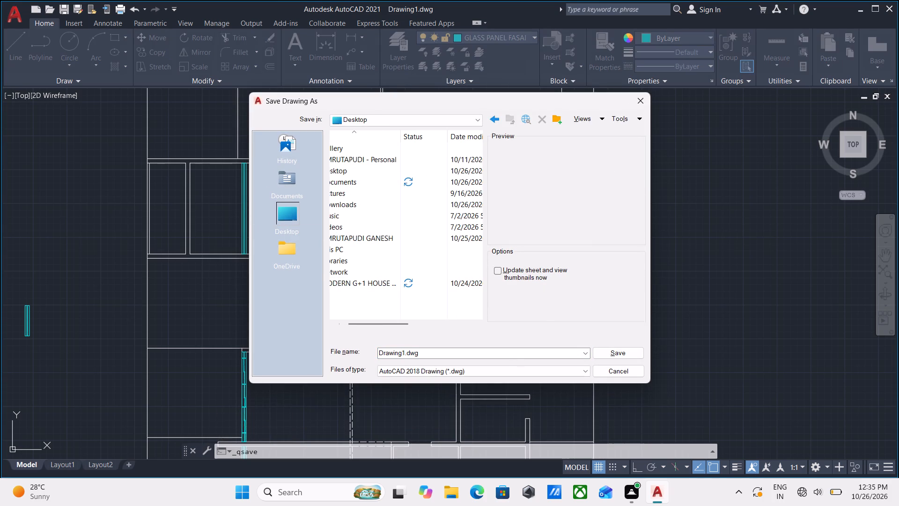
click(493, 346)
click(460, 354)
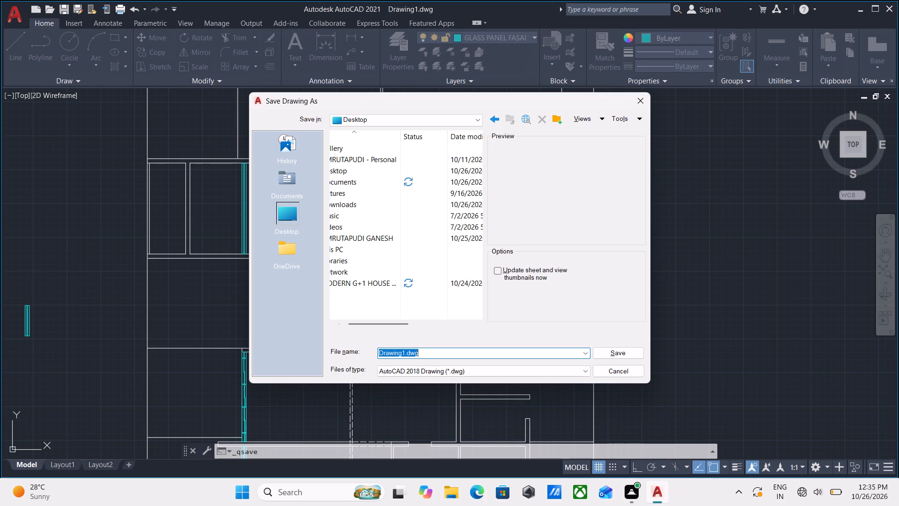
text(AMBER)
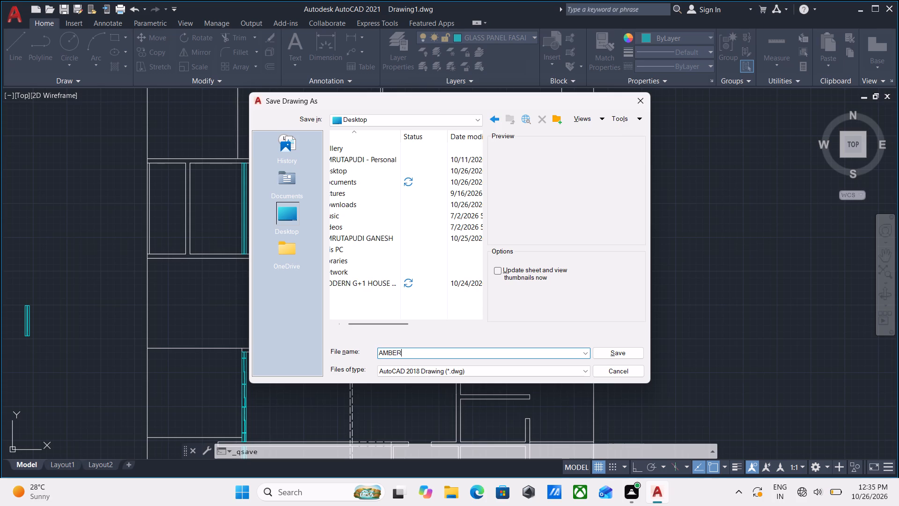
key(space)
text(VILLA)
key(space)
text(AUTOCAD)
key(space)
text(FLOOR)
key(space)
text(PLAN)
key(space)
scroll(421, 259, down, 1)
scroll(409, 272, up, 2)
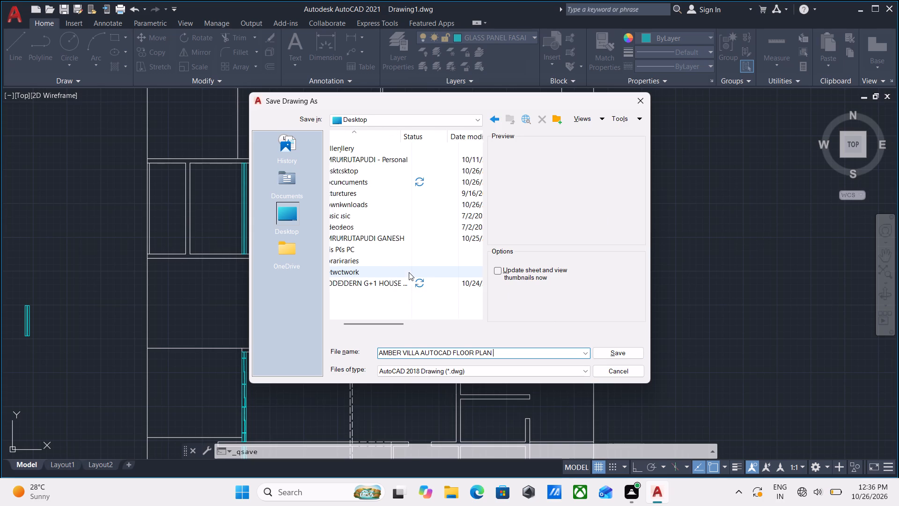
scroll(427, 261, up, 3)
click(612, 355)
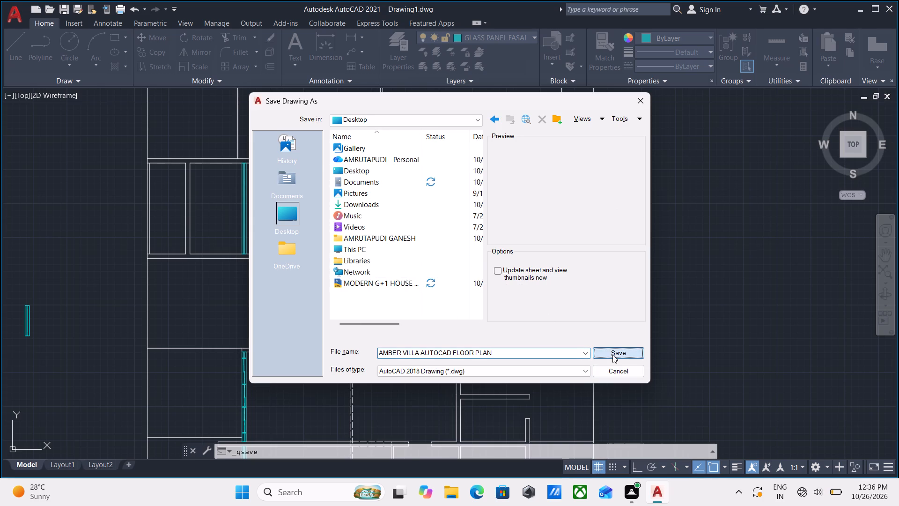
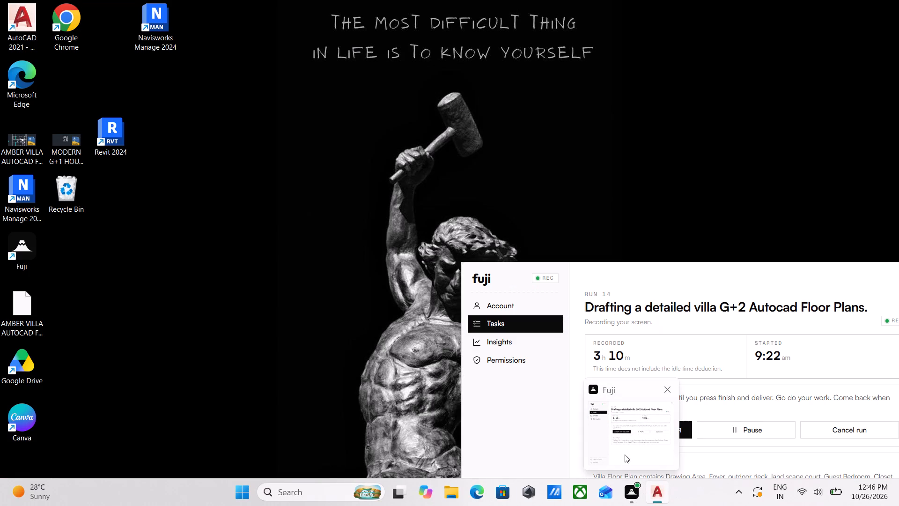
Review the saved villa floor plan around the staircase, the lift shafts and the glass panels on the west side.
scroll(728, 306, down, 3)
middle_drag(722, 306, 521, 311)
scroll(457, 329, up, 3)
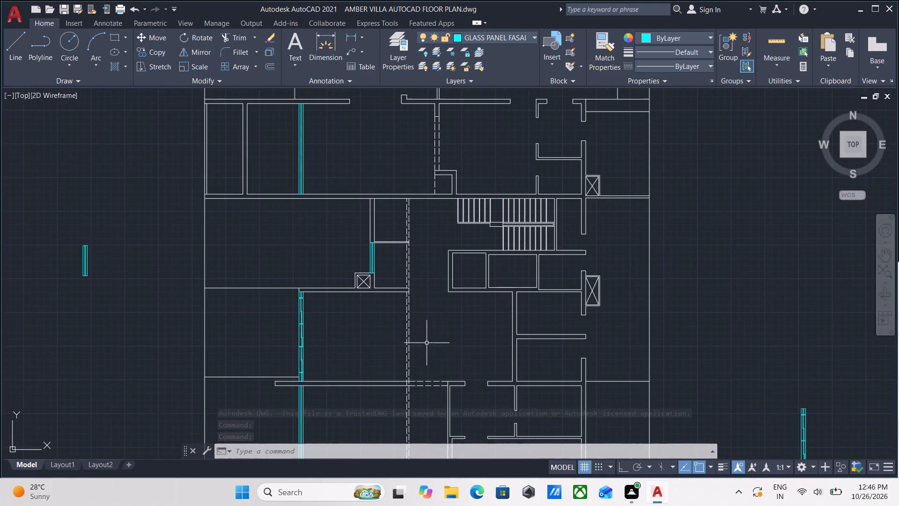
scroll(277, 313, up, 2)
scroll(338, 291, down, 2)
middle_drag(341, 291, 356, 379)
scroll(356, 379, up, 2)
scroll(354, 348, down, 2)
middle_drag(354, 347, 357, 313)
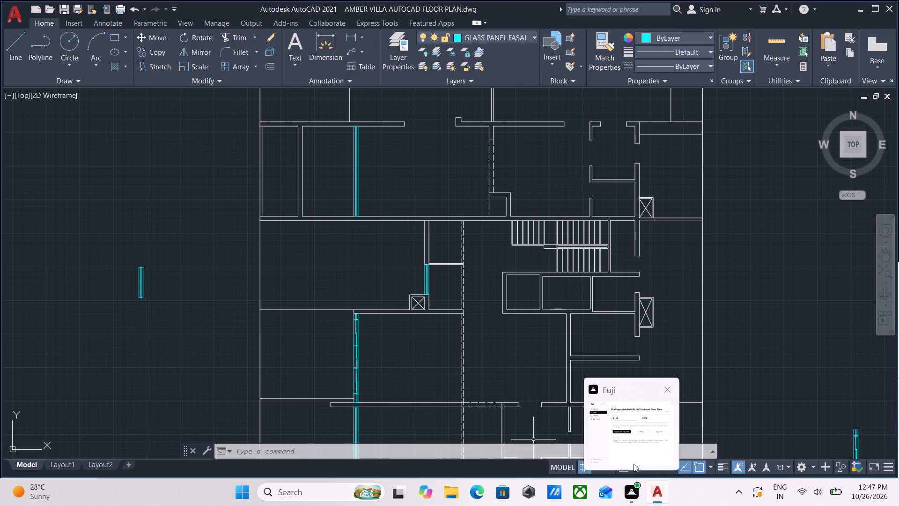
scroll(341, 269, up, 2)
scroll(376, 252, down, 2)
middle_drag(376, 252, 258, 305)
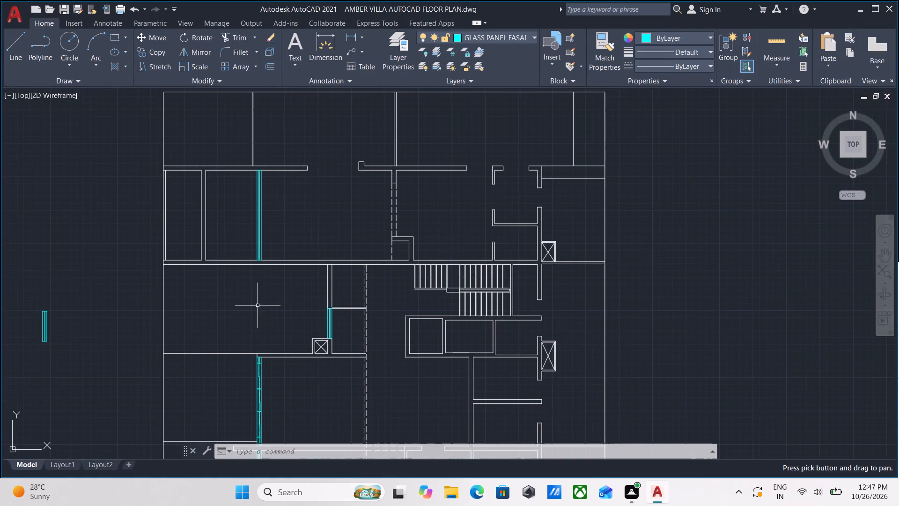
scroll(286, 289, down, 1)
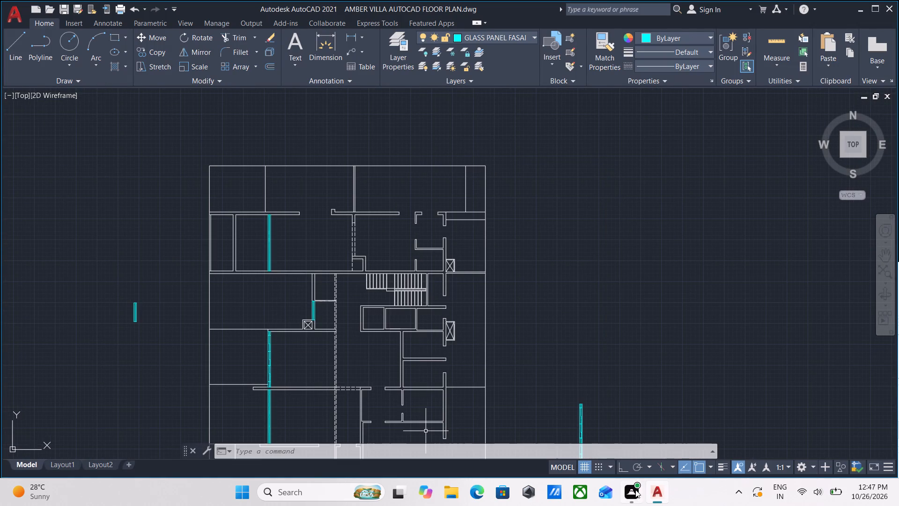
scroll(279, 307, up, 2)
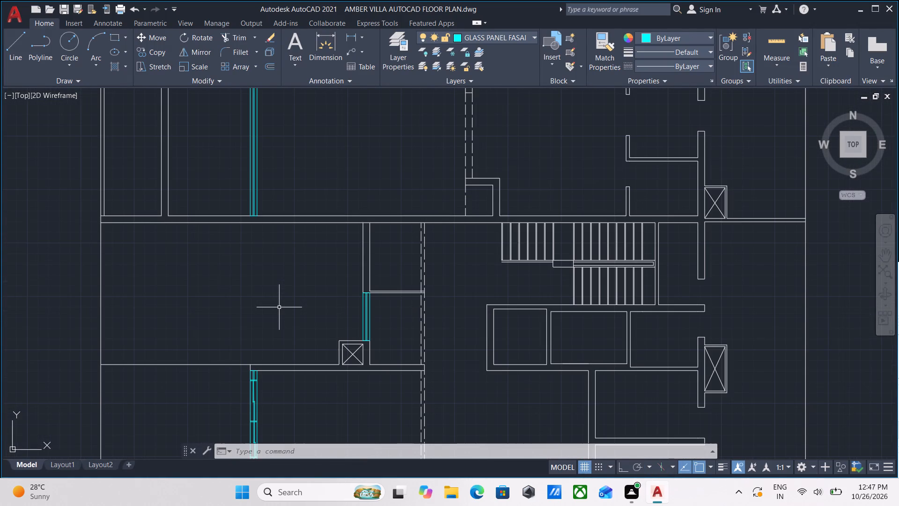
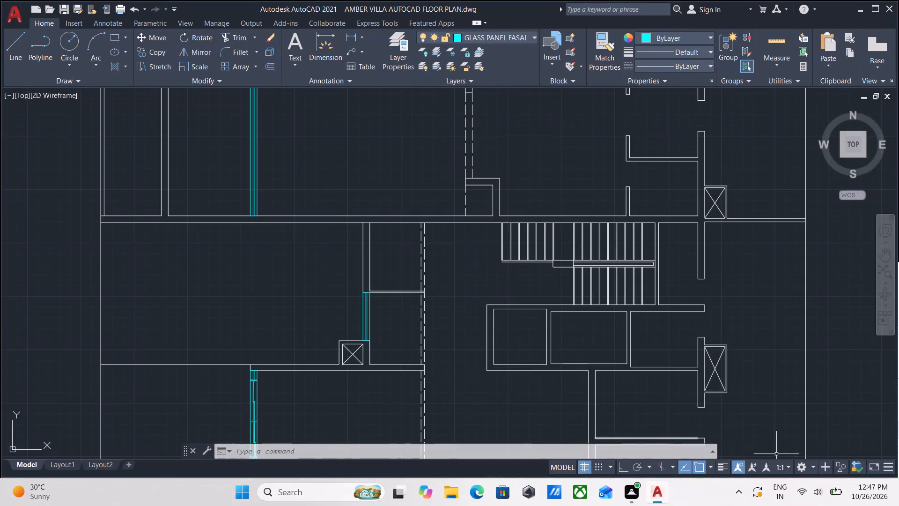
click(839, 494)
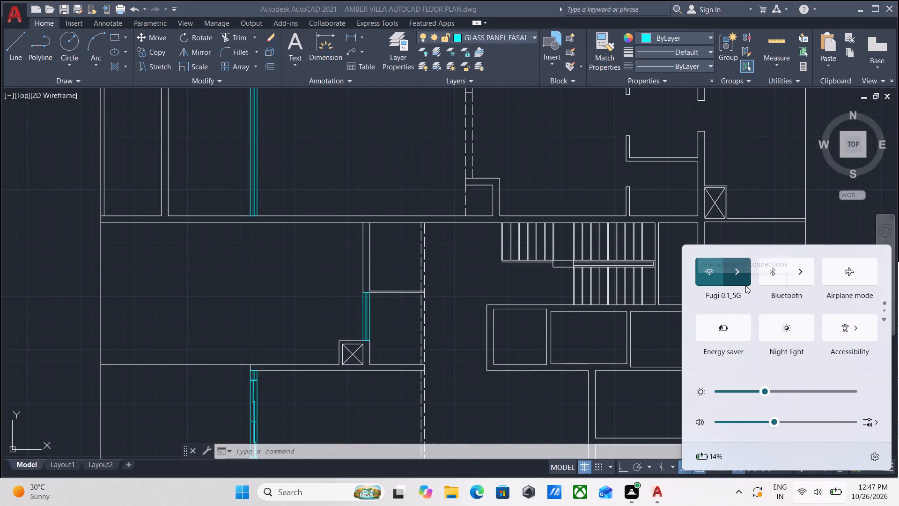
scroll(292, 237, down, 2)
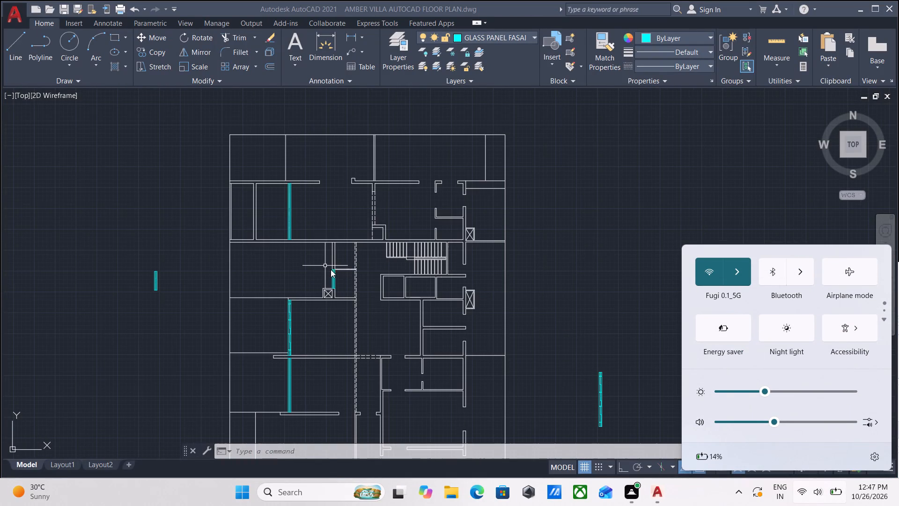
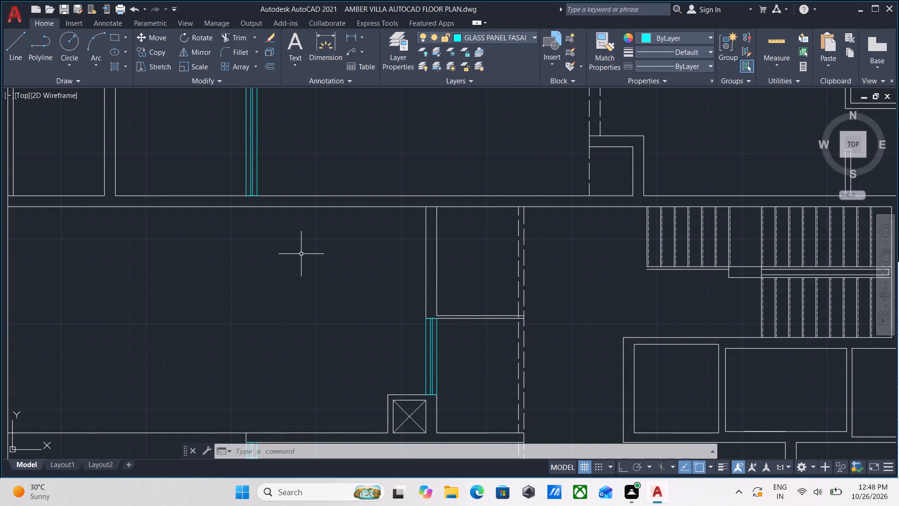
Examine the floor plan's wall openings and glass panels, and select the loose glass panel group west of the plan.
scroll(382, 250, down, 3)
middle_drag(356, 258, 357, 378)
scroll(223, 419, up, 3)
scroll(253, 319, down, 3)
middle_drag(254, 319, 279, 342)
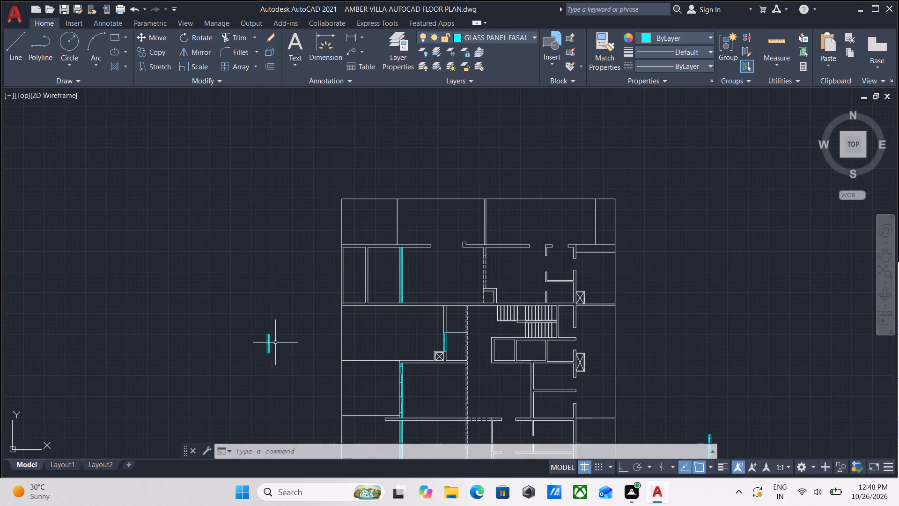
scroll(271, 342, up, 3)
click(292, 371)
click(240, 334)
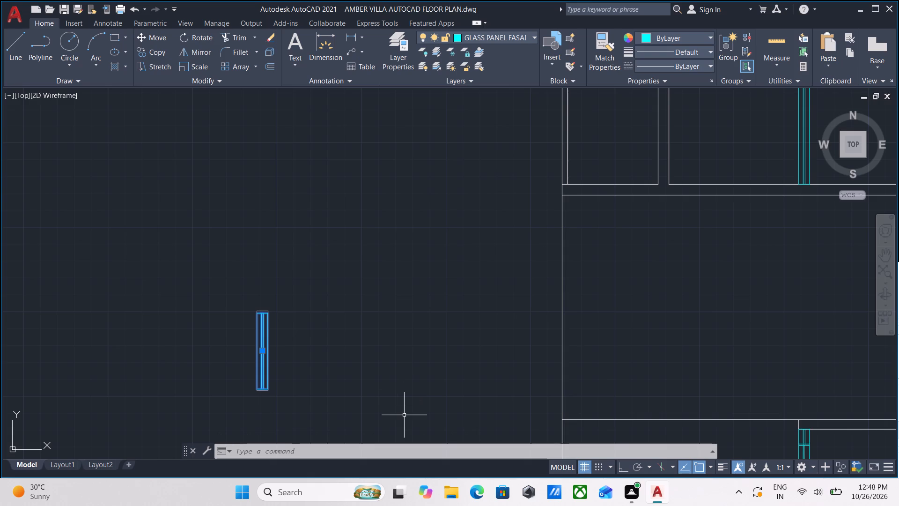
scroll(723, 449, up, 2)
scroll(500, 432, down, 3)
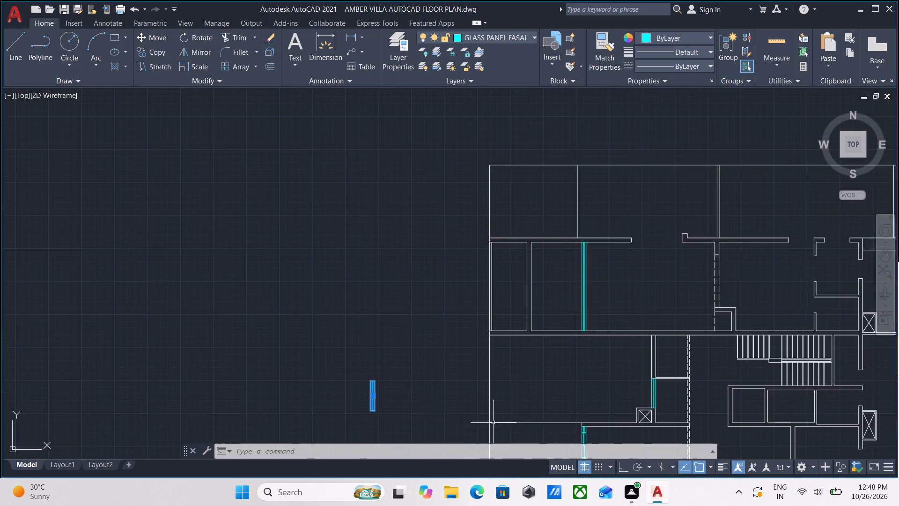
scroll(491, 409, down, 2)
middle_drag(513, 347, 317, 264)
scroll(582, 435, up, 3)
middle_drag(227, 320, 673, 464)
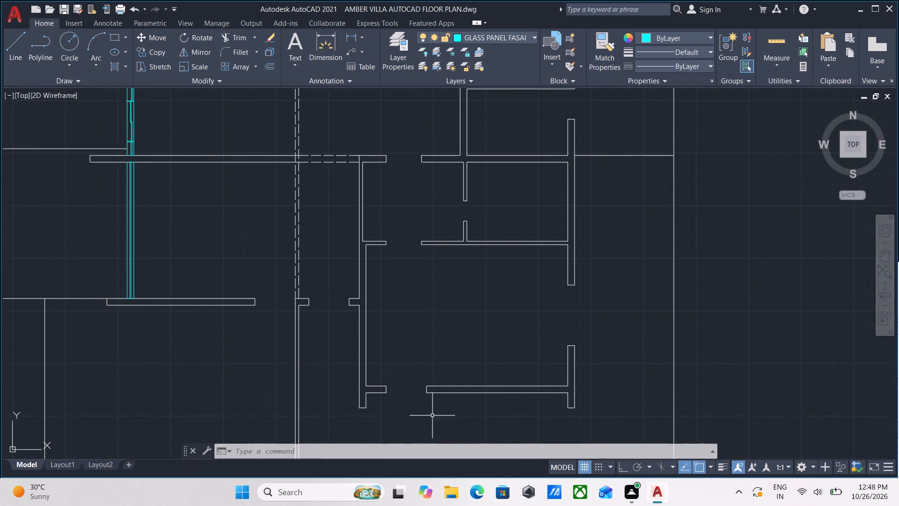
scroll(330, 376, down, 1)
middle_drag(330, 376, 446, 367)
scroll(291, 347, up, 2)
scroll(331, 345, down, 2)
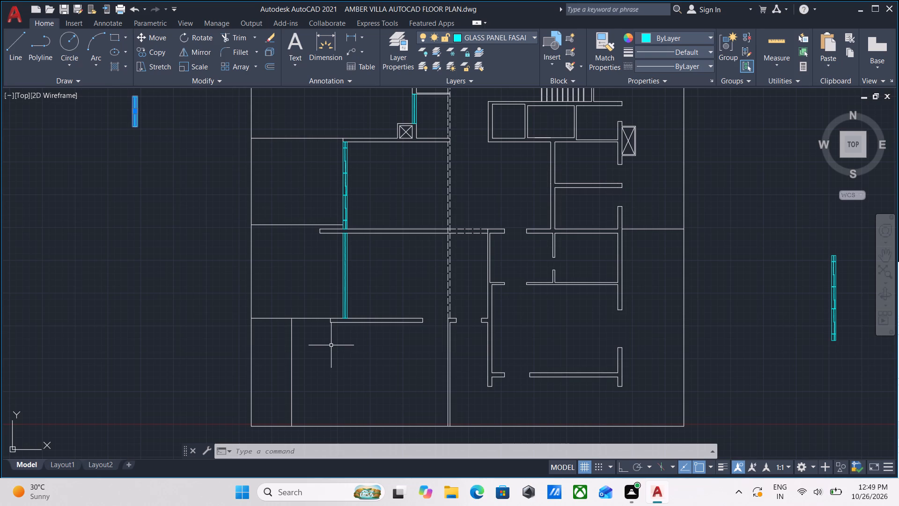
scroll(436, 305, down, 1)
scroll(367, 279, up, 3)
middle_drag(420, 246, 420, 298)
scroll(420, 298, down, 1)
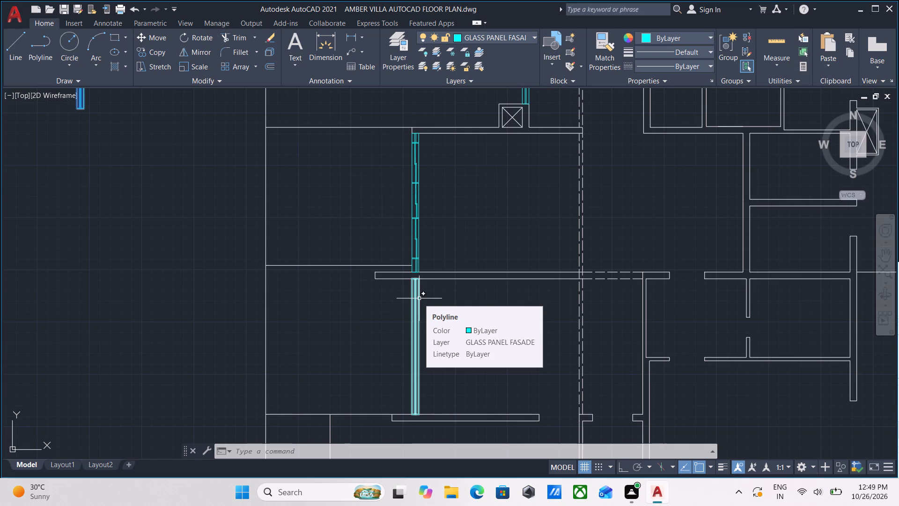
scroll(431, 318, up, 2)
scroll(404, 286, down, 2)
middle_drag(404, 286, 376, 432)
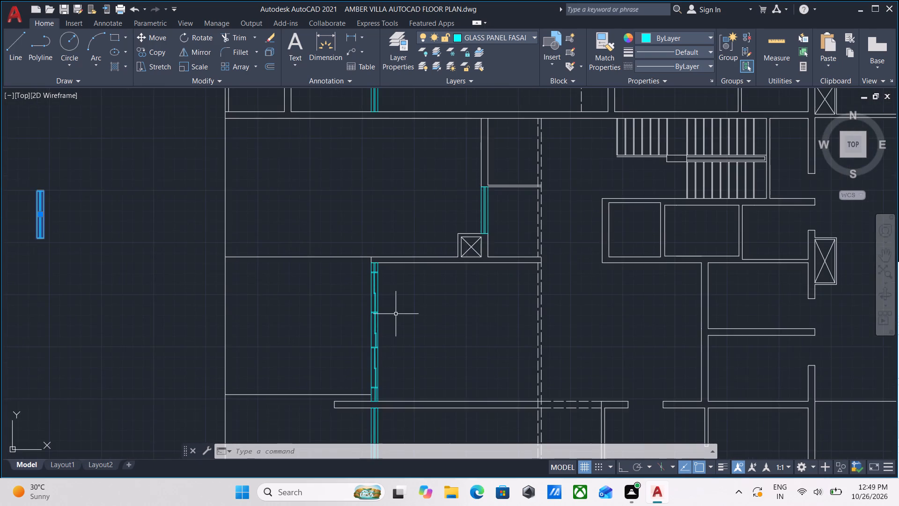
middle_drag(396, 314, 392, 402)
middle_drag(395, 245, 391, 359)
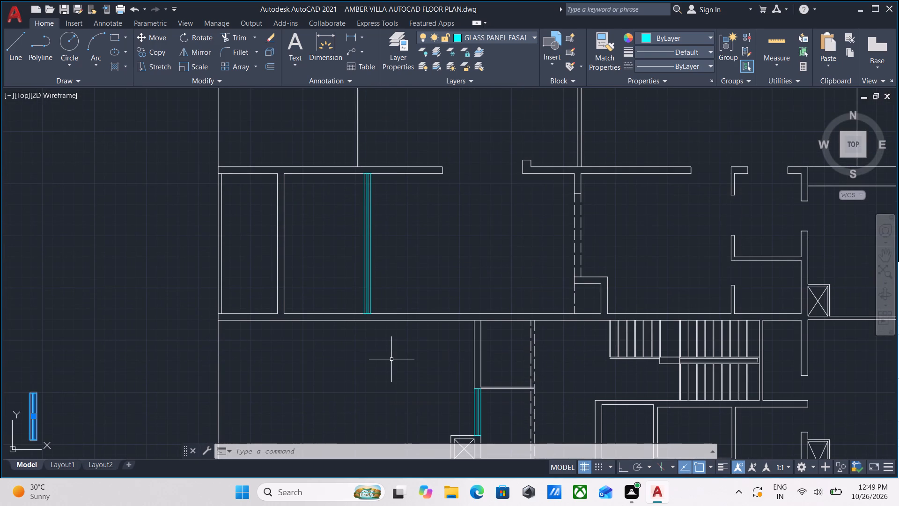
scroll(405, 279, down, 1)
middle_drag(405, 279, 394, 416)
scroll(386, 398, up, 1)
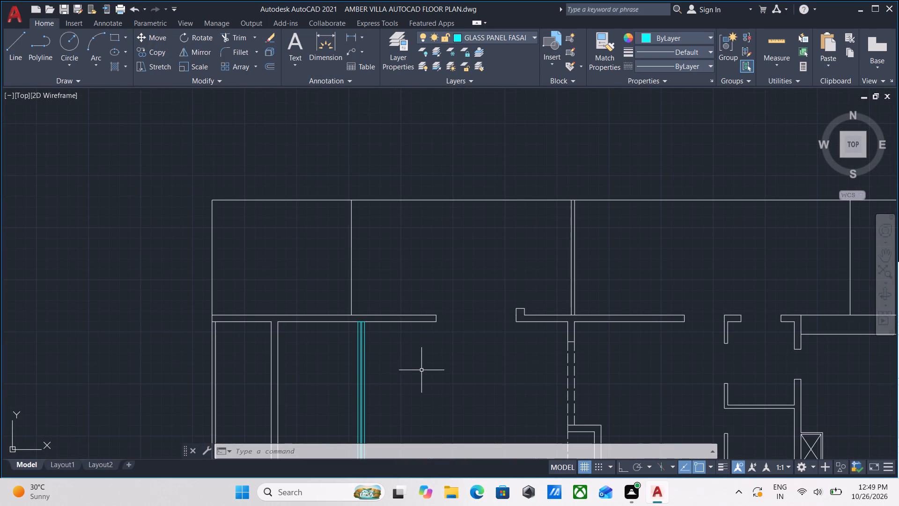
middle_drag(509, 355, 231, 346)
middle_drag(413, 320, 411, 320)
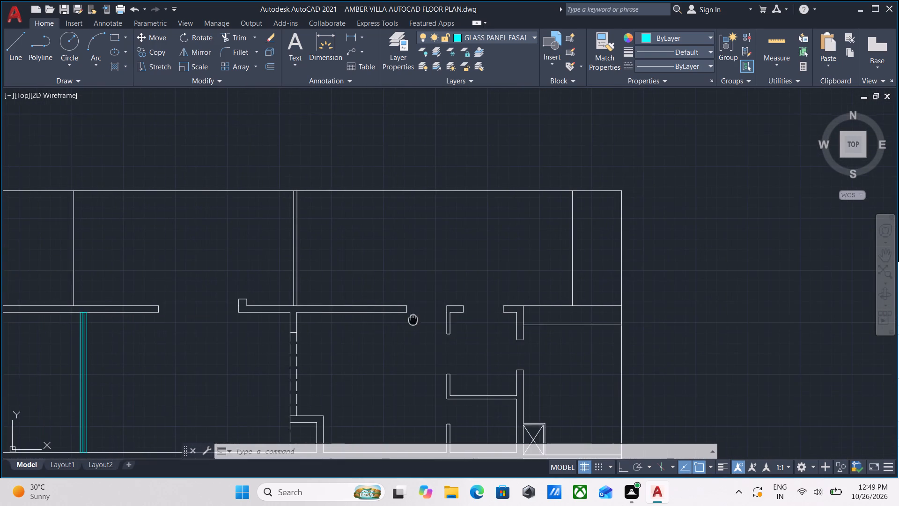
middle_drag(411, 320, 318, 354)
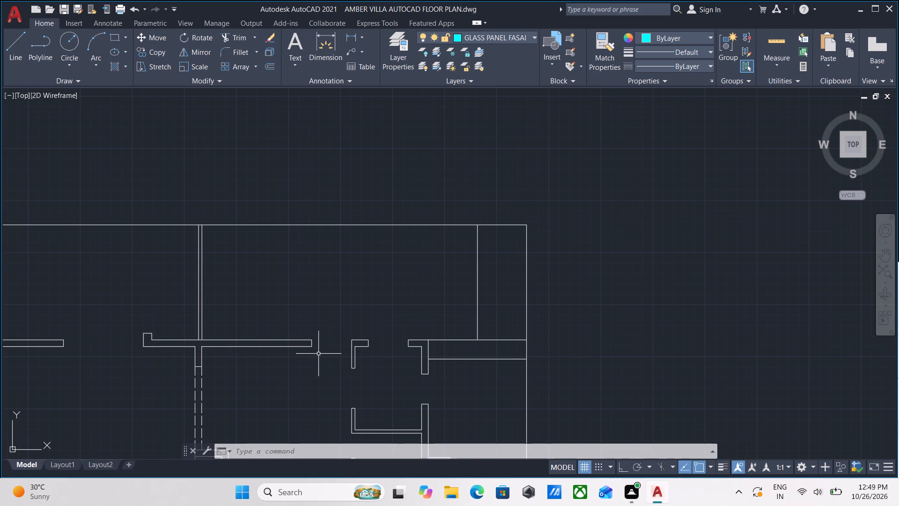
scroll(372, 337, down, 3)
scroll(323, 338, up, 1)
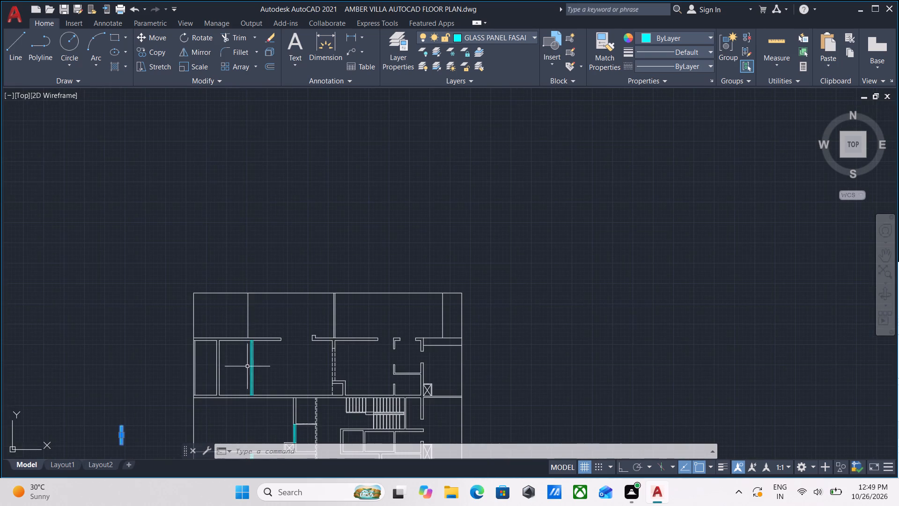
Rotate the loose glass panel west of the plan about its northeast corner to lie horizontally.
middle_drag(204, 368, 398, 276)
scroll(310, 335, up, 3)
scroll(360, 379, up, 3)
middle_drag(383, 341, 415, 394)
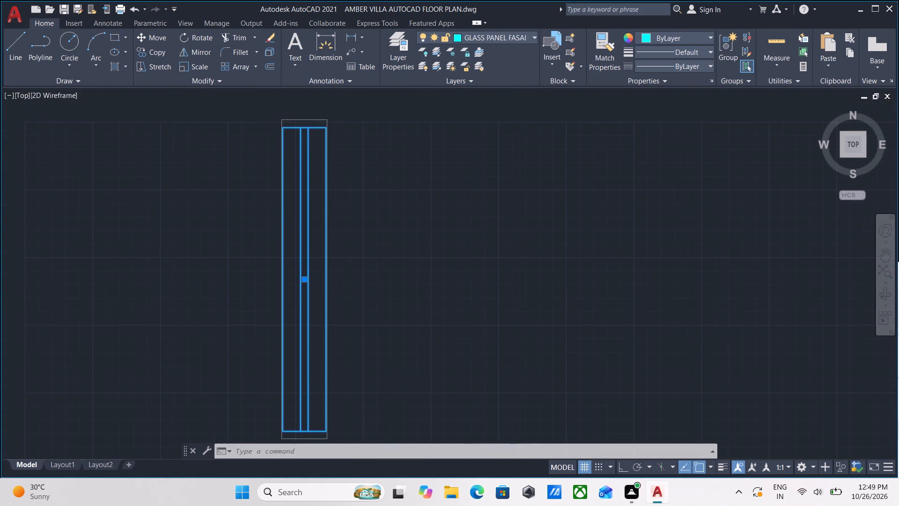
text(RO)
key(Return)
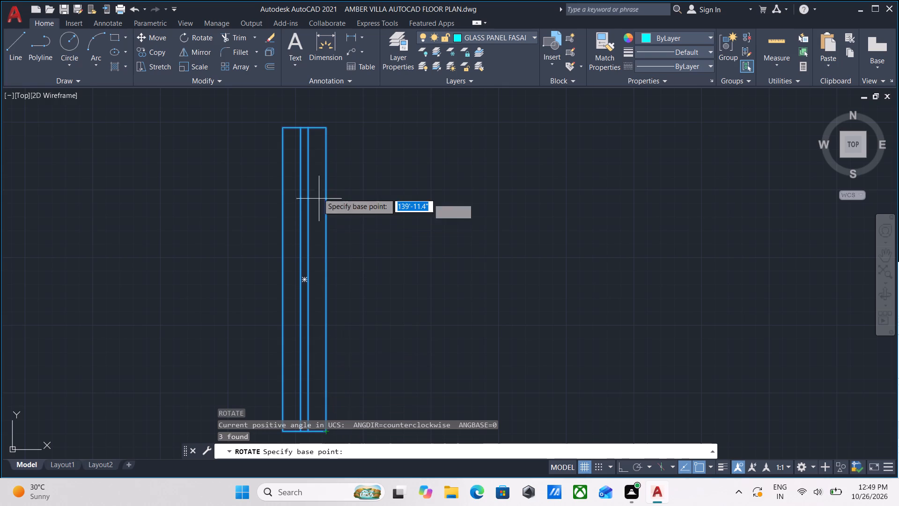
click(322, 127)
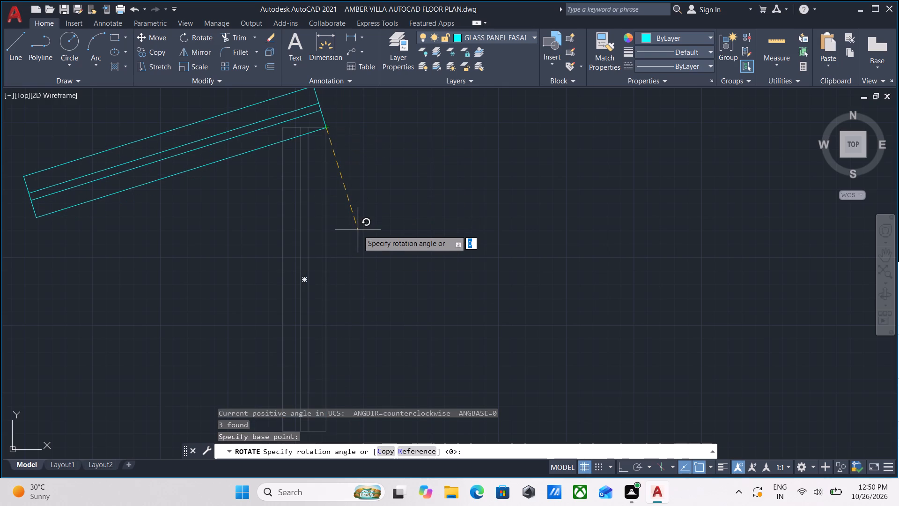
key(F8)
middle_drag(293, 259, 538, 420)
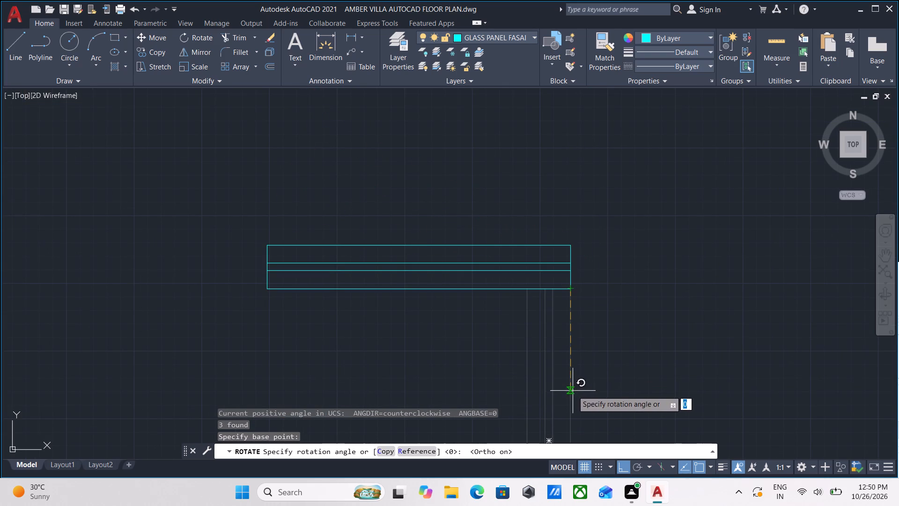
click(573, 391)
click(584, 345)
click(491, 231)
middle_drag(494, 231, 487, 267)
scroll(494, 231, down, 1)
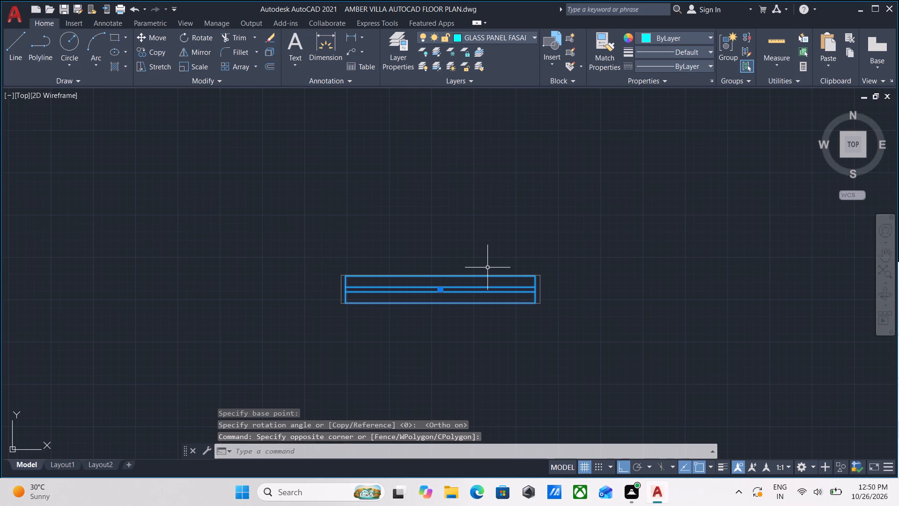
scroll(487, 268, down, 1)
middle_drag(487, 268, 0, 285)
key(Escape)
Copy the horizontal glass panel from its southeast corner to the east jamb of the small northeast room's north wall opening.
scroll(231, 231, down, 4)
scroll(339, 229, down, 1)
middle_drag(339, 229, 328, 248)
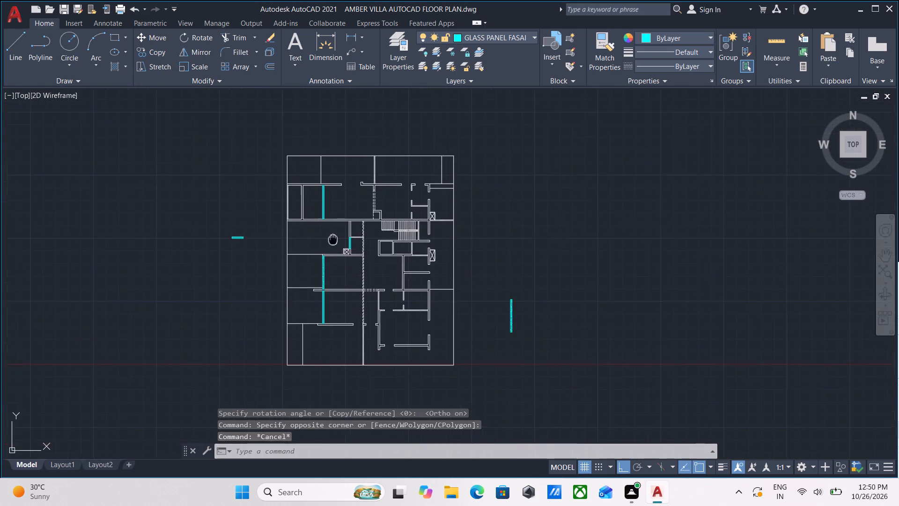
middle_drag(328, 248, 322, 261)
scroll(376, 211, up, 3)
scroll(249, 268, down, 1)
middle_drag(249, 268, 730, 193)
scroll(448, 328, up, 2)
click(453, 323)
click(362, 241)
text(CO)
key(Return)
scroll(362, 241, up, 3)
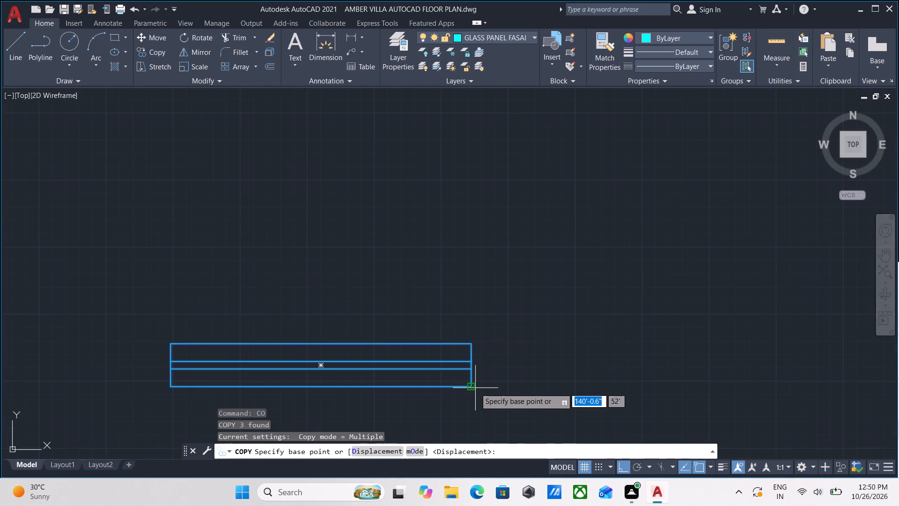
click(473, 388)
key(F8)
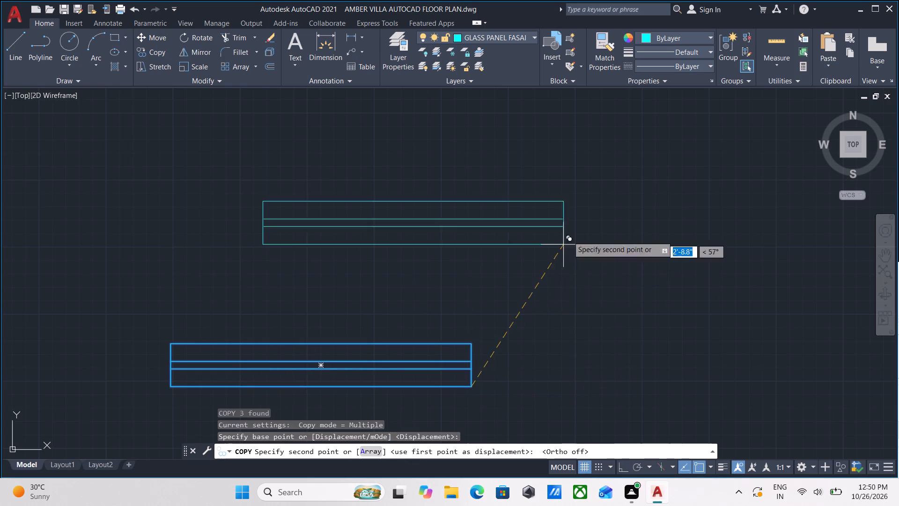
scroll(593, 194, down, 2)
middle_drag(582, 195, 170, 324)
scroll(421, 276, down, 3)
middle_drag(421, 276, 172, 367)
middle_drag(425, 287, 300, 317)
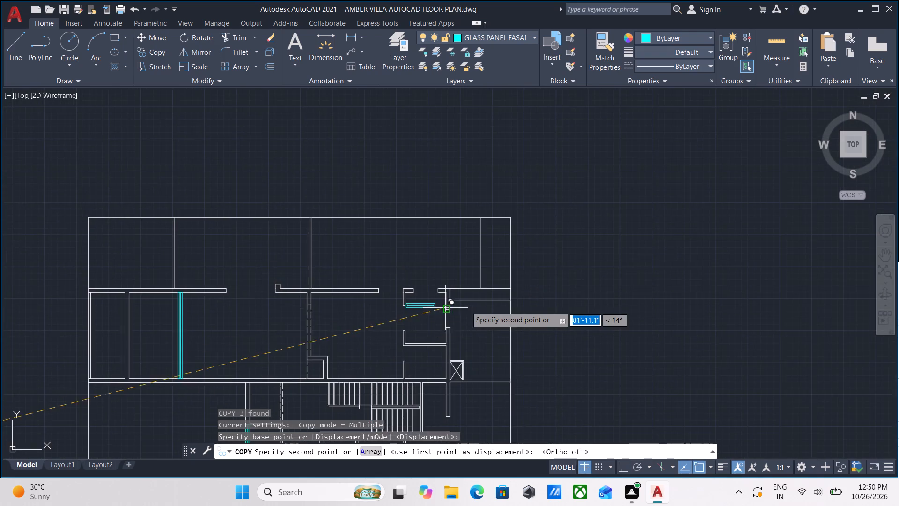
scroll(466, 306, up, 4)
middle_drag(254, 240, 289, 318)
scroll(302, 302, up, 2)
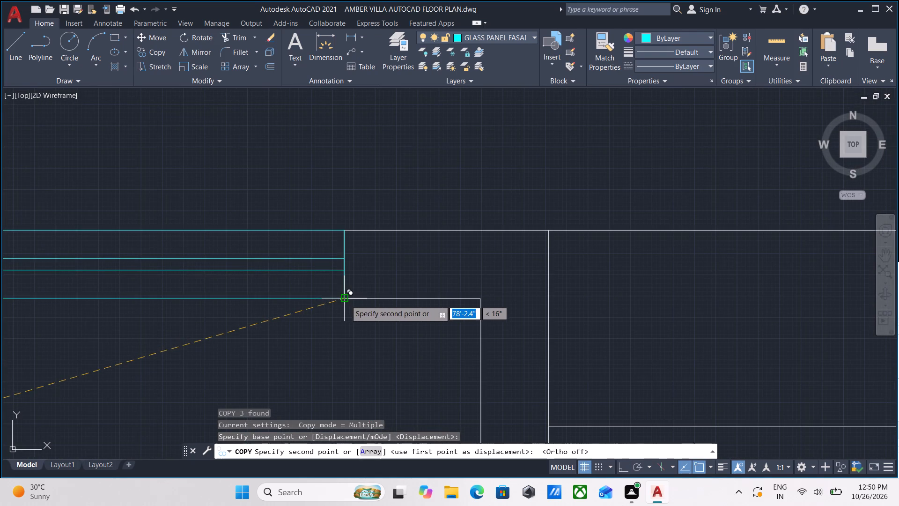
click(346, 300)
scroll(270, 272, down, 1)
middle_drag(275, 272, 488, 279)
key(Escape)
Ungroup the glass panel copy in the small northeast room's north wall opening.
scroll(279, 271, up, 1)
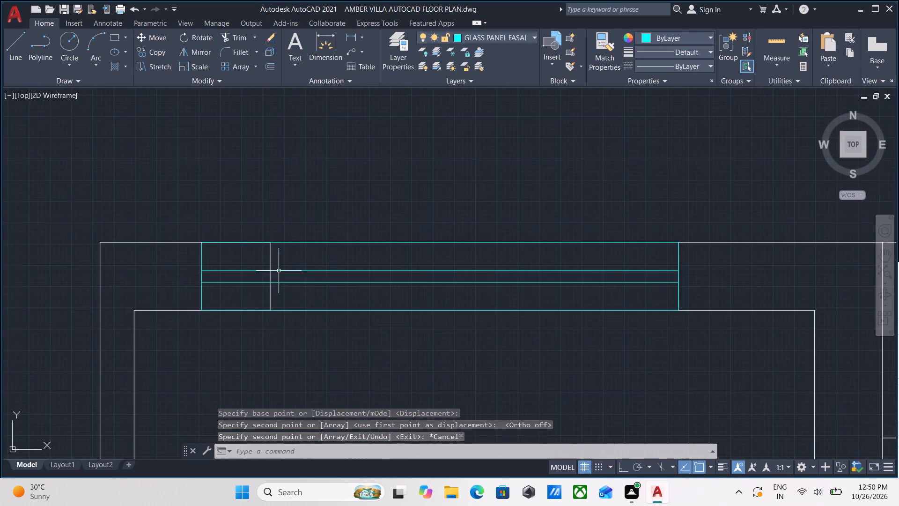
click(398, 359)
click(358, 262)
middle_drag(341, 295, 353, 311)
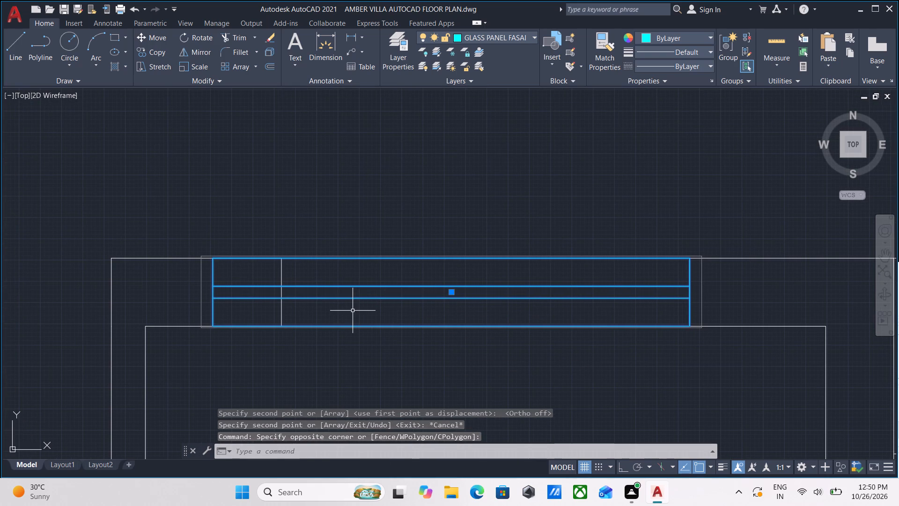
text(UN)
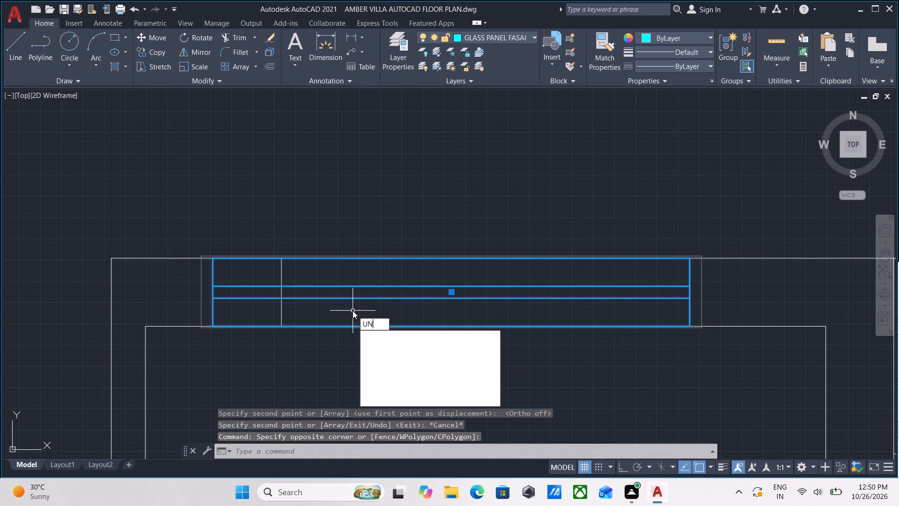
key(g)
key(Return)
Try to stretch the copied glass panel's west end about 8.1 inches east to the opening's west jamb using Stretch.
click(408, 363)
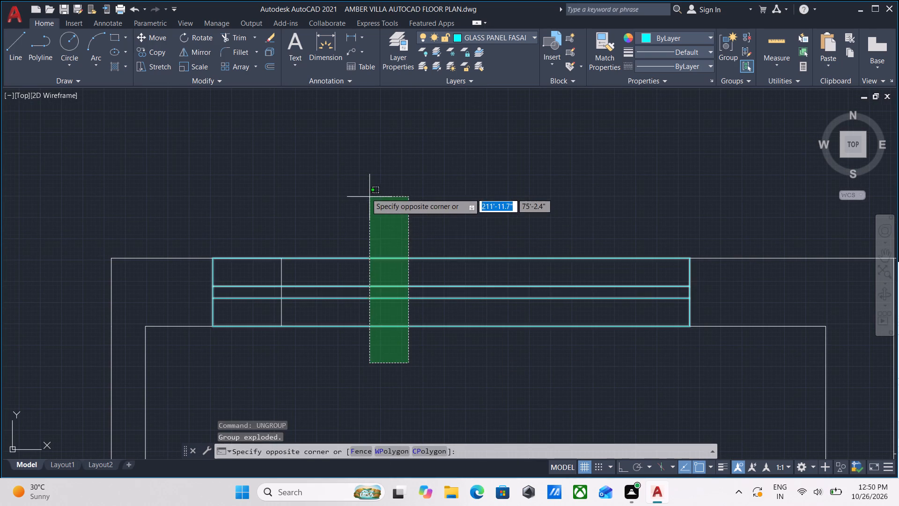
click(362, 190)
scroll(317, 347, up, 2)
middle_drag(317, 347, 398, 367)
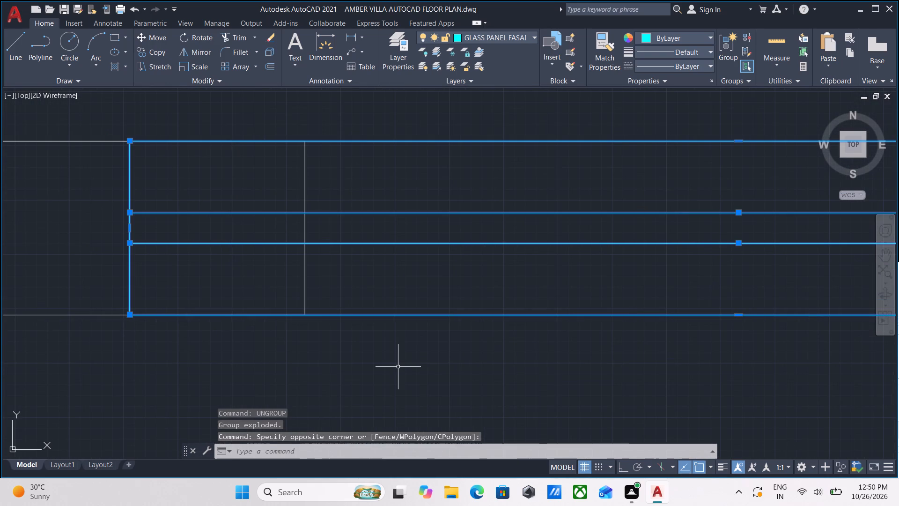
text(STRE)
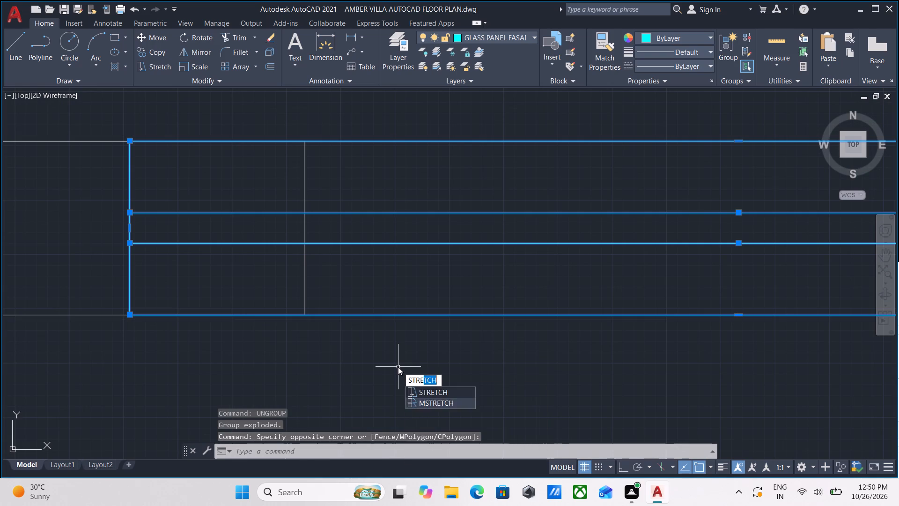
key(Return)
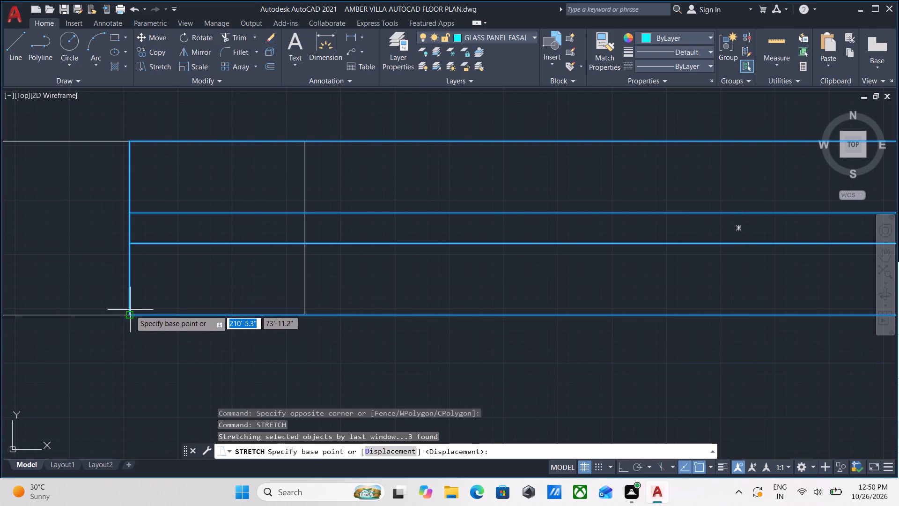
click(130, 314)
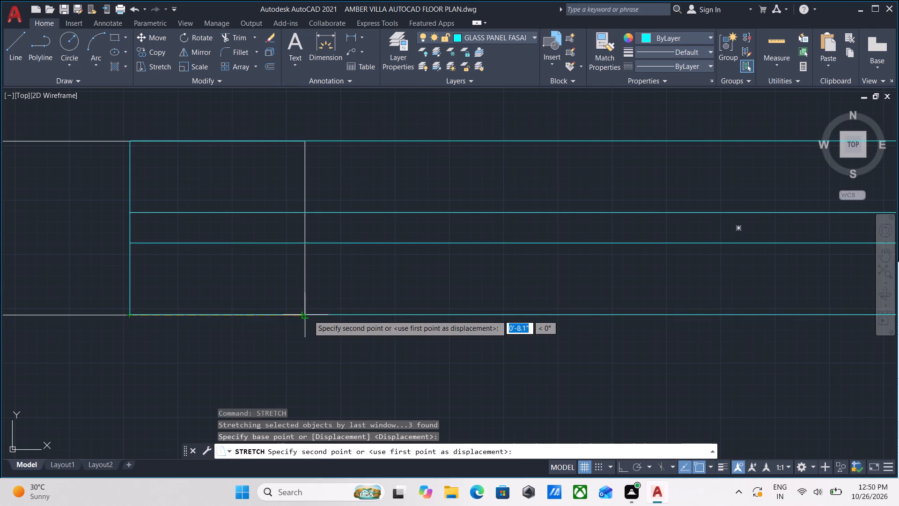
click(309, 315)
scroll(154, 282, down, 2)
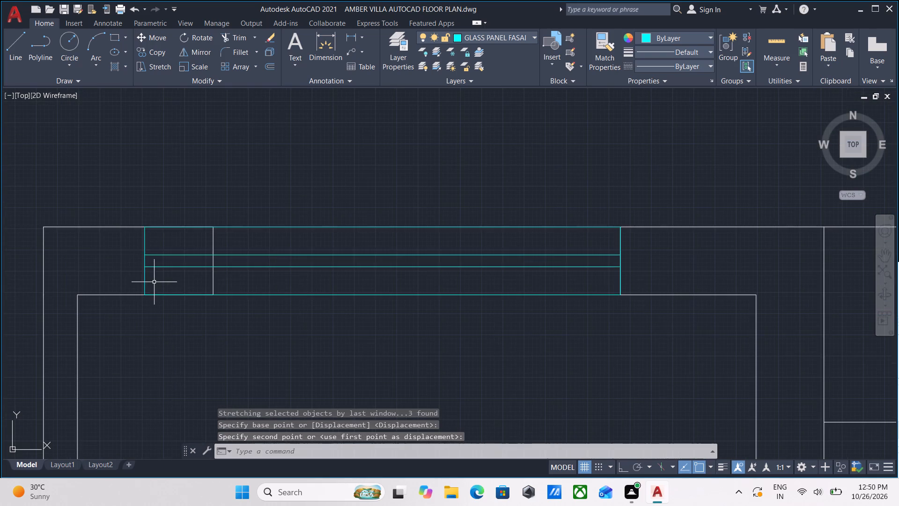
Stretch the west edge of the glass panel's outline about 8.1 inches east to the small northeast room's north opening jamb.
click(154, 282)
click(120, 238)
middle_drag(140, 246, 227, 266)
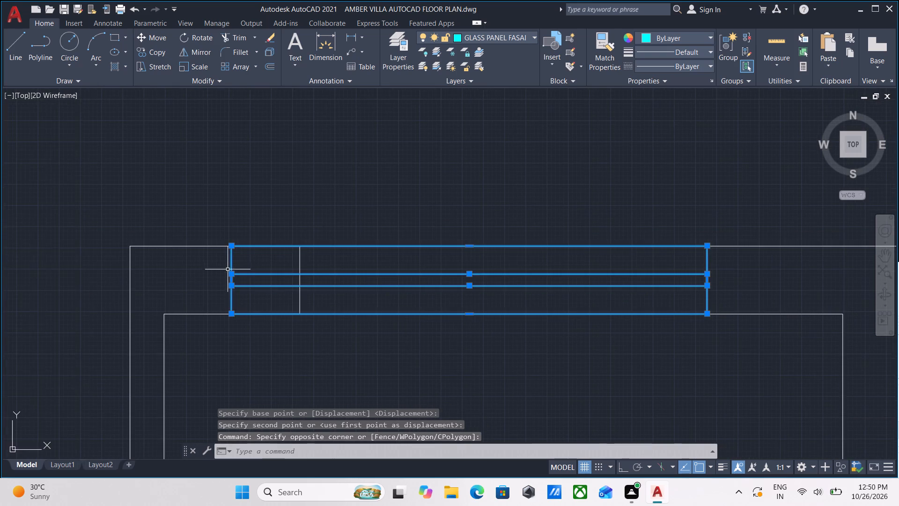
scroll(233, 279, up, 2)
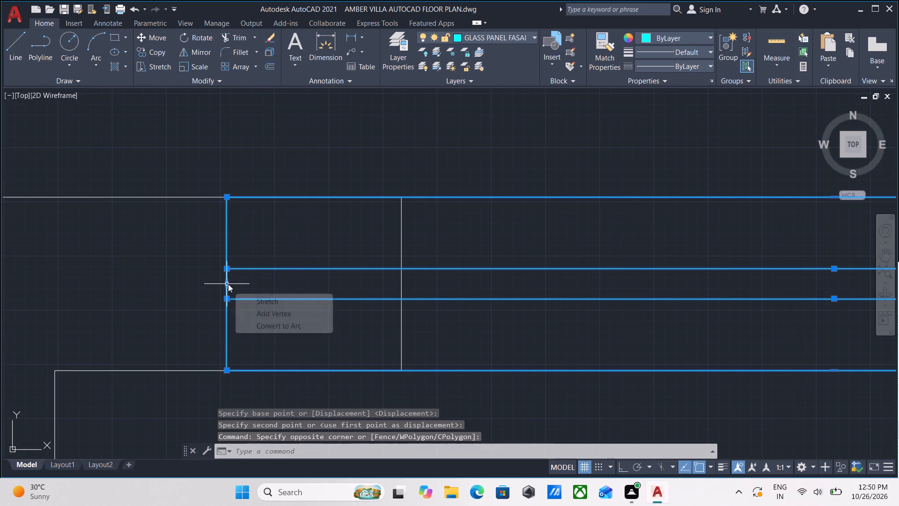
click(228, 284)
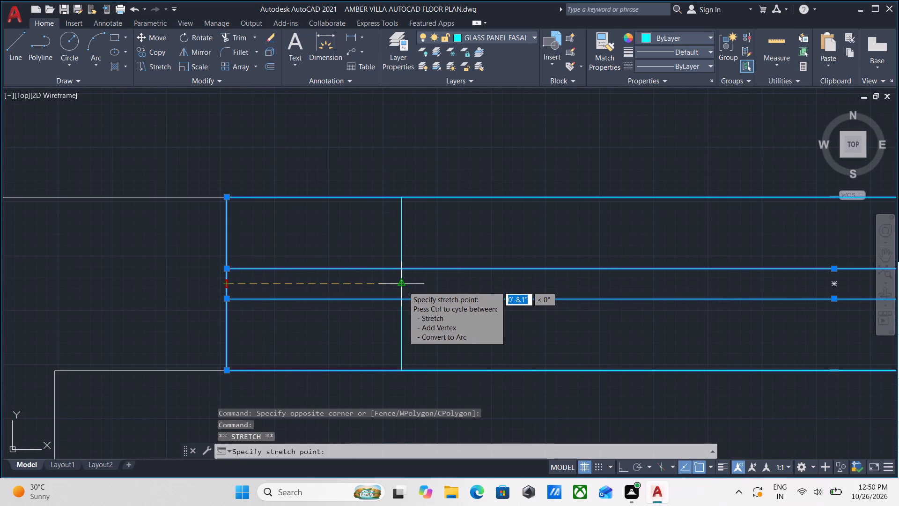
key(F8)
key(F8)
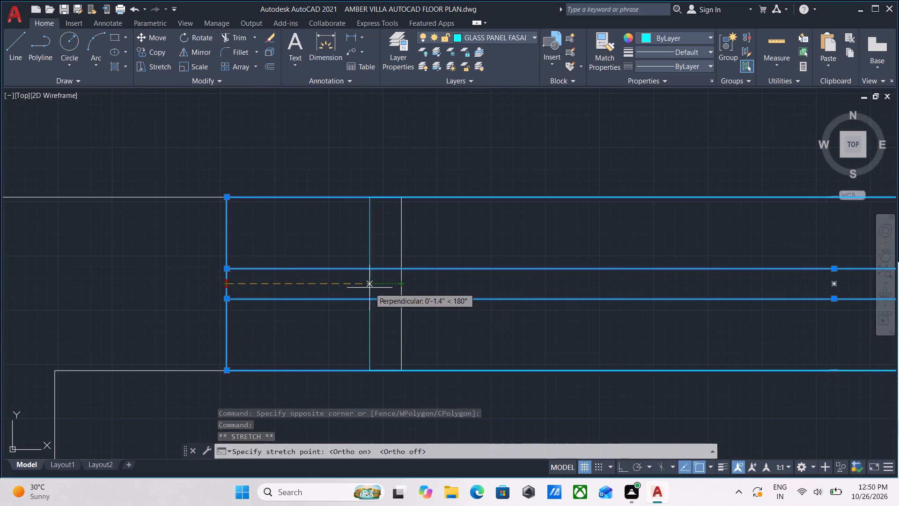
click(405, 286)
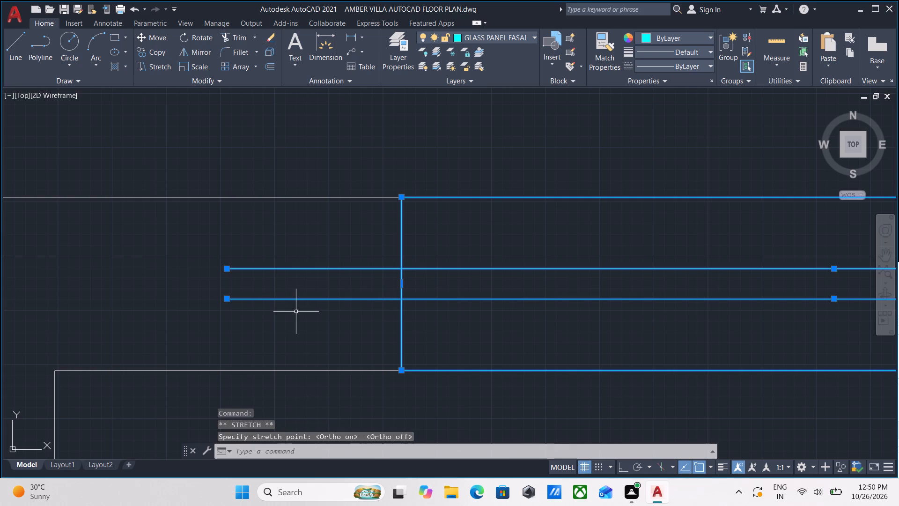
key(Escape)
Stretch the west ends of the panel's two inner glass lines about 8.1 inches east to meet the shortened outline.
click(303, 319)
click(259, 260)
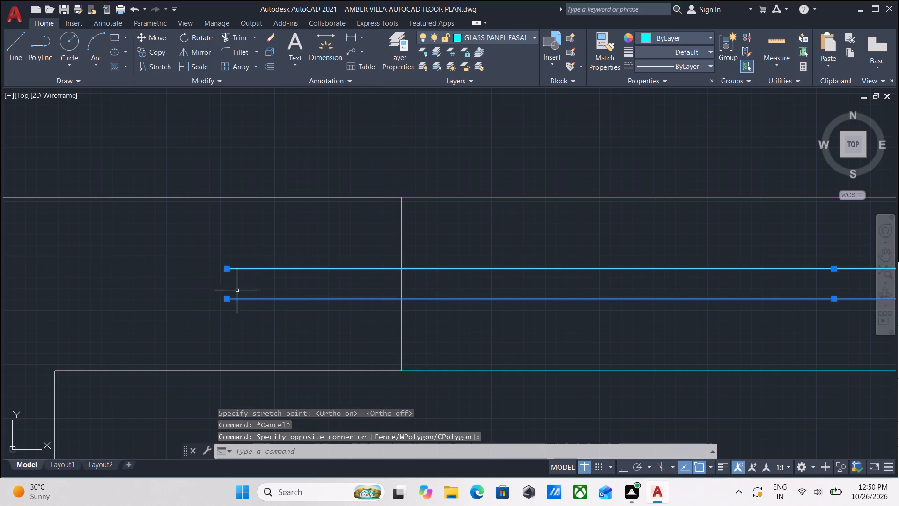
scroll(232, 293, up, 3)
scroll(212, 319, down, 3)
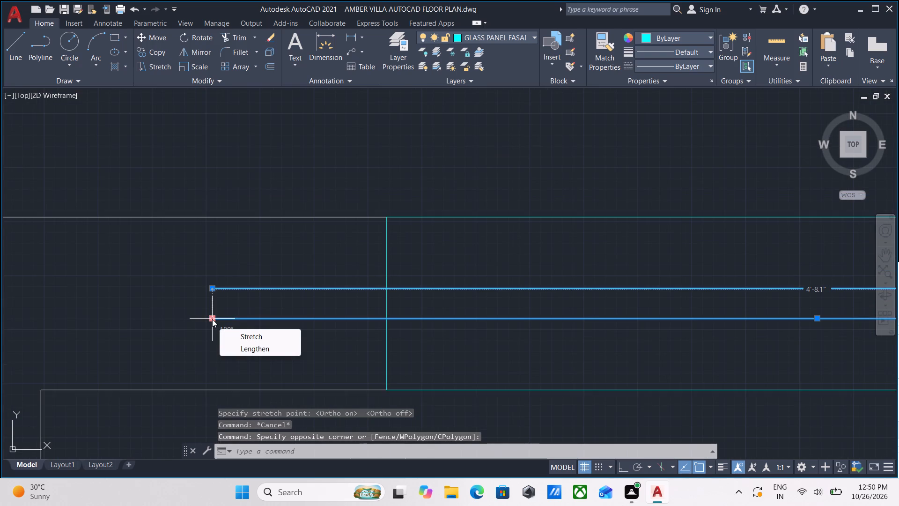
click(212, 319)
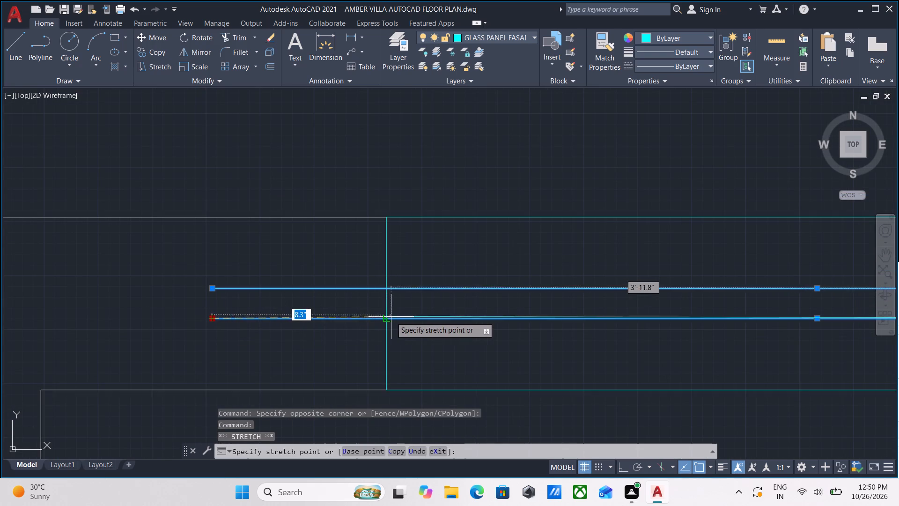
click(384, 320)
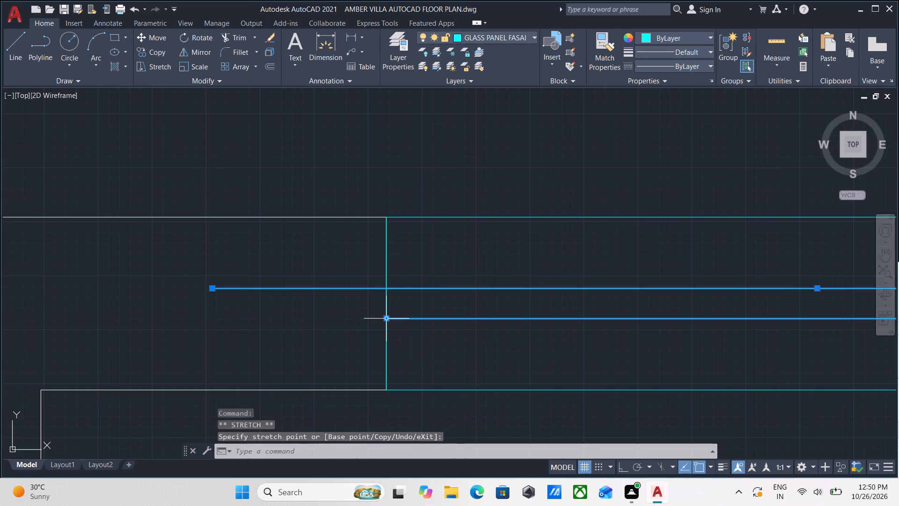
key(Escape)
click(308, 309)
click(248, 270)
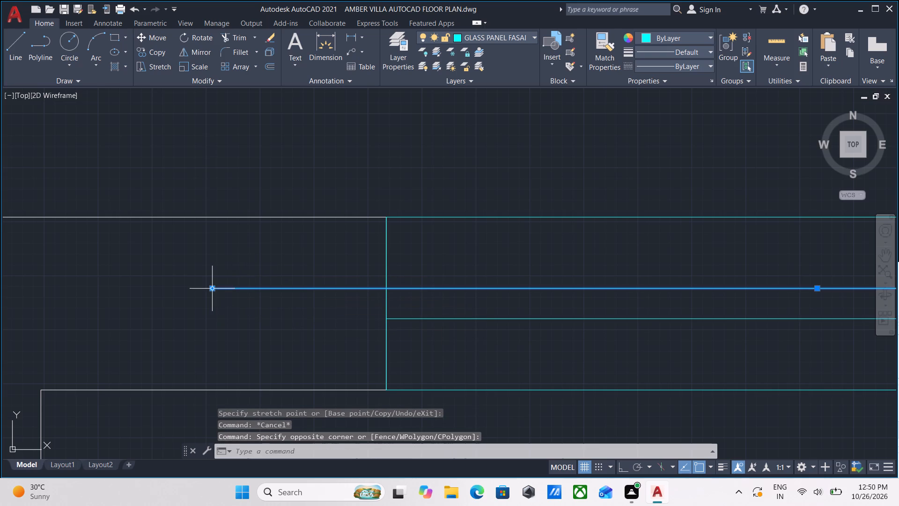
click(211, 286)
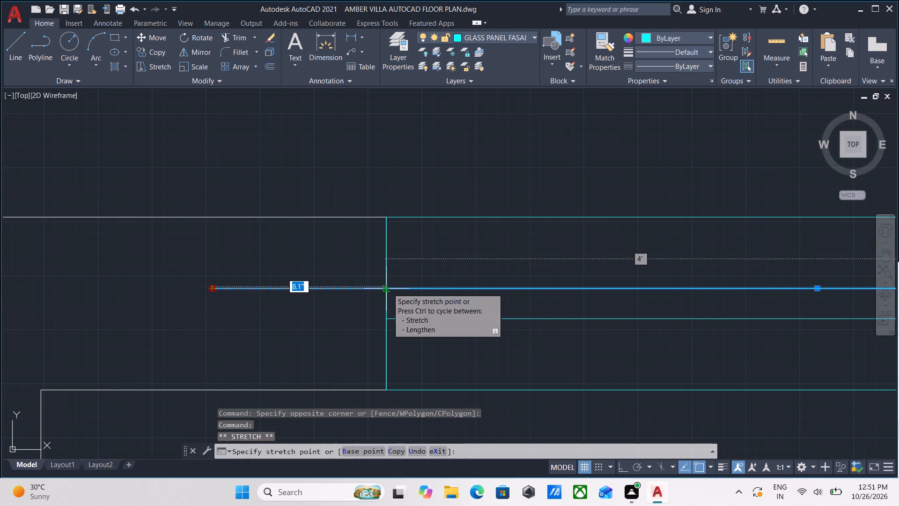
click(388, 288)
key(Escape)
Group the outline and two inner lines of the fitted glass panel in the small northeast room's north wall opening.
scroll(461, 278, down, 4)
scroll(507, 289, down, 1)
middle_drag(507, 289, 441, 293)
click(481, 322)
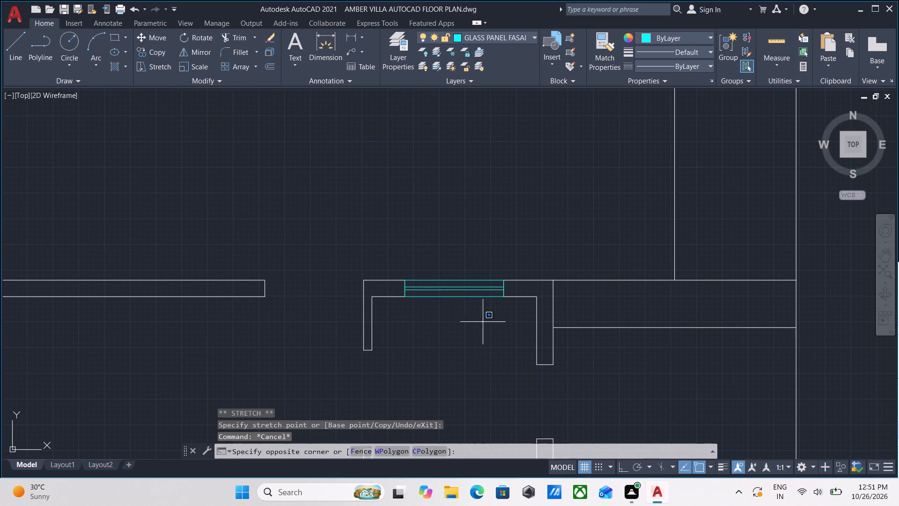
click(441, 240)
scroll(441, 240, up, 2)
key(g)
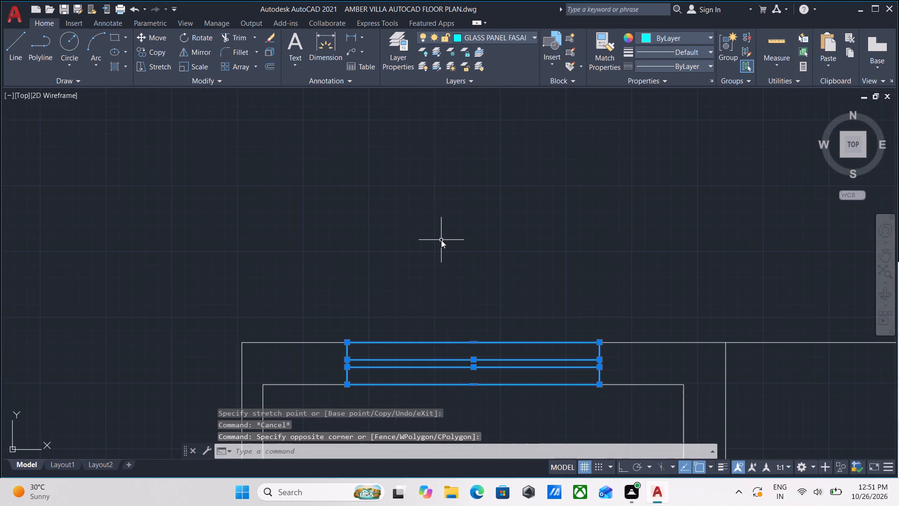
key(Return)
scroll(507, 365, up, 1)
scroll(502, 372, down, 2)
middle_drag(504, 343, 512, 308)
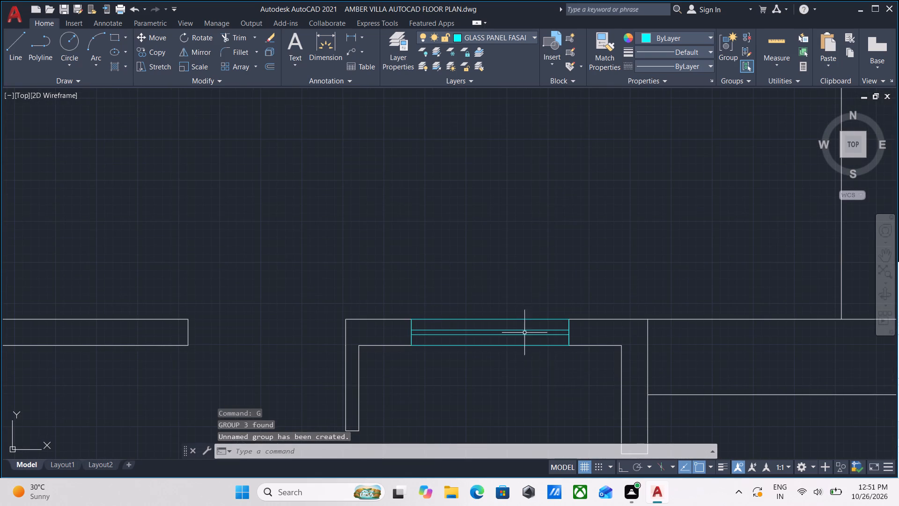
click(531, 362)
click(512, 324)
key(Escape)
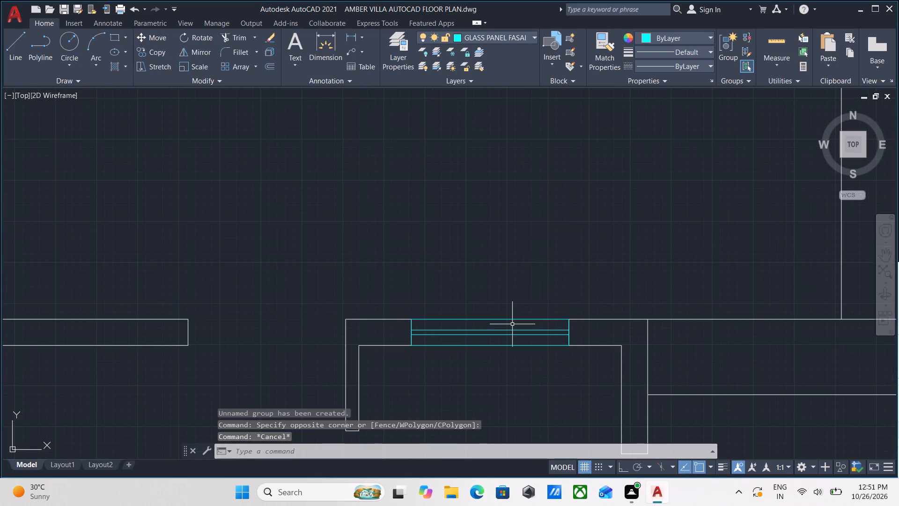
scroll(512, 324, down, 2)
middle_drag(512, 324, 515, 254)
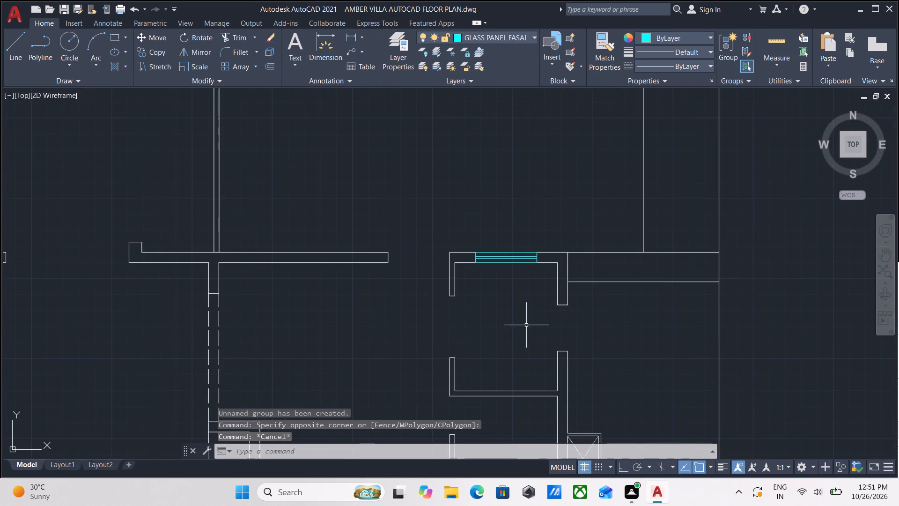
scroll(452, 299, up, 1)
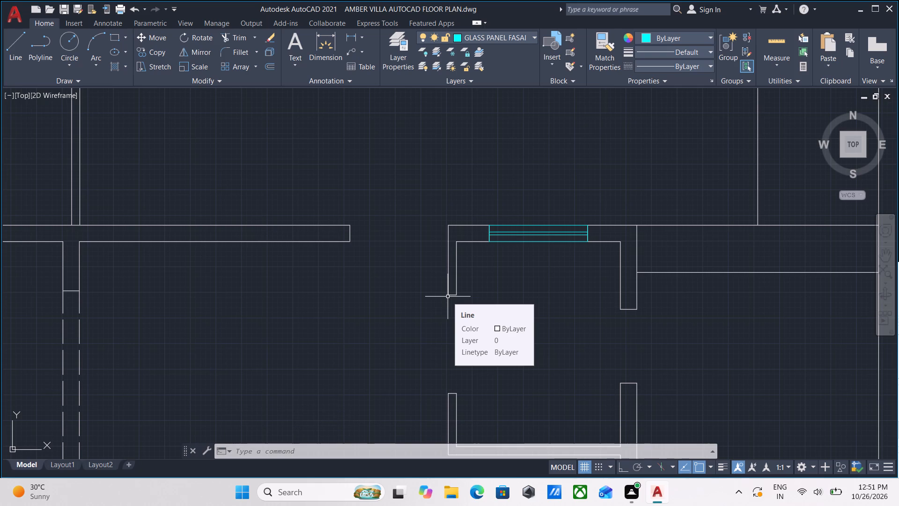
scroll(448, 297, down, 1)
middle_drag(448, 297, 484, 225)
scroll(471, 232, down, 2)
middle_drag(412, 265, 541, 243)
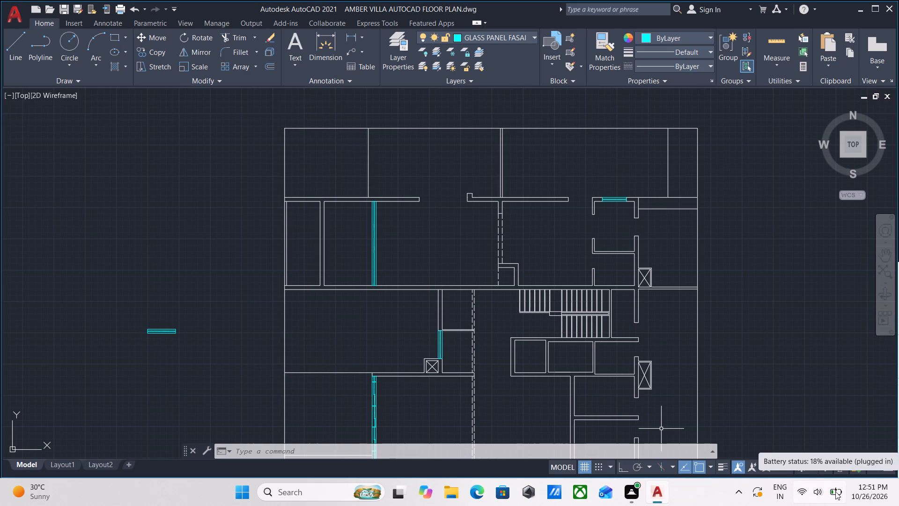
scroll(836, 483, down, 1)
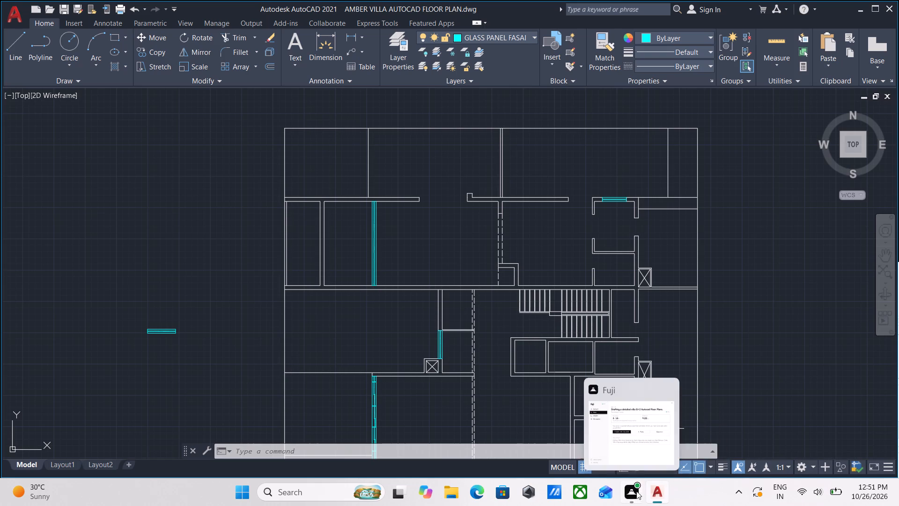
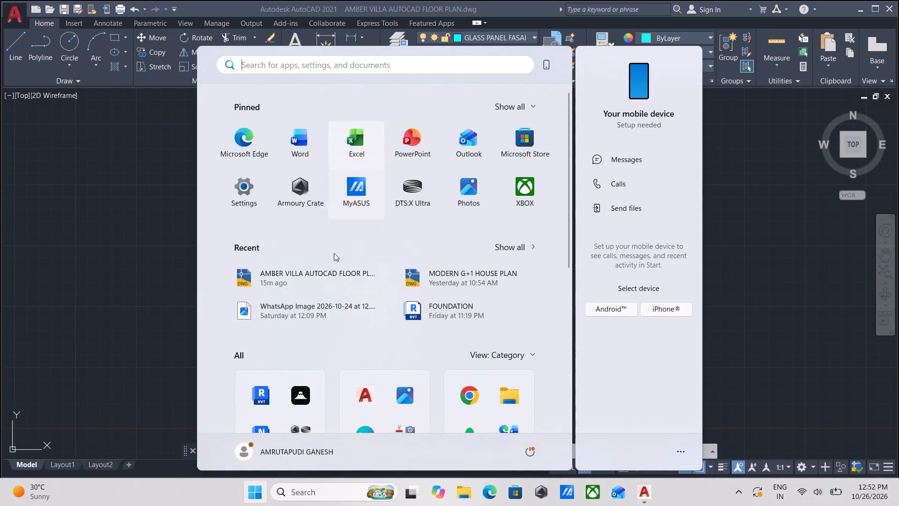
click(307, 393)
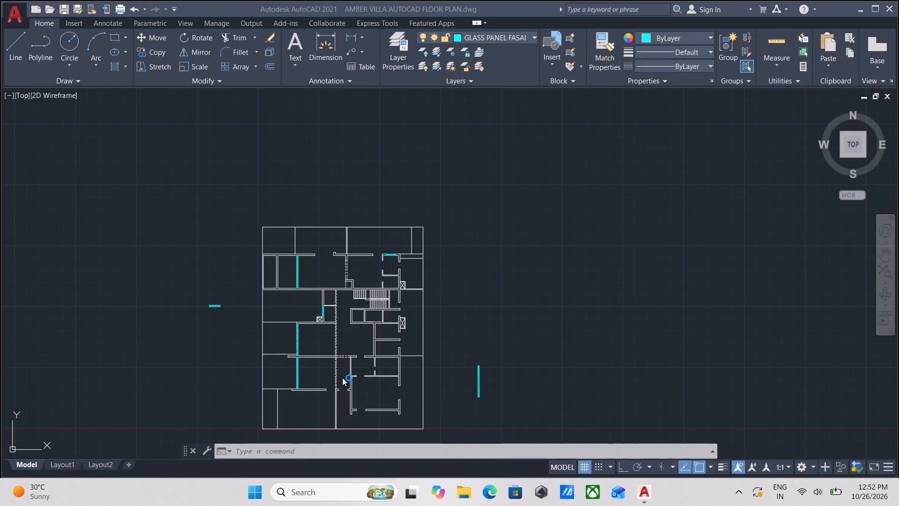
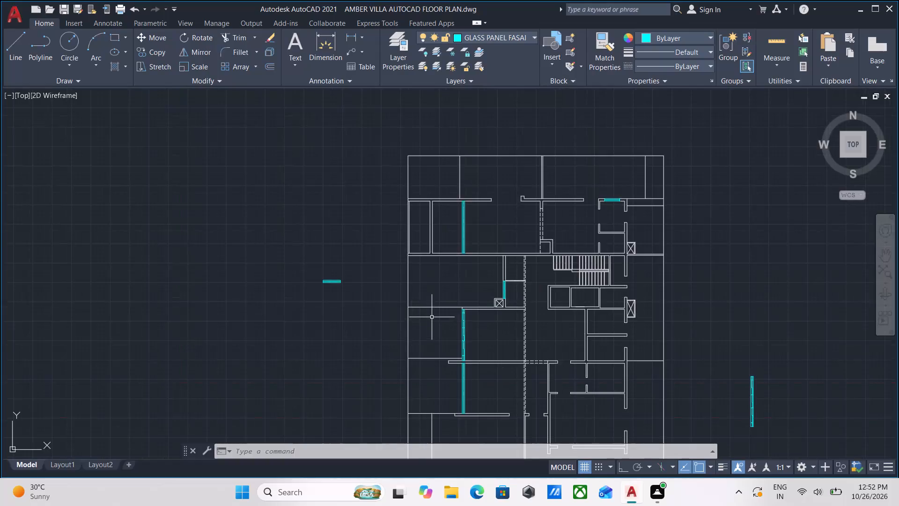
Examine the floor plan's upper and central rooms for wall openings still lacking glass panels.
scroll(432, 317, up, 2)
scroll(453, 306, down, 1)
middle_drag(453, 306, 324, 339)
scroll(338, 326, up, 1)
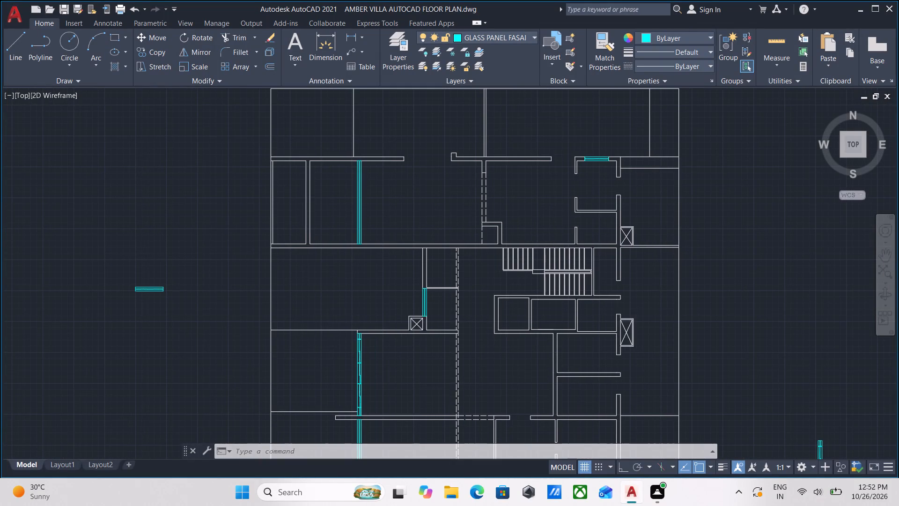
scroll(289, 295, down, 1)
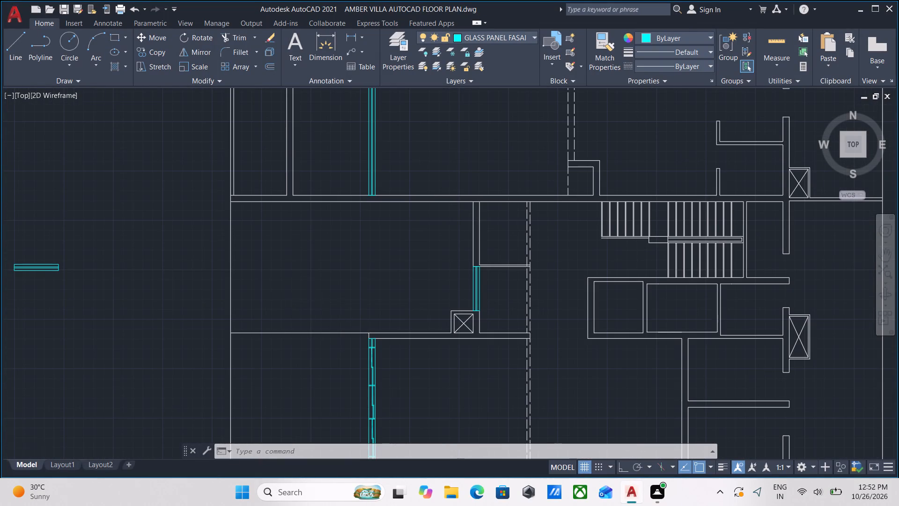
middle_drag(289, 295, 337, 290)
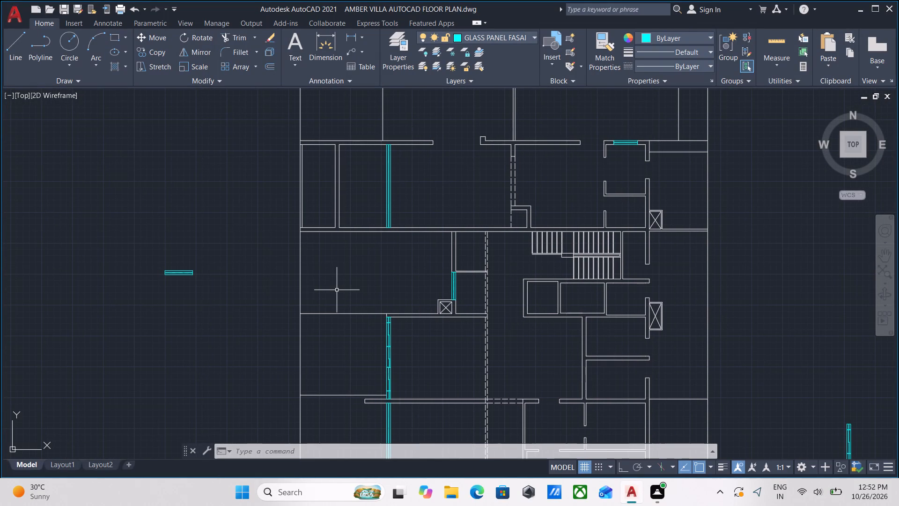
scroll(370, 270, down, 1)
middle_drag(370, 270, 371, 294)
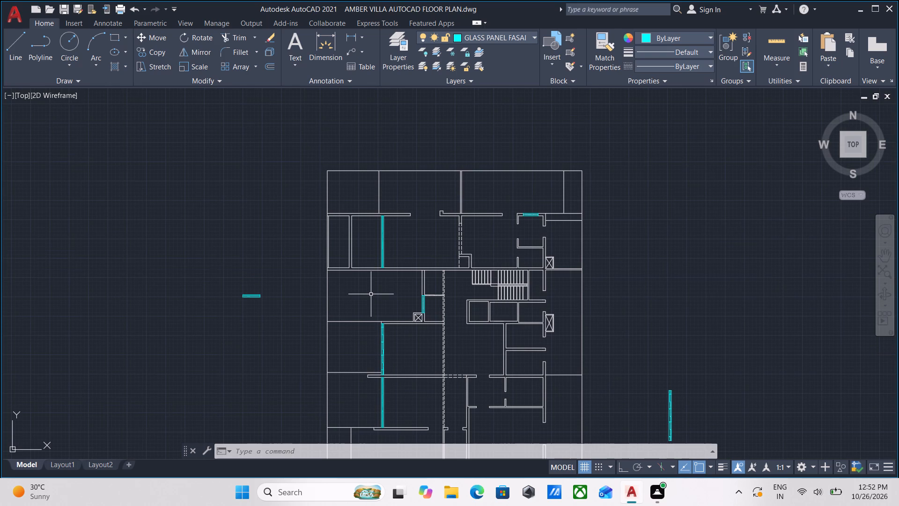
middle_drag(345, 289, 389, 397)
middle_drag(470, 329, 357, 310)
scroll(496, 342, up, 2)
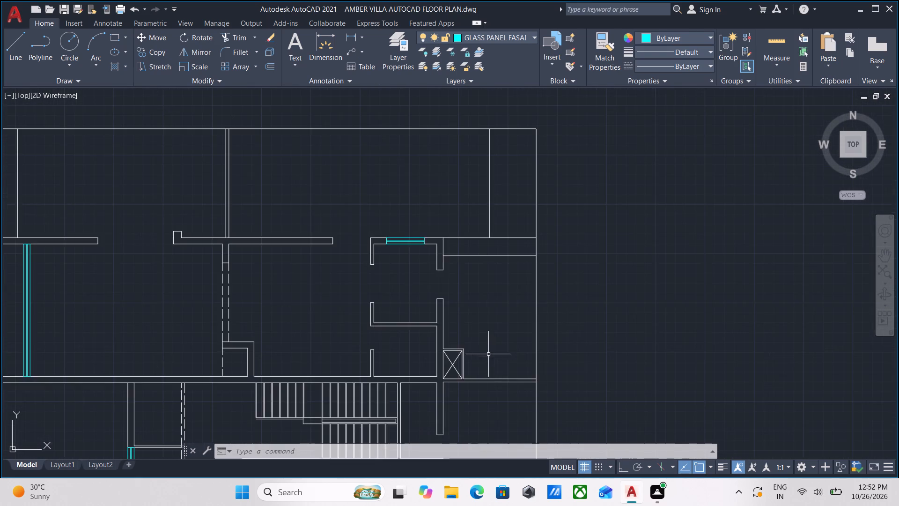
scroll(447, 305, up, 2)
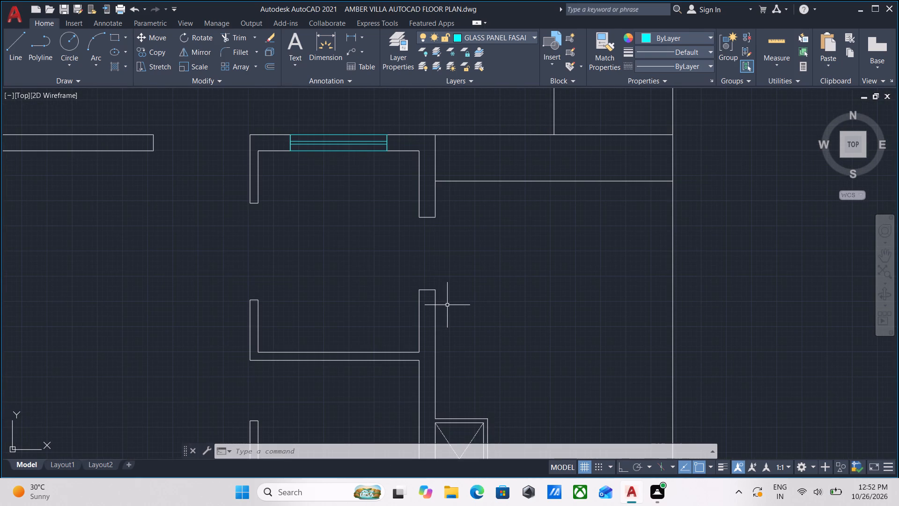
scroll(392, 246, down, 1)
middle_drag(392, 246, 452, 358)
middle_drag(360, 343, 479, 342)
middle_drag(279, 329, 438, 337)
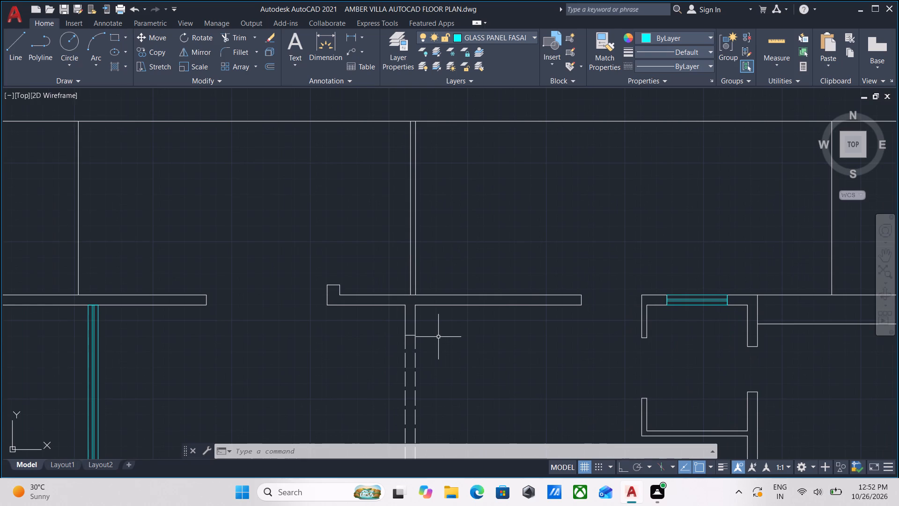
scroll(376, 342, down, 3)
middle_drag(372, 338, 422, 264)
scroll(392, 392, up, 1)
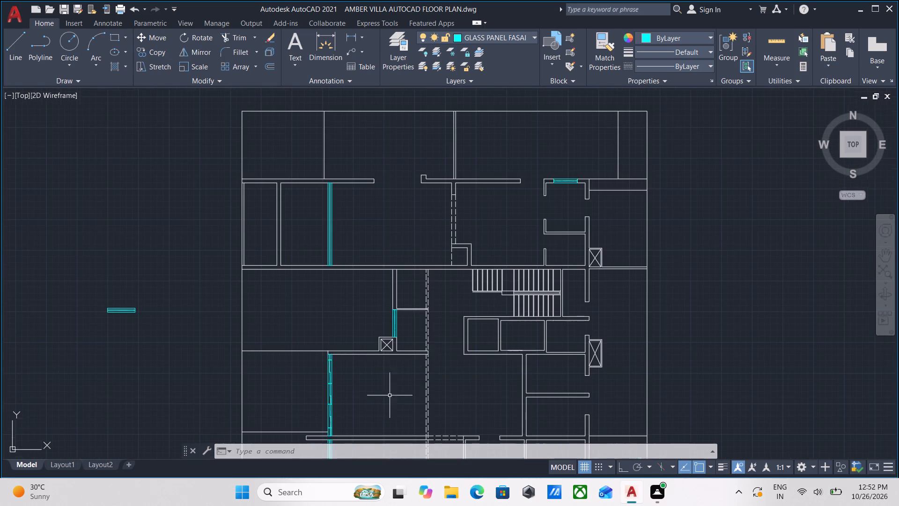
scroll(390, 396, up, 1)
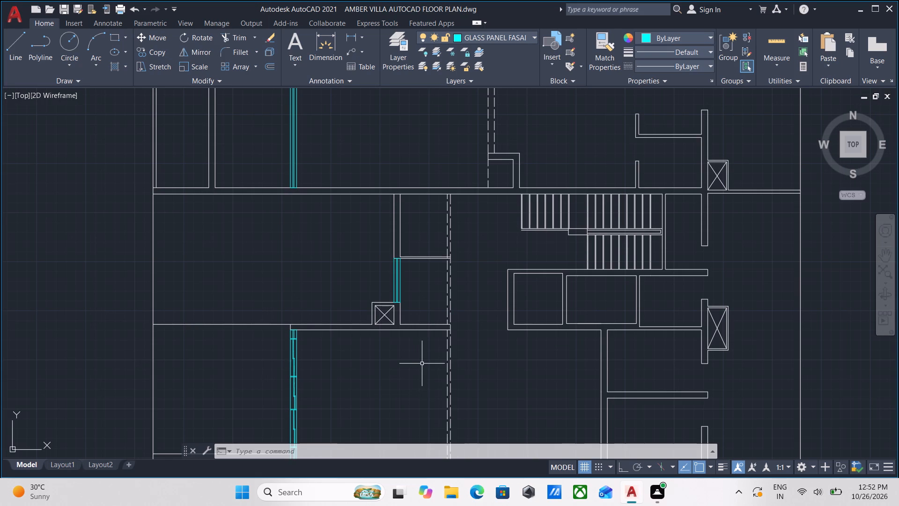
Copy the segmented vertical glass panel from the middle-left room's opening to the empty area above the plan, based at its lower-right corner.
middle_drag(398, 390, 448, 278)
click(386, 324)
click(314, 247)
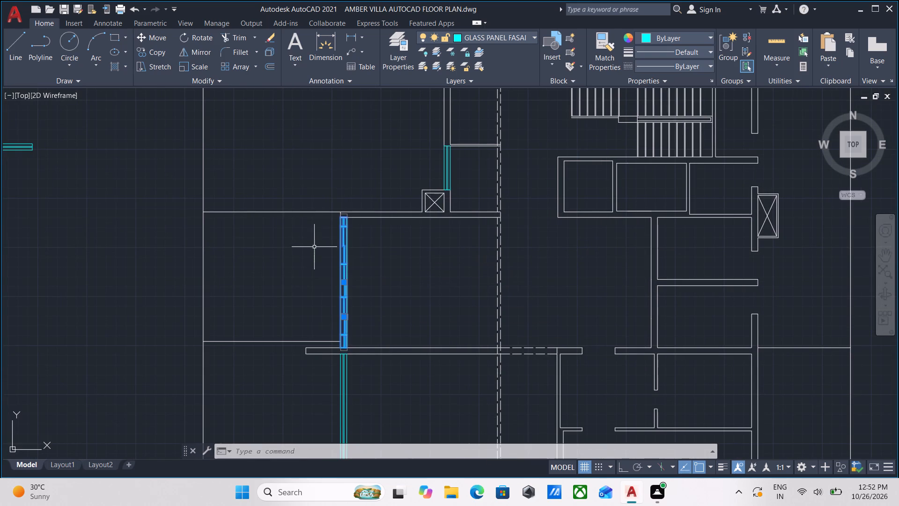
scroll(362, 258, up, 2)
middle_drag(362, 258, 436, 251)
scroll(436, 251, down, 2)
middle_drag(436, 251, 465, 247)
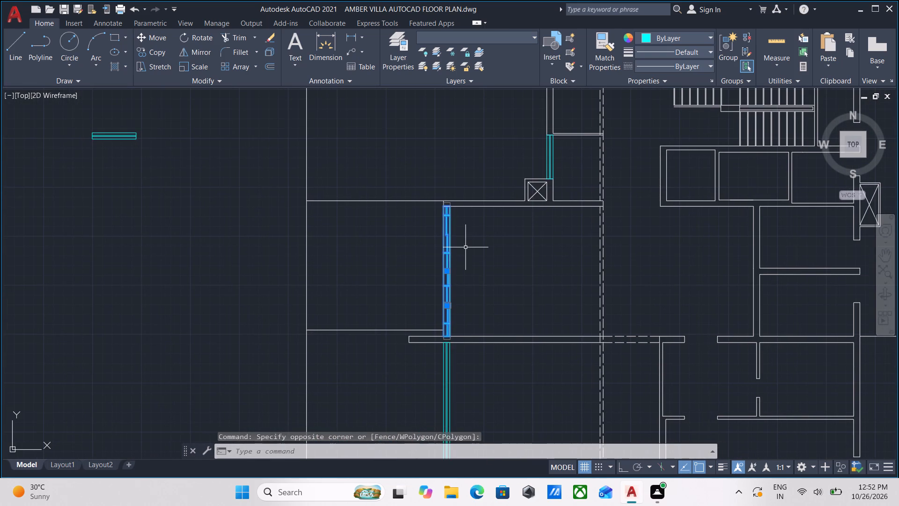
text(CO)
key(Return)
scroll(438, 352, up, 3)
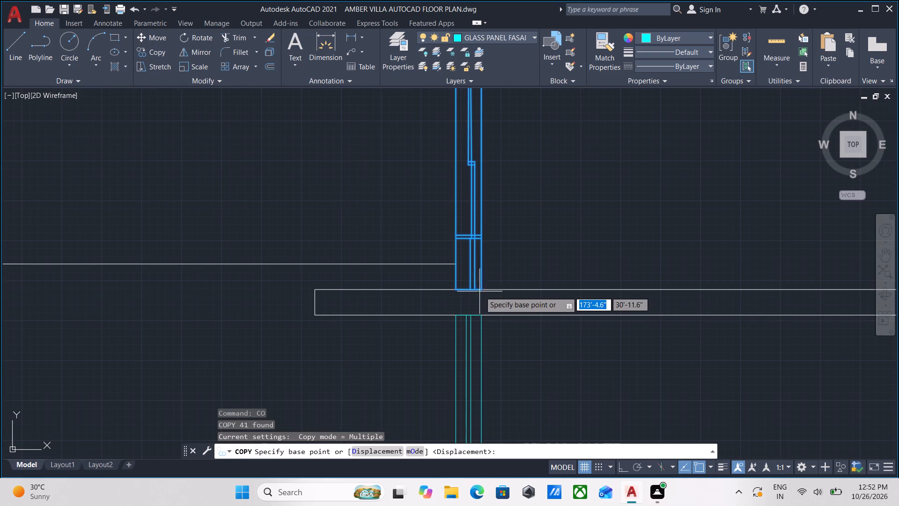
click(481, 291)
middle_drag(486, 157, 378, 462)
scroll(486, 157, down, 1)
scroll(445, 240, down, 2)
middle_drag(445, 240, 442, 295)
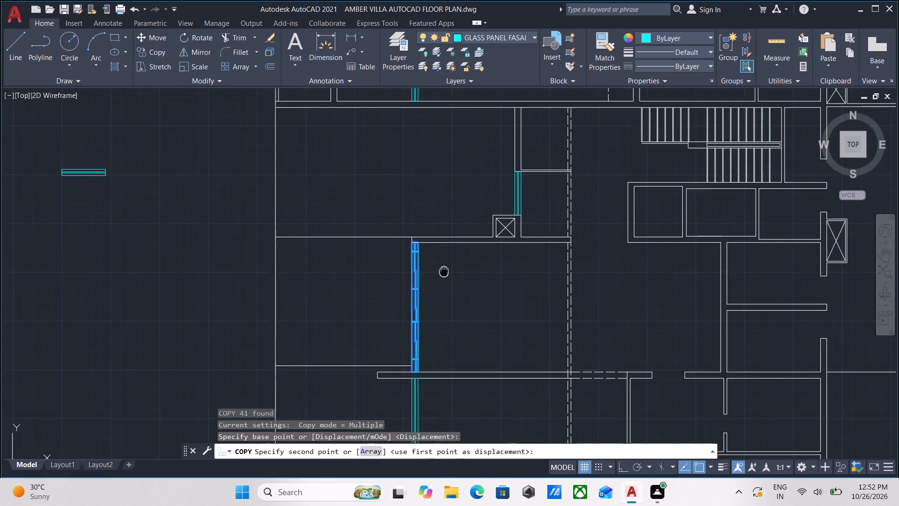
middle_drag(442, 295, 450, 446)
middle_drag(449, 247, 454, 480)
scroll(449, 247, down, 1)
scroll(488, 347, down, 1)
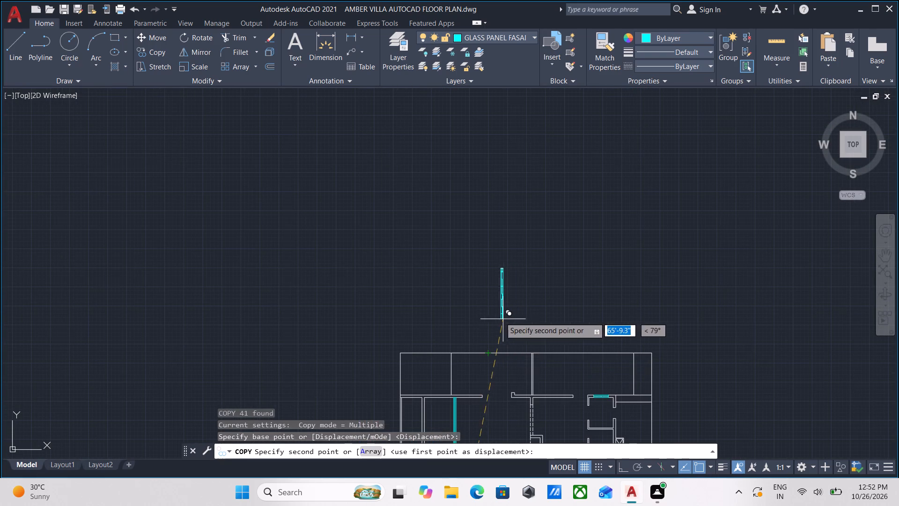
click(494, 313)
scroll(519, 304, up, 2)
key(Escape)
Rotate the copied glass panel about its lower-right corner to lie horizontally, with Ortho on.
click(486, 355)
click(442, 309)
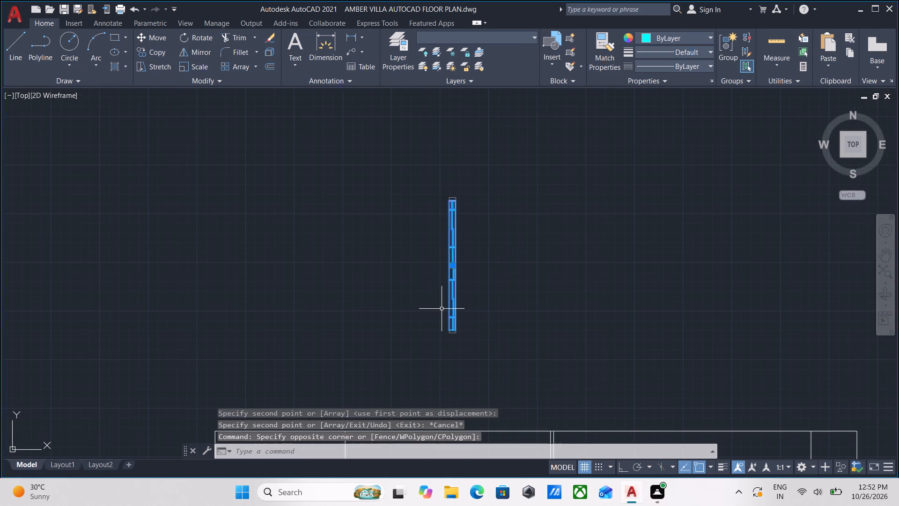
text(RO)
key(Return)
scroll(493, 336, up, 2)
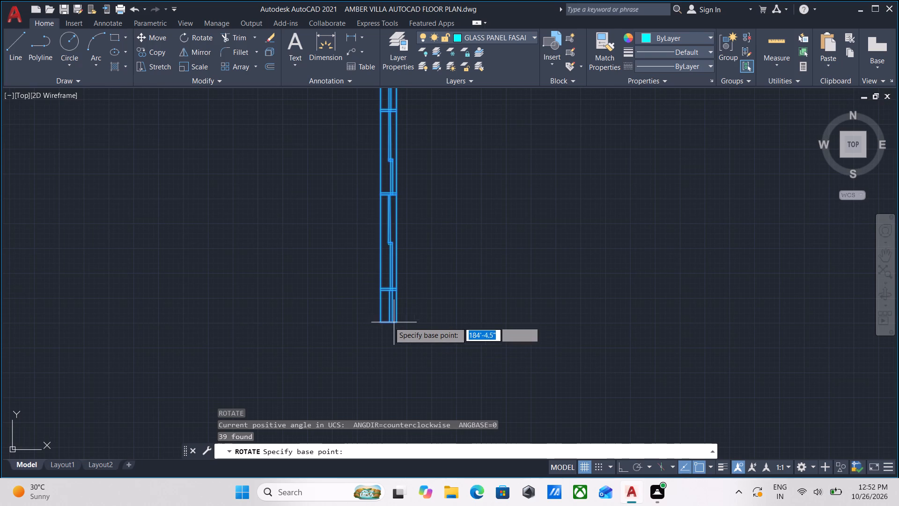
click(397, 322)
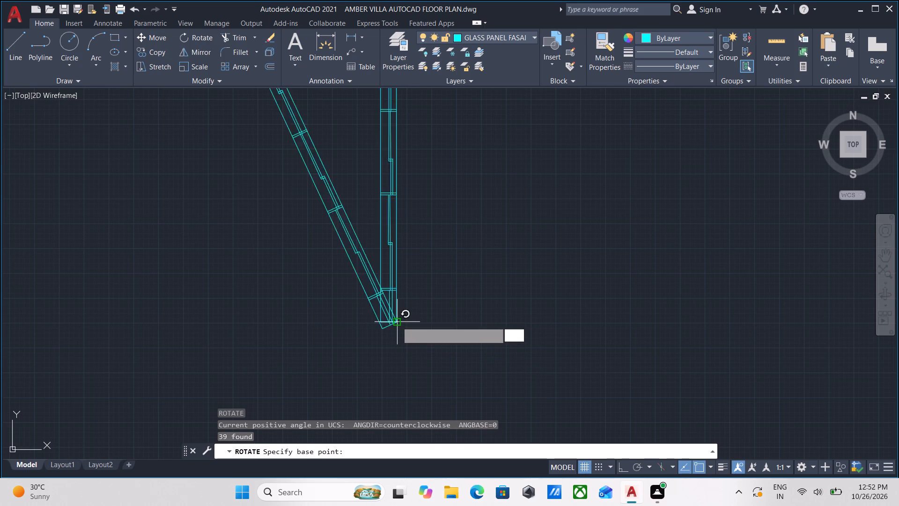
key(F8)
click(400, 366)
Inspect the rotated glass panel from end to end, checking its dividers, sashes and any stray linework.
click(523, 361)
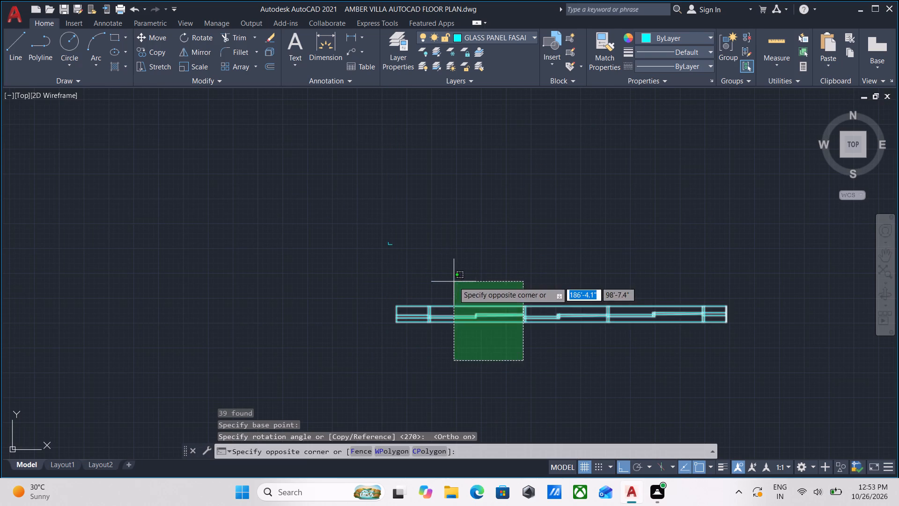
click(454, 282)
scroll(383, 297, up, 3)
scroll(480, 314, down, 1)
middle_drag(480, 314, 409, 421)
scroll(367, 298, up, 3)
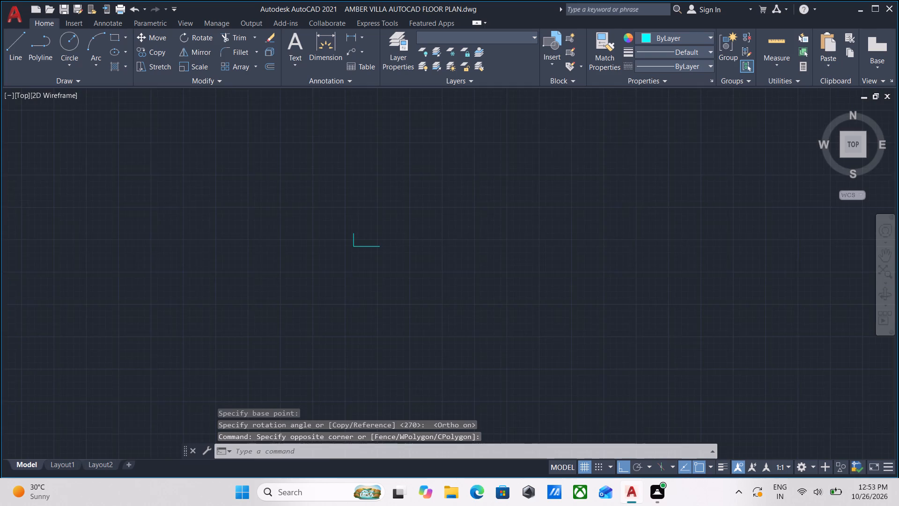
scroll(372, 261, down, 5)
middle_drag(498, 332, 196, 275)
scroll(399, 325, up, 3)
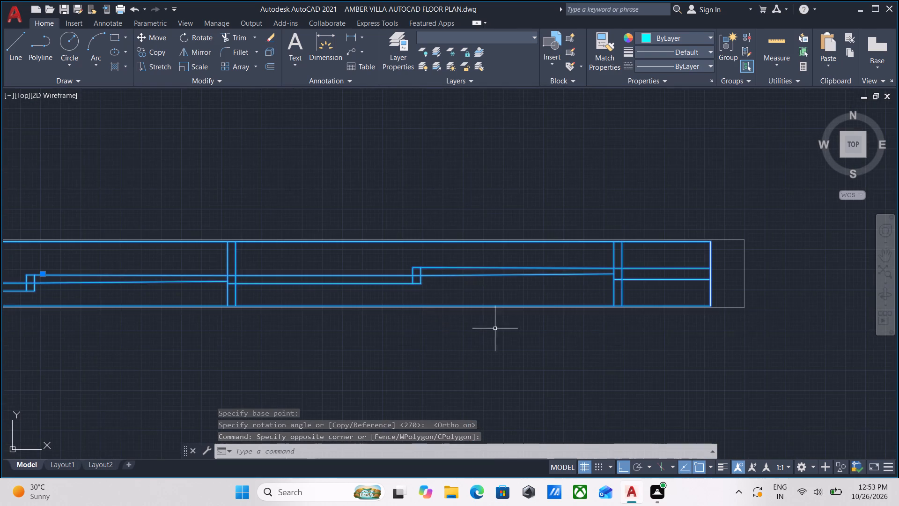
scroll(559, 334, down, 1)
middle_drag(184, 330, 443, 319)
middle_drag(210, 306, 420, 355)
key(Escape)
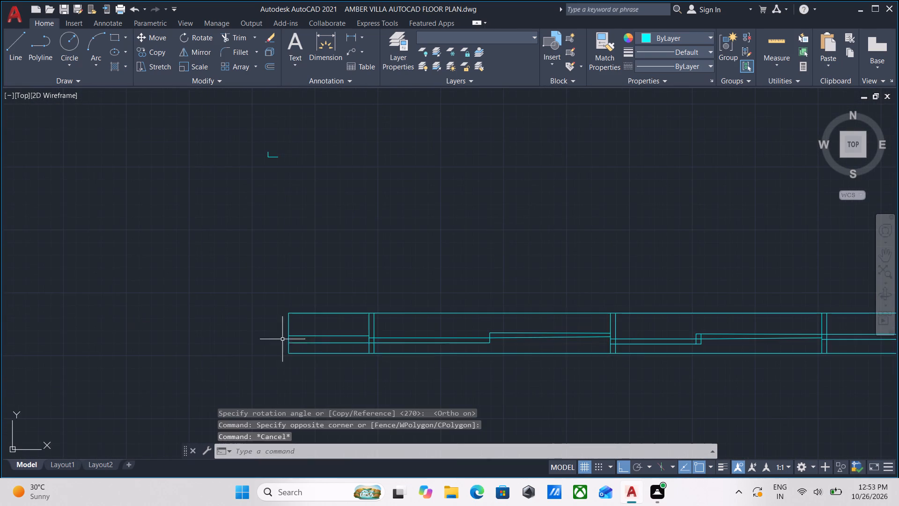
scroll(325, 350, up, 2)
scroll(542, 335, down, 2)
middle_drag(542, 335, 0, 347)
middle_drag(616, 364, 152, 337)
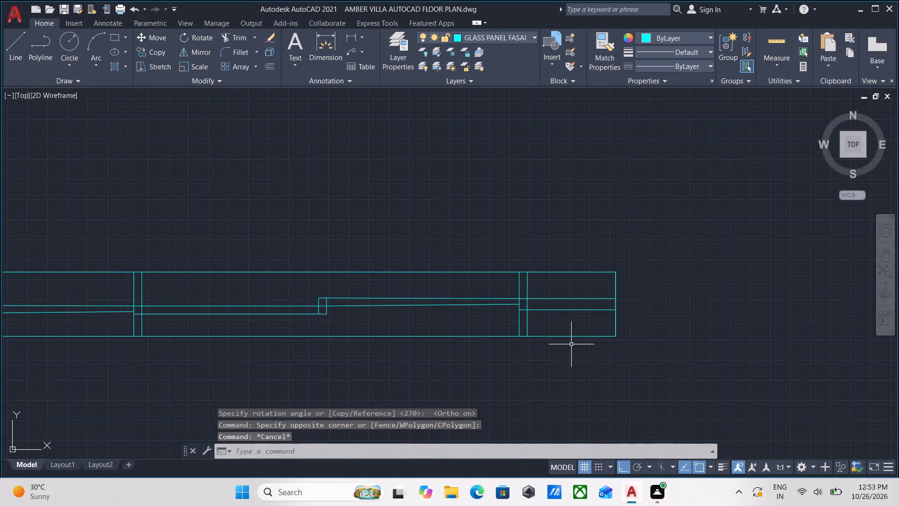
middle_drag(330, 320, 586, 321)
middle_drag(339, 319, 473, 320)
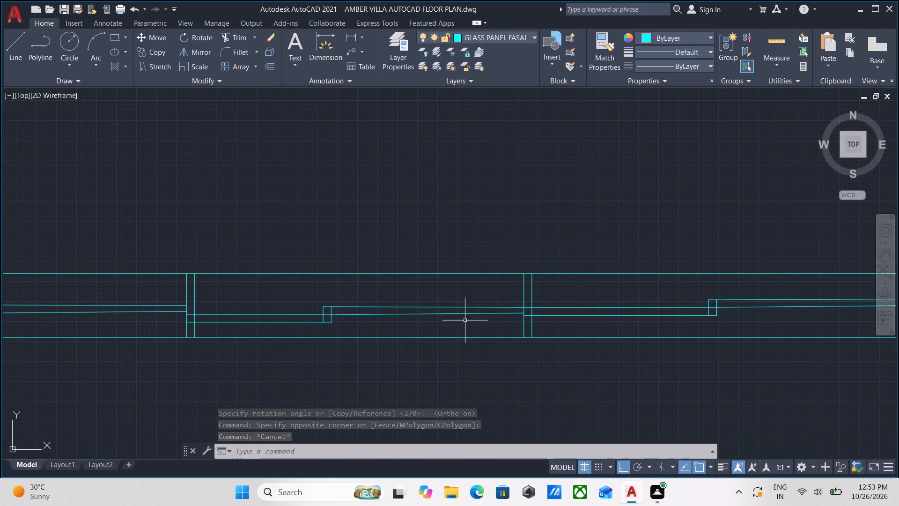
scroll(359, 320, down, 1)
middle_drag(359, 320, 448, 327)
scroll(336, 288, down, 1)
middle_drag(336, 288, 461, 333)
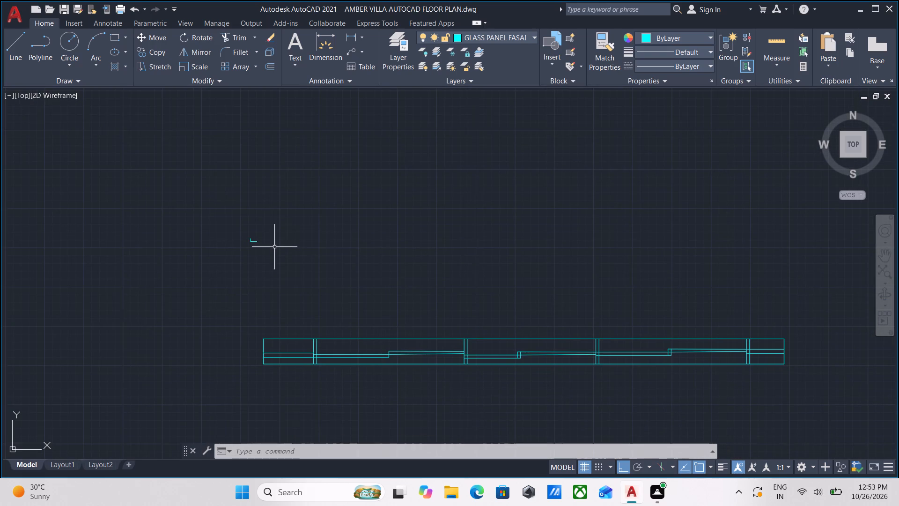
Erase the stray L-shaped pair of lines left above the rotated glass panel.
scroll(275, 252, up, 3)
drag(275, 252, 267, 249)
click(74, 160)
right_click(76, 160)
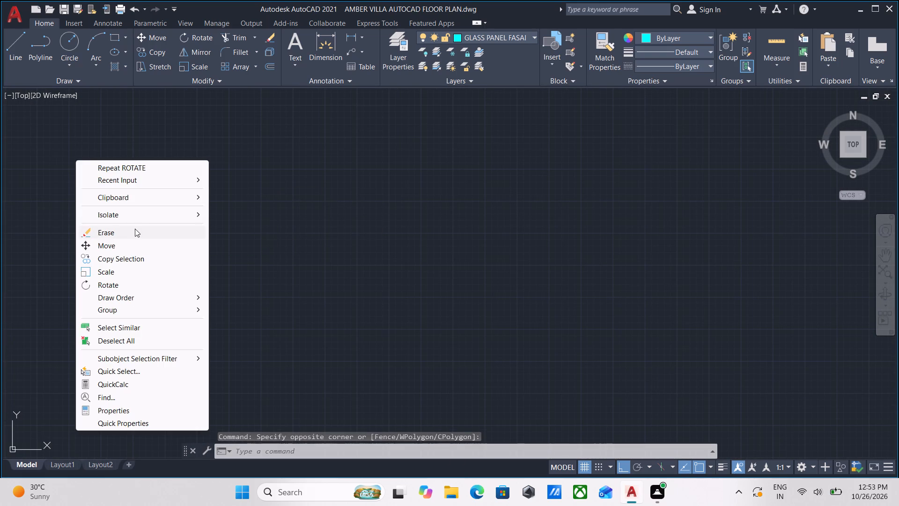
click(121, 231)
Copy the horizontal glass panel from its lower-right corner to the bottom corner of the notched wall end at the upper-left room's opening, Ortho off.
scroll(426, 315, down, 4)
middle_drag(458, 336, 178, 198)
scroll(383, 243, up, 2)
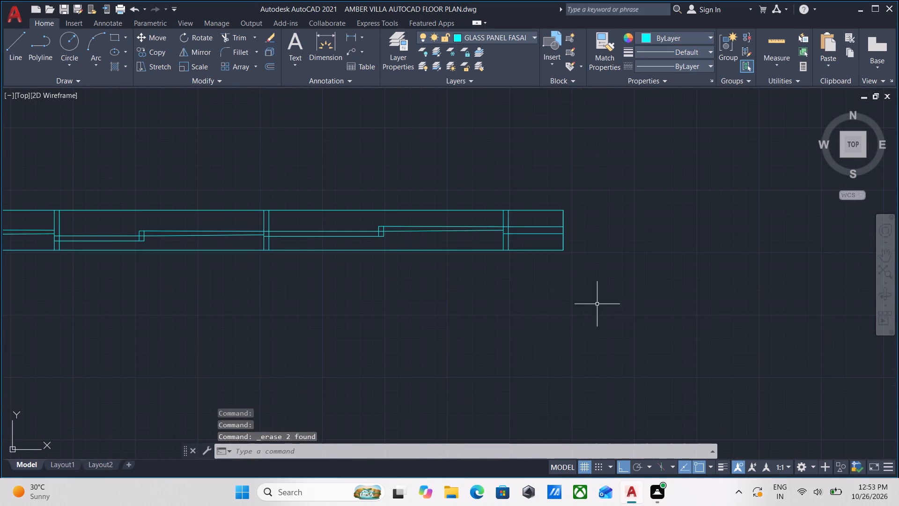
click(613, 303)
middle_drag(139, 181, 382, 228)
scroll(88, 212, down, 2)
middle_drag(103, 212, 199, 221)
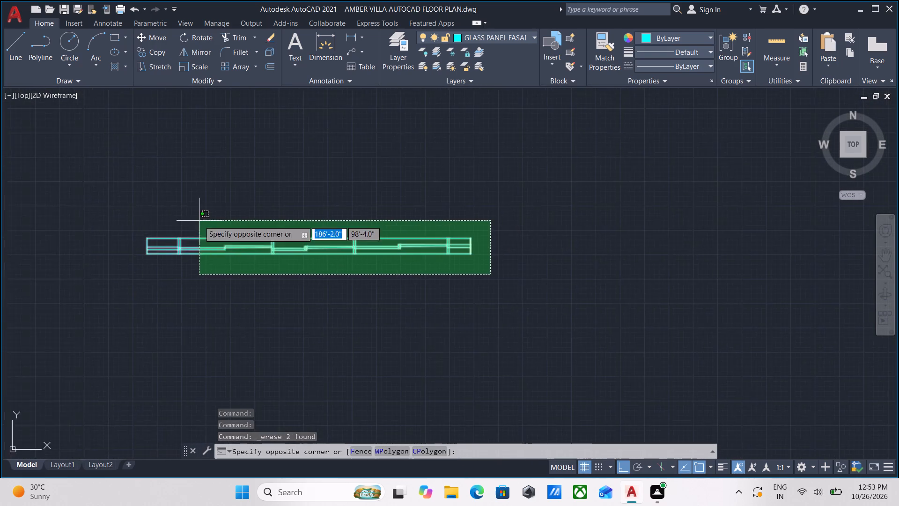
scroll(196, 222, up, 1)
click(78, 201)
middle_drag(214, 270, 258, 259)
scroll(258, 259, down, 2)
middle_drag(274, 261, 295, 241)
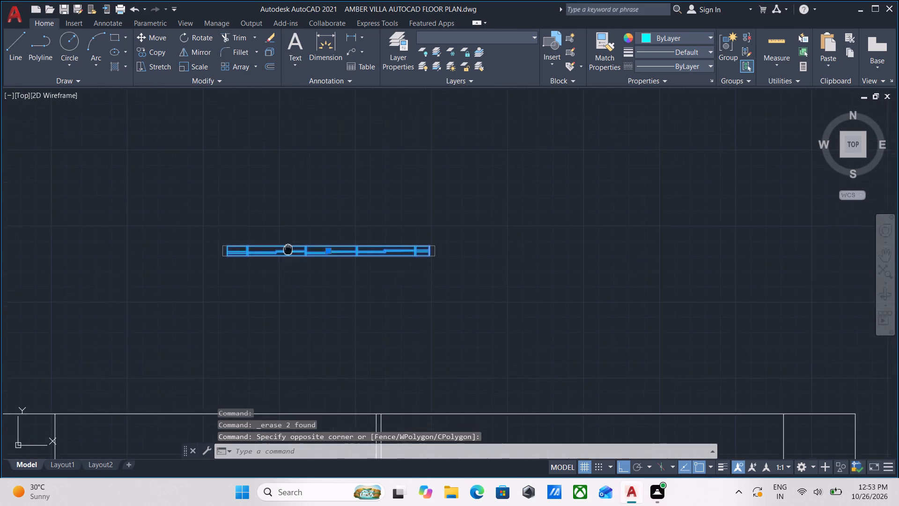
middle_drag(295, 241, 306, 227)
scroll(306, 226, up, 1)
scroll(306, 226, down, 2)
middle_drag(306, 228, 336, 227)
scroll(304, 267, up, 1)
middle_click(315, 261)
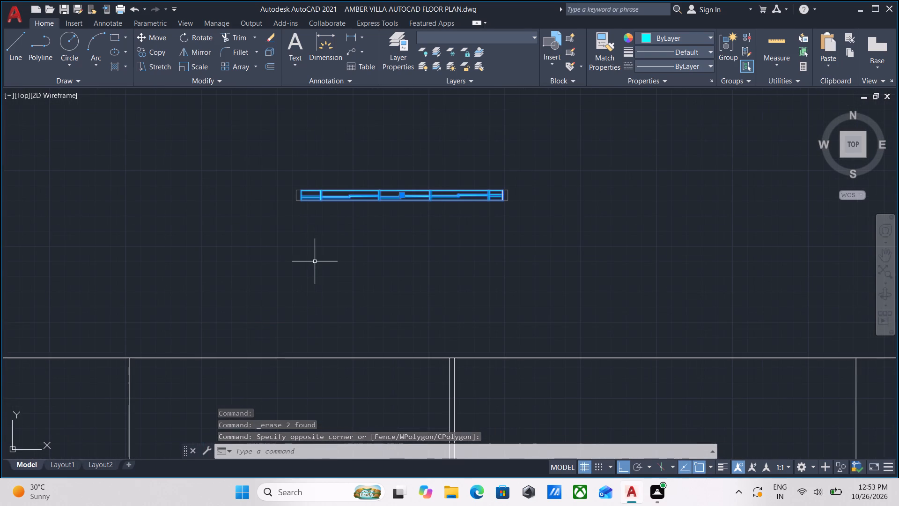
text(CO)
key(Return)
scroll(485, 227, up, 2)
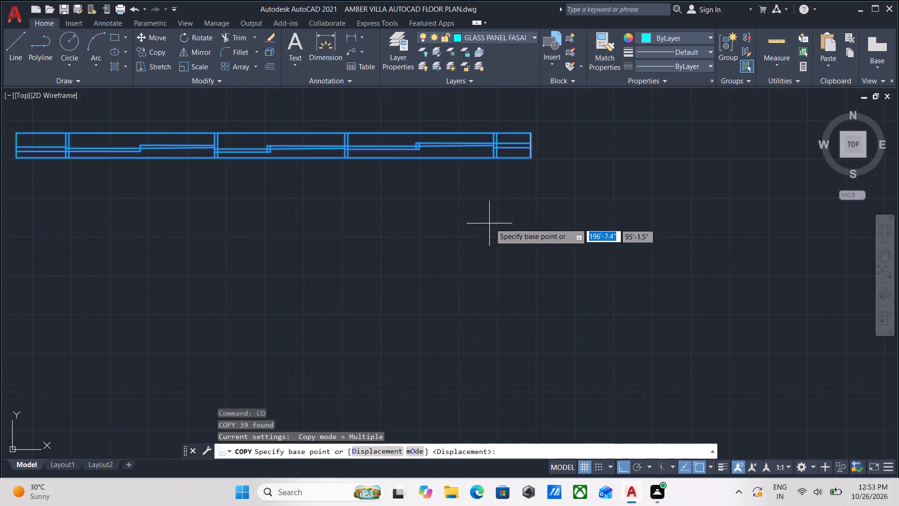
scroll(519, 112, up, 2)
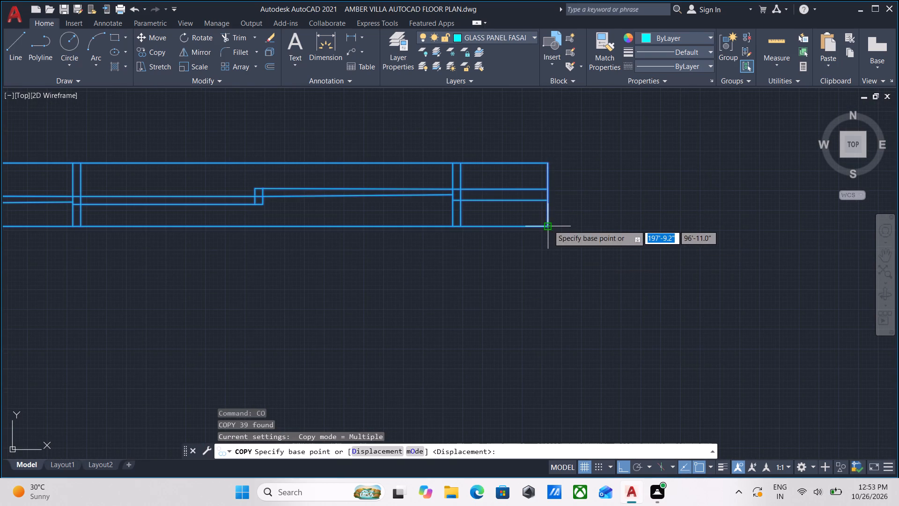
click(548, 225)
key(F8)
scroll(377, 323, down, 2)
middle_drag(377, 323, 376, 244)
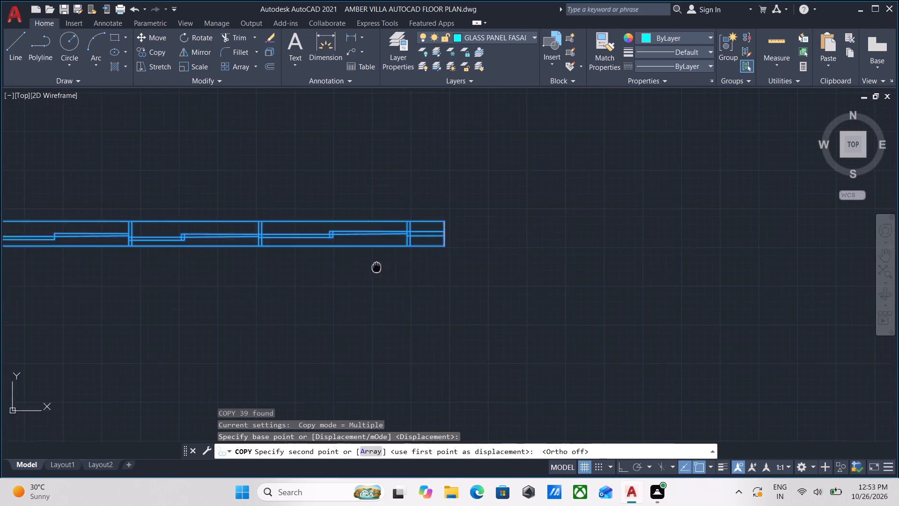
middle_drag(376, 244, 379, 155)
scroll(383, 257, down, 3)
middle_drag(383, 257, 432, 124)
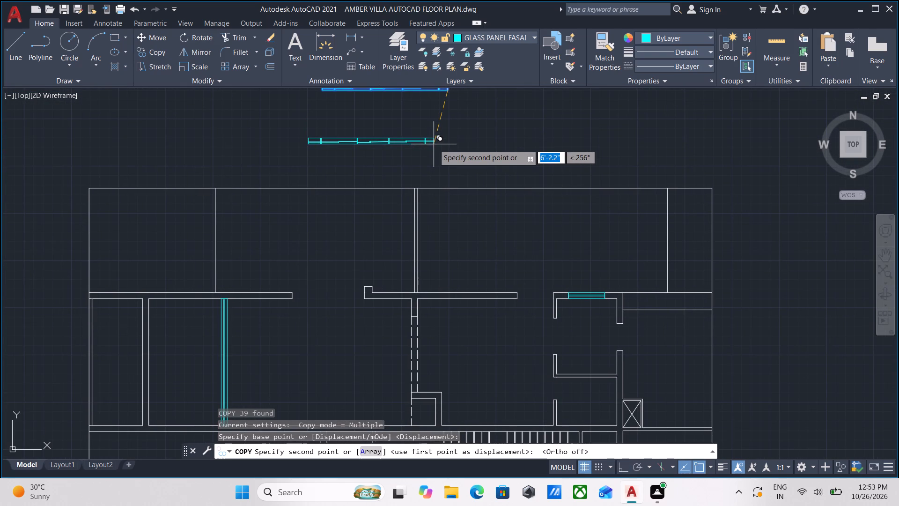
scroll(421, 202, down, 1)
middle_drag(421, 202, 427, 186)
scroll(388, 244, up, 4)
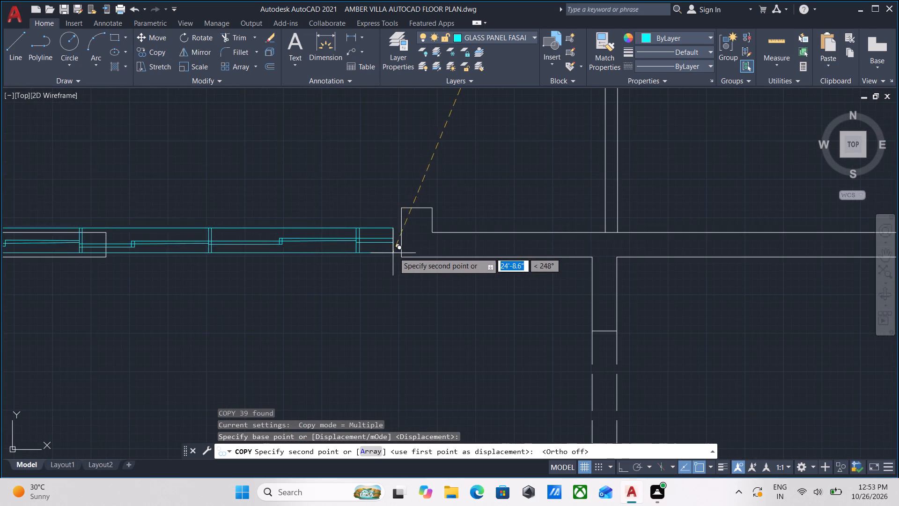
click(403, 253)
middle_drag(353, 179, 597, 171)
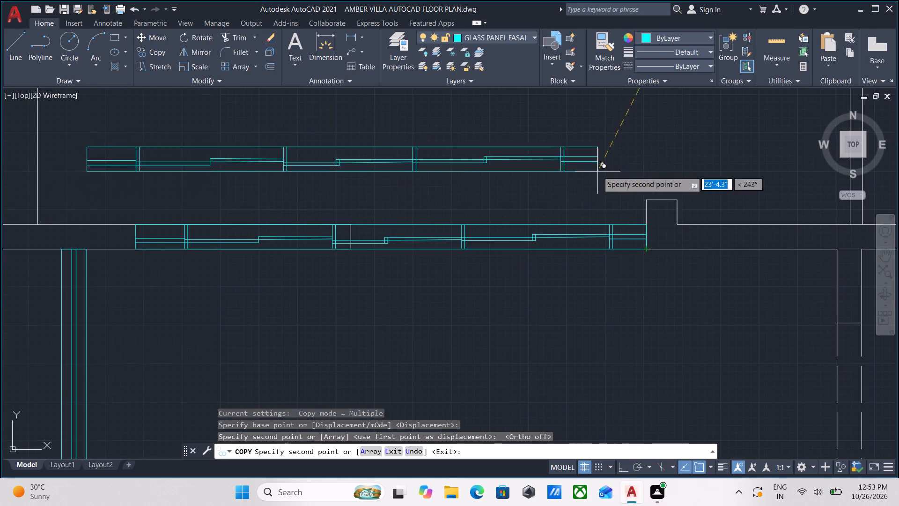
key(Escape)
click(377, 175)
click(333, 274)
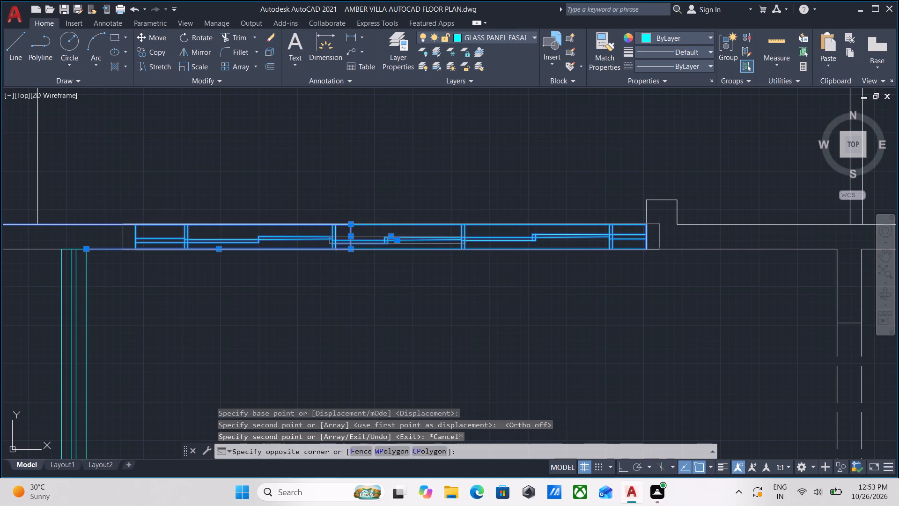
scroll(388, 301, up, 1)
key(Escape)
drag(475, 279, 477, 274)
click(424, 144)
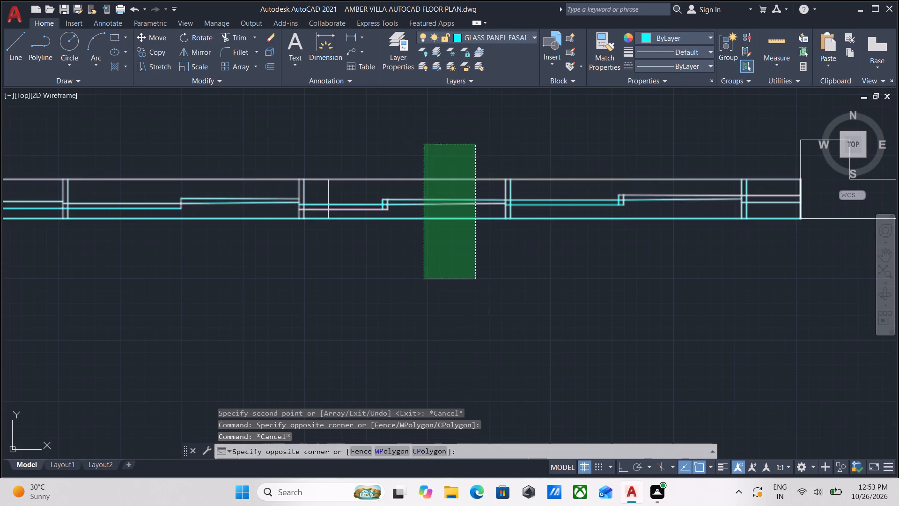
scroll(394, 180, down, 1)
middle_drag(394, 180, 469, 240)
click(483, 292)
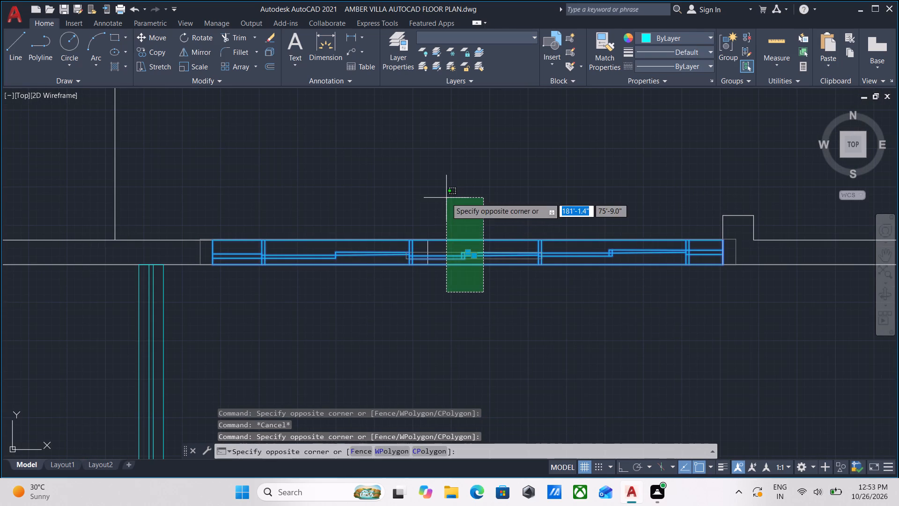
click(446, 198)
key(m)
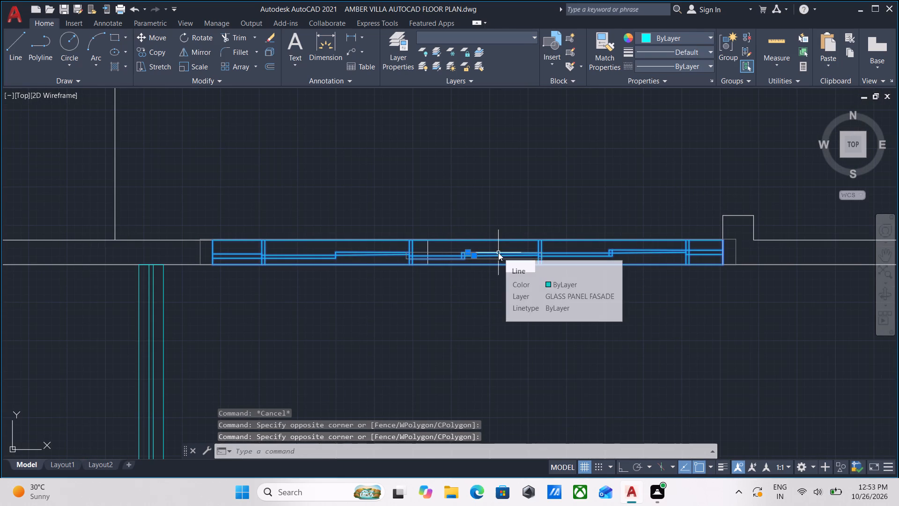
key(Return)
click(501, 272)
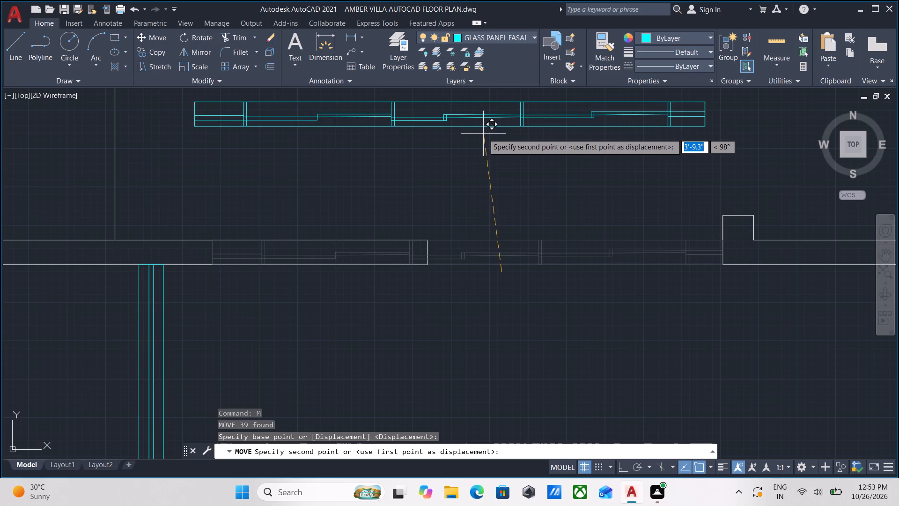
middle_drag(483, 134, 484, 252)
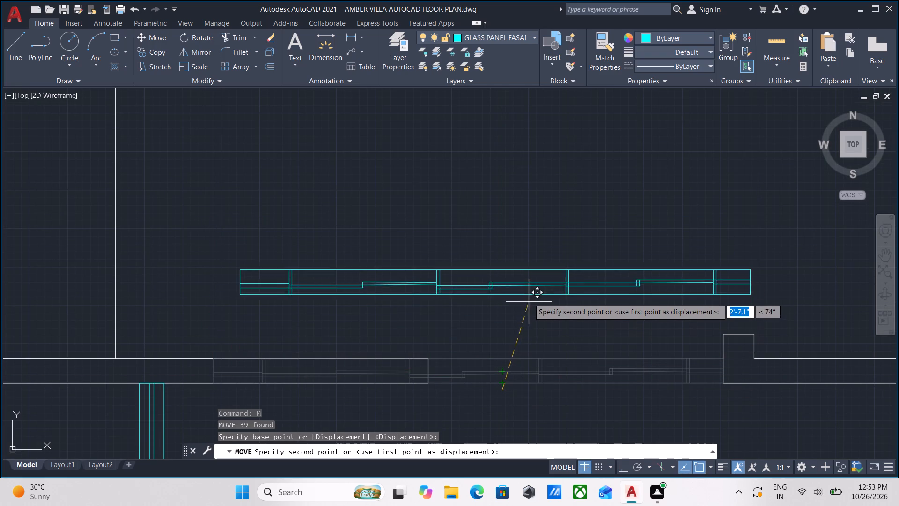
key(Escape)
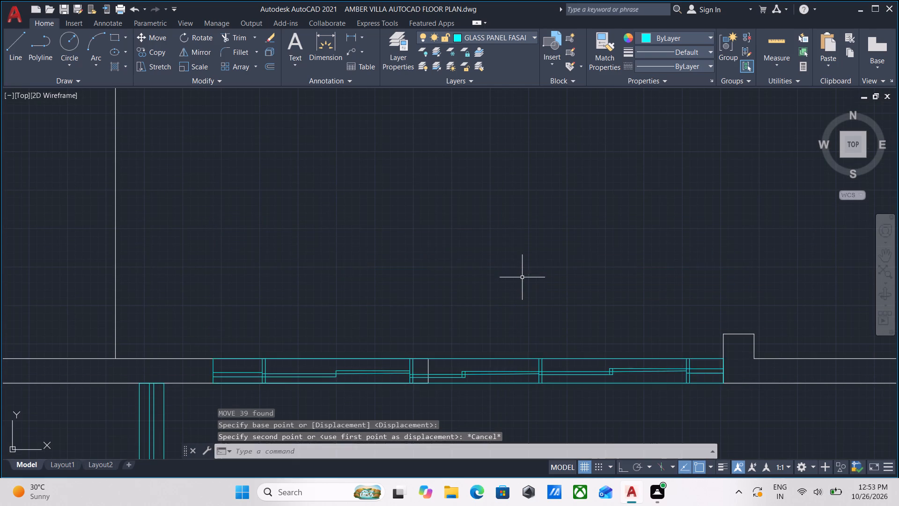
Move the horizontal glass panel copy out of the wall opening to the clear space above the plan's top boundary line.
scroll(522, 277, down, 3)
scroll(526, 313, up, 3)
click(526, 311)
click(491, 224)
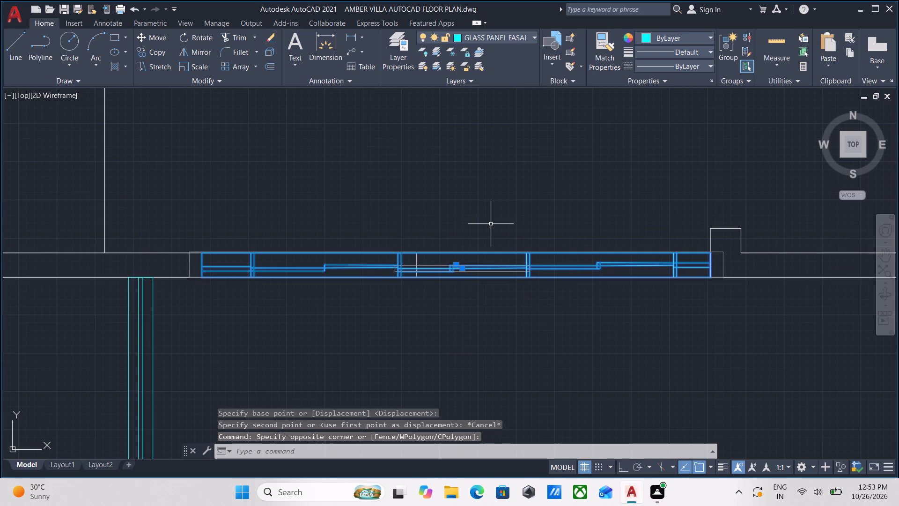
scroll(633, 284, up, 1)
middle_drag(445, 290, 634, 290)
middle_drag(332, 307, 391, 321)
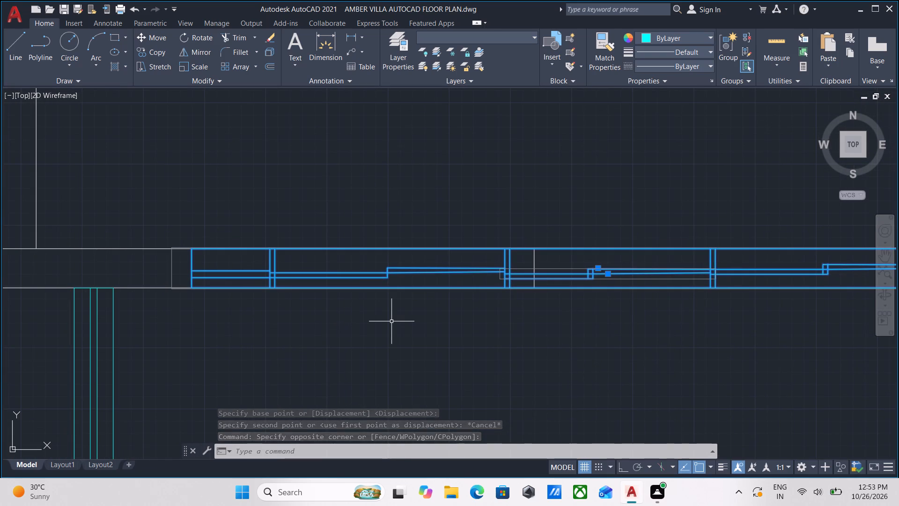
scroll(446, 314, down, 2)
scroll(587, 310, down, 1)
drag(591, 309, 590, 304)
click(558, 260)
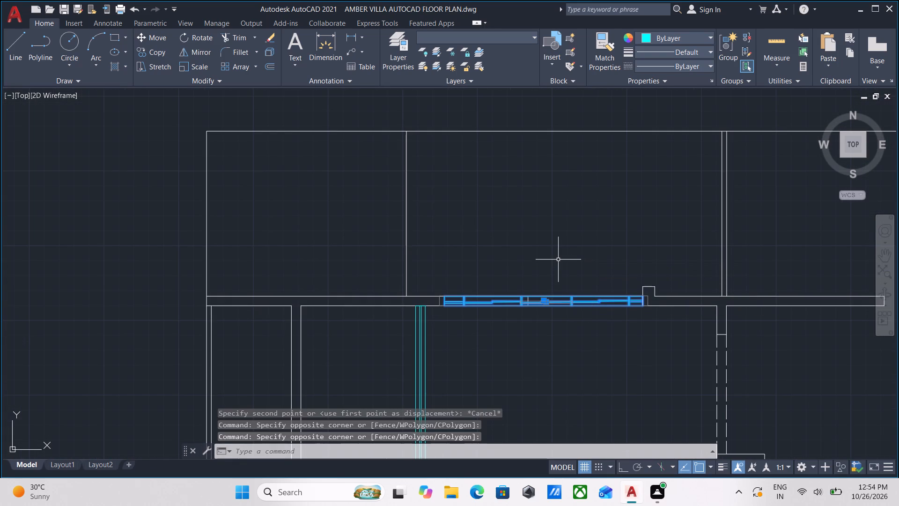
key(m)
key(Return)
click(564, 303)
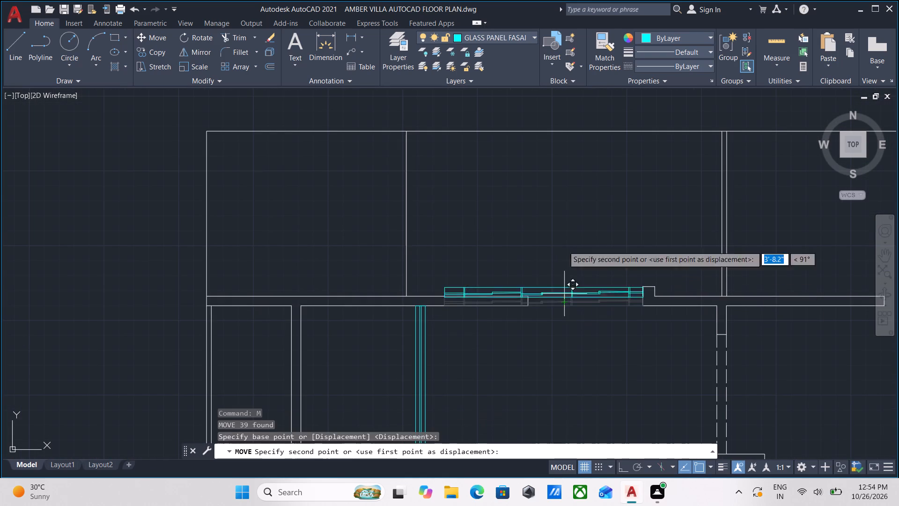
middle_drag(551, 182, 546, 334)
click(572, 236)
scroll(548, 251, up, 2)
key(Escape)
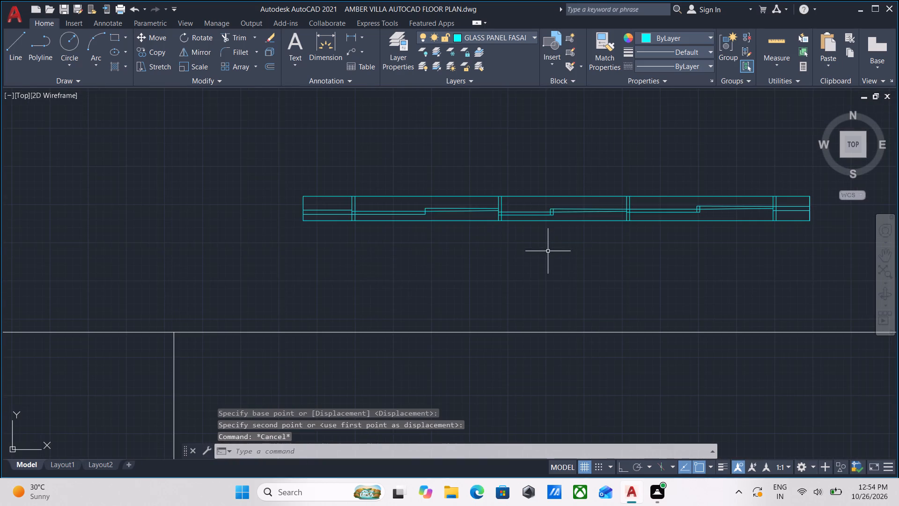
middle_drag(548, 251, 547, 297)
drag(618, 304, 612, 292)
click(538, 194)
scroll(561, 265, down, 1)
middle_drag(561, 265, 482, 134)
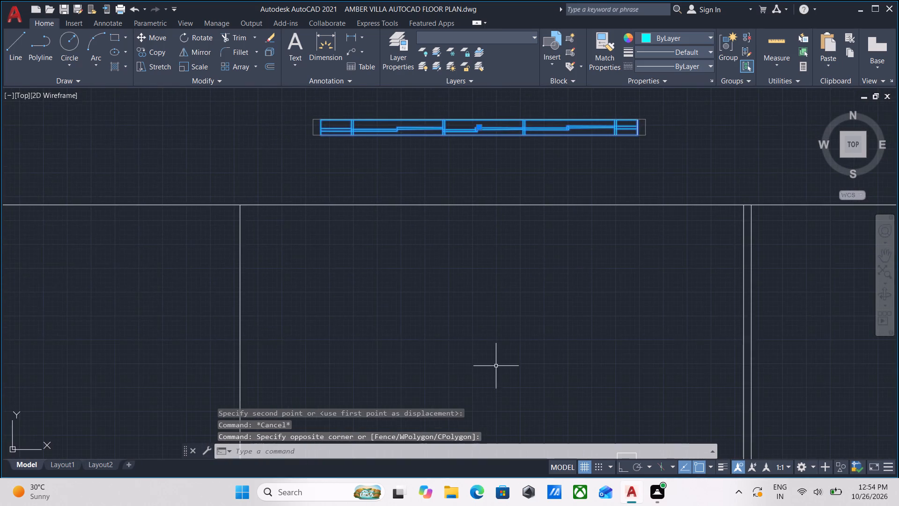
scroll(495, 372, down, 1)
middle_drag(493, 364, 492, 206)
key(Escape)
Measure the wall opening's clear width between the plain wall end and the notched wall end with a linear dimension.
scroll(478, 292, up, 2)
text(DLI)
key(Return)
scroll(424, 266, up, 2)
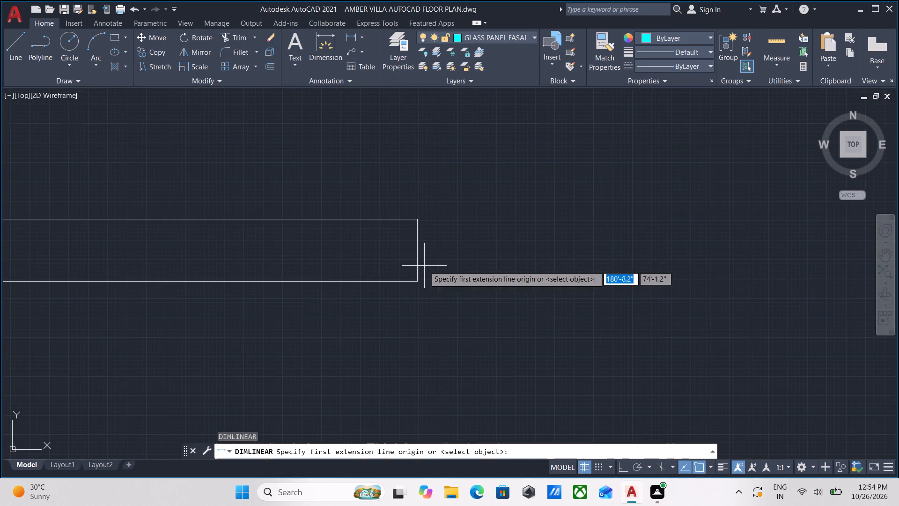
click(417, 249)
middle_drag(659, 240, 217, 253)
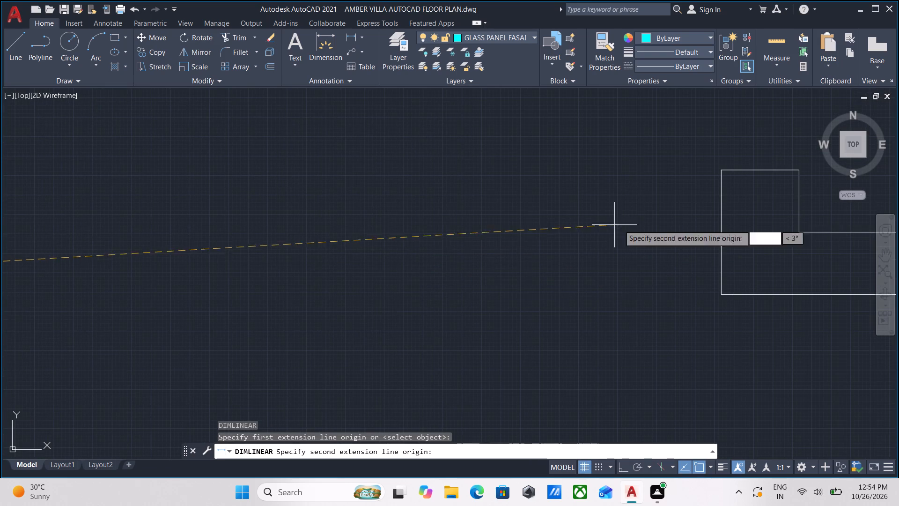
click(723, 264)
scroll(473, 272, down, 2)
middle_drag(473, 272, 501, 265)
key(Escape)
Measure the overall length of the moved glass panel along its lower edge with a linear dimension.
scroll(430, 217, down, 4)
middle_drag(430, 217, 430, 218)
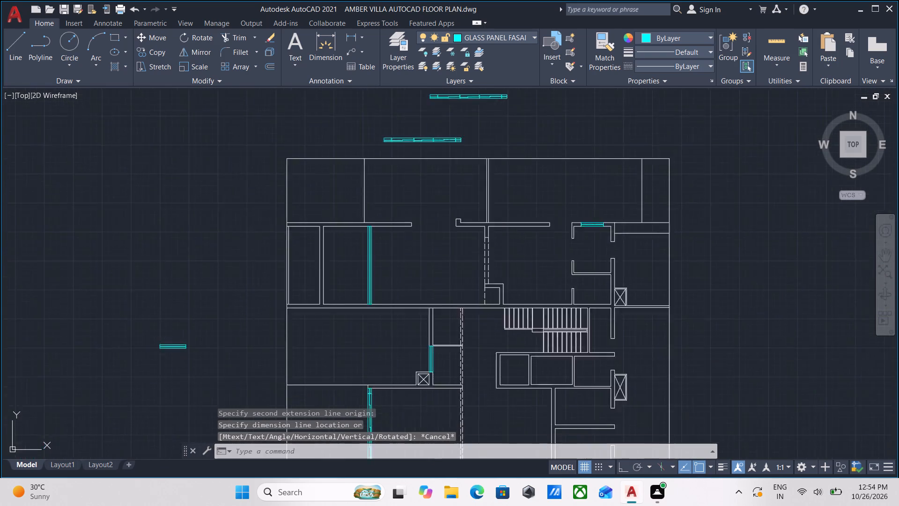
middle_drag(430, 218, 472, 394)
scroll(475, 273, up, 2)
scroll(528, 316, down, 2)
middle_drag(528, 316, 564, 236)
scroll(550, 272, up, 3)
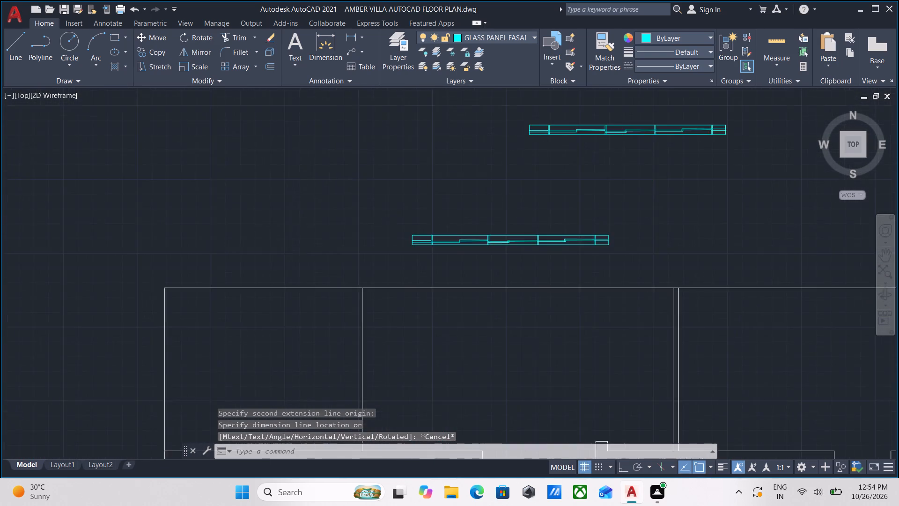
scroll(372, 251, up, 1)
middle_drag(372, 251, 385, 285)
text(DLI)
key(Return)
scroll(320, 244, up, 2)
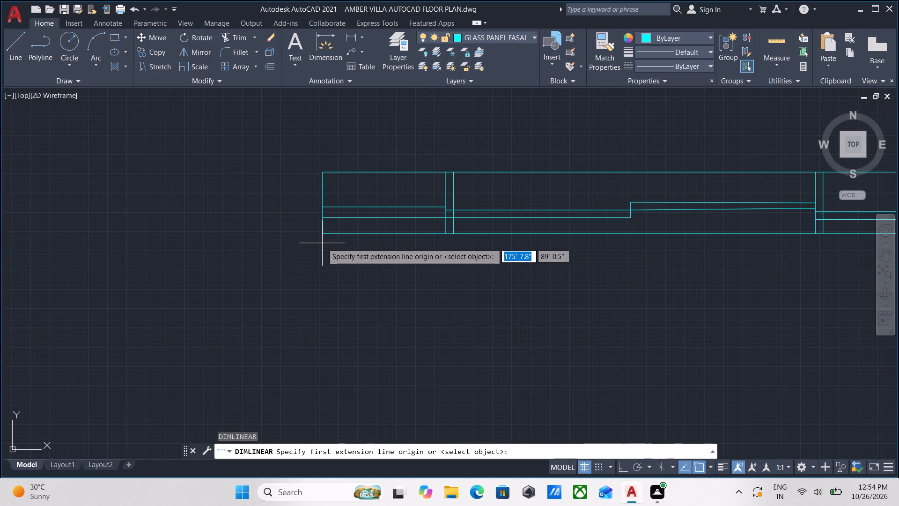
click(324, 237)
middle_drag(584, 247, 0, 253)
scroll(482, 273, down, 2)
middle_drag(484, 273, 0, 295)
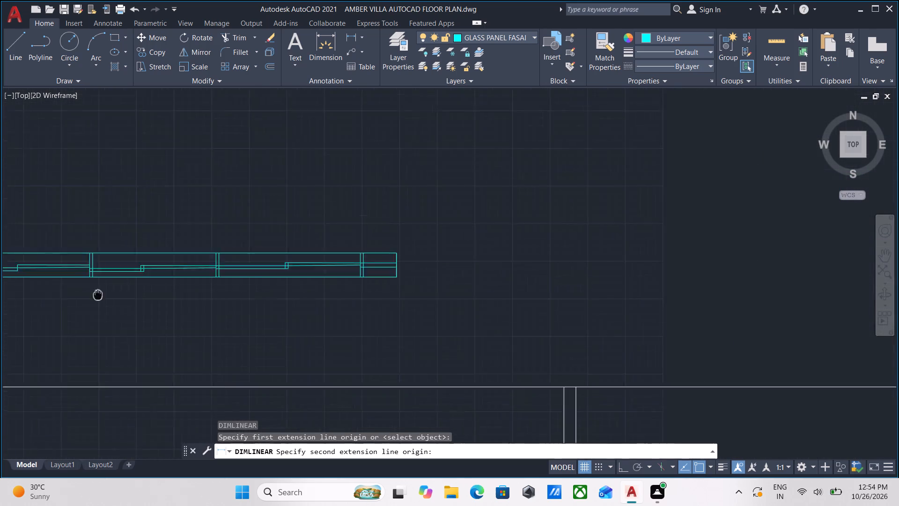
middle_drag(0, 295, 0, 296)
middle_drag(130, 296, 488, 244)
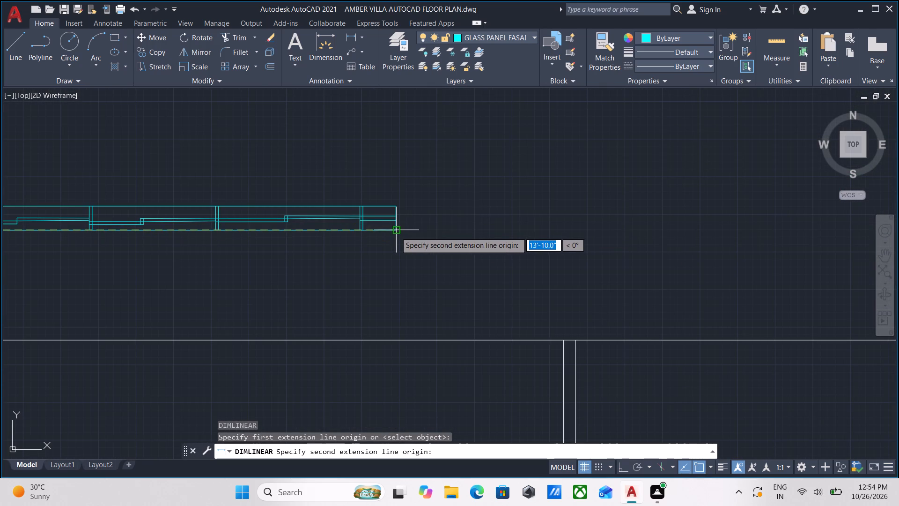
click(396, 232)
scroll(392, 258, up, 1)
middle_drag(392, 258, 580, 258)
middle_drag(481, 265, 510, 264)
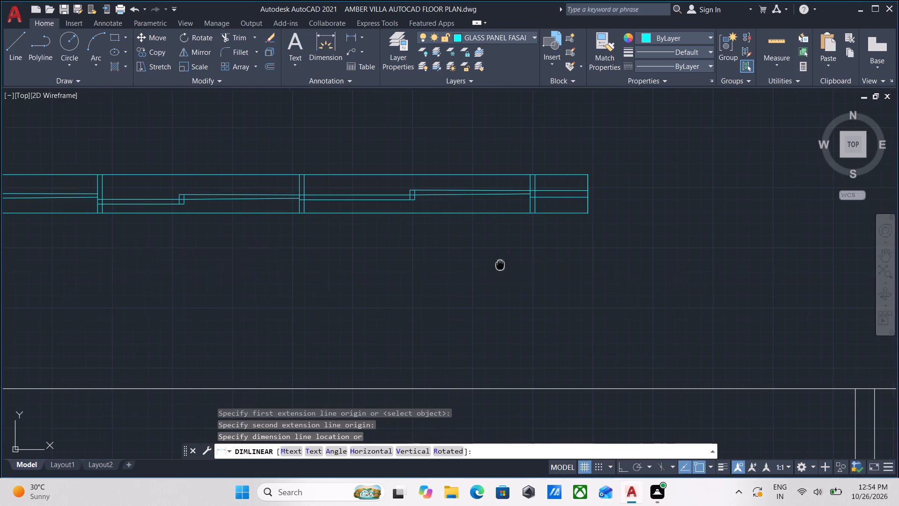
middle_drag(510, 264, 599, 262)
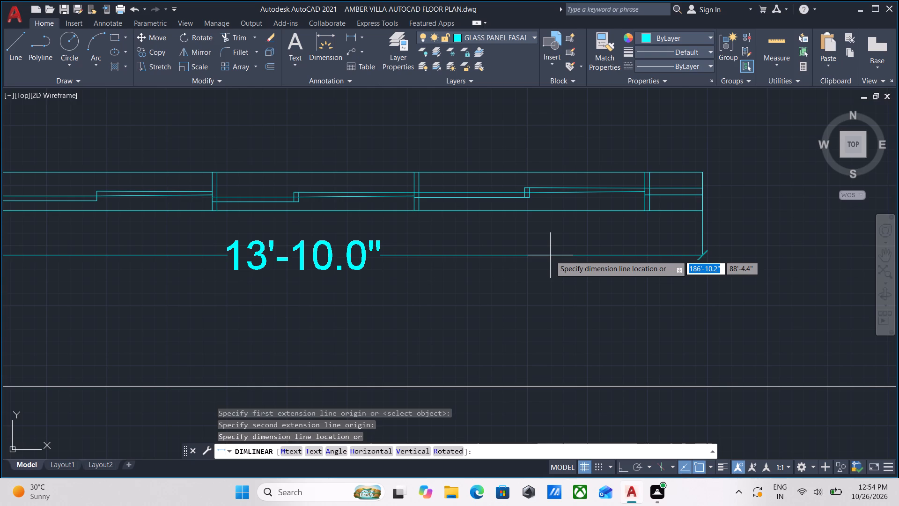
key(Escape)
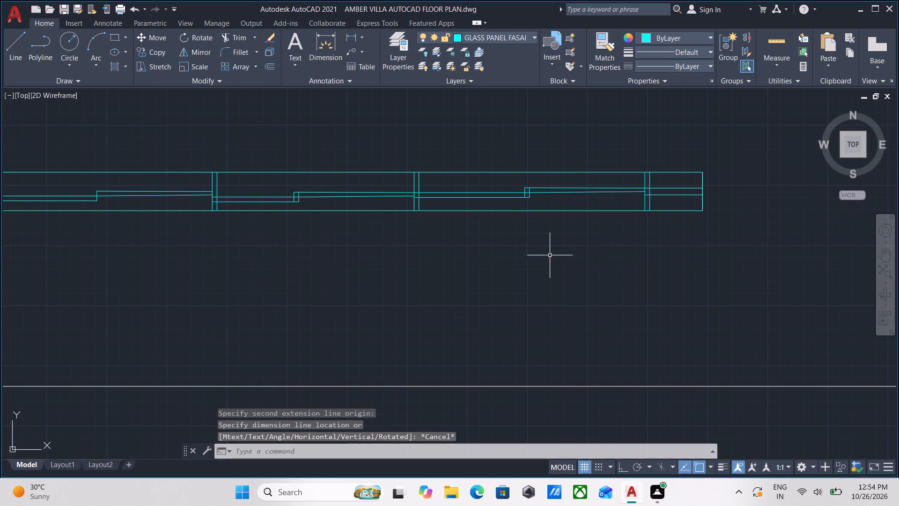
Ungroup the moved glass panel lying above the plan's top boundary line.
scroll(404, 259, down, 2)
middle_drag(404, 259, 627, 255)
scroll(510, 253, up, 2)
middle_drag(567, 264, 430, 300)
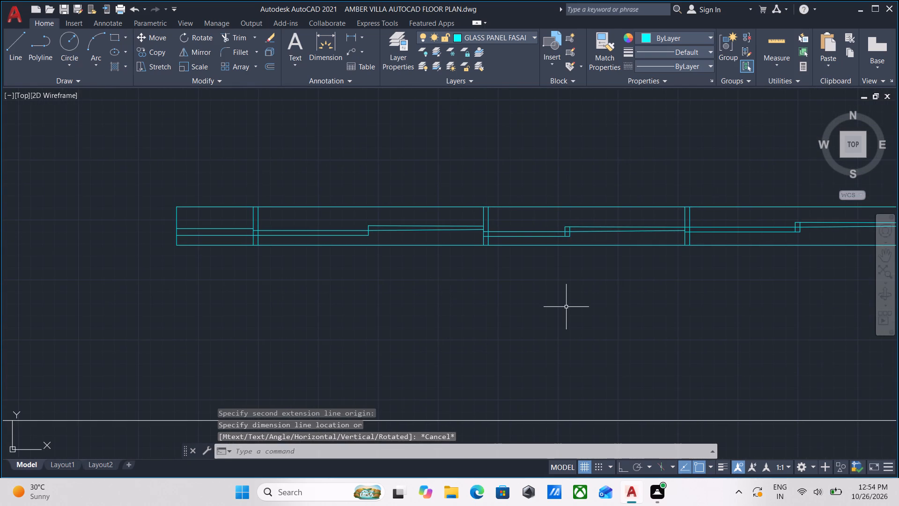
scroll(613, 298, down, 1)
middle_drag(613, 298, 430, 307)
click(499, 319)
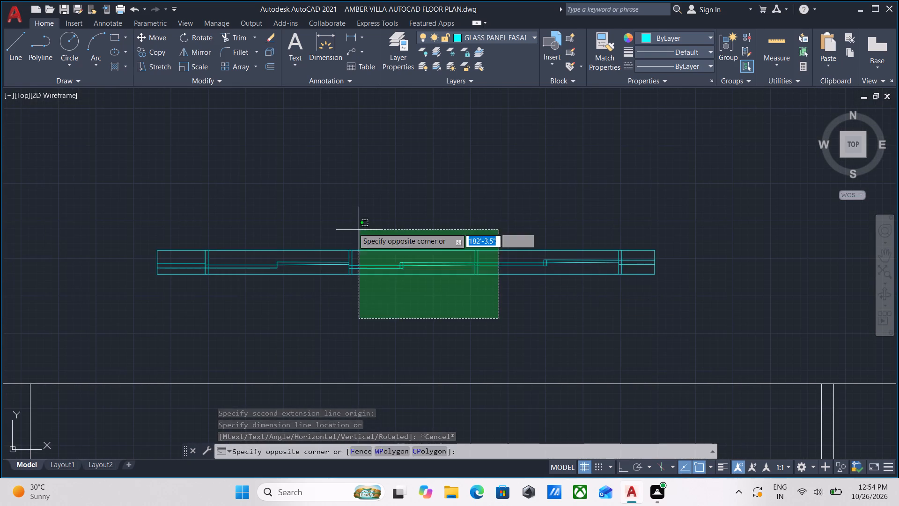
click(317, 212)
middle_drag(328, 275, 368, 278)
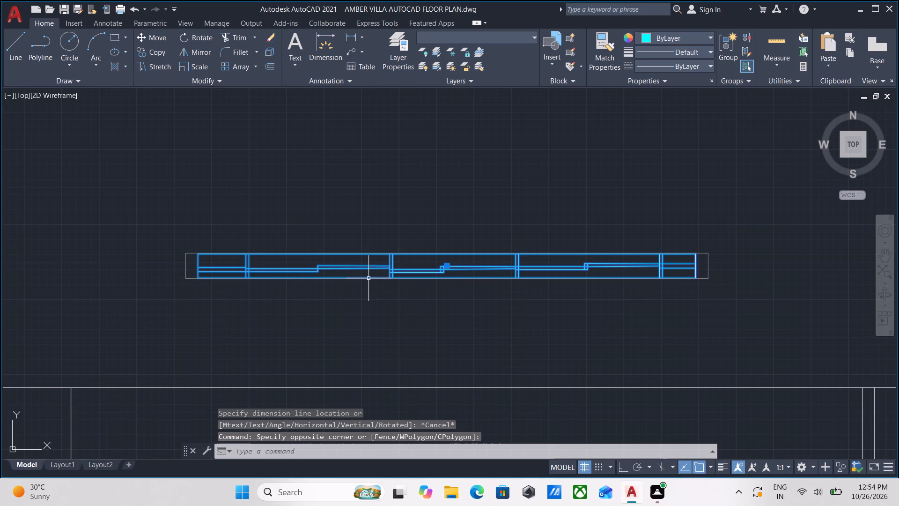
text(UN)
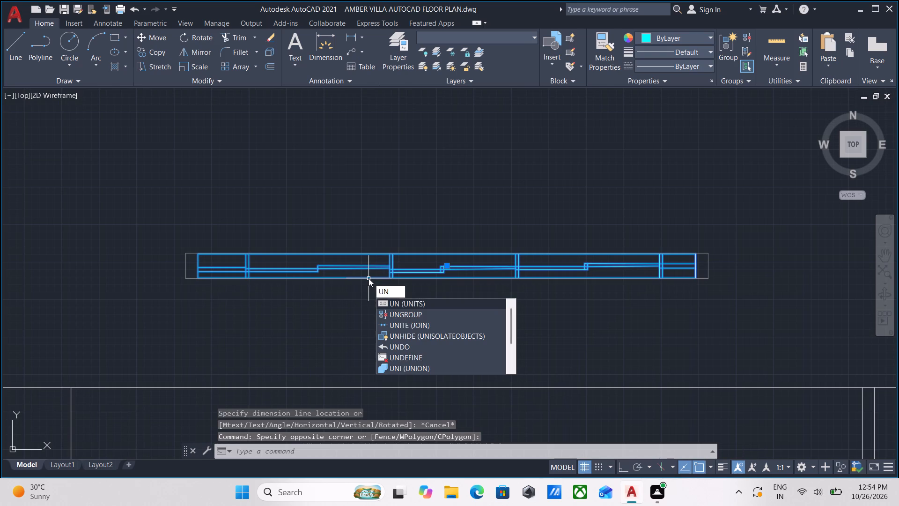
text(GR)
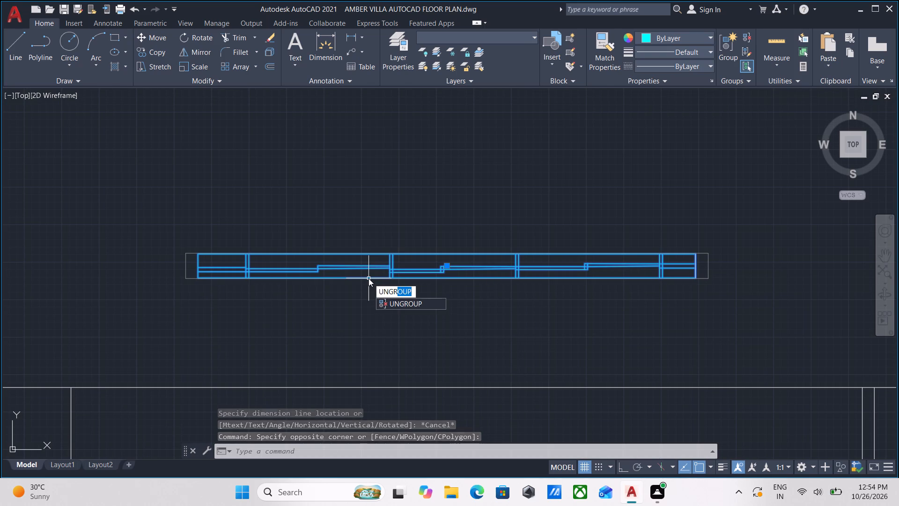
key(Return)
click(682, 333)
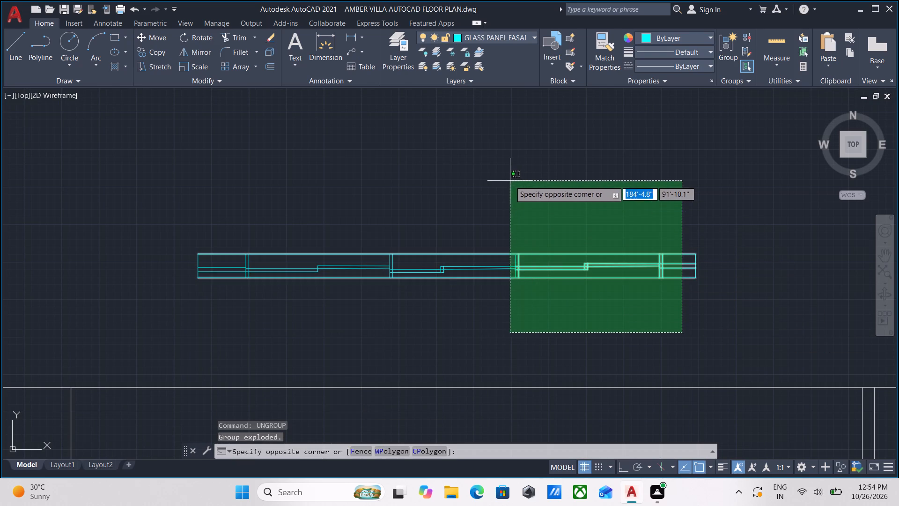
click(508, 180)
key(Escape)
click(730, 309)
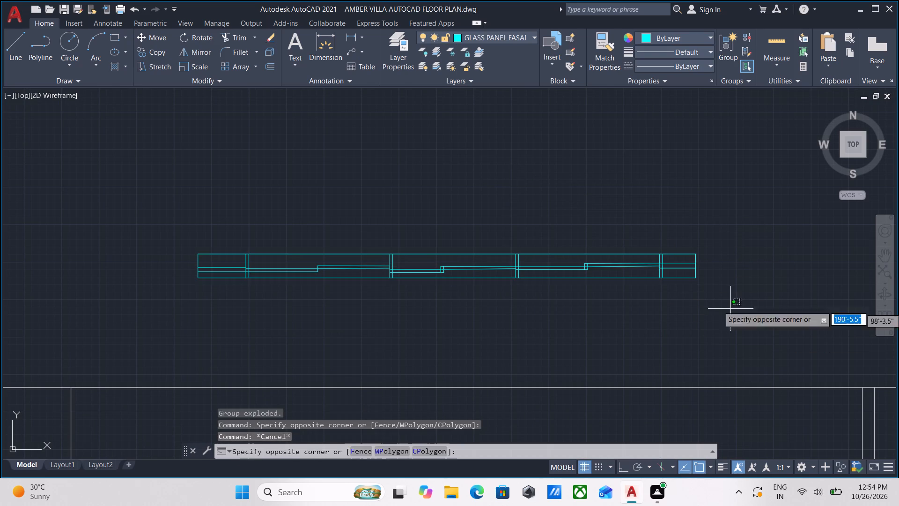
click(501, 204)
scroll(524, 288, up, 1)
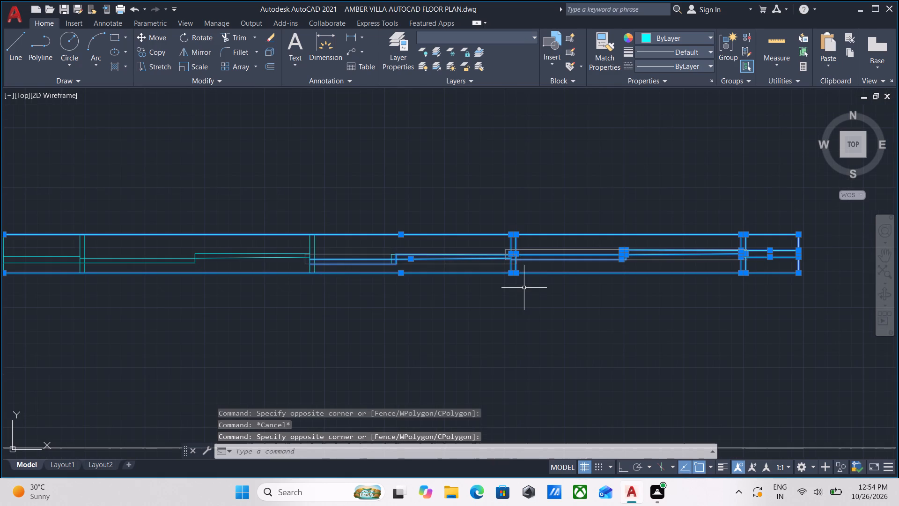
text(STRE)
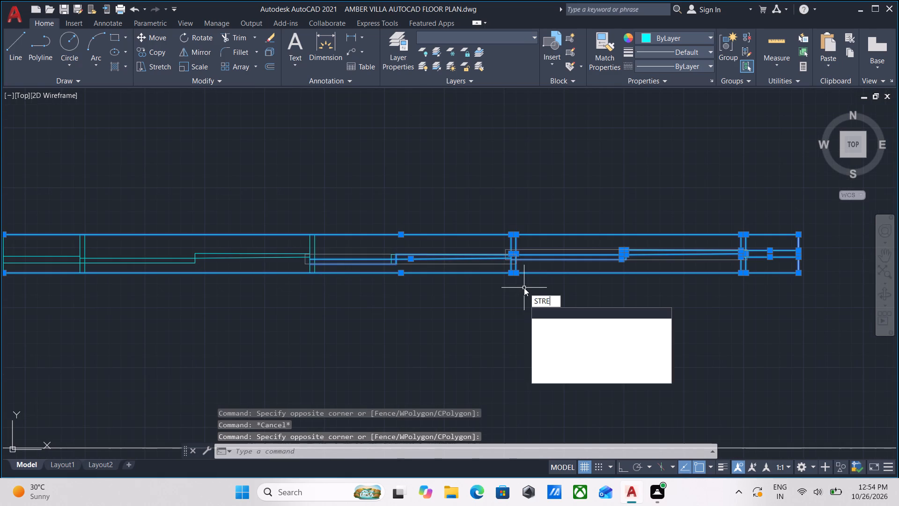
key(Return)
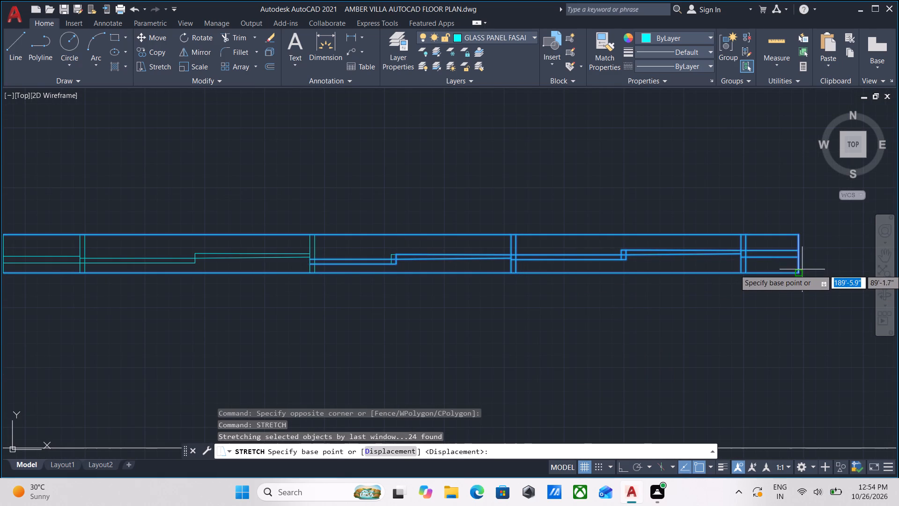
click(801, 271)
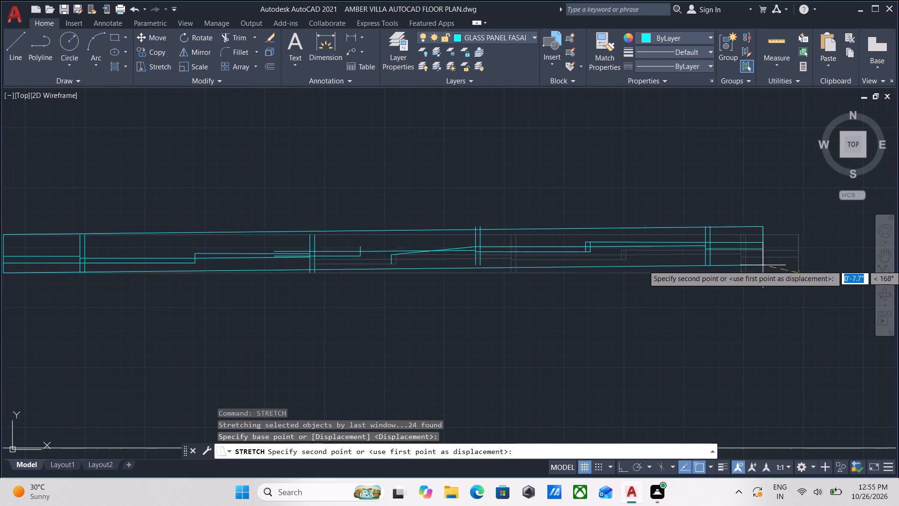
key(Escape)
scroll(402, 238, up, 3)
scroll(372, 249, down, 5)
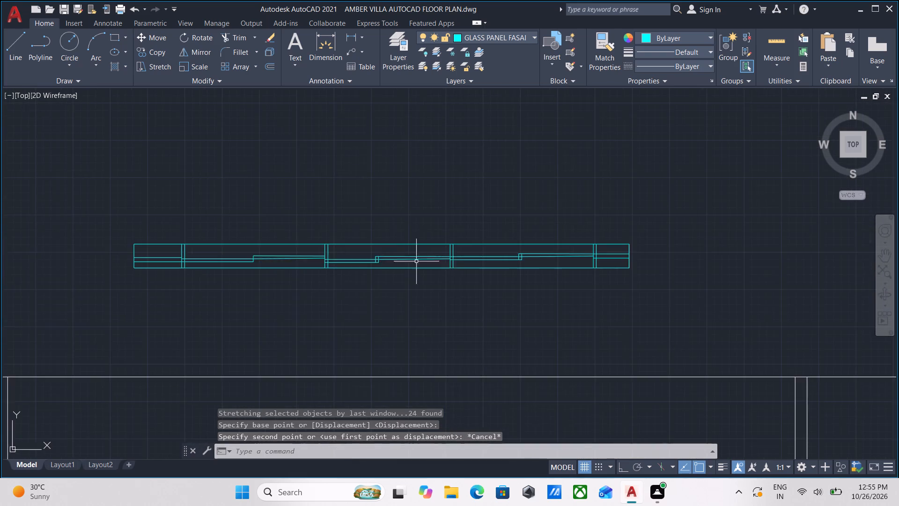
Group all the loose lines of the glass panel lying just above the plan's top boundary line.
scroll(428, 264, down, 2)
middle_drag(440, 263, 457, 247)
scroll(508, 251, up, 2)
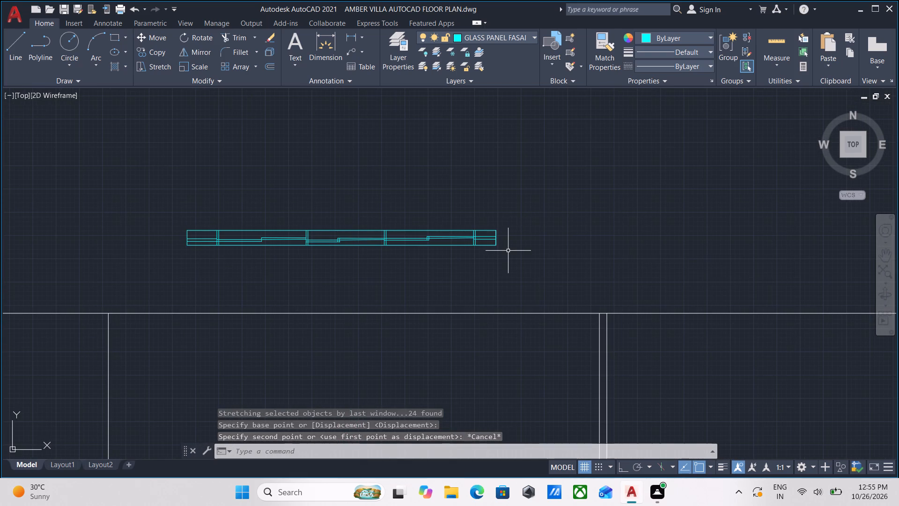
click(515, 258)
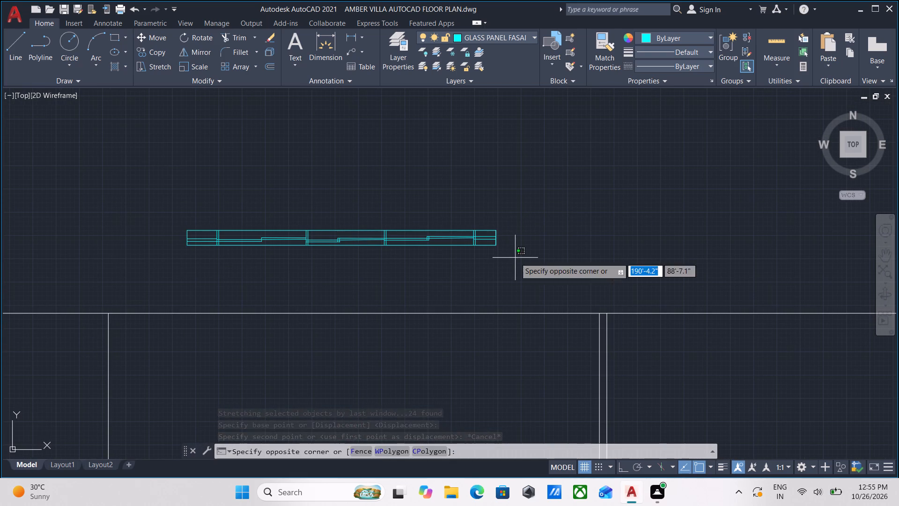
click(128, 192)
middle_drag(393, 227, 473, 236)
middle_drag(318, 235, 481, 250)
scroll(898, 87, up, 1)
scroll(898, 138, down, 1)
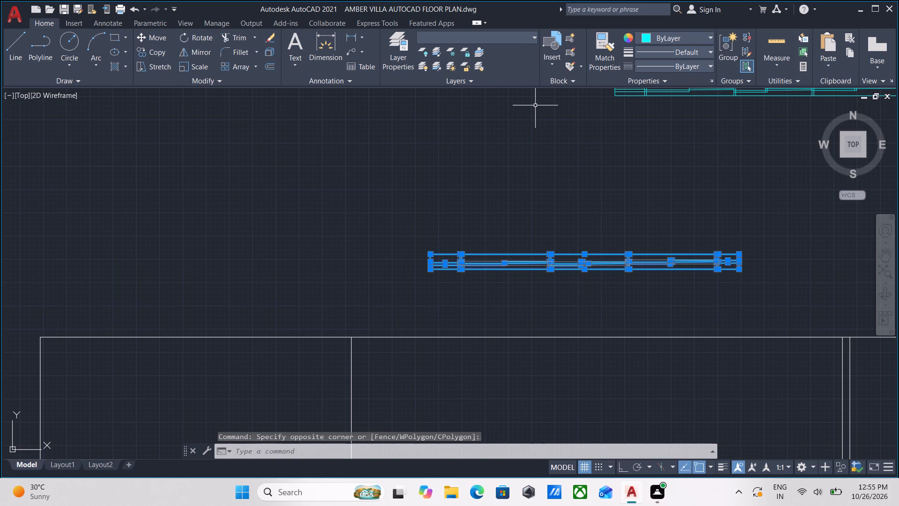
middle_drag(729, 166, 607, 169)
key(g)
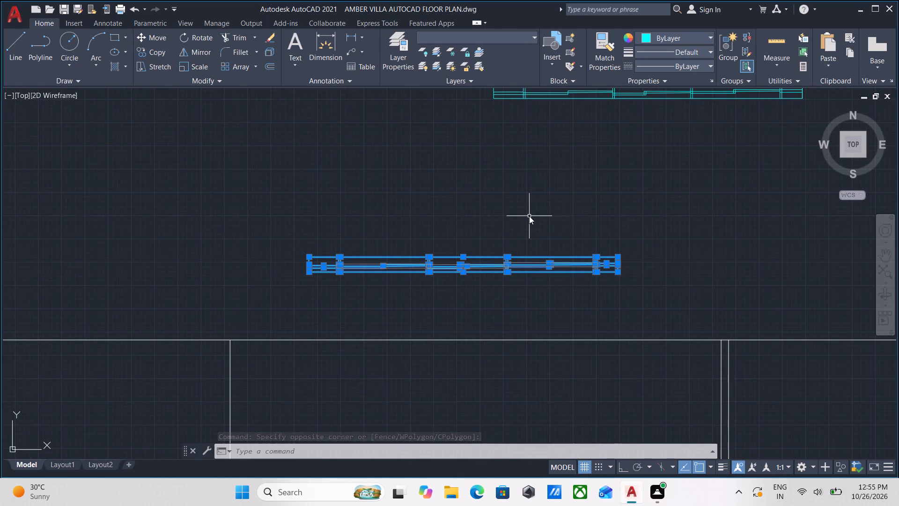
key(Return)
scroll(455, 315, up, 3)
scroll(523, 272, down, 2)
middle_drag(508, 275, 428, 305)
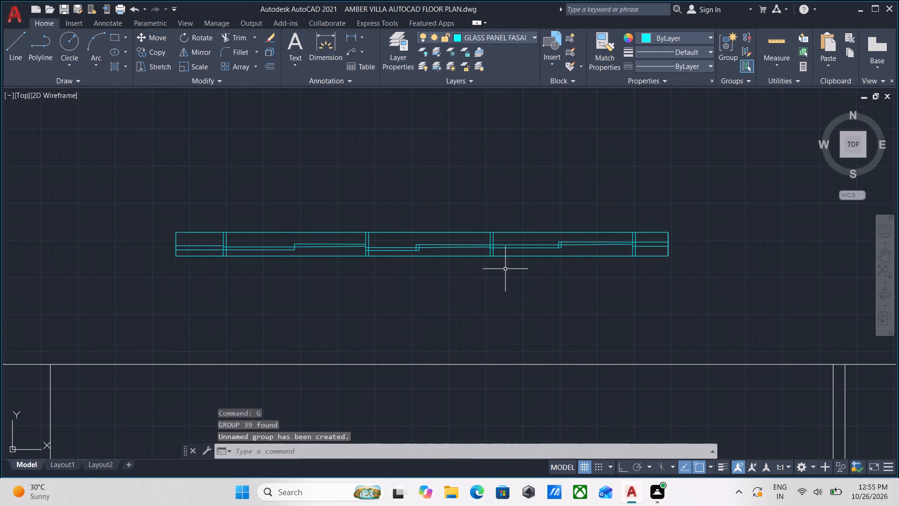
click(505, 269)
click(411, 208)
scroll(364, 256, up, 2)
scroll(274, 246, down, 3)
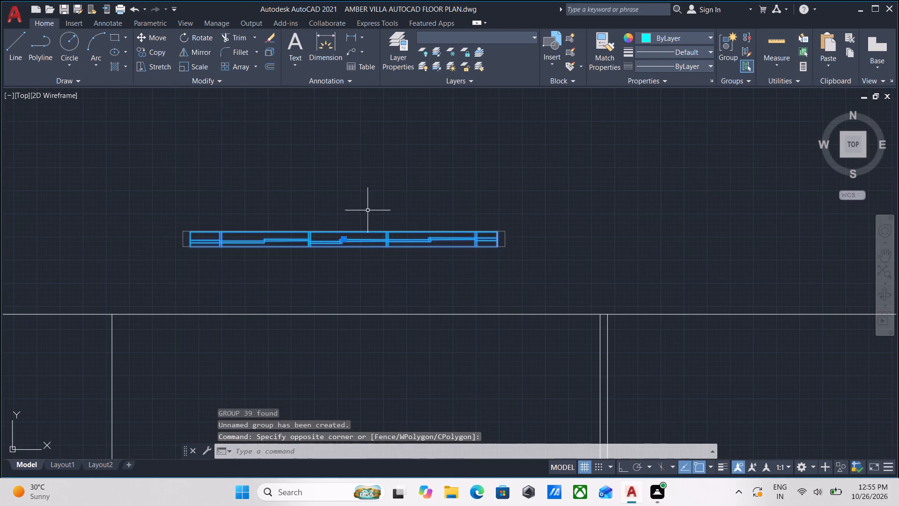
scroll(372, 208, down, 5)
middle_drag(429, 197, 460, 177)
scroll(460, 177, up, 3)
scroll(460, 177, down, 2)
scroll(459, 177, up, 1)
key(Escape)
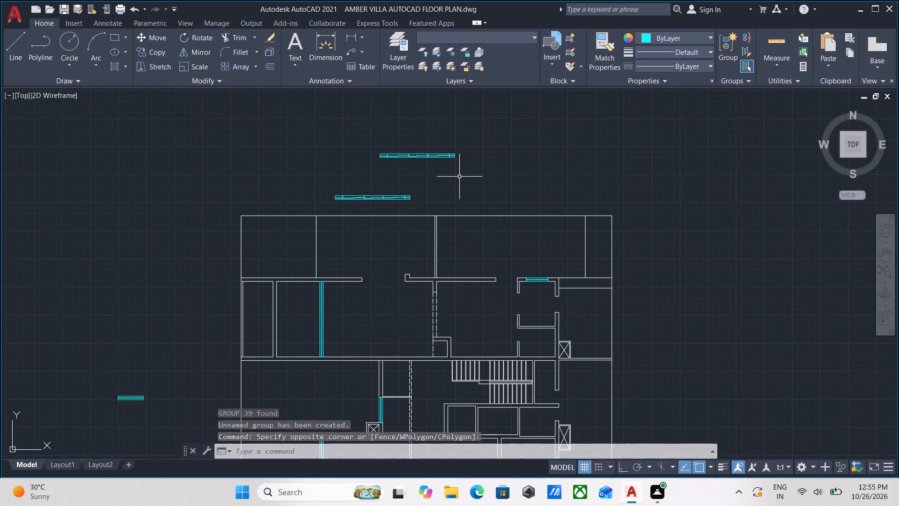
Draw an 8' by 8" horizontal rectangle in the clear space above the plan, beside the upper glass panel.
scroll(402, 194, down, 2)
middle_drag(396, 195, 398, 190)
scroll(391, 225, up, 5)
scroll(355, 210, down, 1)
middle_drag(355, 211, 358, 388)
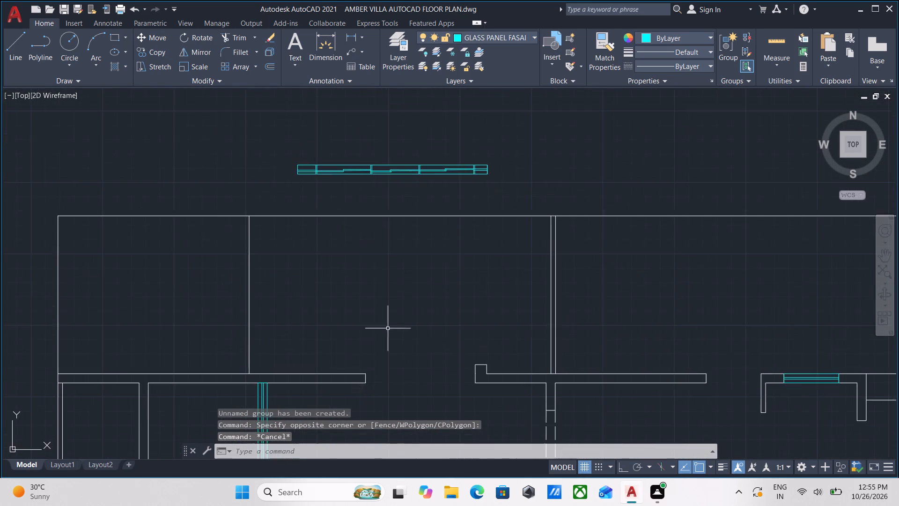
scroll(437, 244, down, 3)
middle_drag(437, 245, 280, 397)
scroll(391, 301, up, 2)
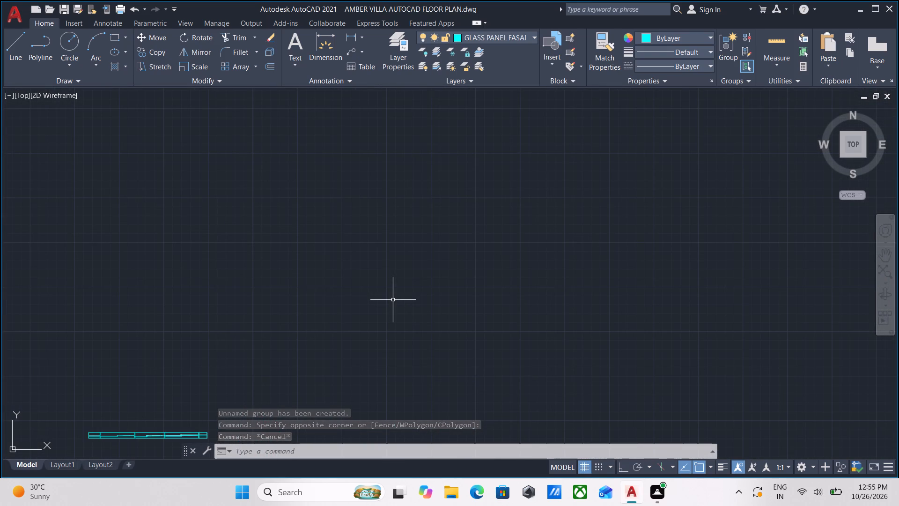
text(RE)
key(c)
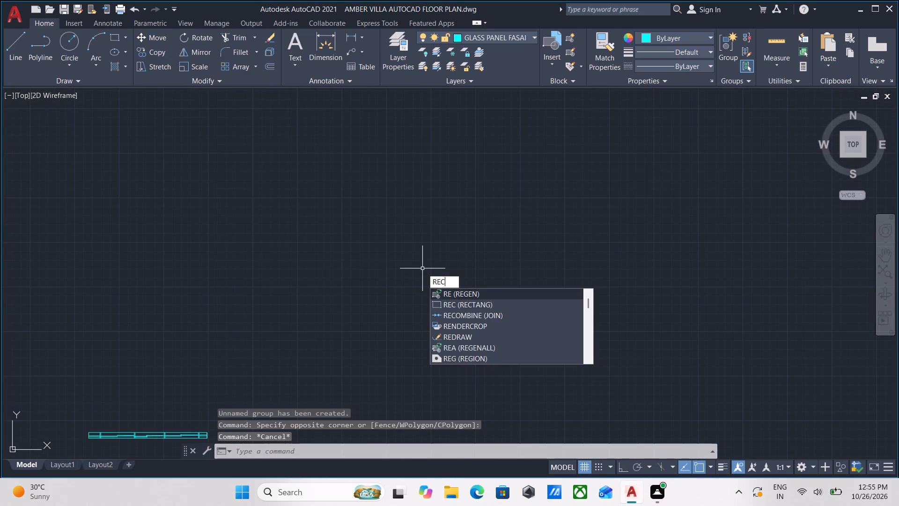
key(Return)
scroll(477, 236, down, 1)
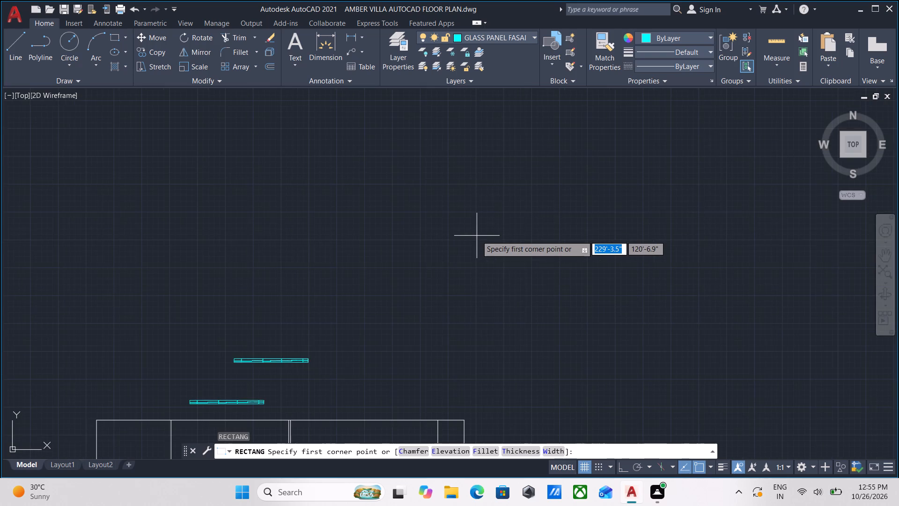
scroll(476, 238, down, 2)
middle_drag(475, 241, 468, 148)
scroll(469, 149, up, 1)
click(431, 223)
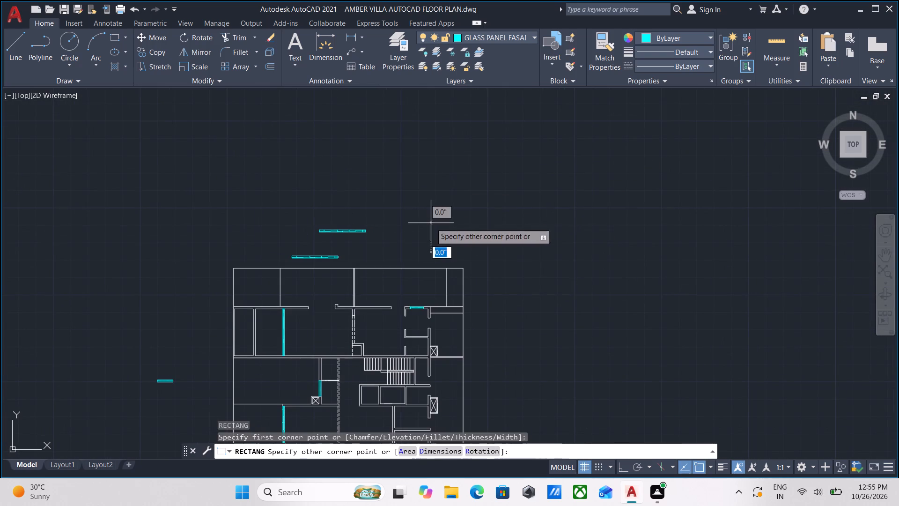
scroll(483, 229, up, 4)
middle_drag(409, 219, 508, 264)
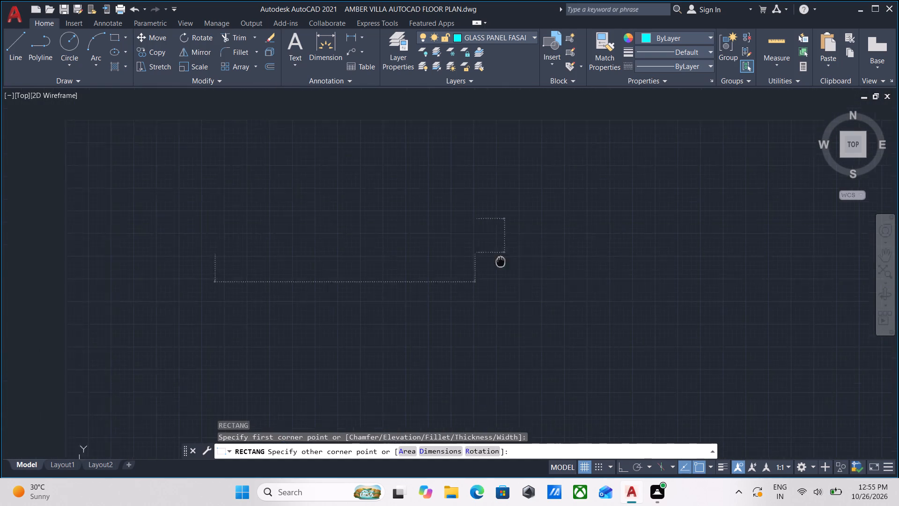
middle_drag(508, 264, 521, 267)
text(8')
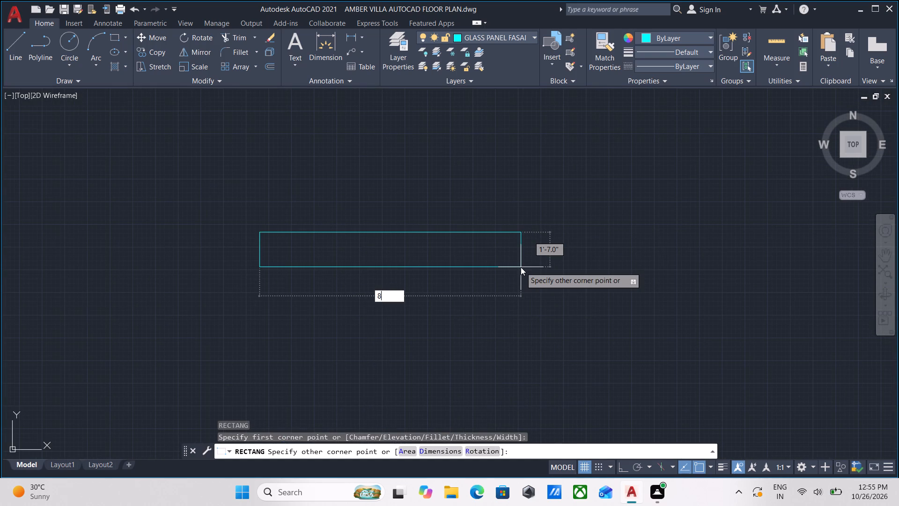
key(Tab)
scroll(374, 245, up, 3)
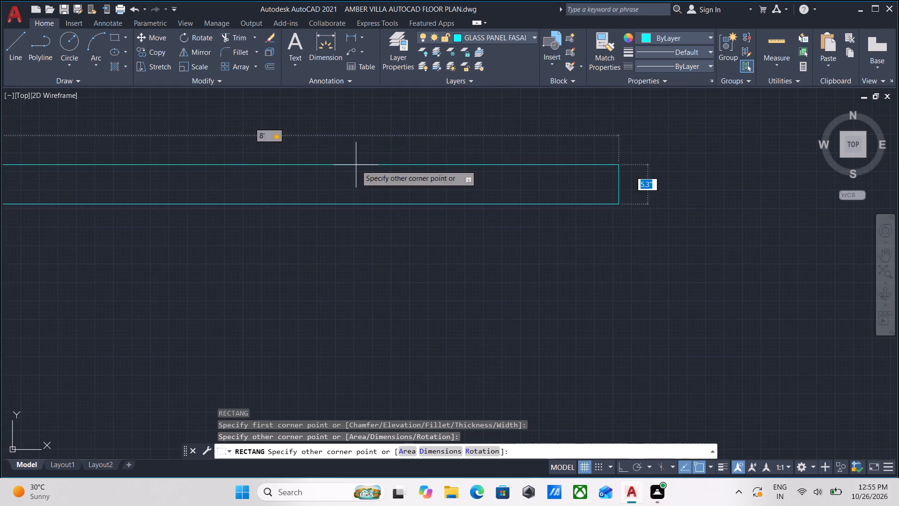
middle_drag(356, 165, 369, 302)
scroll(368, 242, down, 1)
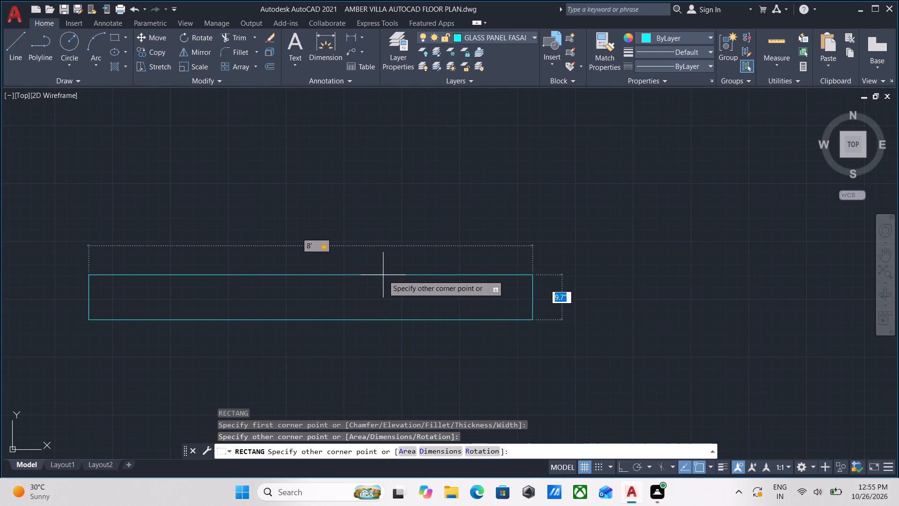
key(8)
key(shift+quotedbl)
key(Return)
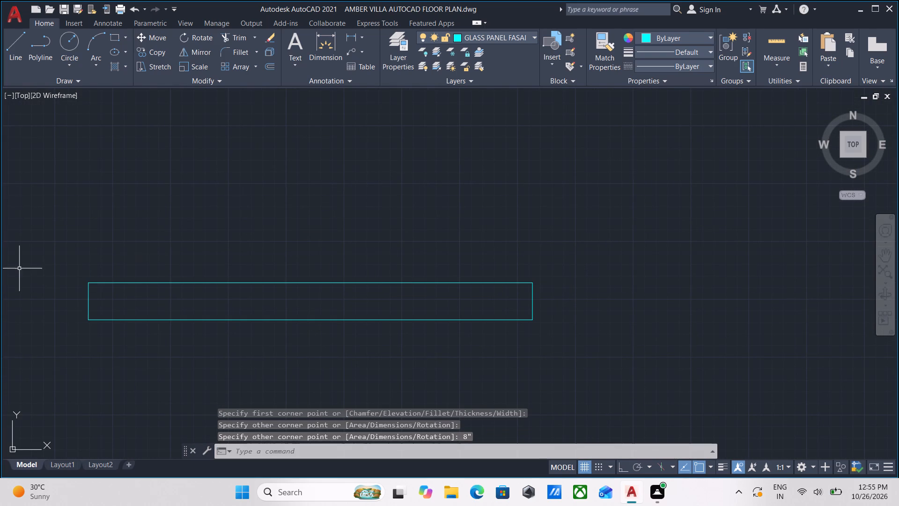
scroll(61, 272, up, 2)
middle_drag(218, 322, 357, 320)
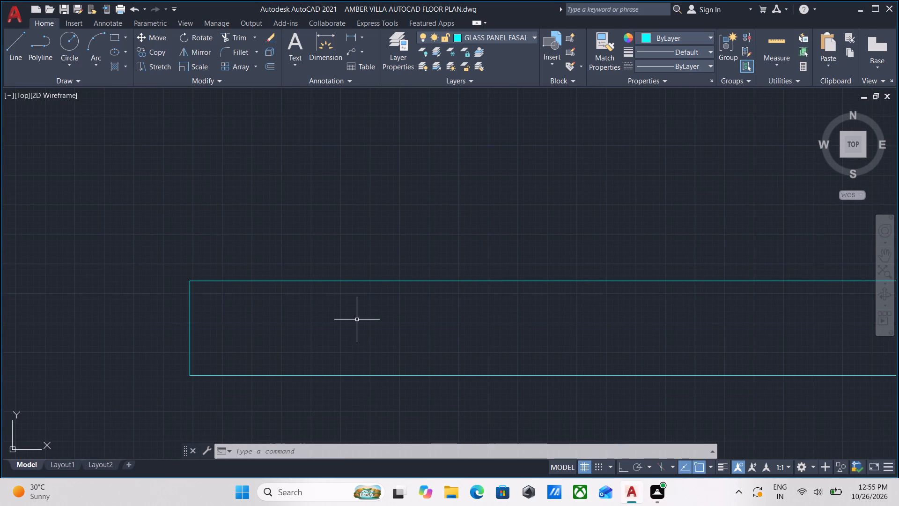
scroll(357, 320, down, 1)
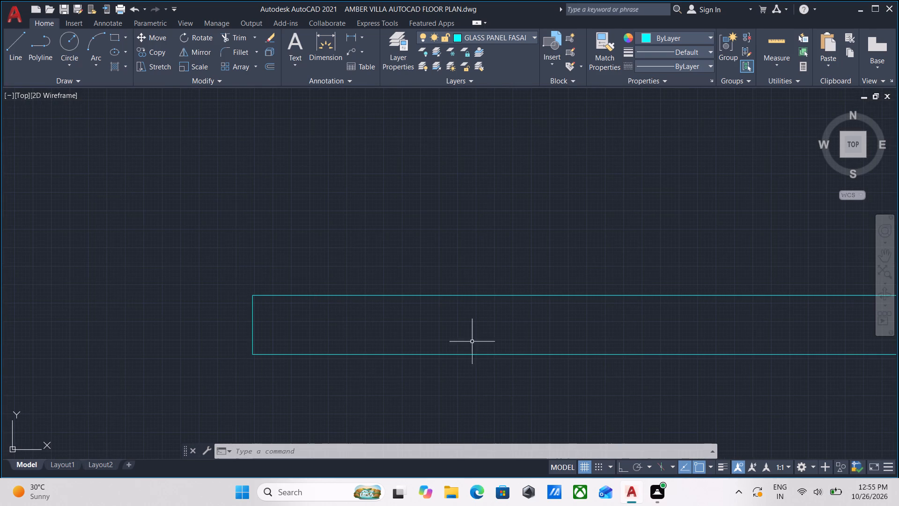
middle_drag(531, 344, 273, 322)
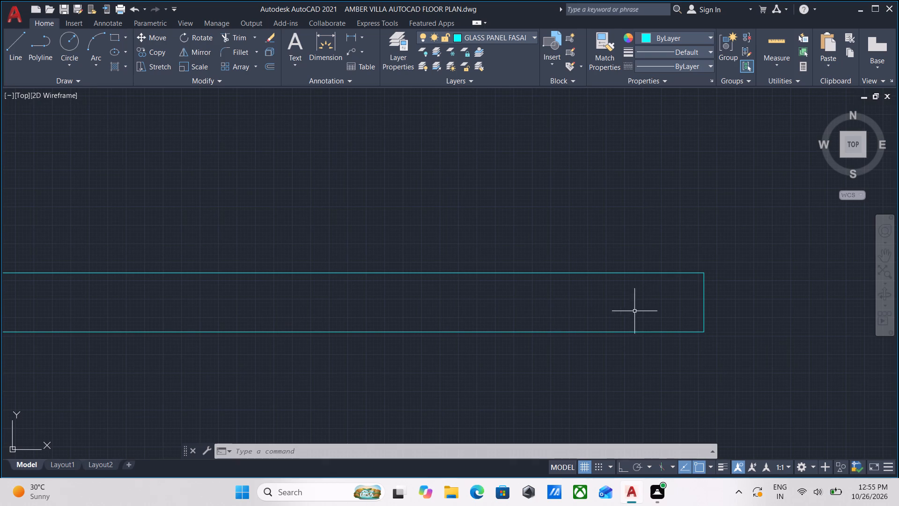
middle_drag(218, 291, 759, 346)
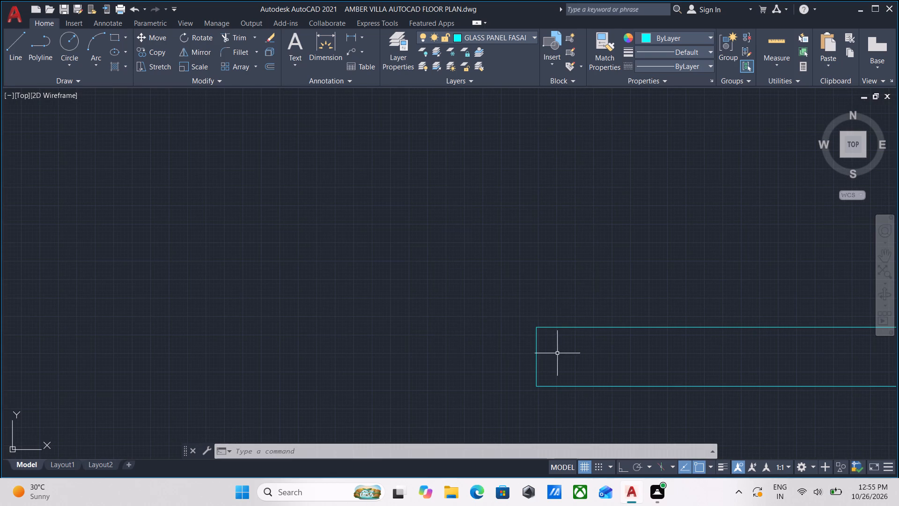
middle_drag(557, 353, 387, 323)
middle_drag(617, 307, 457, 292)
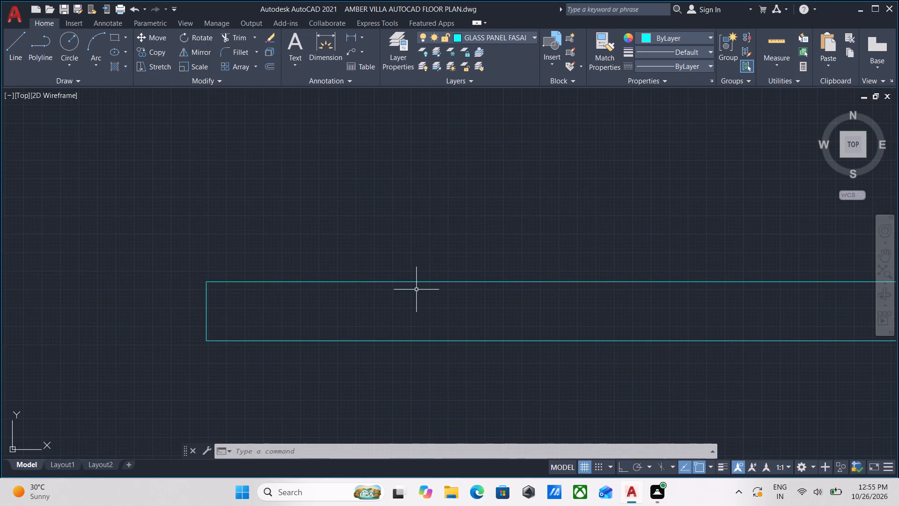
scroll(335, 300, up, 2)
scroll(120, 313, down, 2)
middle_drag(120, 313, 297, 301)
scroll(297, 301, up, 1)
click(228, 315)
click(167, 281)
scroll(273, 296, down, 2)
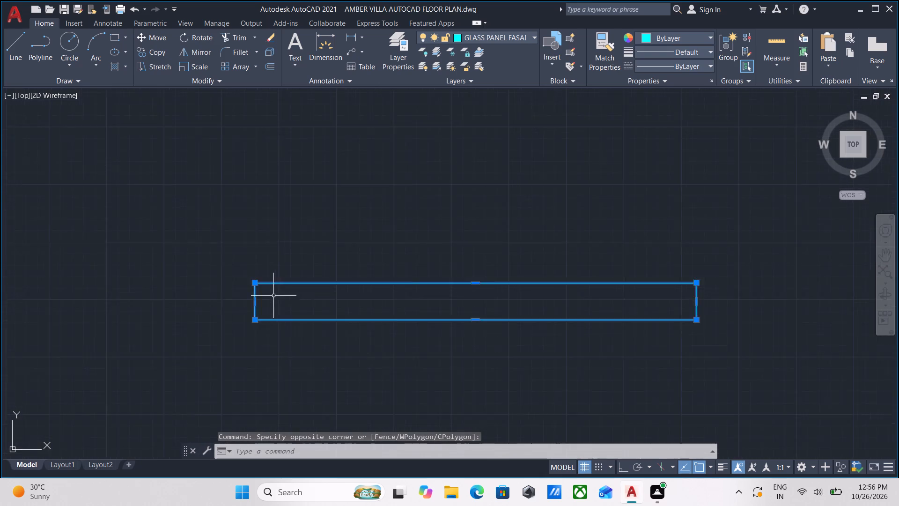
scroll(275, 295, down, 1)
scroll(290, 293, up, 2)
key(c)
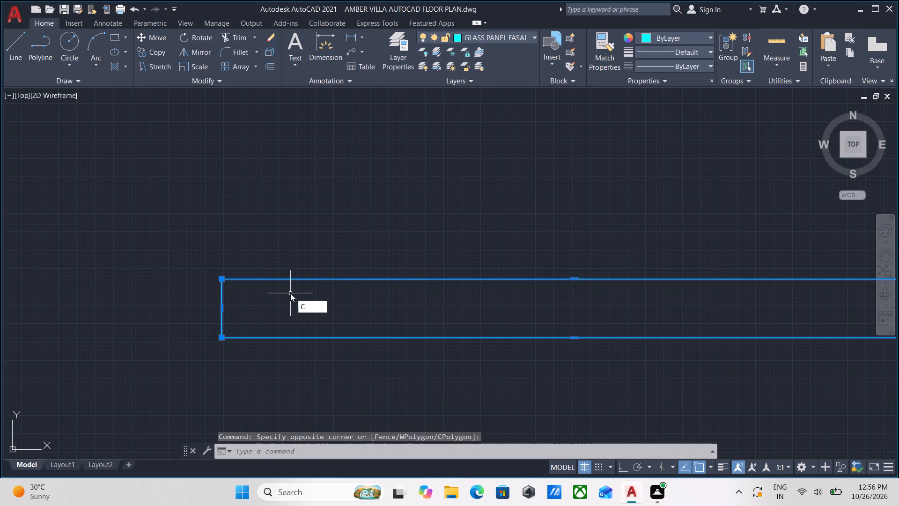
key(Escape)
Explode the 8' by 8" rectangle into separate lines.
click(368, 328)
click(231, 248)
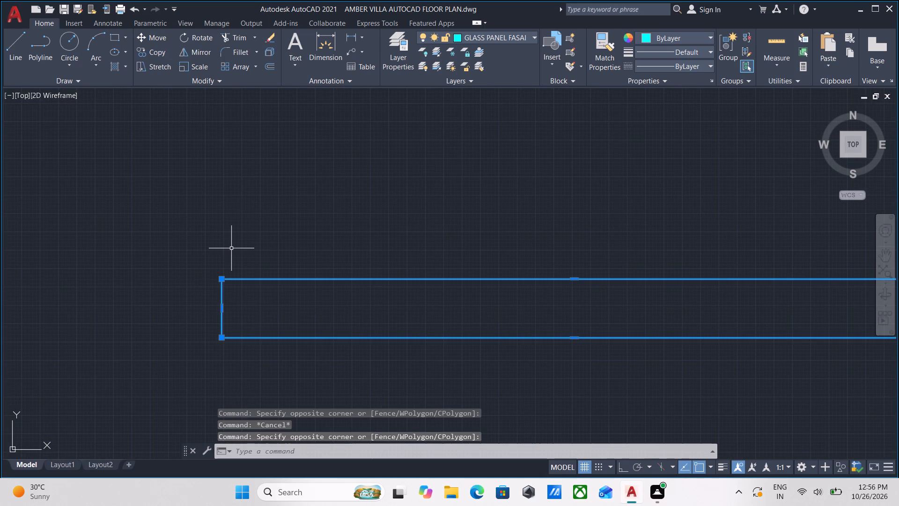
key(x)
key(Return)
Offset the exploded rectangle's left short edge 2' inward to form the first divider.
scroll(217, 280, up, 3)
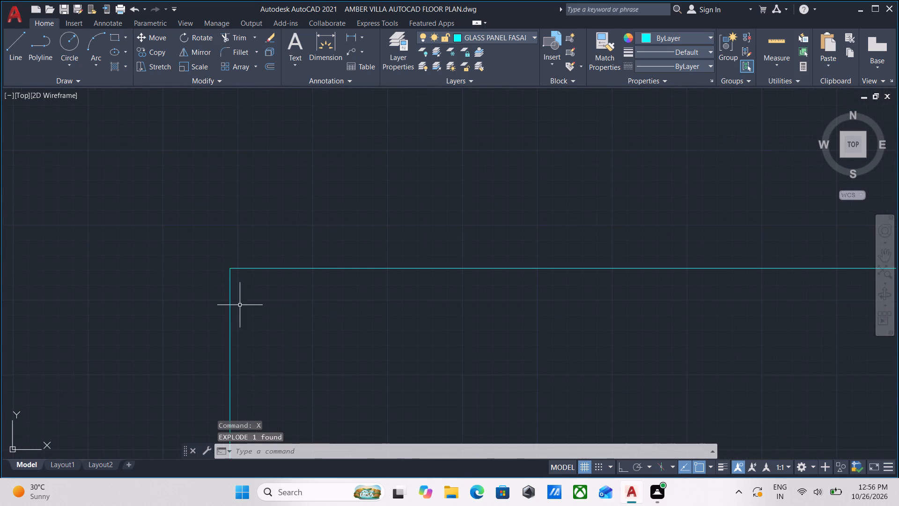
click(265, 333)
click(186, 275)
scroll(188, 277, down, 2)
middle_drag(188, 277, 200, 239)
key(o)
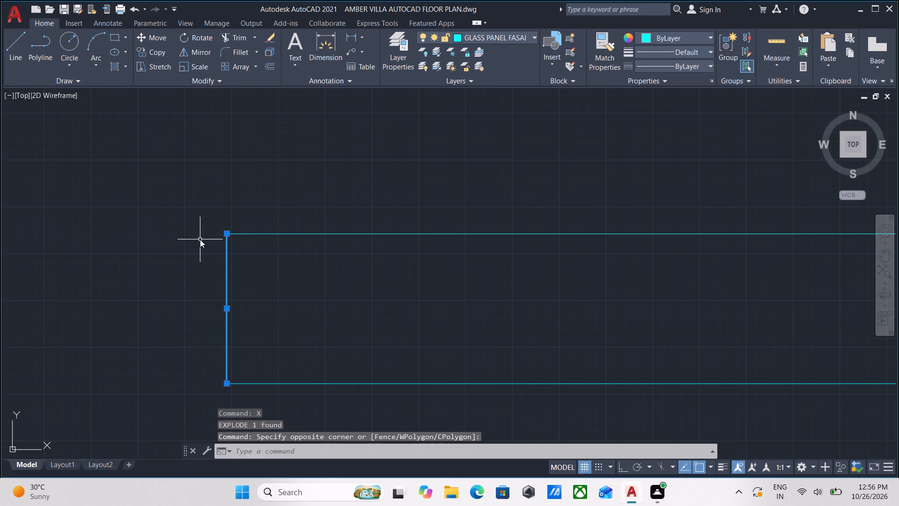
key(Return)
click(227, 312)
click(373, 308)
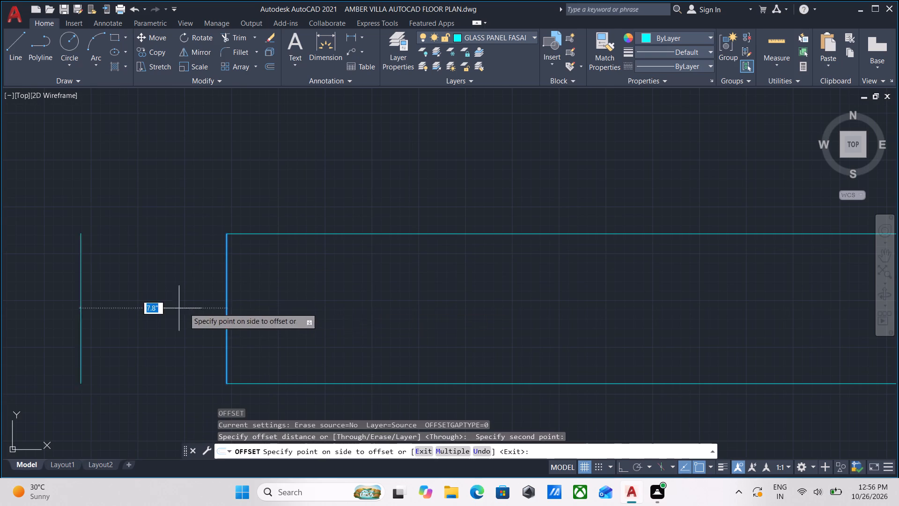
text(2')
key(Return)
Offset the first divider 2' towards the rectangle's right end to form the middle divider.
scroll(510, 286, down, 3)
middle_drag(510, 286, 497, 282)
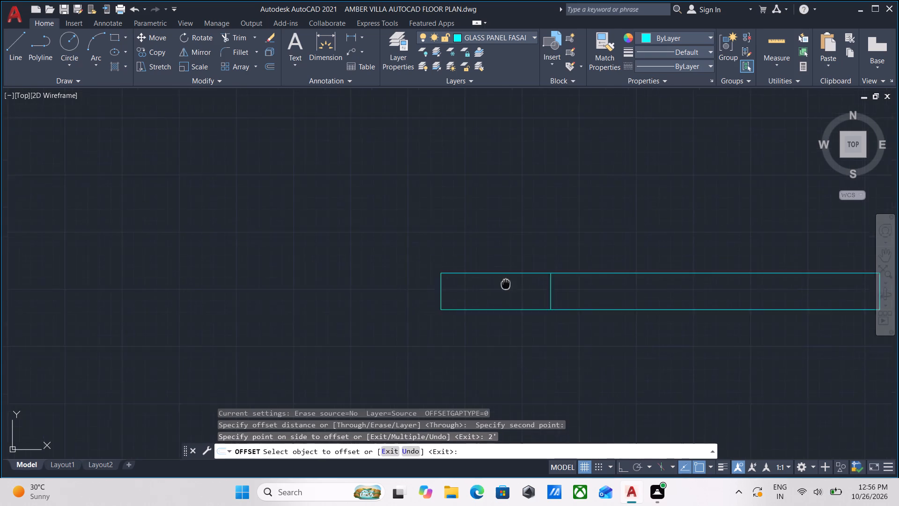
middle_drag(497, 282, 289, 272)
scroll(338, 282, up, 1)
click(323, 281)
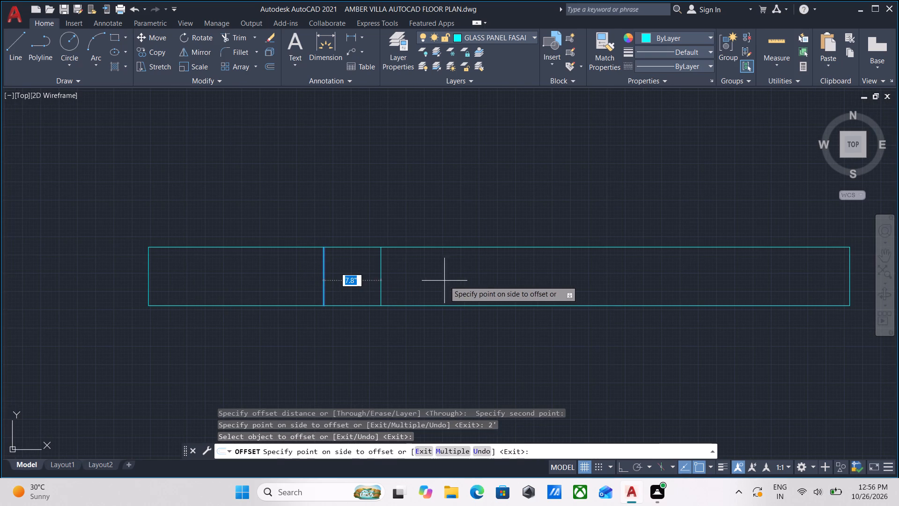
text(2')
key(Return)
Offset the middle divider 2' towards the rectangle's right end to form the third divider.
scroll(473, 278, down, 1)
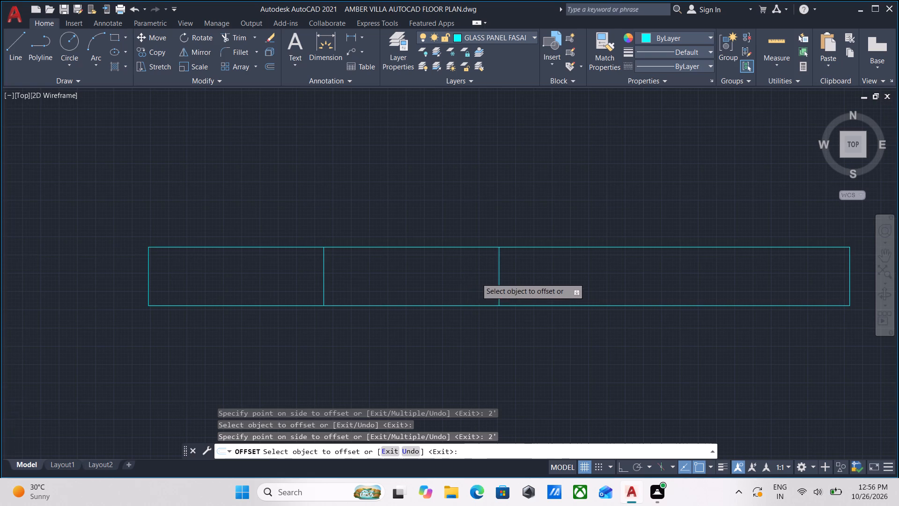
scroll(476, 278, down, 1)
middle_drag(477, 278, 408, 293)
scroll(408, 293, up, 1)
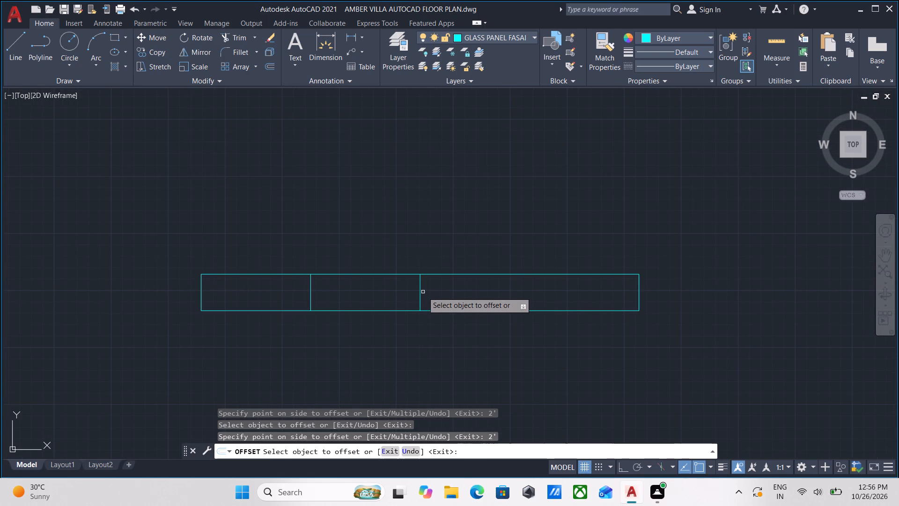
click(421, 294)
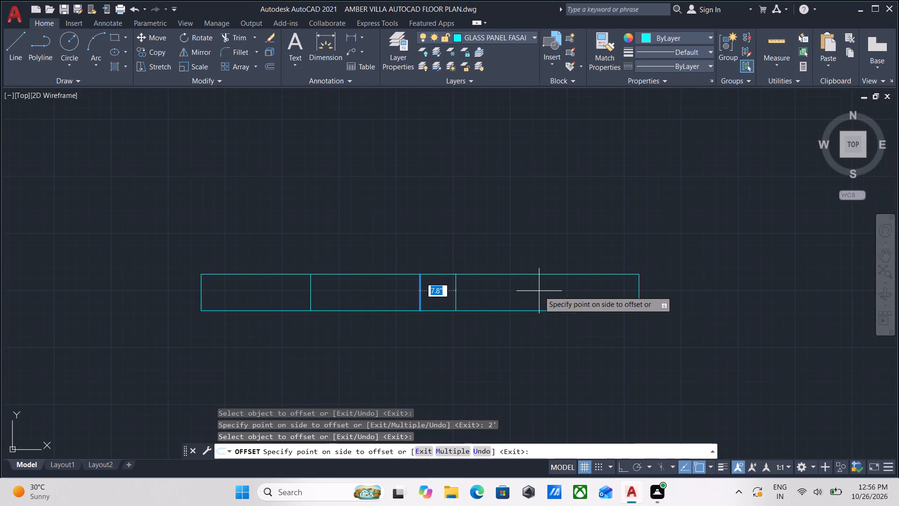
text(2')
key(Return)
key(Escape)
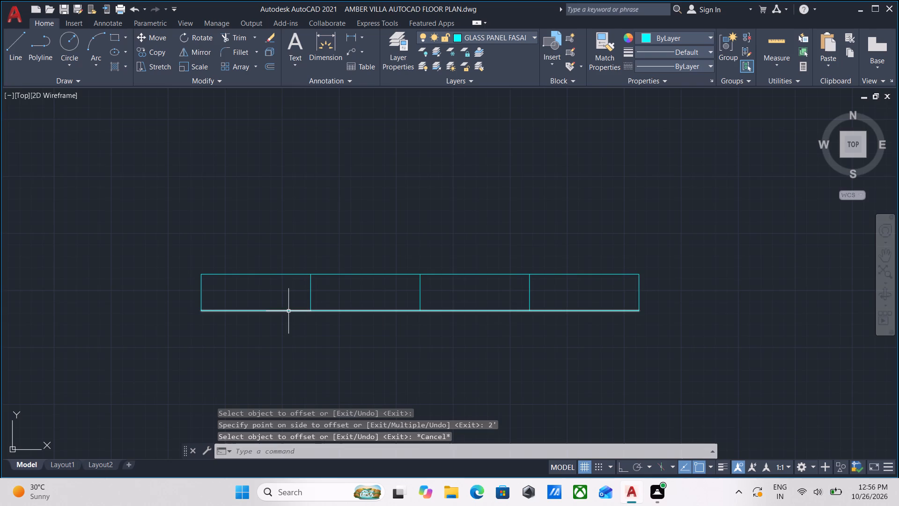
Offset the first divider 1" towards the rectangle's left end to give it thickness.
scroll(302, 303, up, 3)
middle_drag(340, 294, 391, 364)
click(391, 364)
click(331, 283)
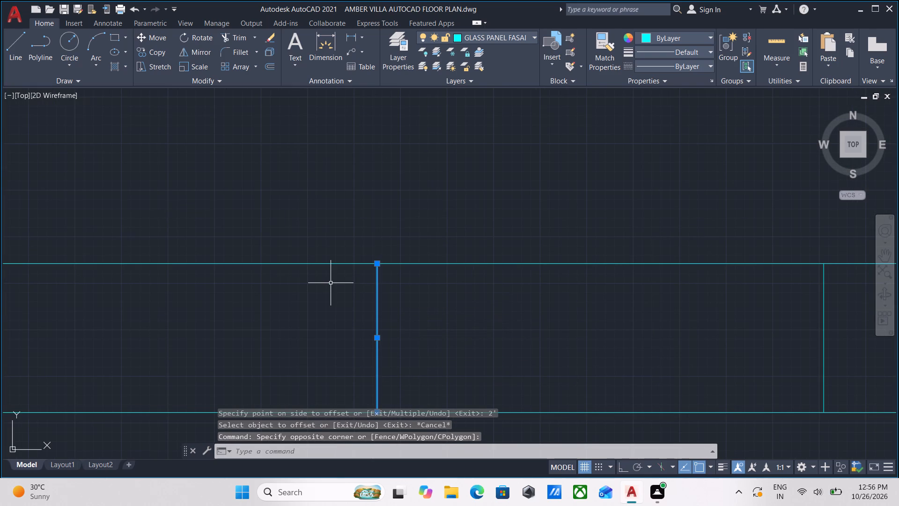
scroll(349, 292, up, 1)
scroll(363, 301, down, 1)
middle_click(363, 301)
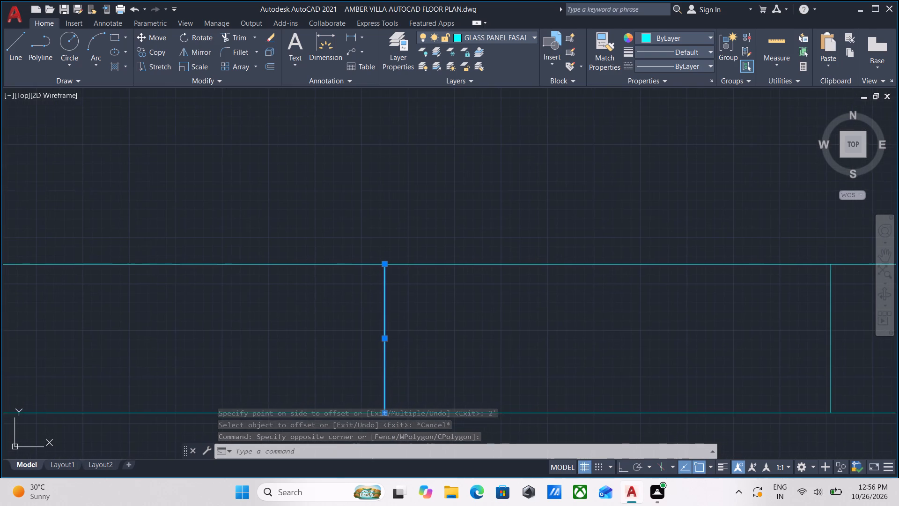
key(o)
key(Return)
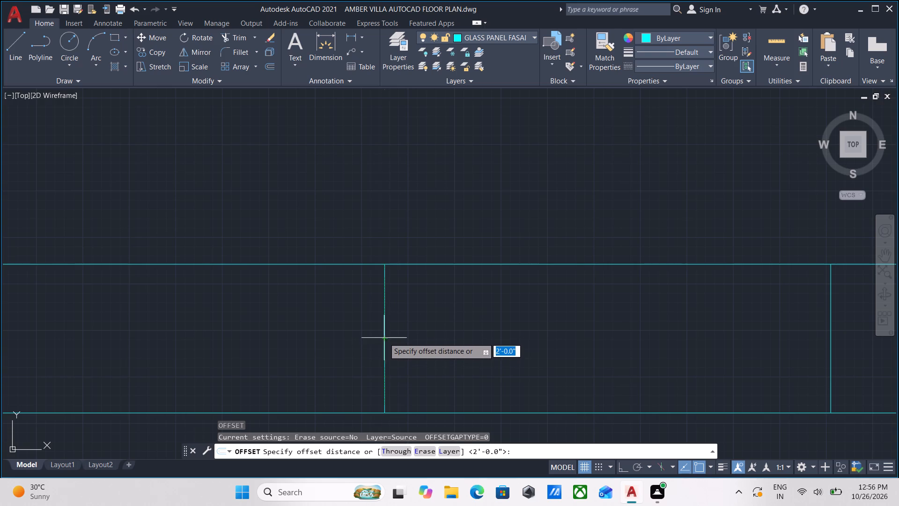
click(384, 338)
click(409, 338)
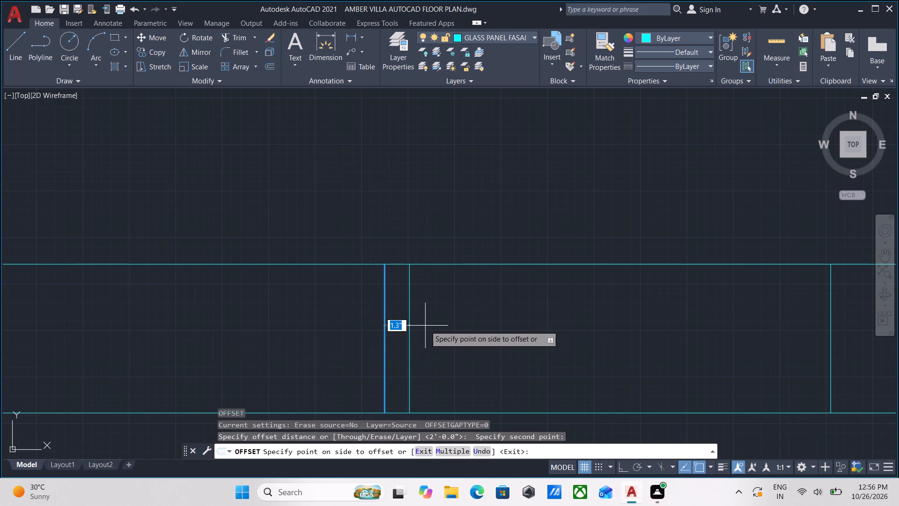
scroll(208, 339, down, 1)
middle_drag(208, 339, 478, 312)
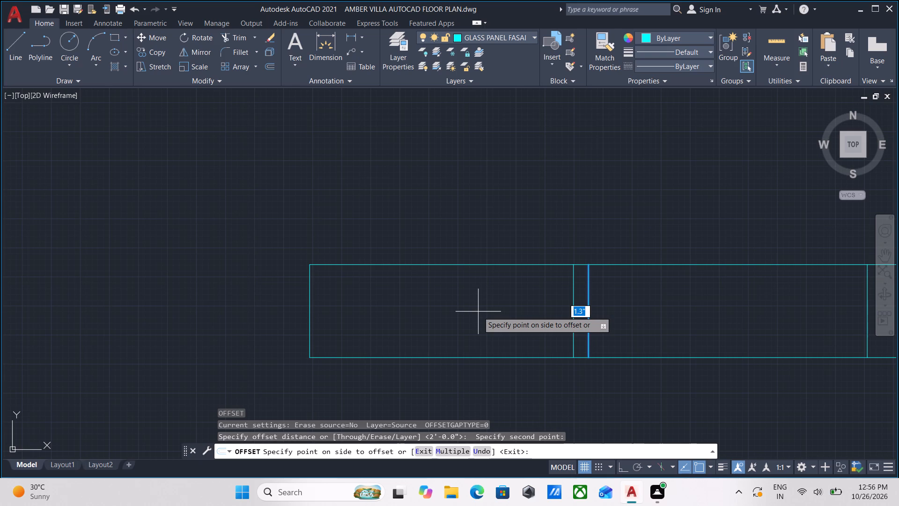
key(1)
key(shift+quotedbl)
key(Return)
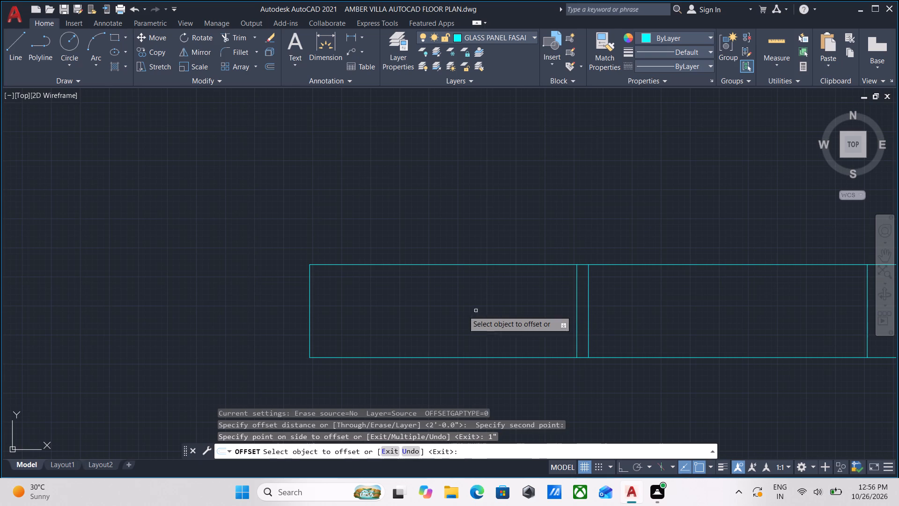
Offset the rectangle's left short edge 1" inward to form the end frame.
click(309, 306)
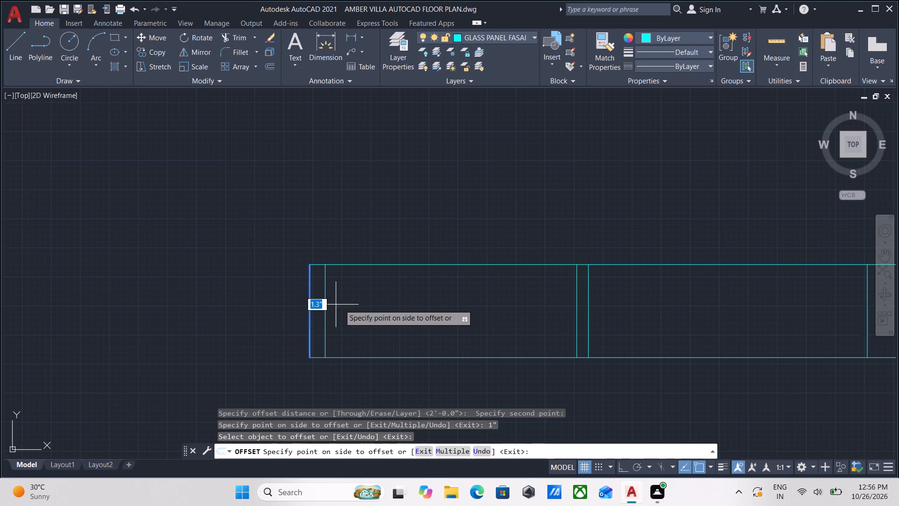
key(1)
key(shift+quotedbl)
key(Return)
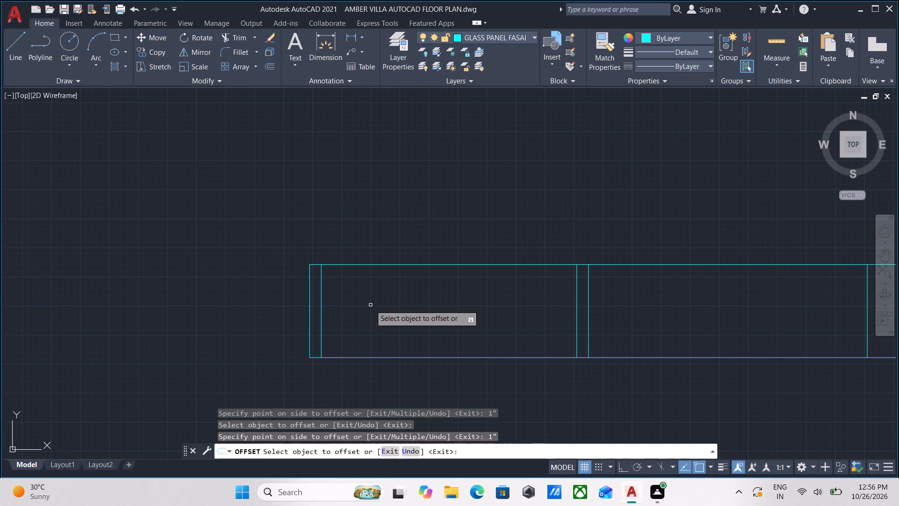
key(Escape)
Draw a thin glass strip about 11.5" by 0.8" in the first bay, starting from the midpoint of the end frame's inner line.
scroll(368, 252, up, 3)
scroll(348, 275, down, 2)
middle_drag(347, 275, 335, 249)
key(l)
key(Return)
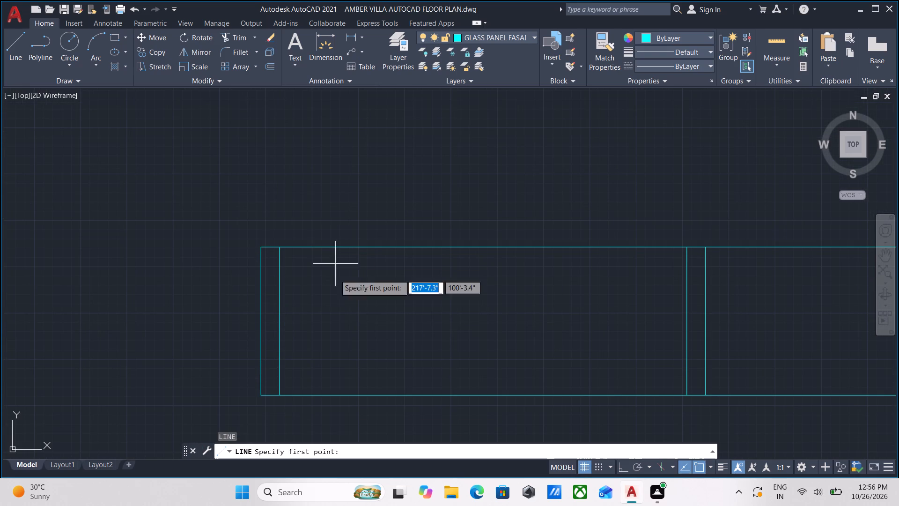
click(278, 320)
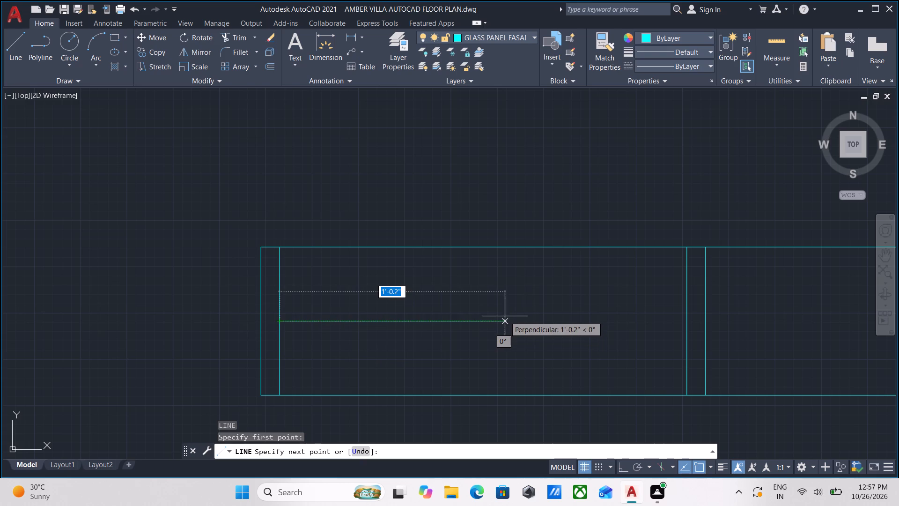
click(493, 319)
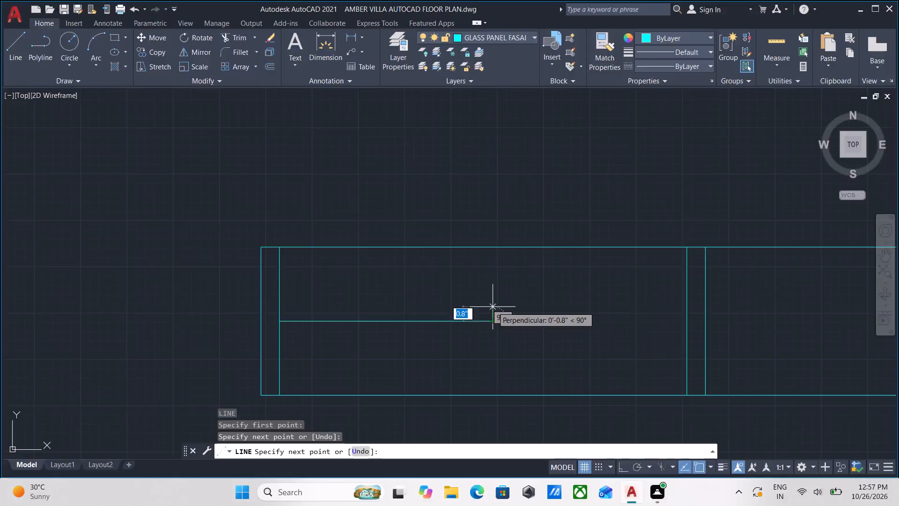
click(493, 307)
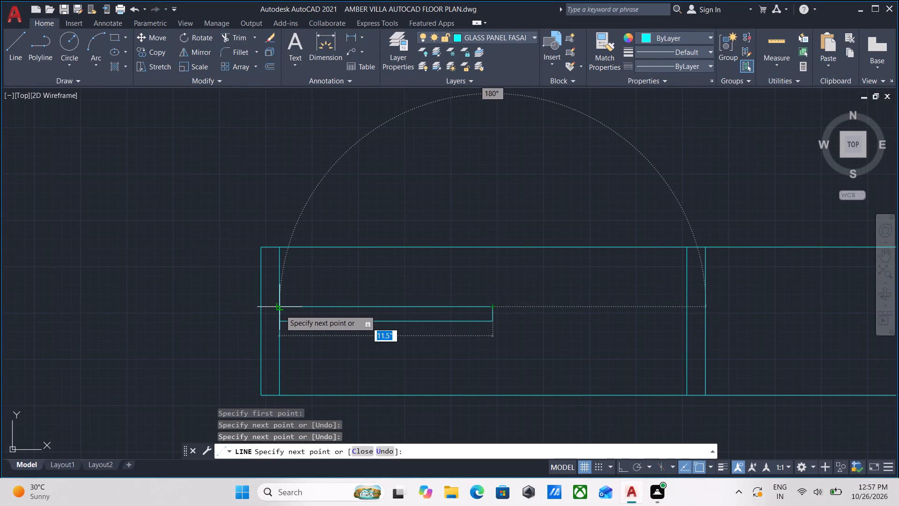
click(280, 309)
key(Escape)
Draw a short line up from the strip's upper right corner, continuing about 10.5" right to the first divider.
scroll(500, 303, up, 2)
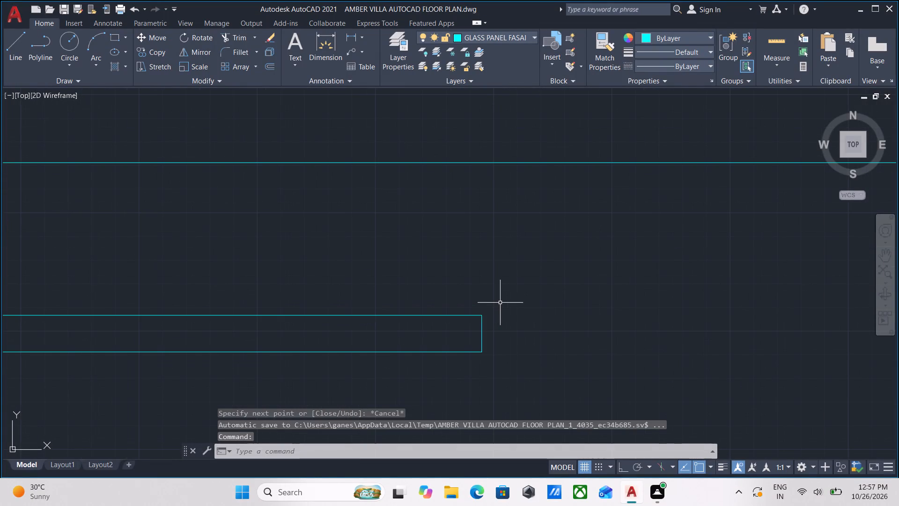
key(l)
key(Return)
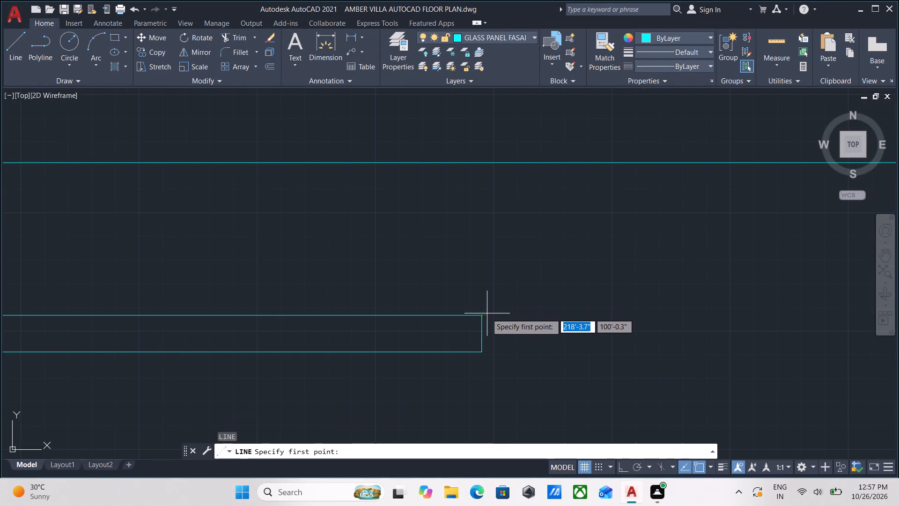
click(480, 314)
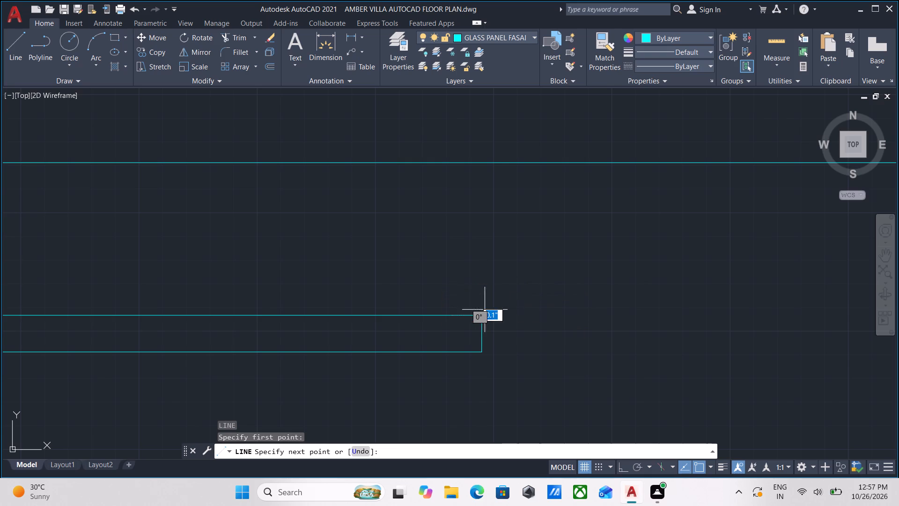
click(480, 279)
middle_drag(664, 274, 317, 284)
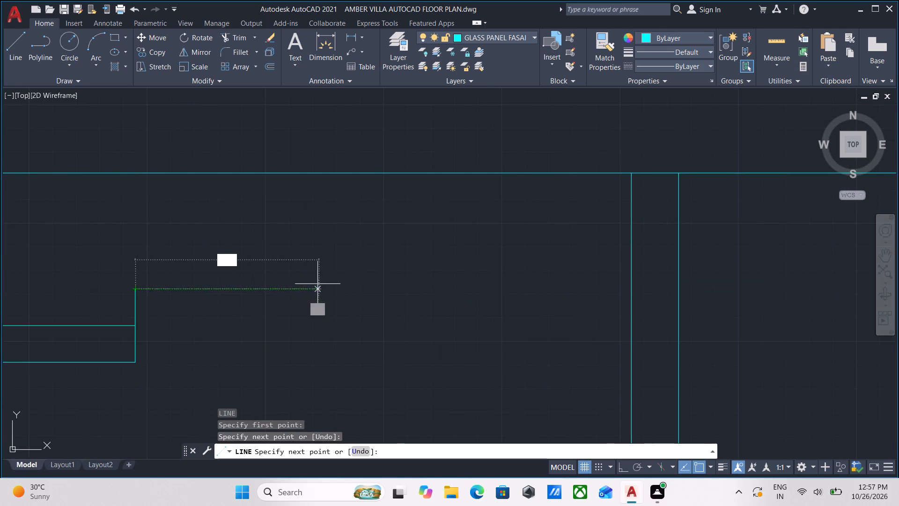
click(634, 292)
key(Escape)
Draw a line about 10.5" long from the first strip's upper right corner to the first divider, closing the second strip.
scroll(41, 309, down, 3)
middle_drag(38, 310, 126, 282)
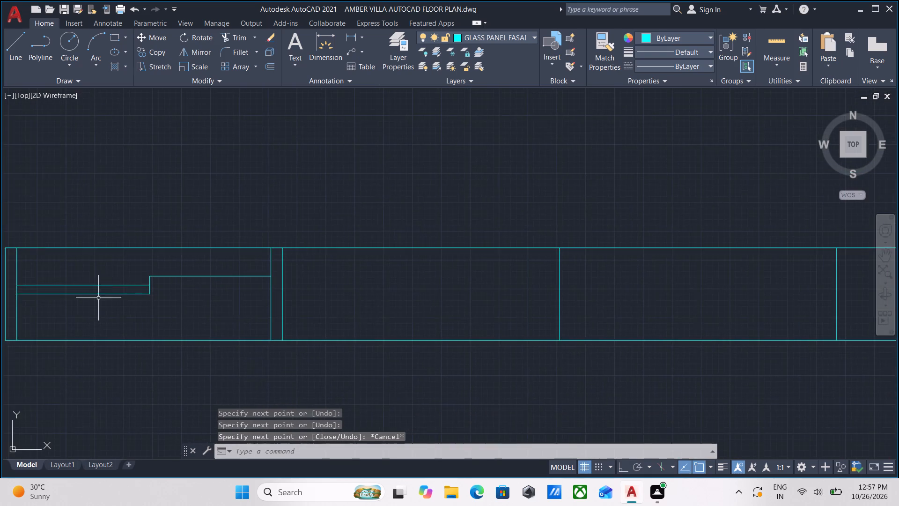
middle_drag(96, 298, 207, 313)
scroll(231, 304, up, 2)
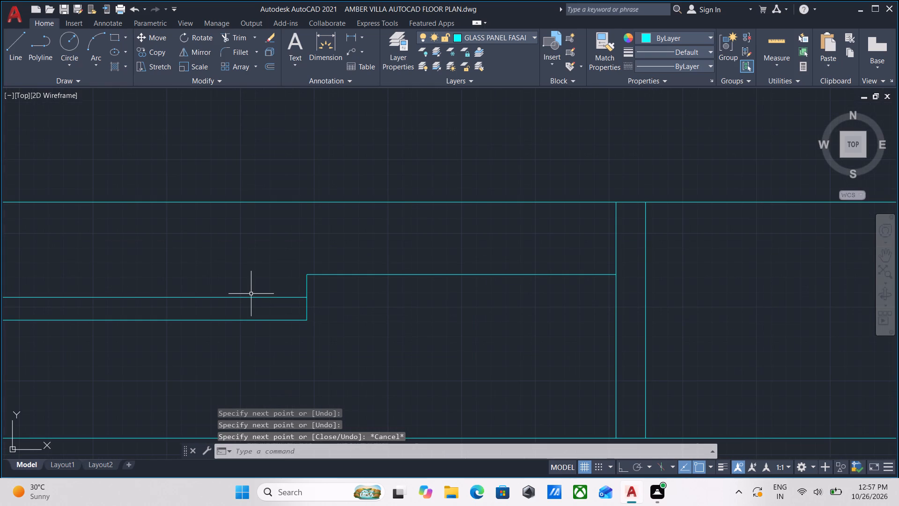
key(l)
key(Return)
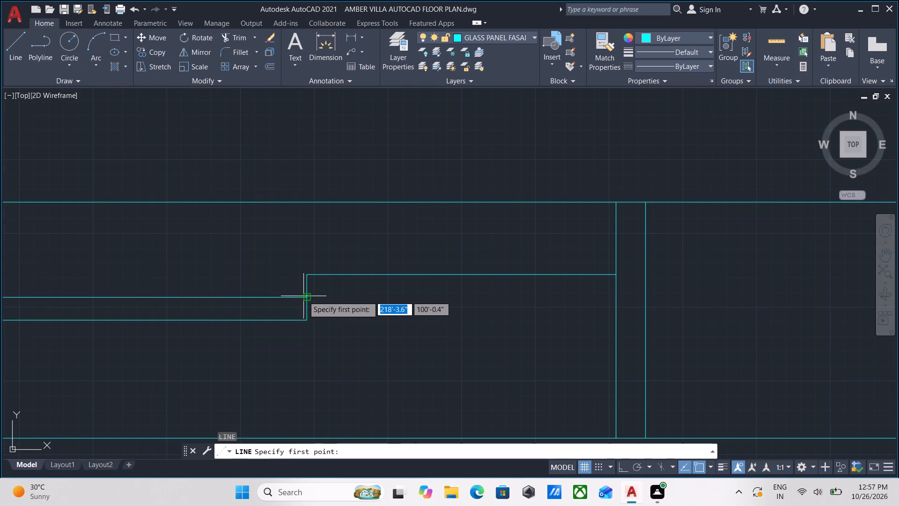
click(306, 299)
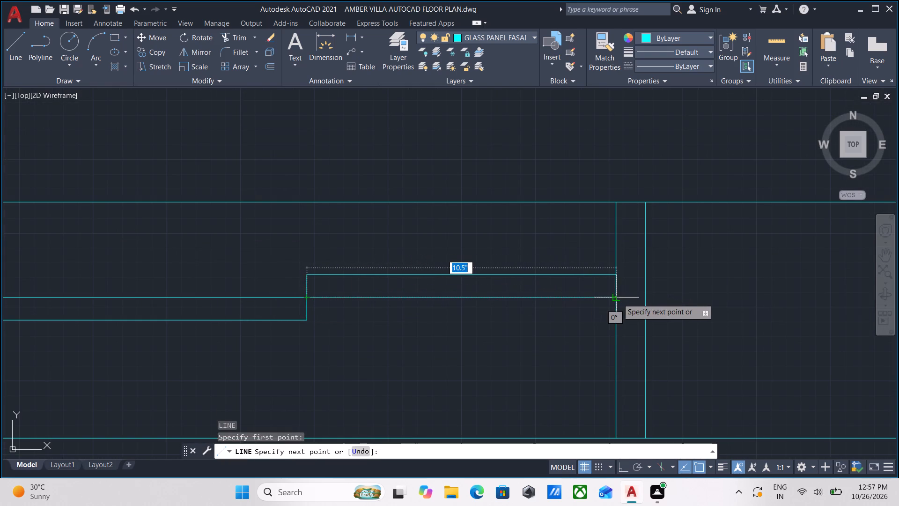
click(619, 298)
key(Escape)
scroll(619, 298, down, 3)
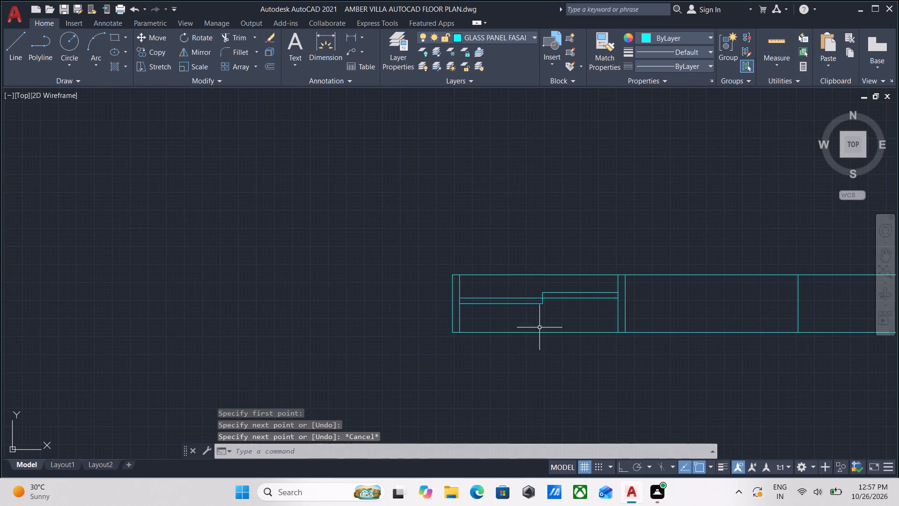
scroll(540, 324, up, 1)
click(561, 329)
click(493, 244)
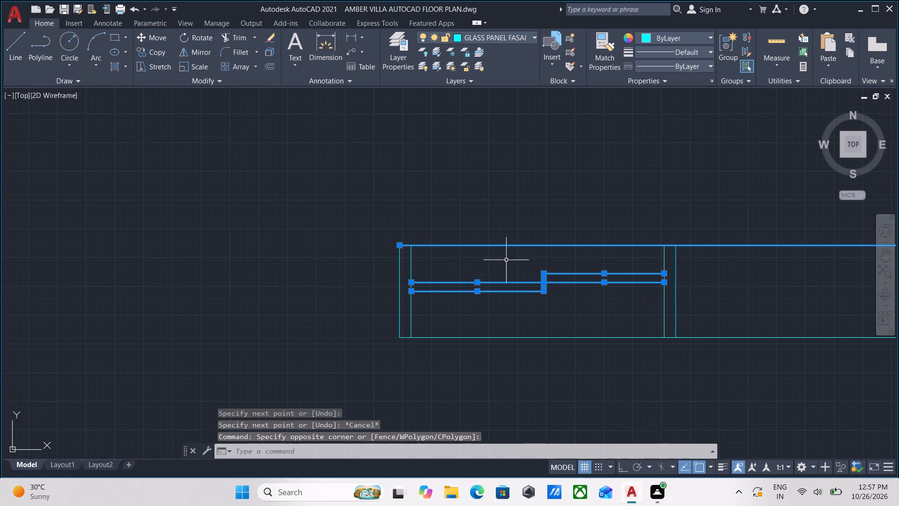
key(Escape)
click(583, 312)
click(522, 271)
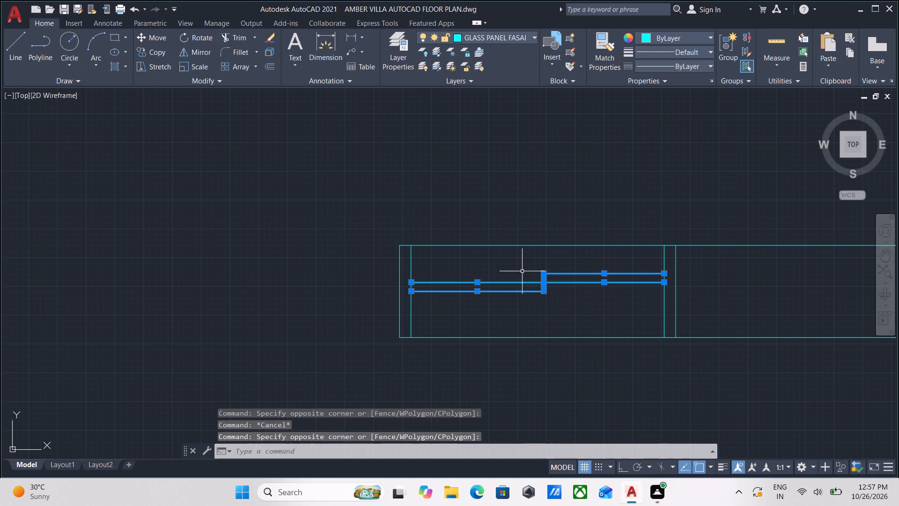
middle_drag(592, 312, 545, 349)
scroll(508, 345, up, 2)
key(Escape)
Extend the first strip's bottom edge 1" right with a new line, continuing straight up to the second strip's top edge with Ortho on.
scroll(481, 313, up, 2)
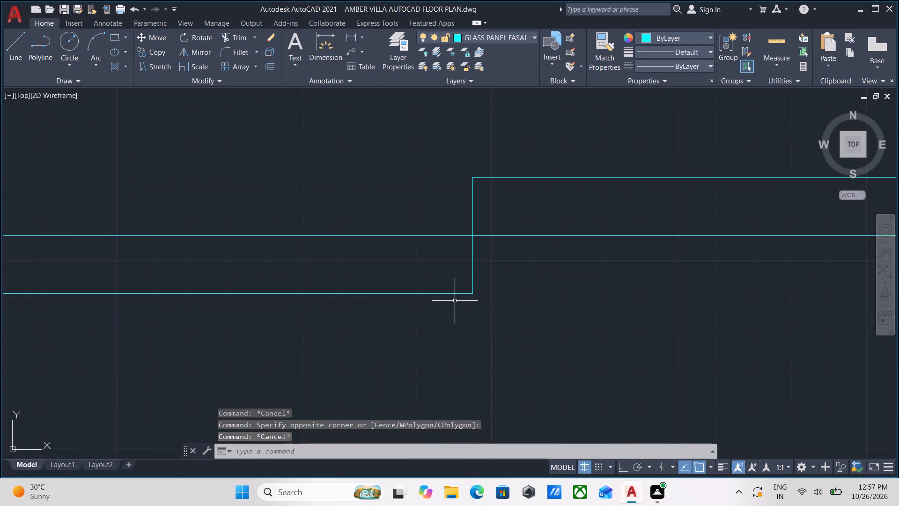
key(l)
key(Return)
click(472, 294)
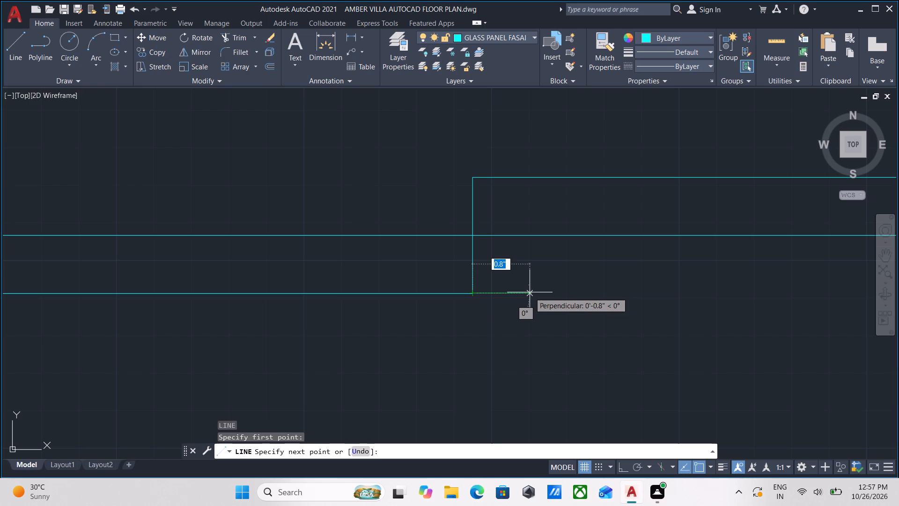
key(1)
key(Return)
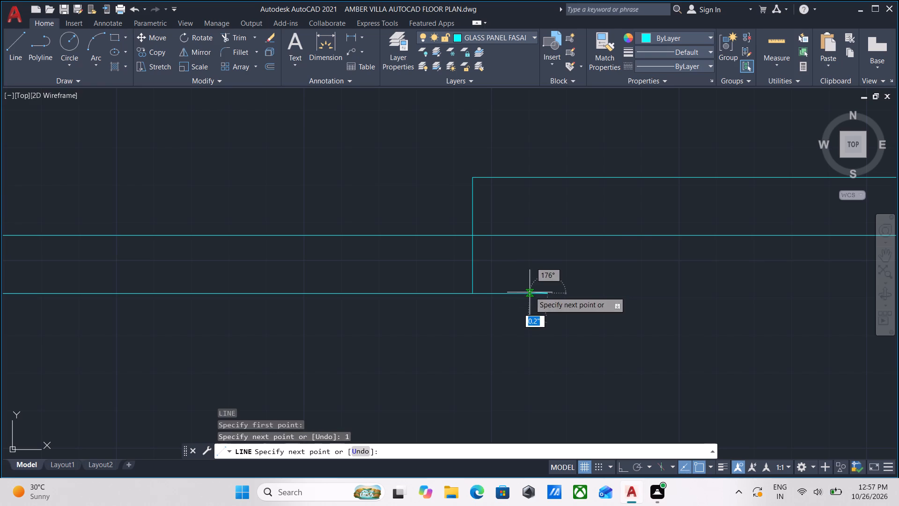
key(F8)
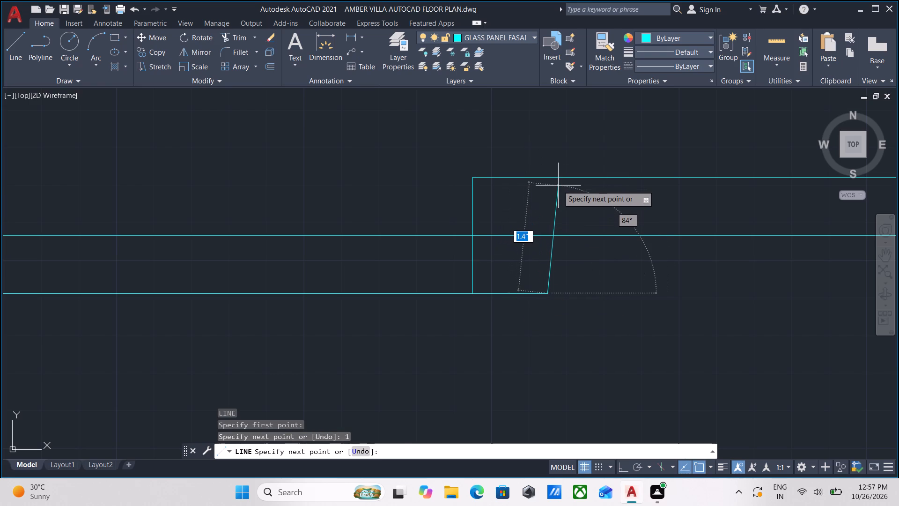
click(547, 178)
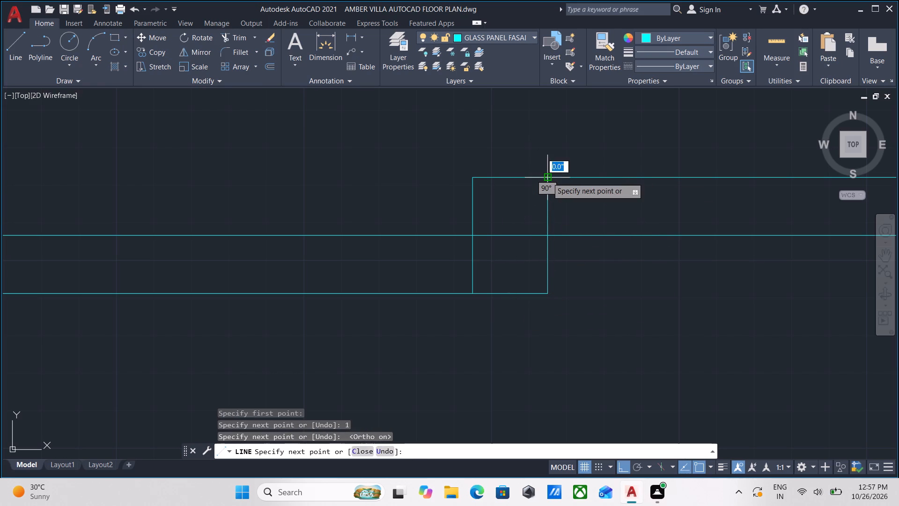
key(Escape)
Group all the lines of the two overlapping glass strips in the first bay into one object.
scroll(547, 178, down, 5)
scroll(564, 203, up, 1)
click(572, 206)
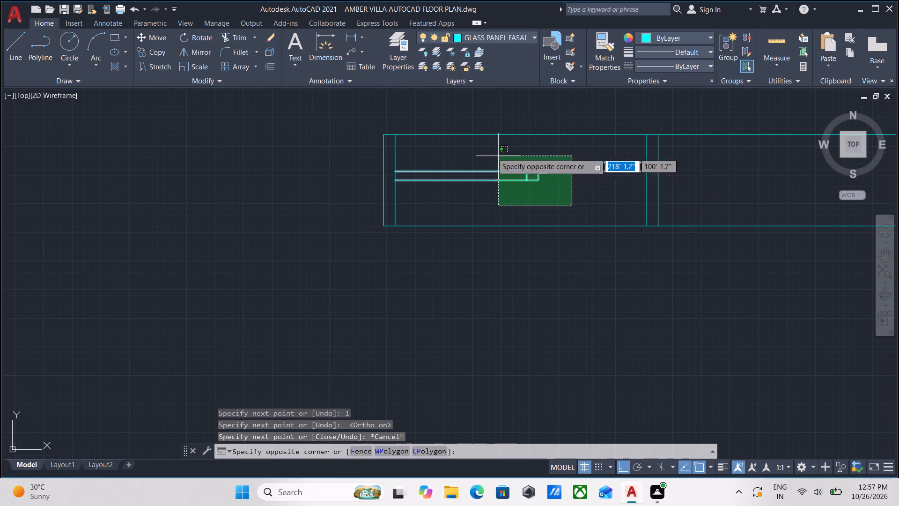
click(480, 149)
scroll(483, 173, up, 2)
middle_drag(484, 176, 421, 285)
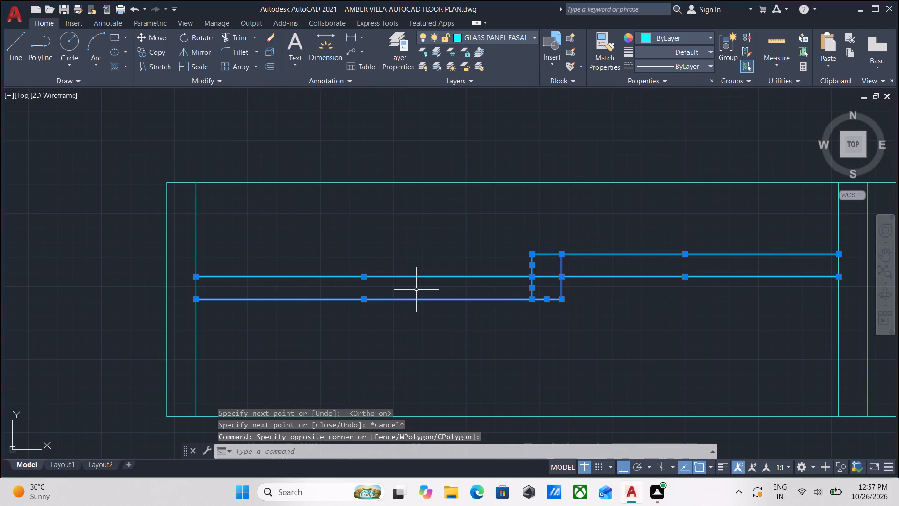
key(g)
key(Return)
Copy the glass strip group 1'-11" right into the second bay, from the end frame's inner line to the first divider's right line.
drag(466, 349, 454, 340)
click(339, 261)
scroll(397, 273, down, 2)
middle_drag(397, 273, 260, 285)
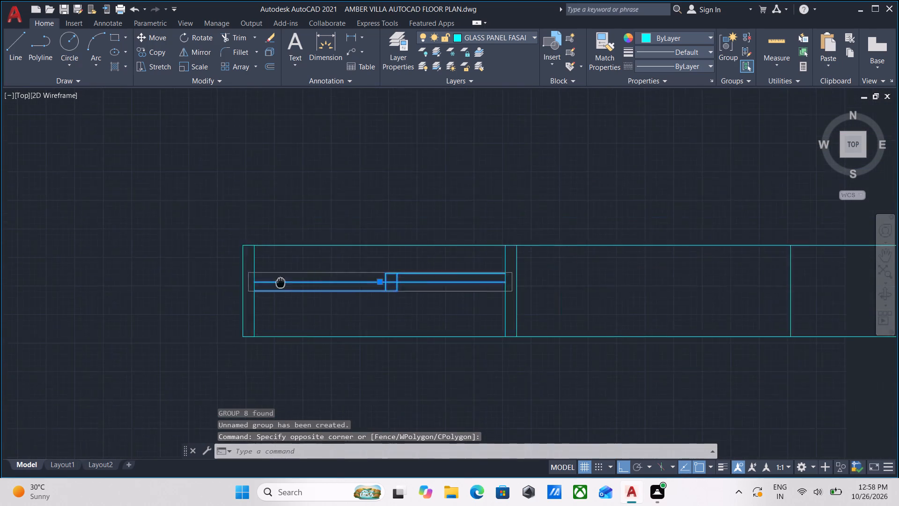
middle_drag(260, 285, 250, 288)
scroll(330, 299, up, 2)
middle_drag(295, 295, 498, 303)
scroll(270, 302, down, 2)
middle_drag(270, 302, 276, 304)
scroll(276, 304, up, 1)
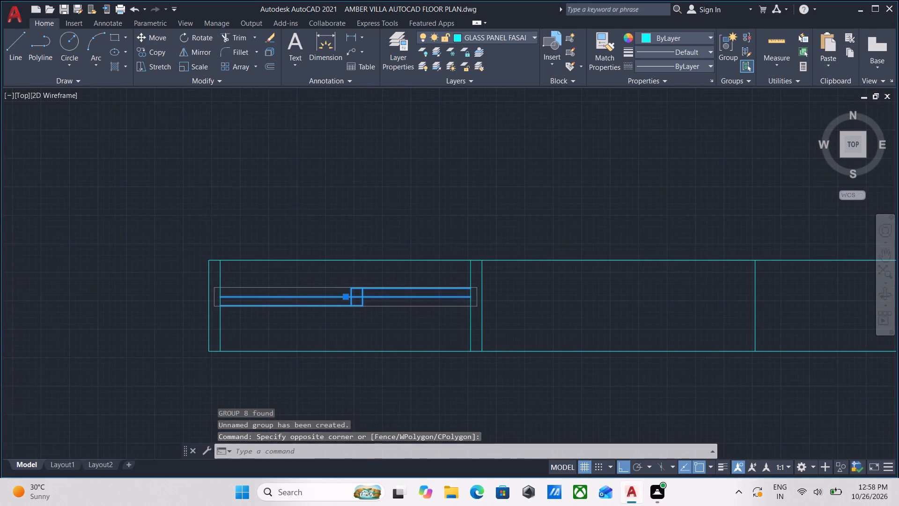
text(CO)
key(Return)
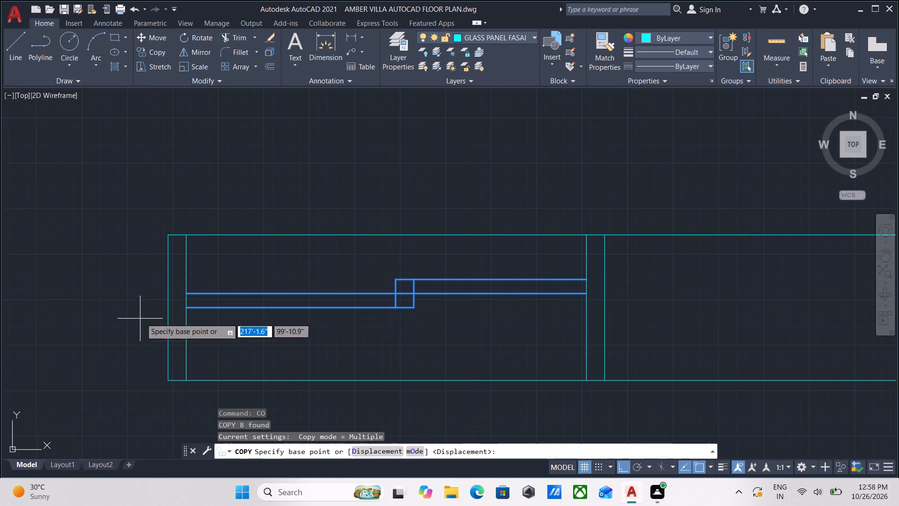
scroll(155, 316, up, 2)
click(216, 293)
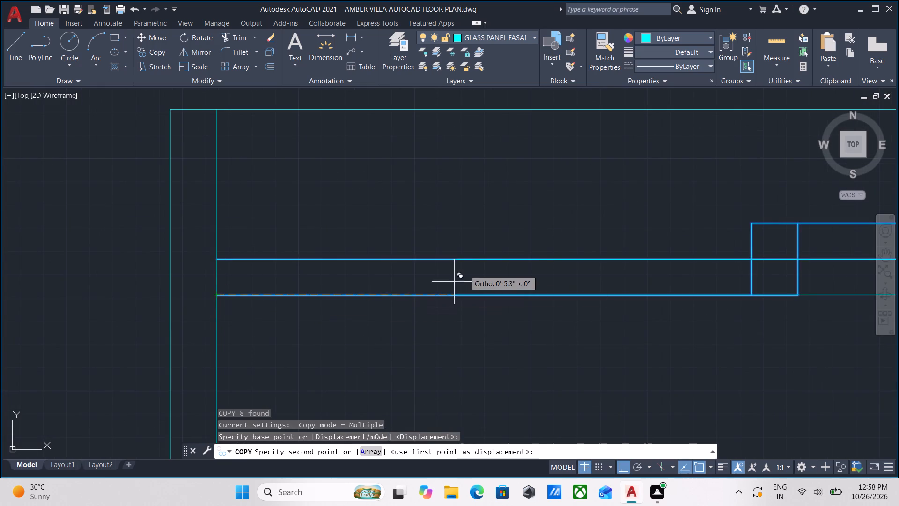
middle_drag(465, 270, 35, 256)
scroll(317, 268, down, 1)
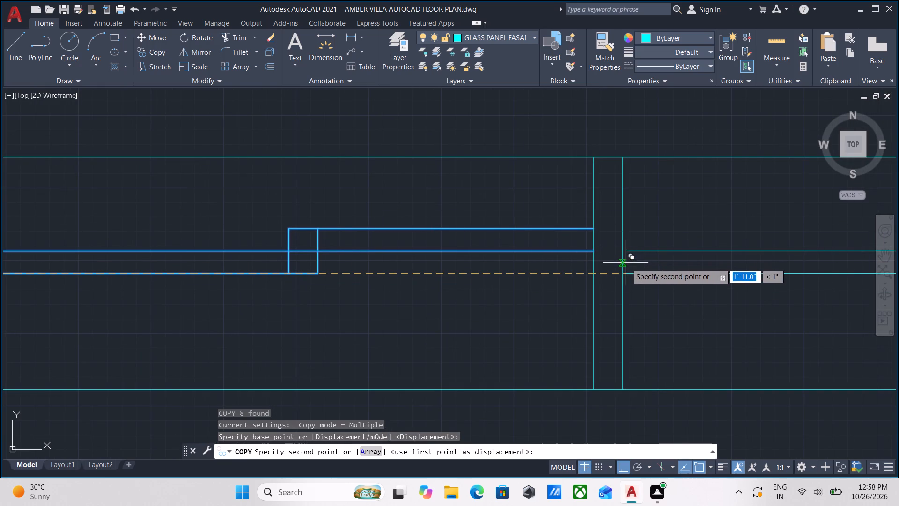
scroll(622, 273, down, 2)
middle_drag(622, 273, 474, 275)
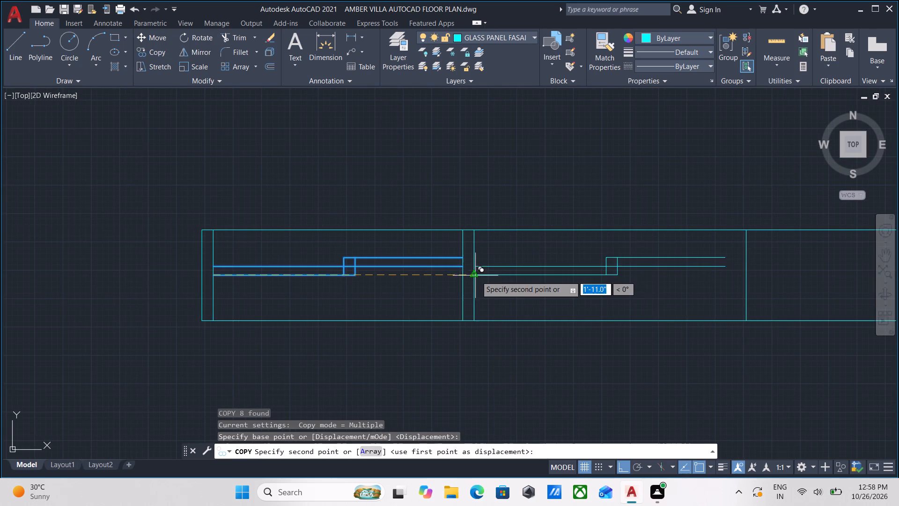
click(474, 275)
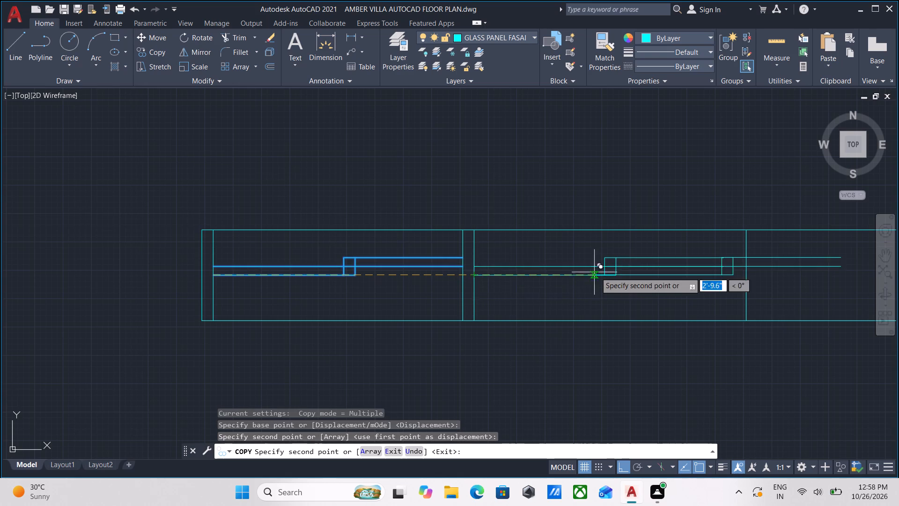
middle_drag(609, 271, 238, 290)
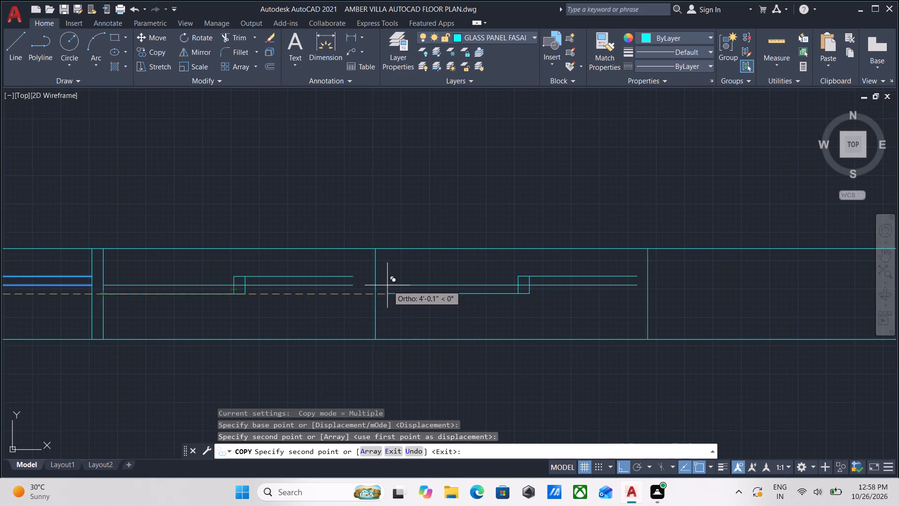
key(Escape)
Offset the line between the second and third bays 1" into the second bay.
scroll(128, 286, up, 2)
scroll(128, 286, down, 1)
middle_drag(128, 286, 283, 275)
middle_drag(554, 304, 308, 304)
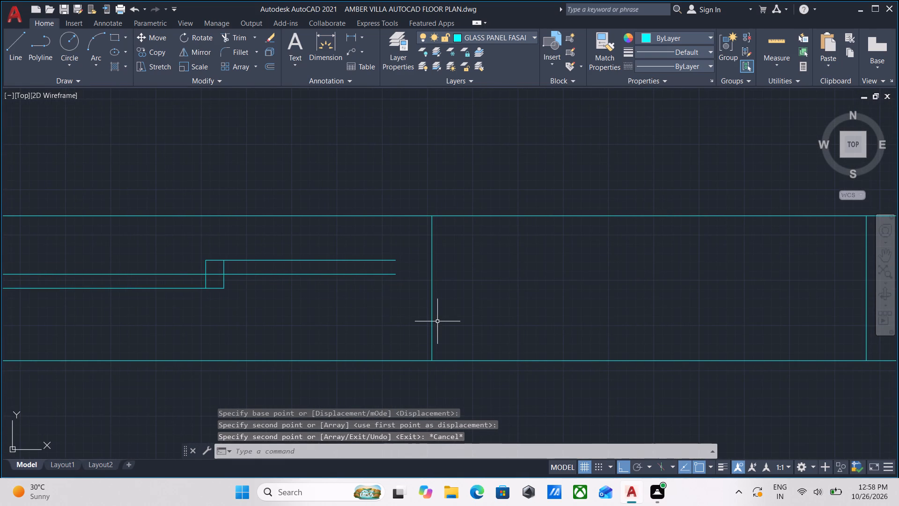
click(437, 321)
click(385, 315)
key(o)
key(Return)
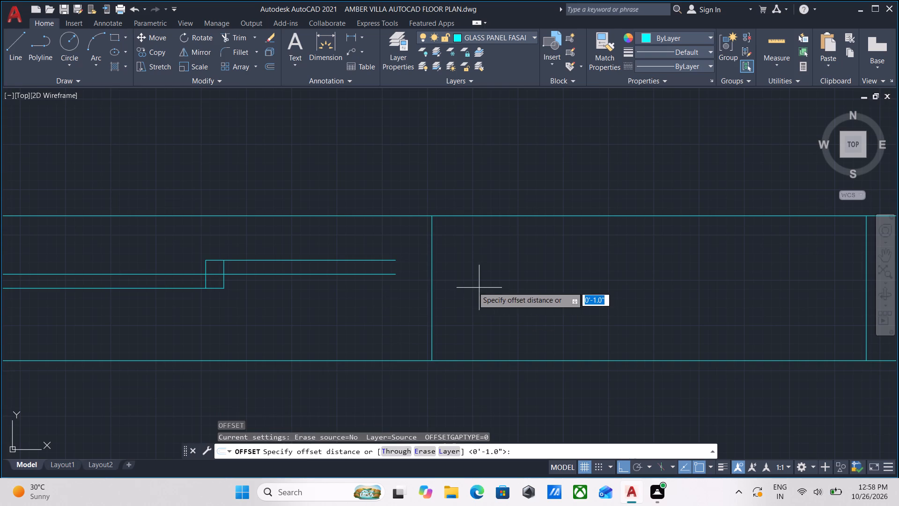
click(433, 291)
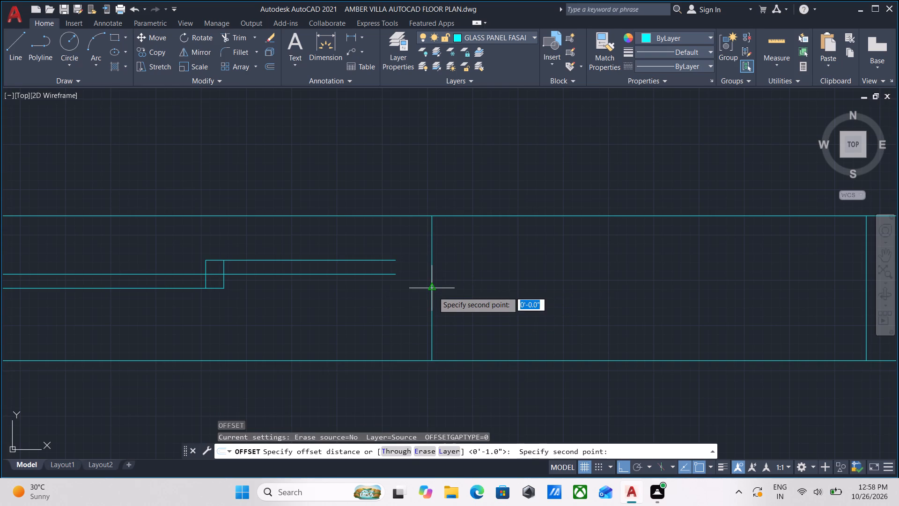
click(402, 298)
key(1)
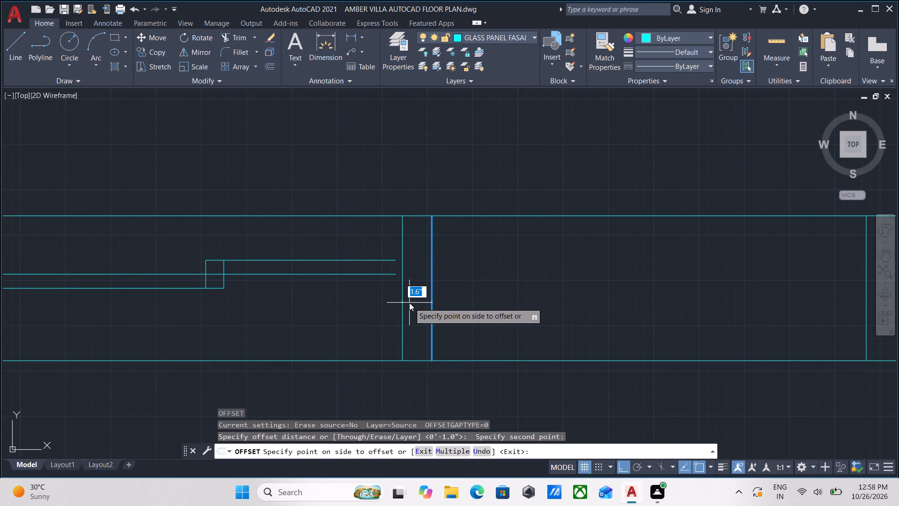
key(shift+quotedbl)
key(Return)
key(Escape)
Offset the first divider's right line 1" into the second bay.
scroll(233, 347, down, 1)
middle_drag(233, 347, 491, 290)
scroll(315, 268, up, 2)
click(432, 290)
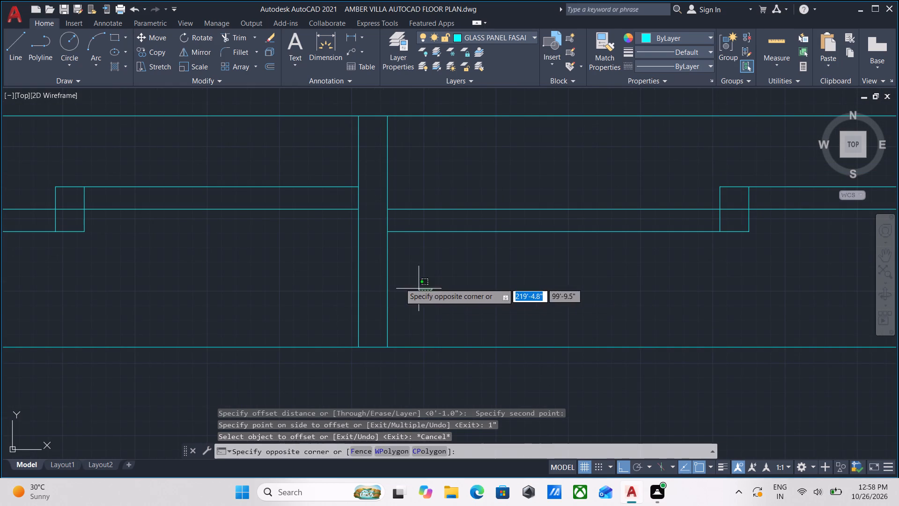
click(384, 266)
key(o)
key(Return)
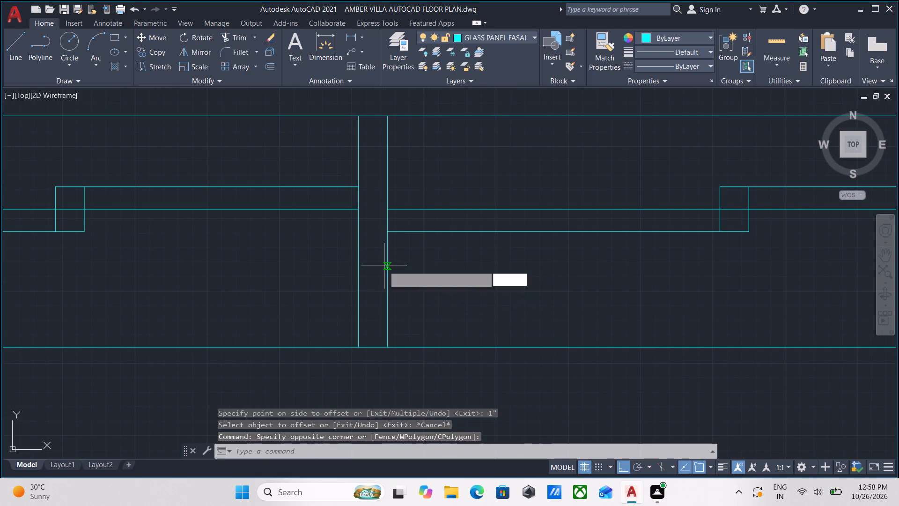
click(390, 268)
click(436, 268)
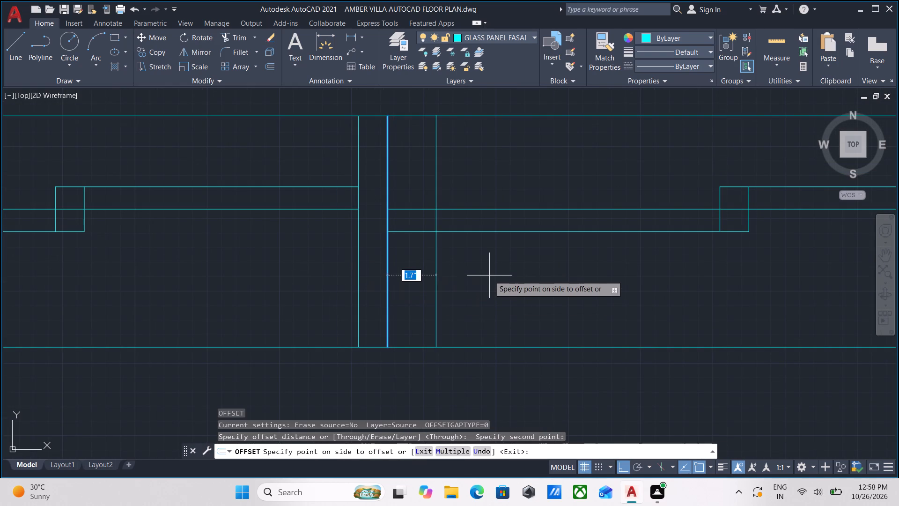
key(1)
key(shift+quotedbl)
key(Return)
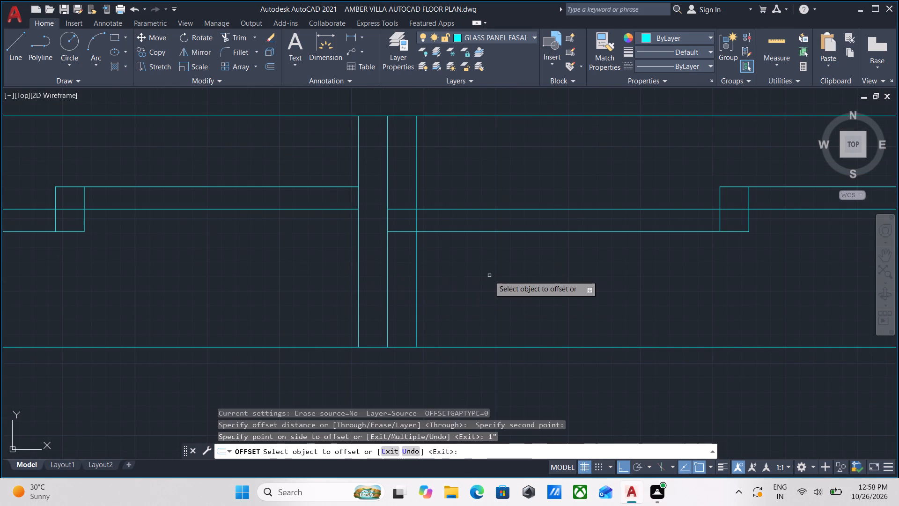
key(Escape)
Move the second bay's glass strip group right so its end meets the second divider's inner line.
scroll(489, 275, down, 2)
click(555, 272)
click(520, 230)
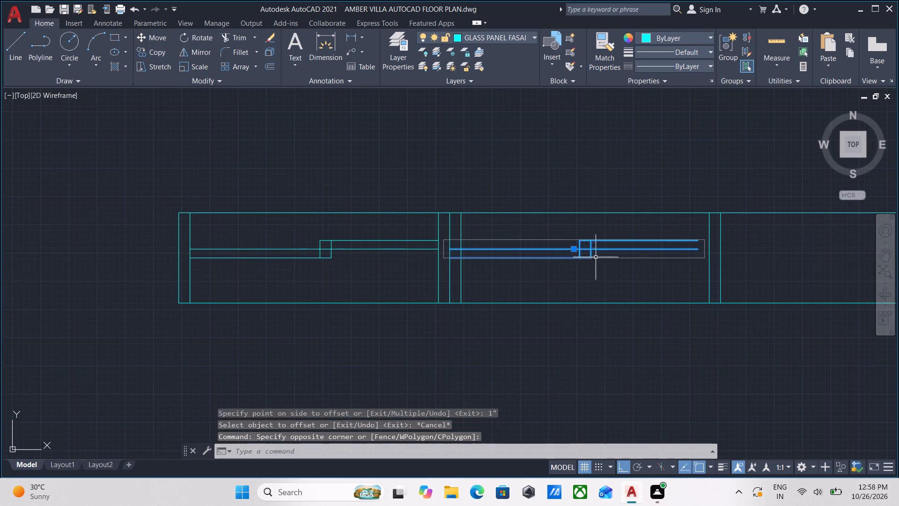
scroll(599, 260, up, 2)
middle_drag(595, 260, 440, 290)
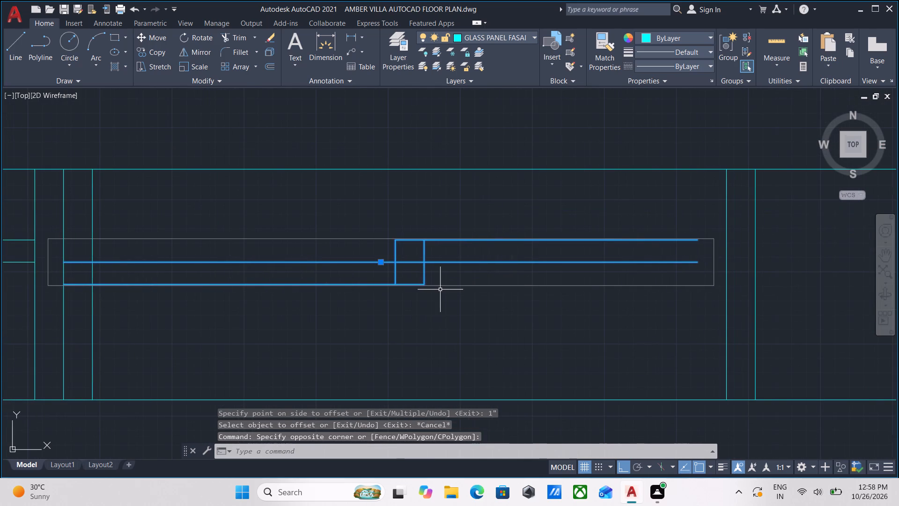
key(m)
key(Return)
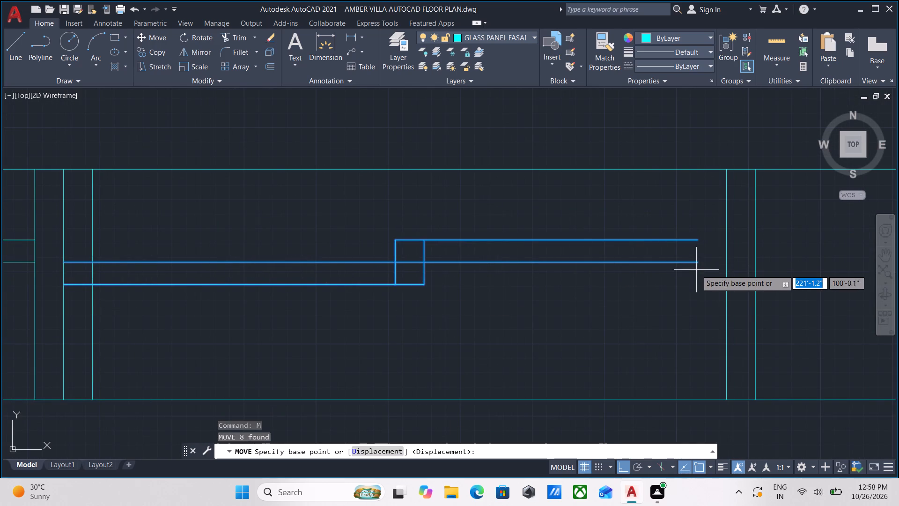
click(698, 264)
click(730, 262)
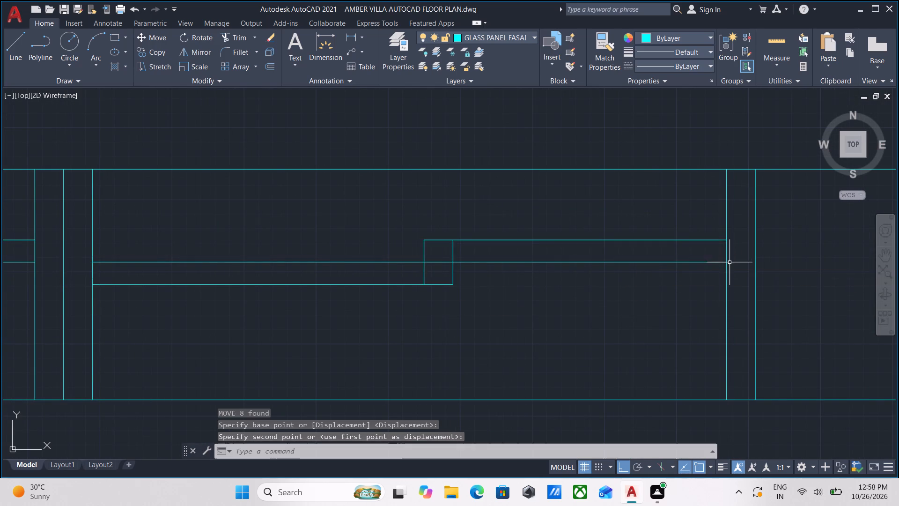
Offset the second divider's right line 1" into the third bay.
scroll(567, 281, down, 2)
middle_click(567, 281)
scroll(567, 281, down, 1)
middle_drag(606, 287, 529, 287)
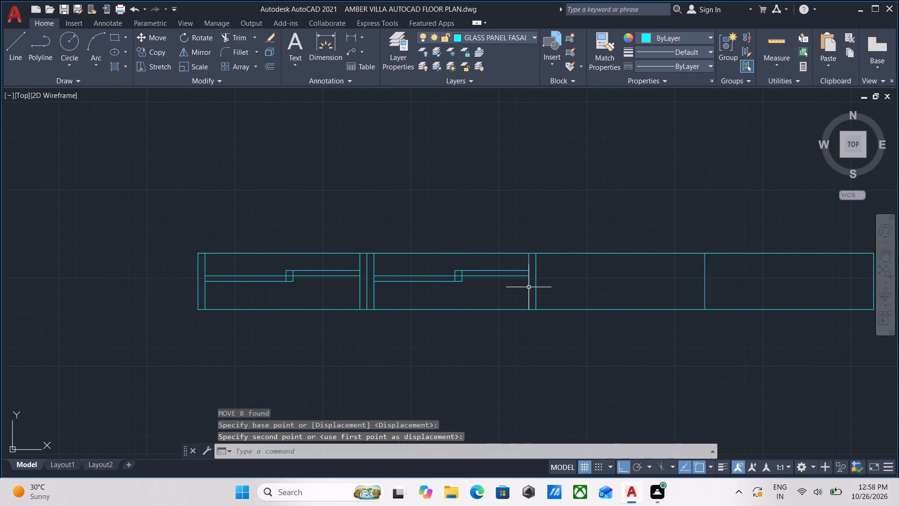
scroll(567, 291, up, 1)
scroll(529, 277, up, 2)
click(527, 303)
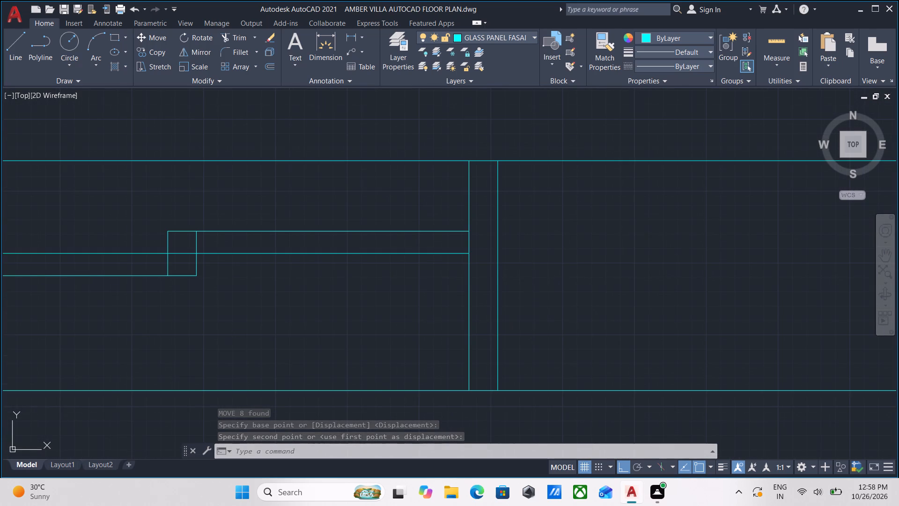
click(491, 273)
middle_drag(511, 275, 496, 295)
scroll(511, 275, down, 1)
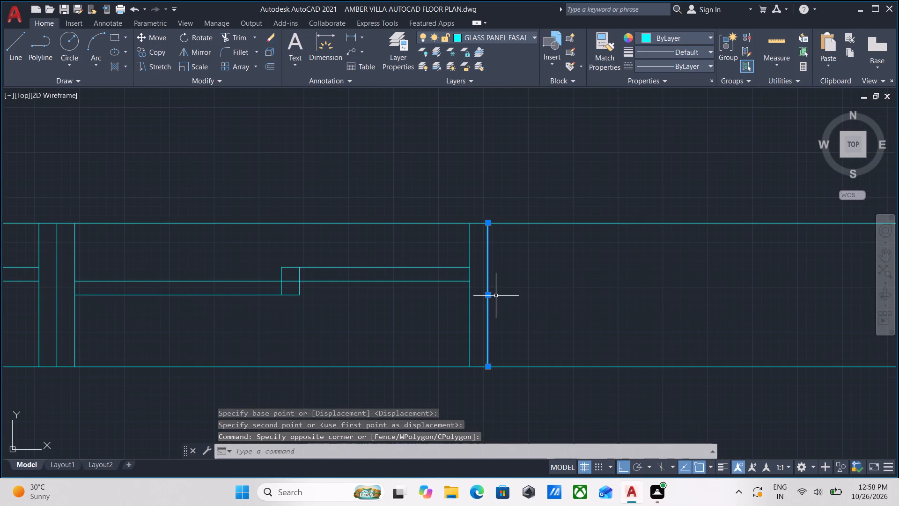
key(o)
key(Return)
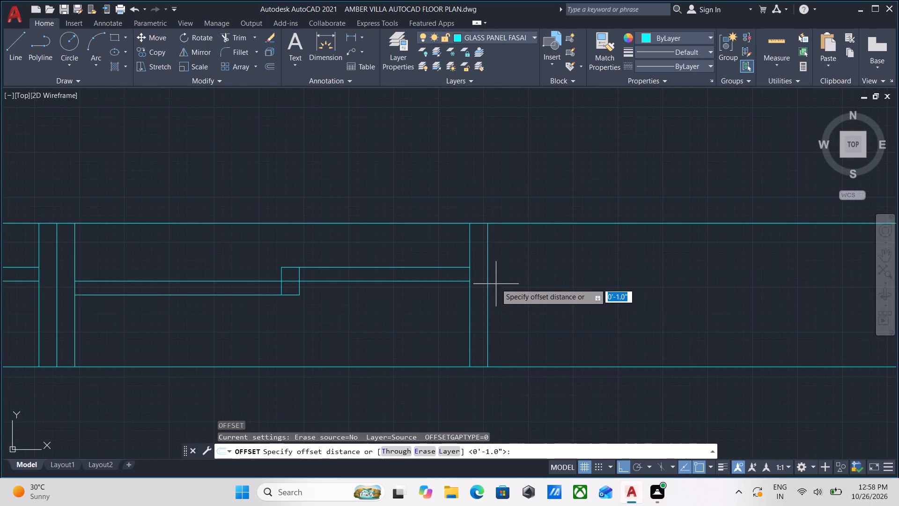
click(488, 292)
click(532, 292)
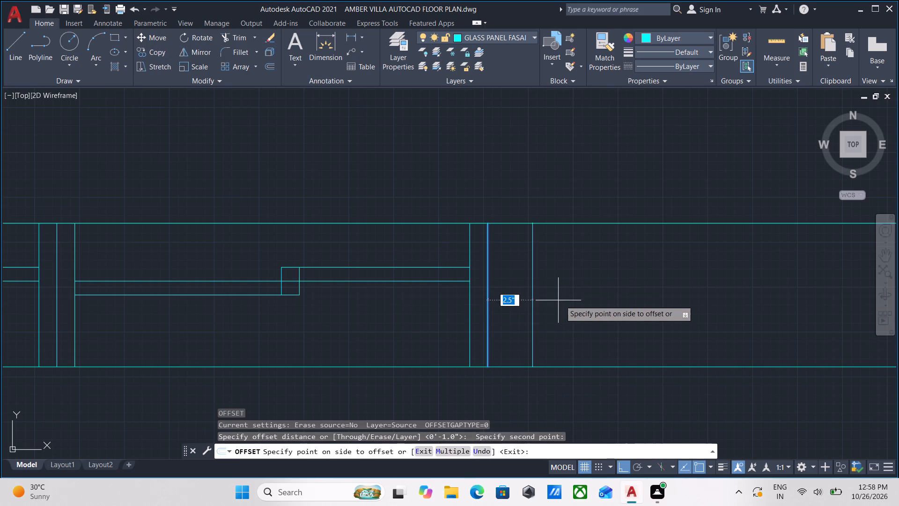
key(1)
key(shift+quotedbl)
key(Return)
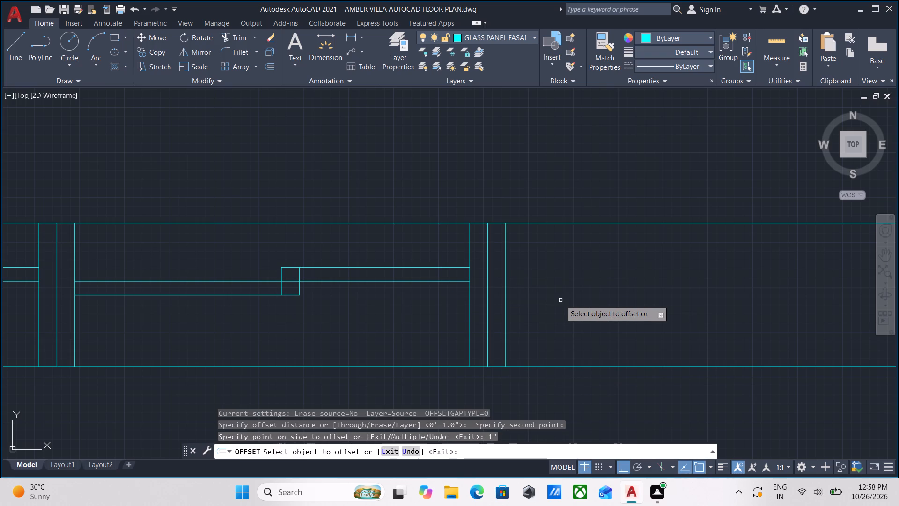
Offset the line between the third and fourth bays 1" to each side, forming the third divider.
scroll(560, 300, down, 1)
middle_drag(560, 300, 394, 321)
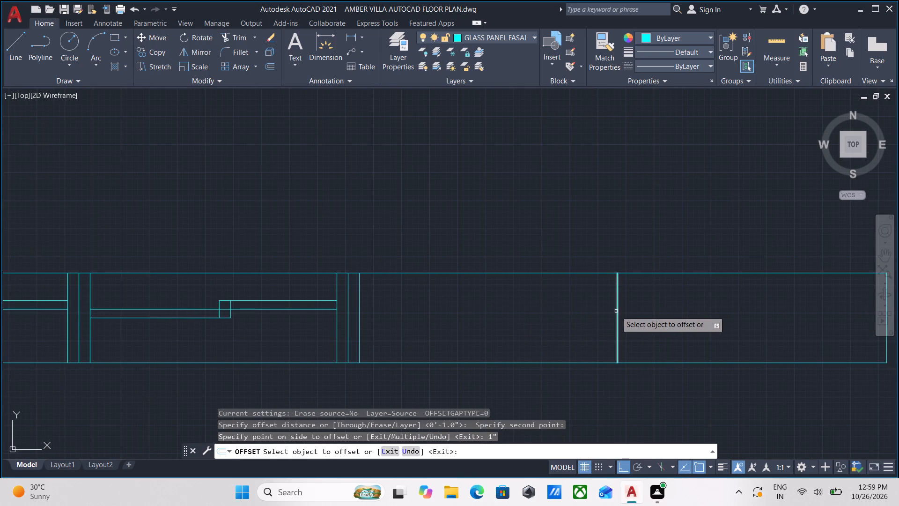
click(616, 311)
key(1)
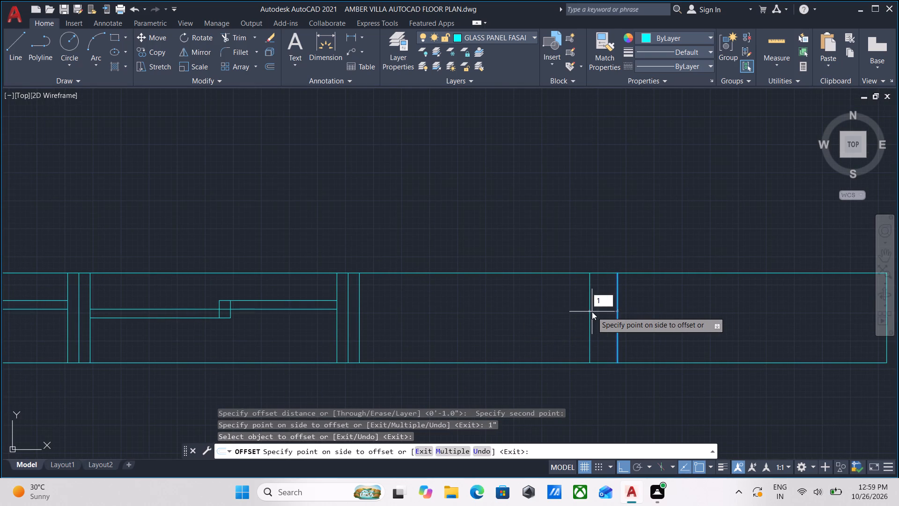
key(shift+quotedbl)
key(Return)
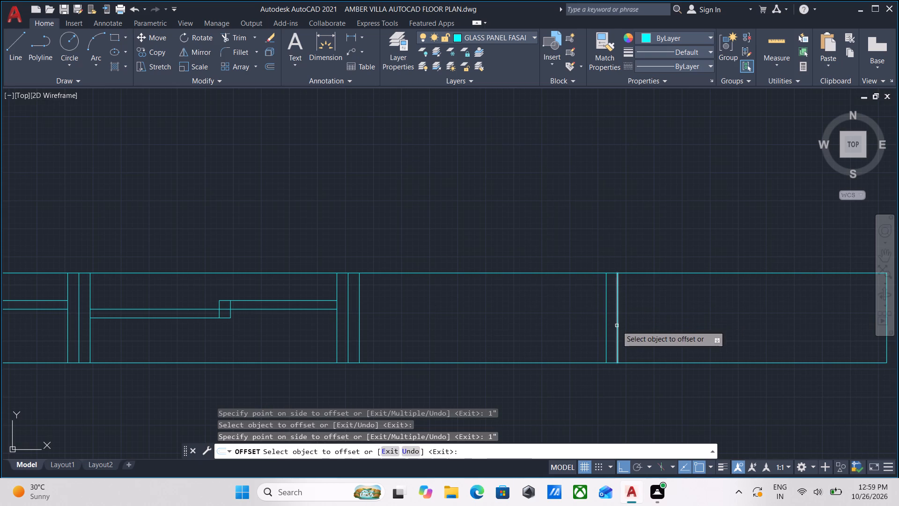
click(617, 326)
key(1)
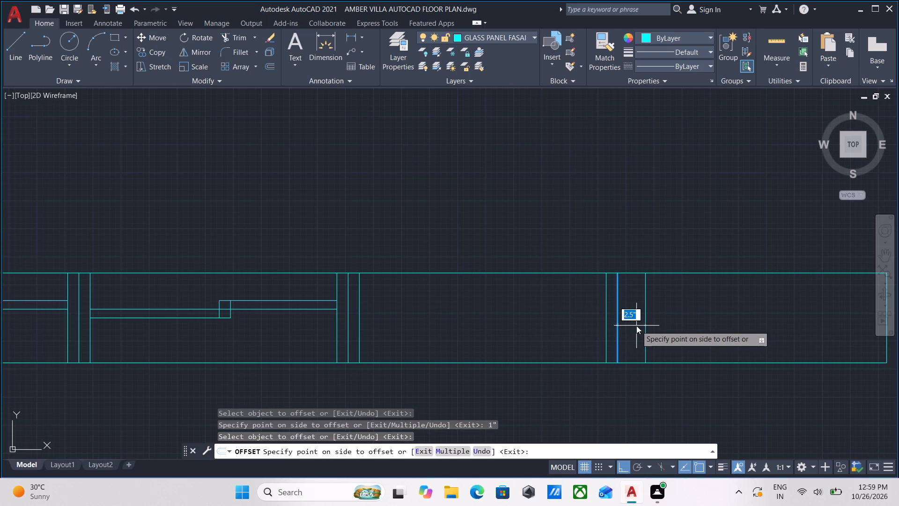
key(shift+quotedbl)
key(Return)
Offset the glass panel's right end line 1" inward into the fourth bay.
scroll(698, 321, down, 1)
middle_drag(669, 305, 579, 295)
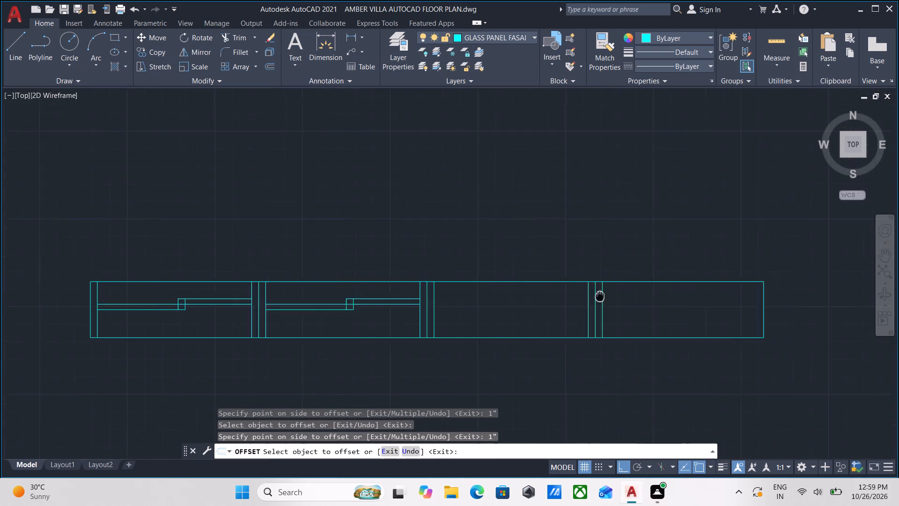
middle_drag(579, 295, 495, 299)
scroll(651, 306, up, 1)
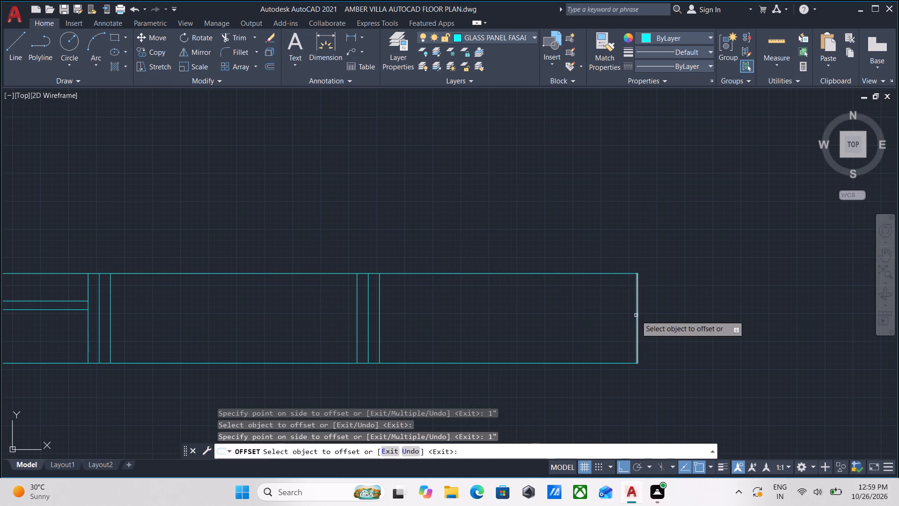
click(636, 315)
key(1)
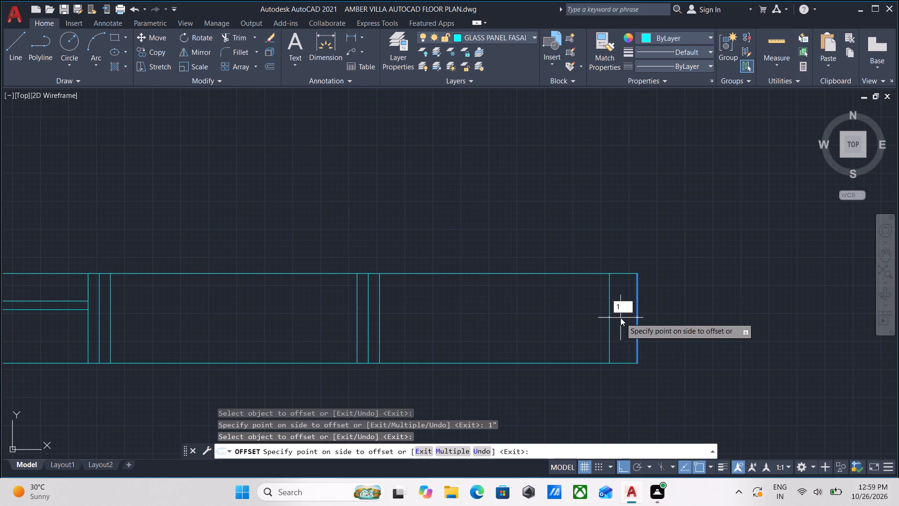
key(shift+quotedbl)
key(shift+Return)
key(Escape)
scroll(66, 282, down, 2)
key(Escape)
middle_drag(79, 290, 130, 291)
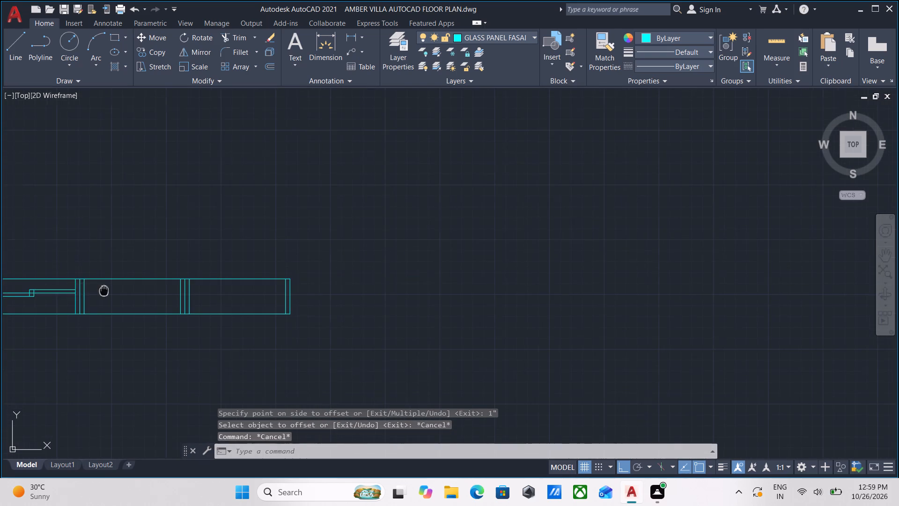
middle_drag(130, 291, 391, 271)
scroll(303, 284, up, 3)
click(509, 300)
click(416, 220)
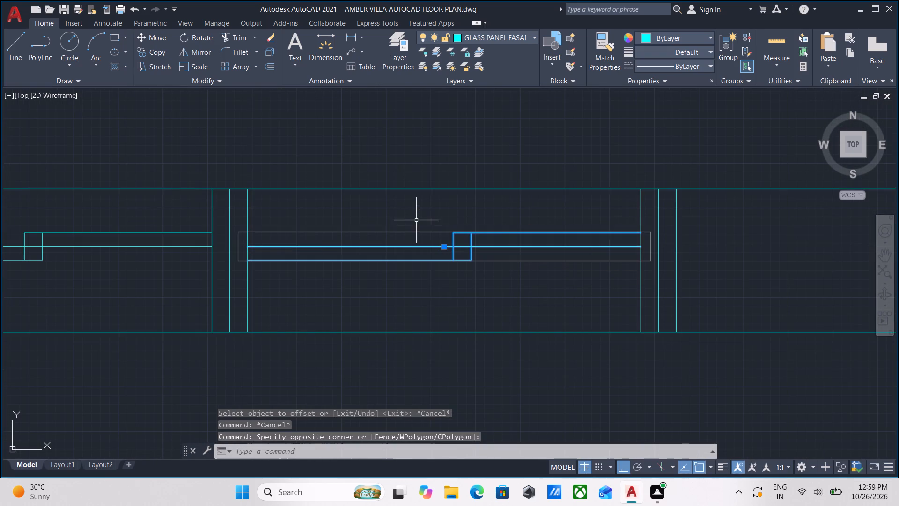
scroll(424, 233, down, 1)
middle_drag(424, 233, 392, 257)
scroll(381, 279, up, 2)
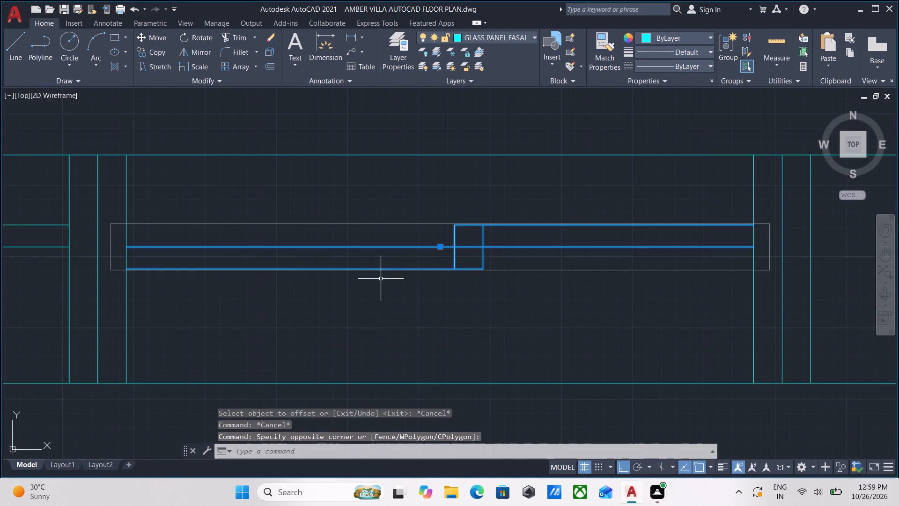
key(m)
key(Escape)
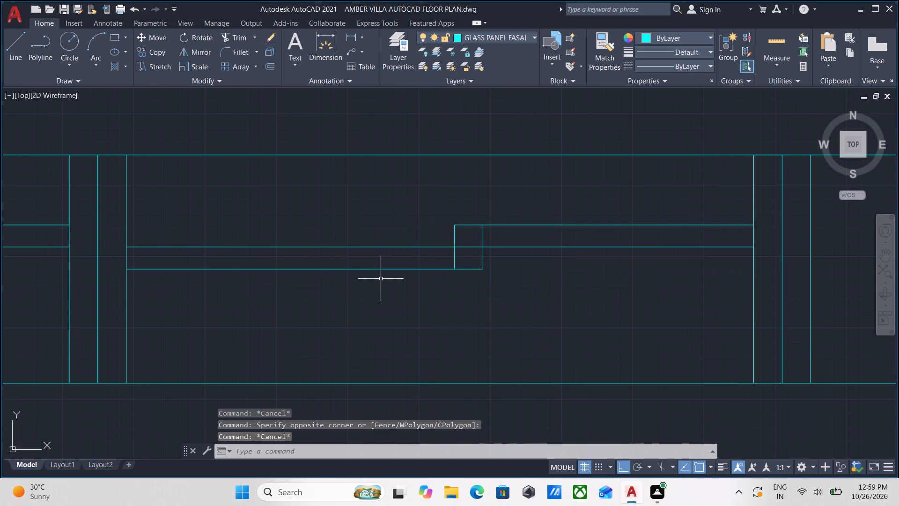
Copy the second bay's glass strip group into the third bay, starting at the second divider's right line.
drag(448, 308, 443, 302)
click(339, 203)
text(CO)
key(Return)
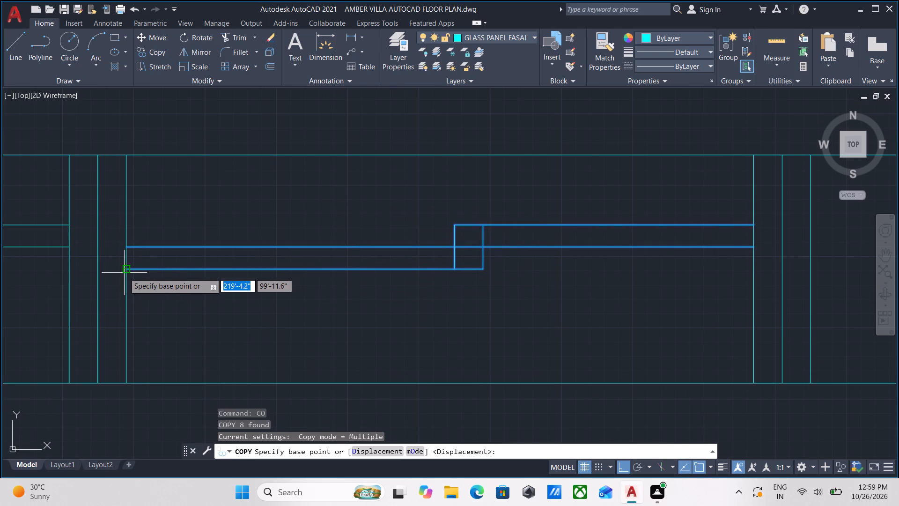
click(123, 272)
middle_drag(616, 264, 458, 265)
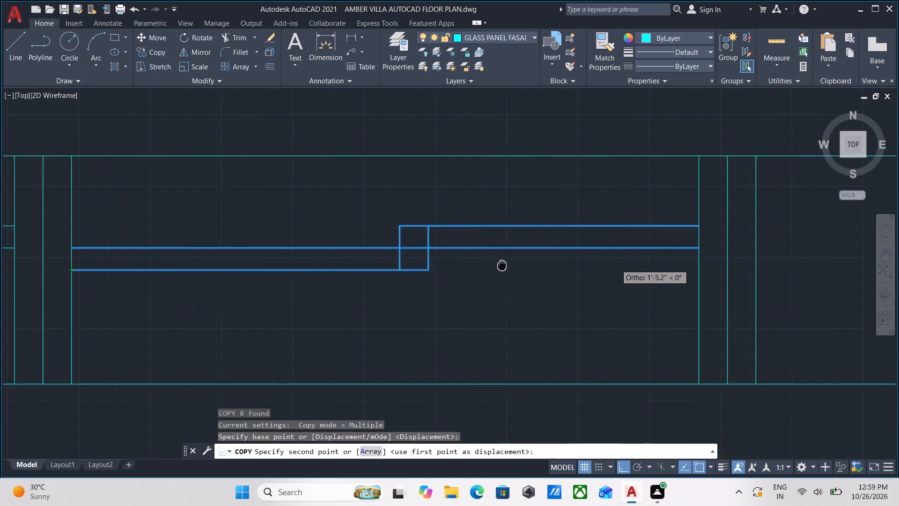
middle_drag(458, 265, 307, 265)
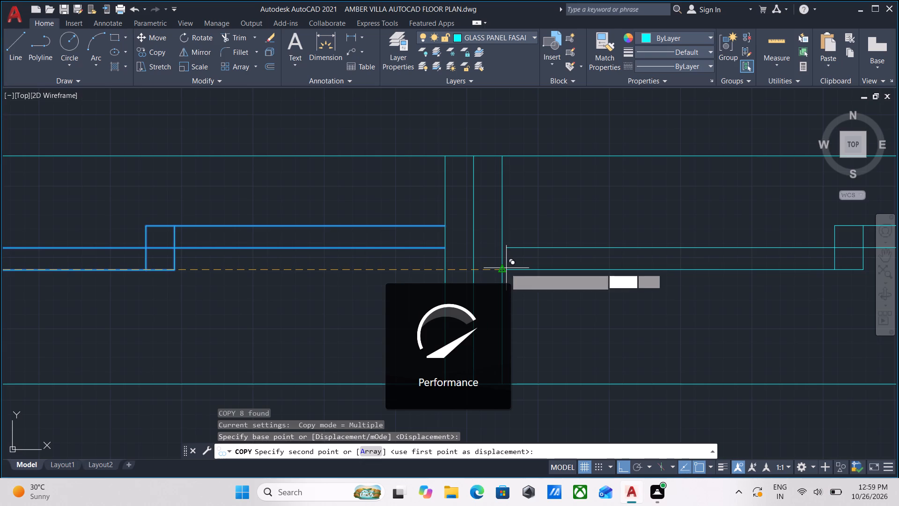
click(505, 268)
scroll(548, 245, down, 2)
middle_drag(548, 245, 346, 284)
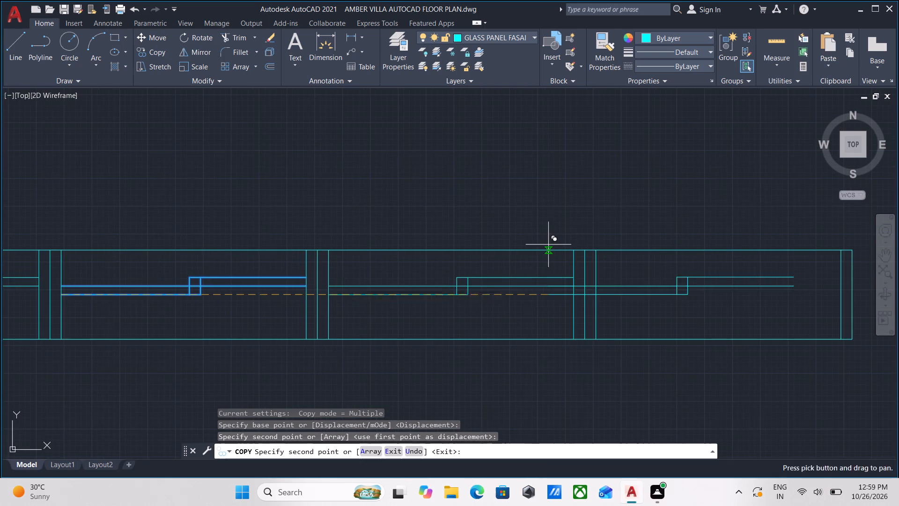
key(Escape)
Copy the third bay's glass strip group into the fourth bay, starting at the third divider's right line.
scroll(502, 272, down, 3)
scroll(607, 285, up, 2)
scroll(458, 282, up, 2)
click(517, 289)
click(415, 221)
middle_drag(462, 257, 495, 274)
text(CO)
key(Return)
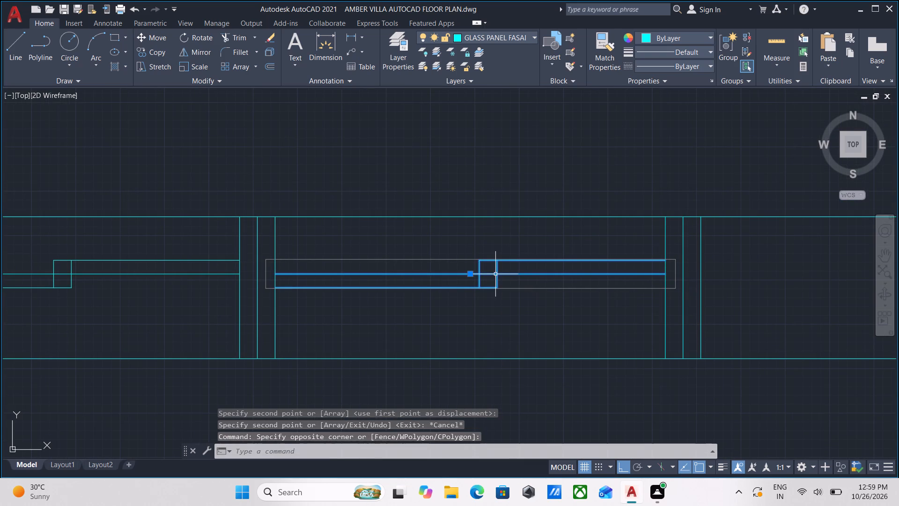
click(276, 285)
middle_drag(617, 282, 437, 290)
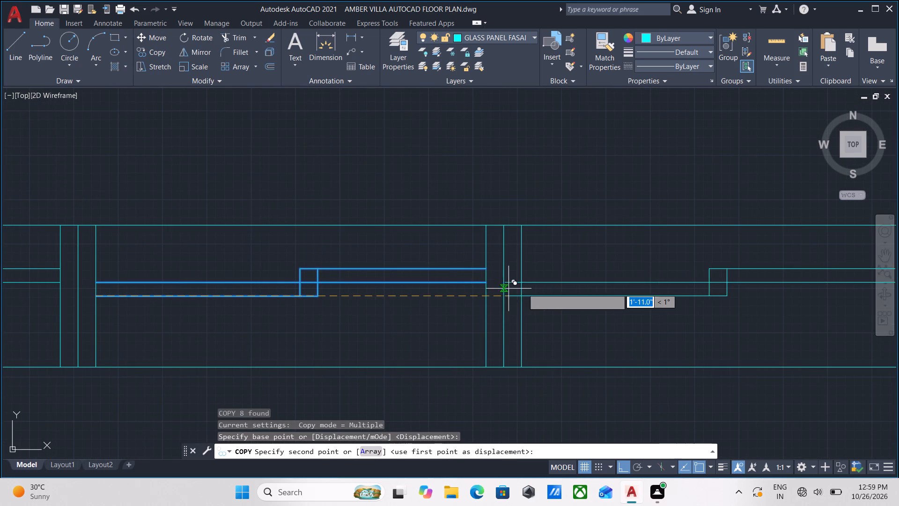
click(519, 297)
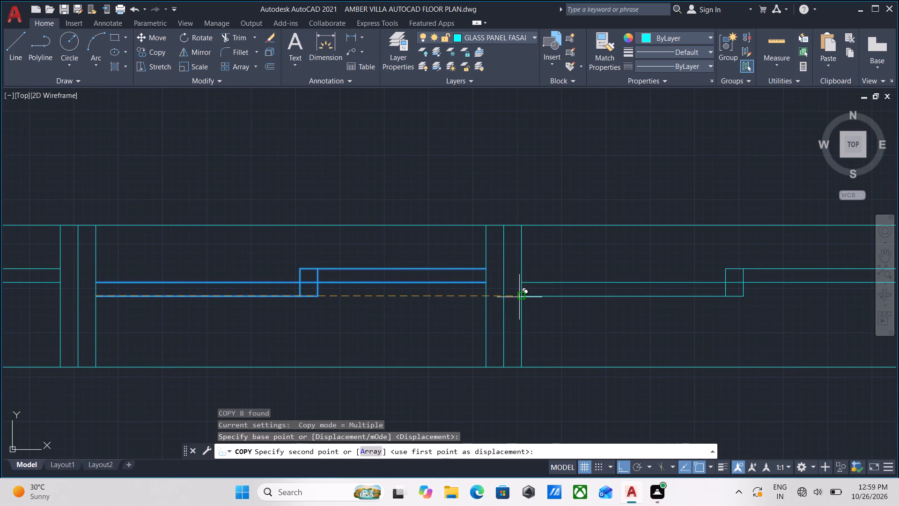
scroll(641, 277, down, 2)
middle_drag(641, 277, 445, 296)
key(Escape)
Save the villa floor plan drawing with the completed four-bay glass panel.
scroll(505, 283, down, 2)
middle_drag(505, 283, 534, 280)
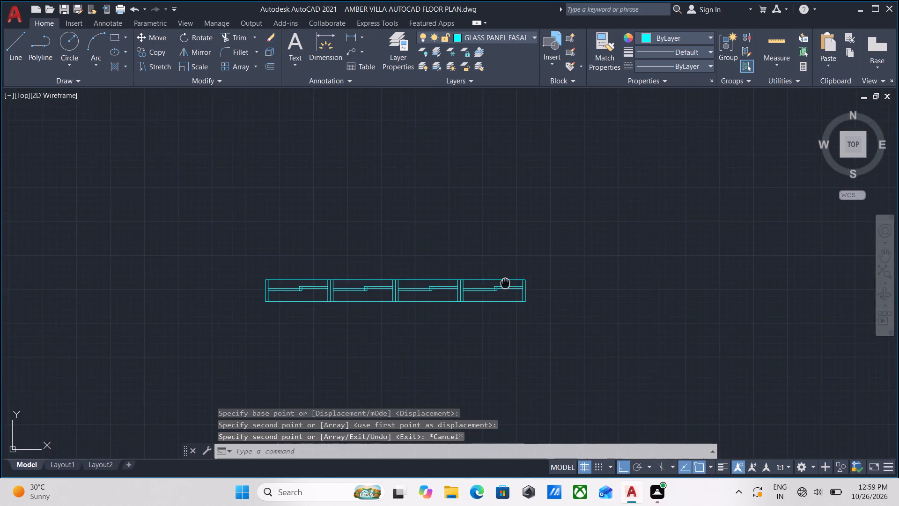
middle_drag(534, 280, 594, 266)
scroll(412, 307, up, 1)
middle_drag(412, 307, 538, 292)
scroll(430, 293, down, 2)
middle_drag(430, 293, 423, 302)
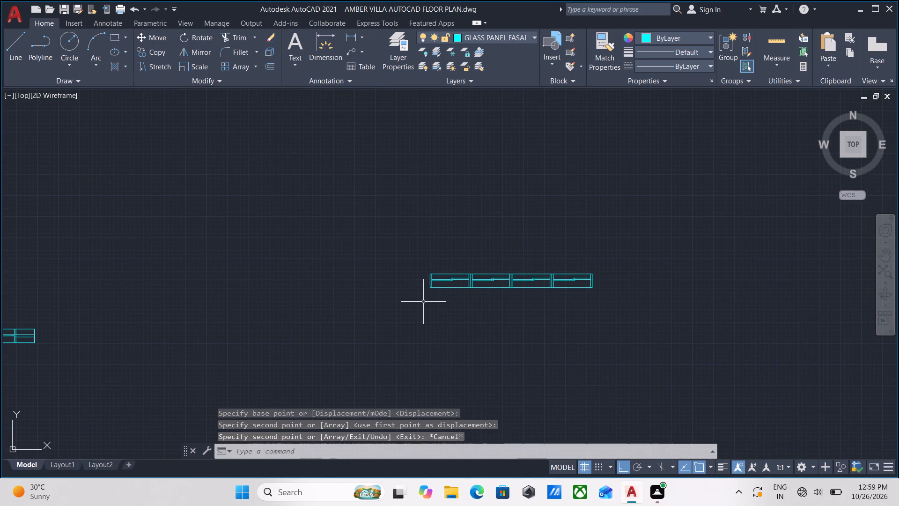
key(ctrl+s)
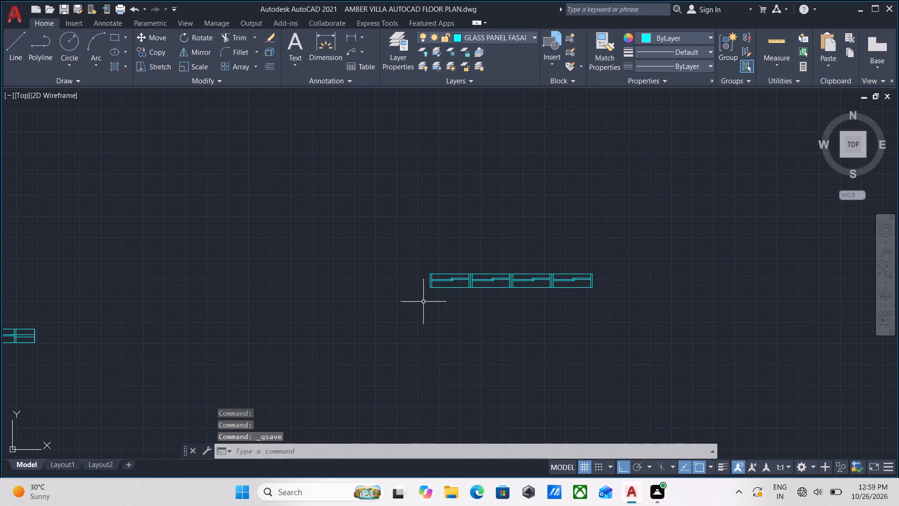
key(ctrl+s)
key(ctrl+s)
key(ctrl+s)
key(ctrl+s)
key(ctrl+s)
key(ctrl+s)
key(ctrl+s)
key(ctrl+s)
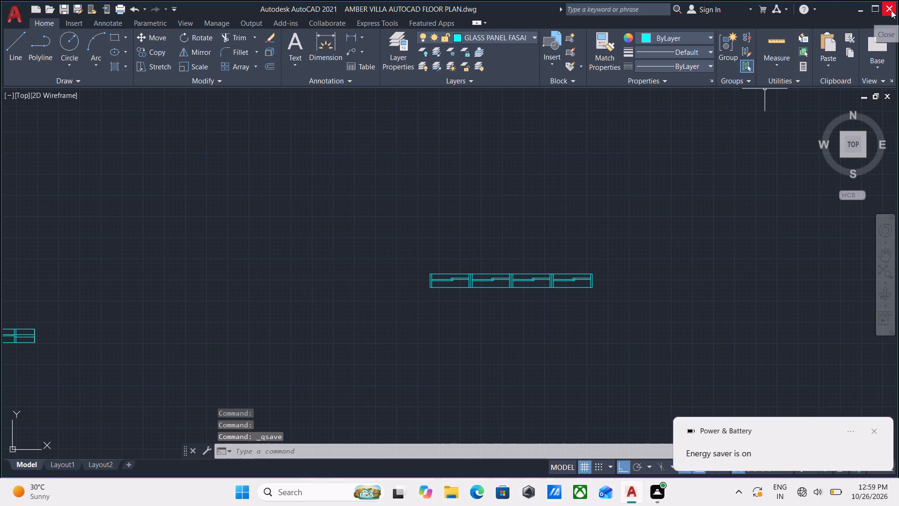
key(ctrl+s)
key(ctrl+s)
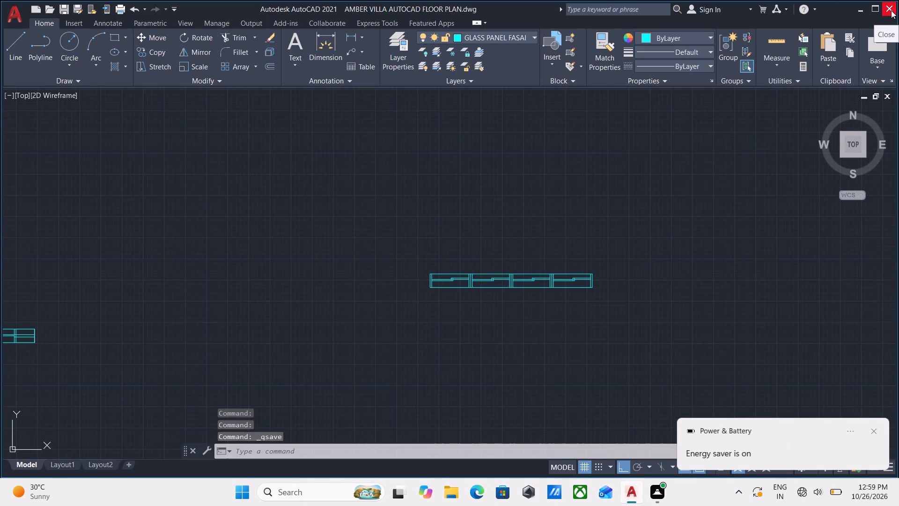
Close AutoCAD.
click(888, 12)
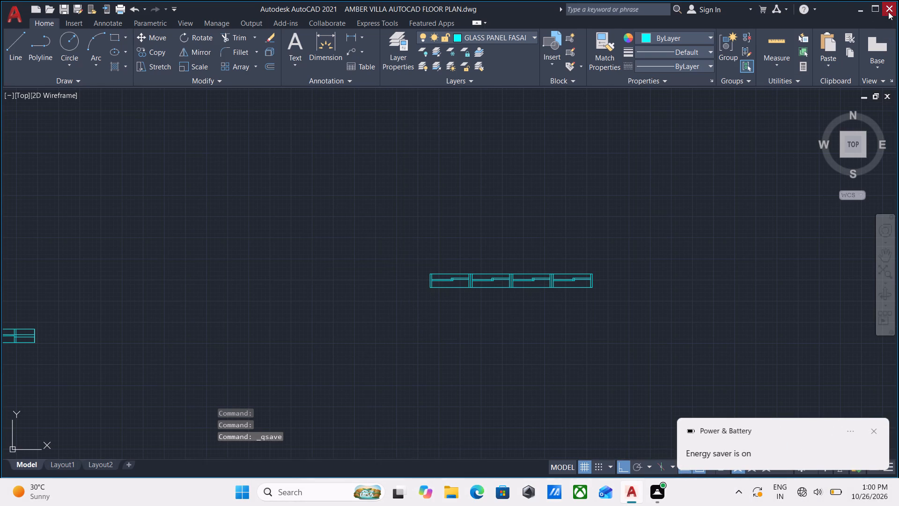
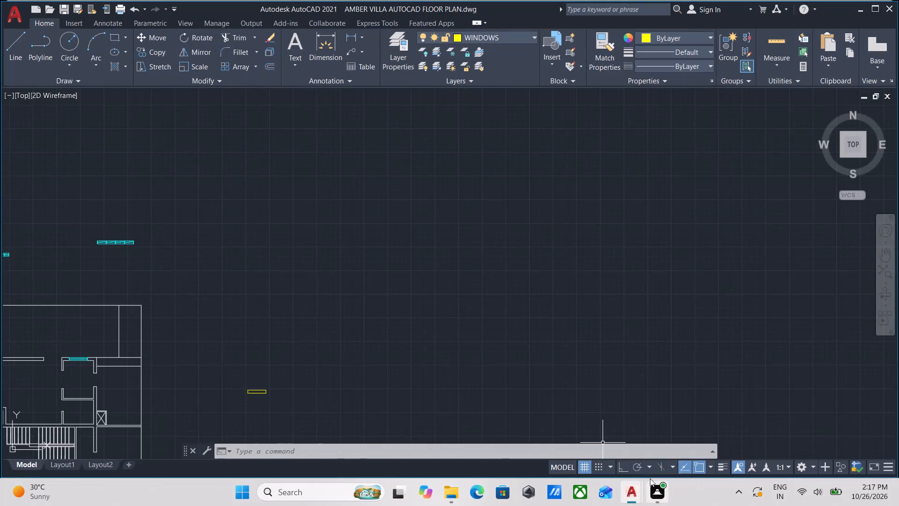
Switch from the villa floor plan to the Autocad Blocks library drawing.
scroll(400, 295, down, 1)
middle_drag(303, 350, 317, 317)
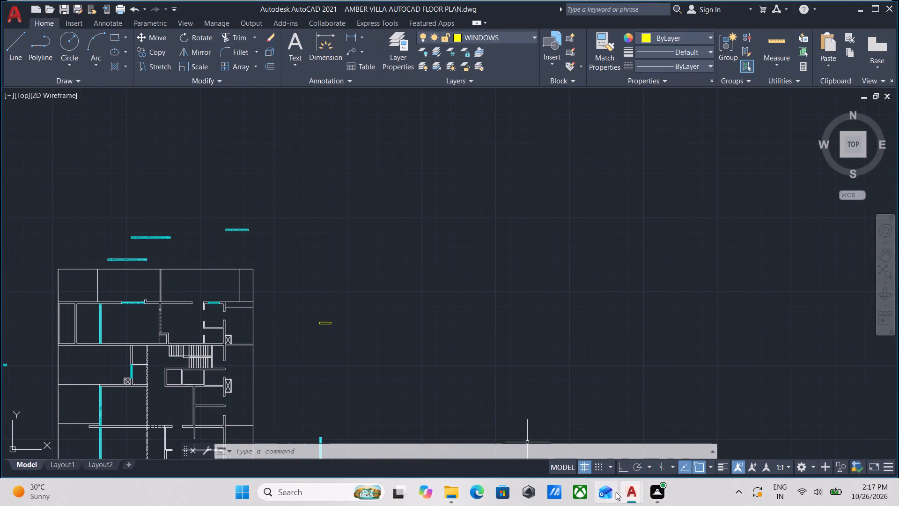
click(669, 444)
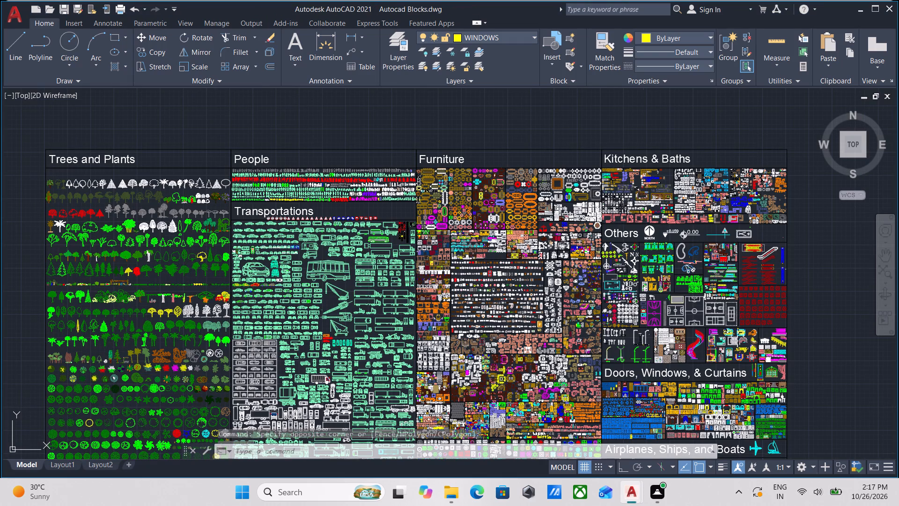
Look through the library's Furniture and Others sections, including street lights, ornamental patterns and stairs, for a usable block.
scroll(504, 310, down, 1)
scroll(521, 361, up, 3)
scroll(481, 345, up, 4)
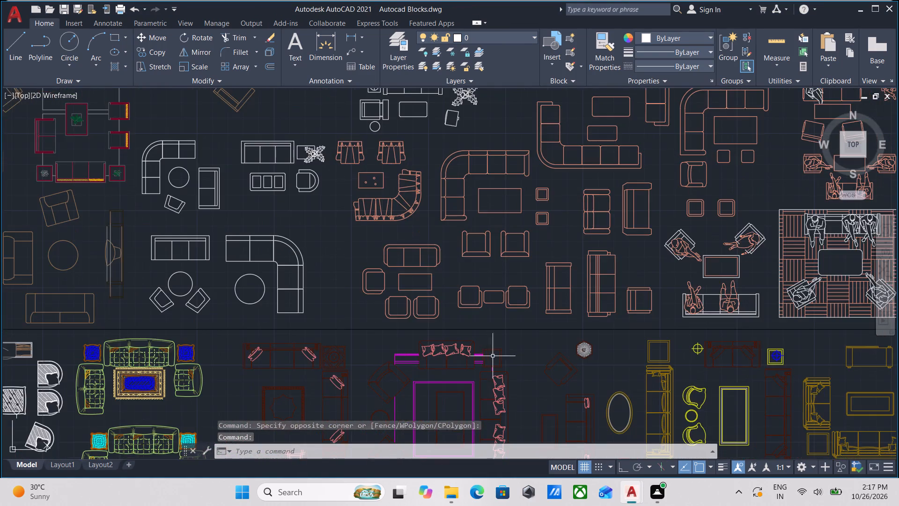
scroll(505, 343, down, 4)
scroll(551, 337, up, 1)
scroll(600, 334, down, 1)
middle_drag(598, 332, 329, 326)
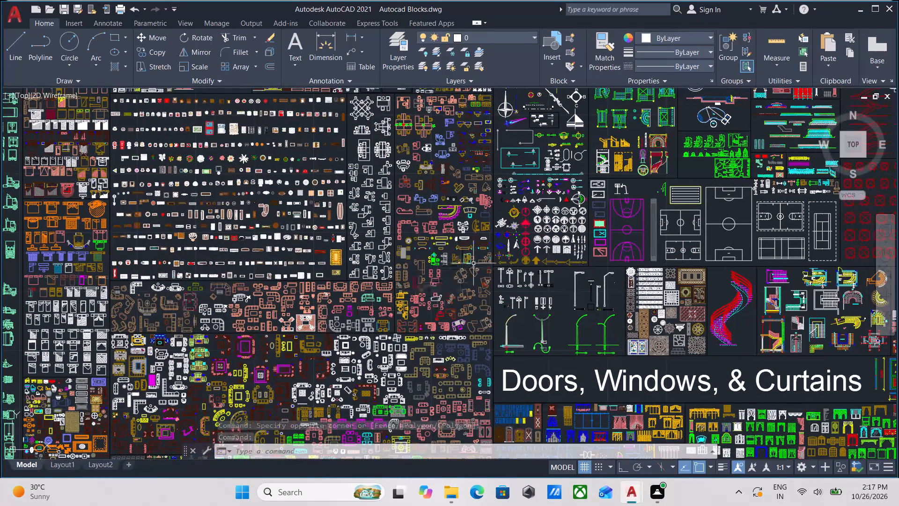
middle_drag(474, 272, 424, 341)
scroll(560, 299, up, 1)
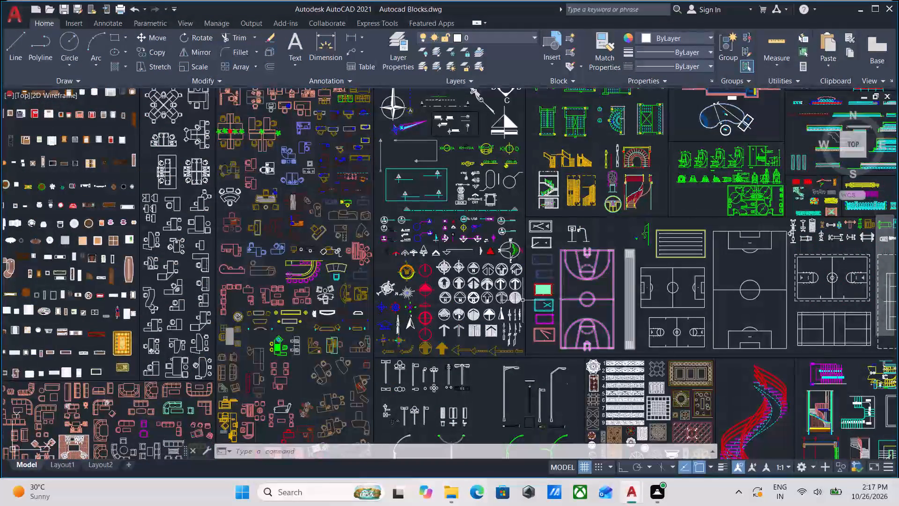
scroll(520, 281, down, 2)
scroll(521, 289, up, 2)
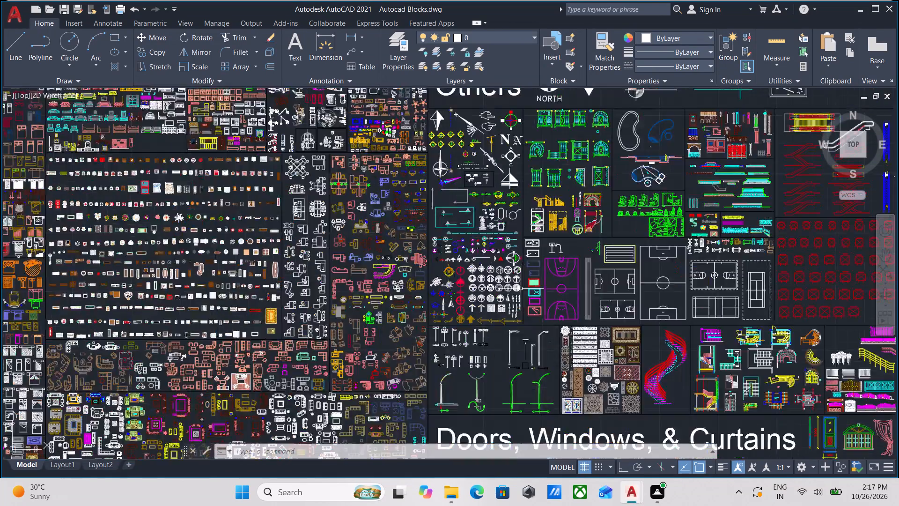
scroll(506, 297, up, 2)
middle_drag(136, 316, 228, 208)
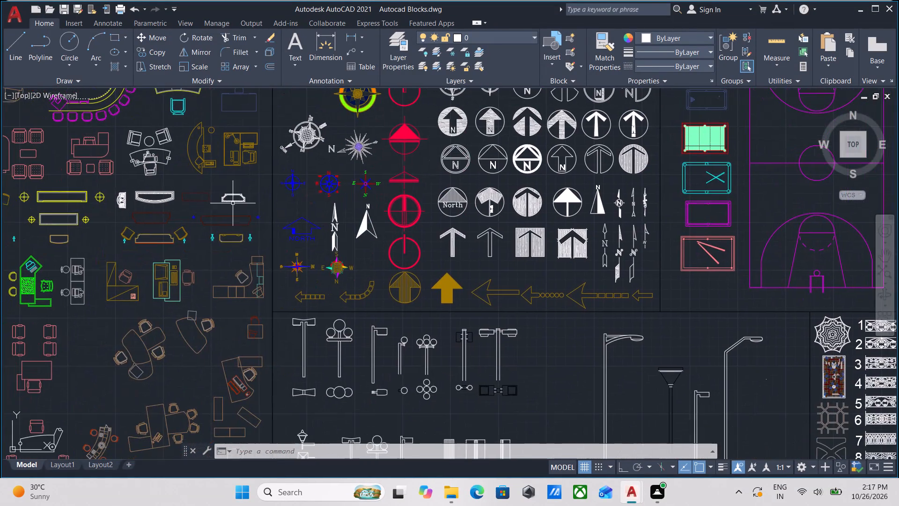
scroll(360, 380, down, 2)
middle_drag(360, 380, 368, 305)
scroll(316, 343, up, 4)
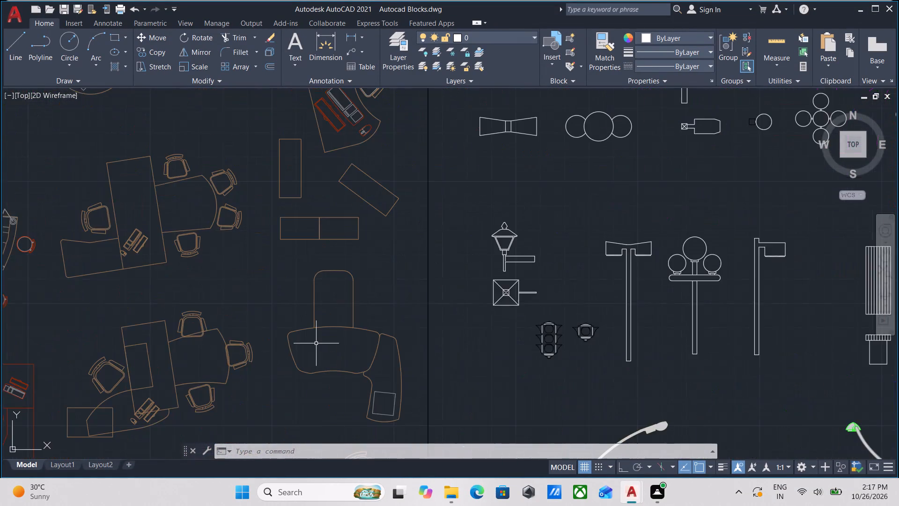
scroll(315, 343, down, 3)
scroll(462, 340, up, 2)
scroll(546, 347, down, 2)
middle_drag(552, 345, 473, 331)
scroll(439, 308, up, 3)
scroll(464, 359, up, 3)
scroll(464, 359, down, 3)
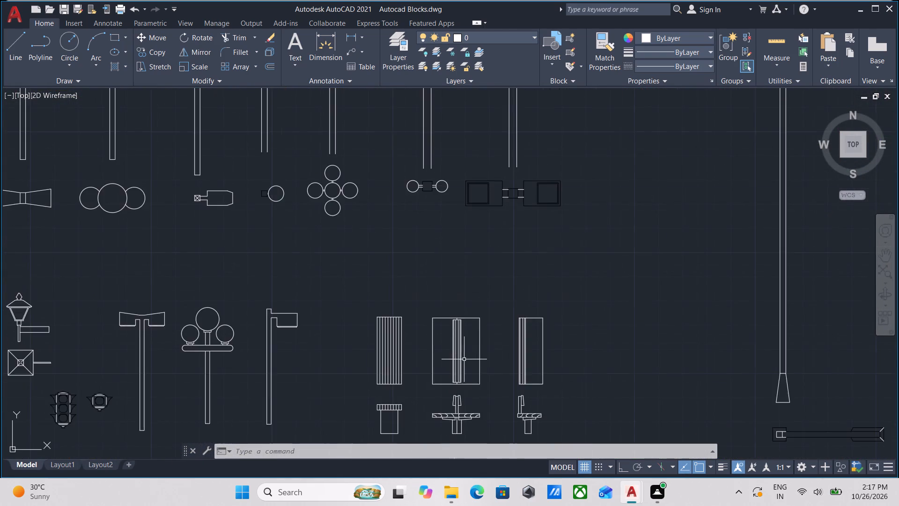
scroll(503, 338, down, 3)
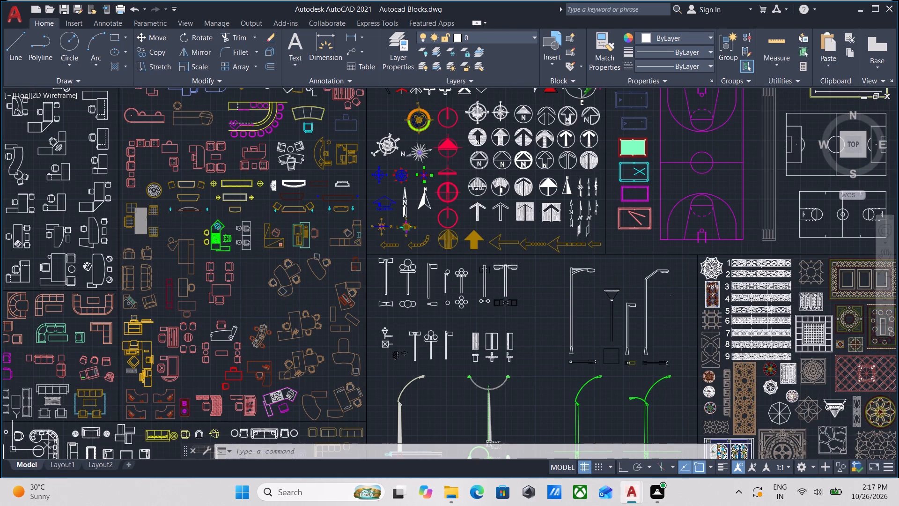
scroll(777, 347, up, 3)
scroll(475, 300, down, 3)
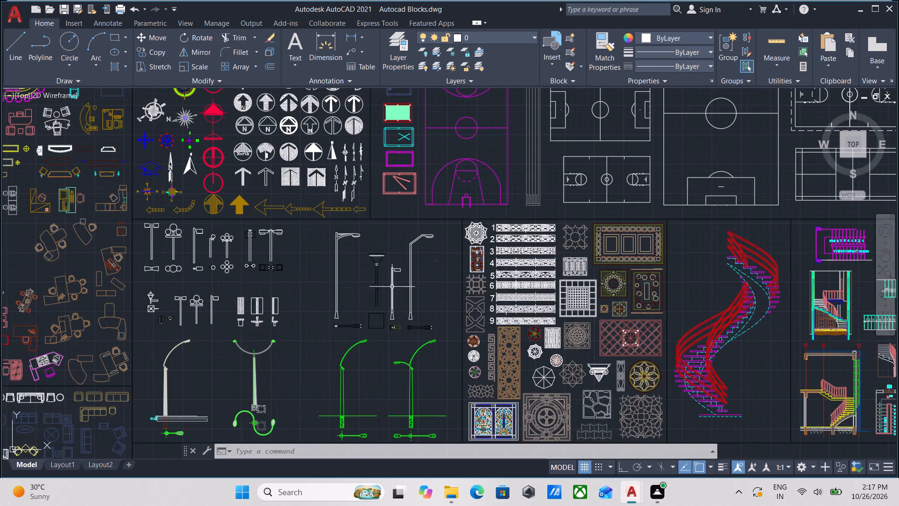
scroll(621, 286, up, 3)
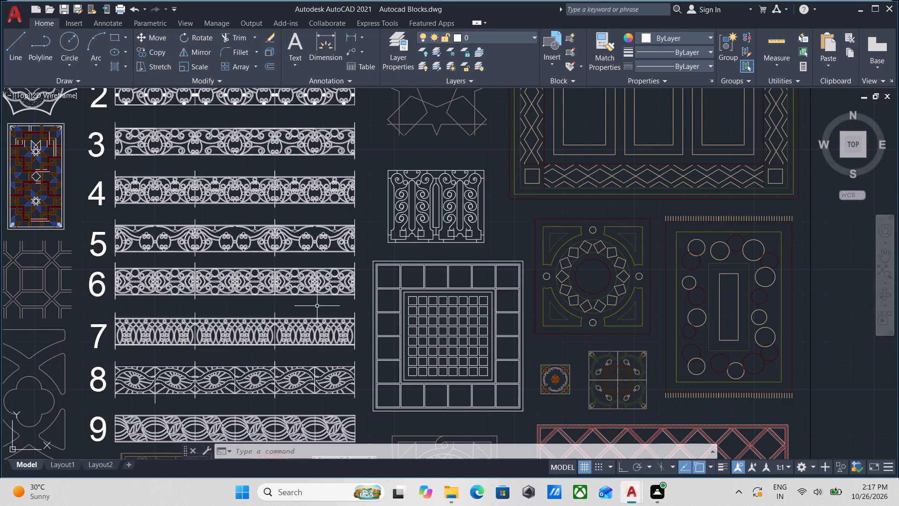
scroll(323, 305, down, 2)
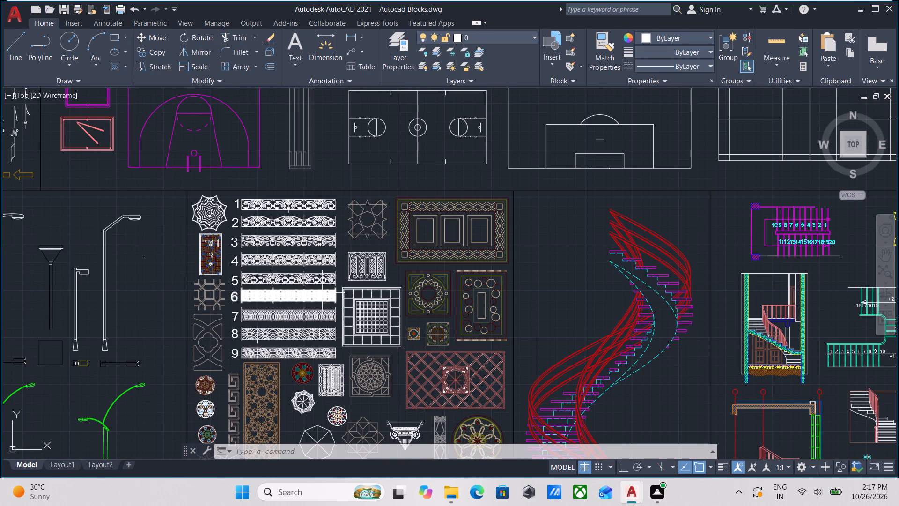
middle_drag(300, 305, 493, 320)
scroll(430, 224, up, 3)
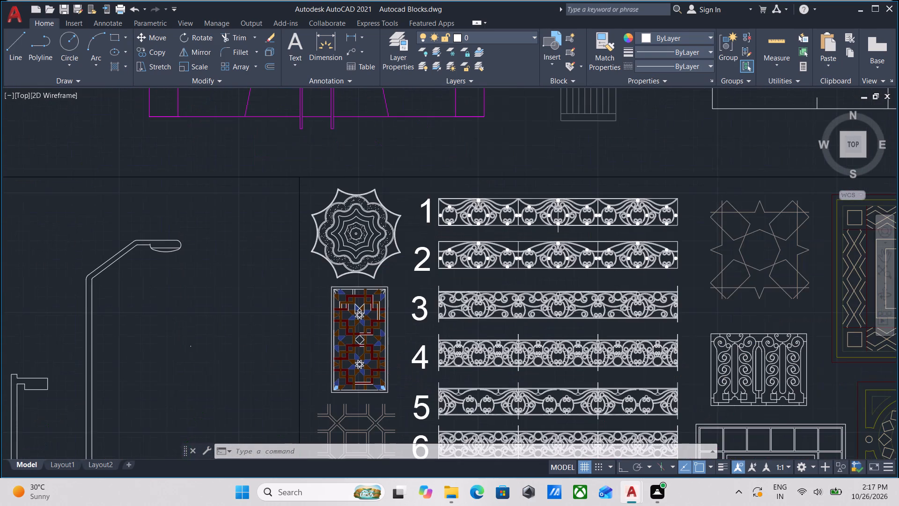
scroll(439, 228, down, 3)
scroll(364, 286, down, 2)
middle_drag(364, 286, 474, 236)
scroll(428, 256, up, 2)
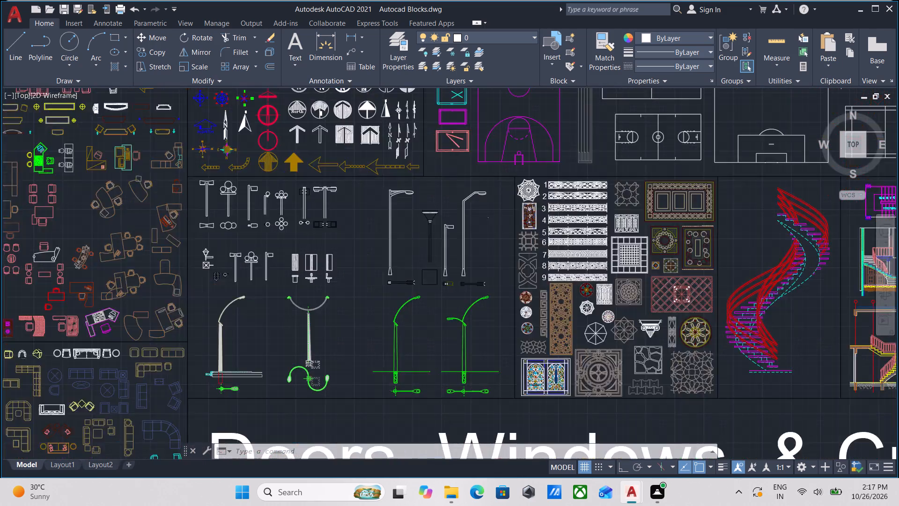
scroll(428, 256, up, 1)
scroll(428, 256, down, 3)
middle_drag(291, 282, 439, 224)
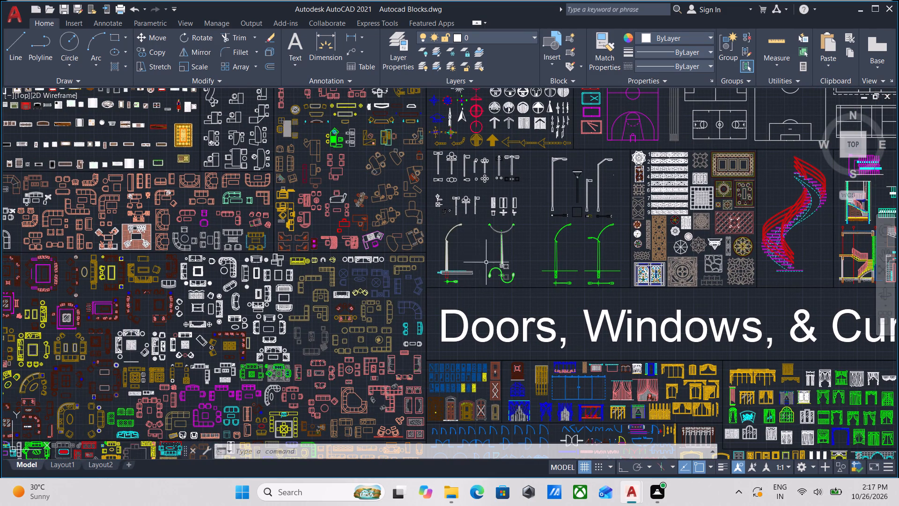
scroll(277, 324, up, 2)
scroll(184, 314, up, 2)
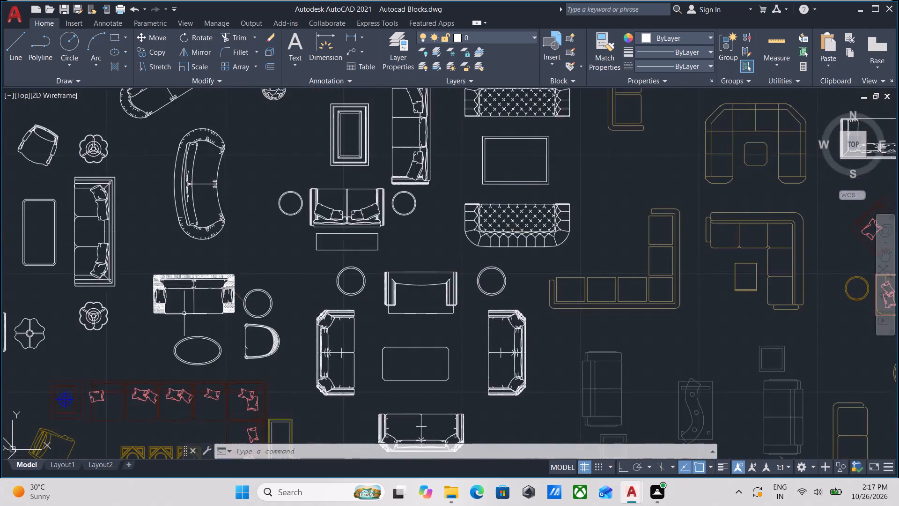
scroll(194, 304, down, 6)
middle_drag(227, 291, 406, 503)
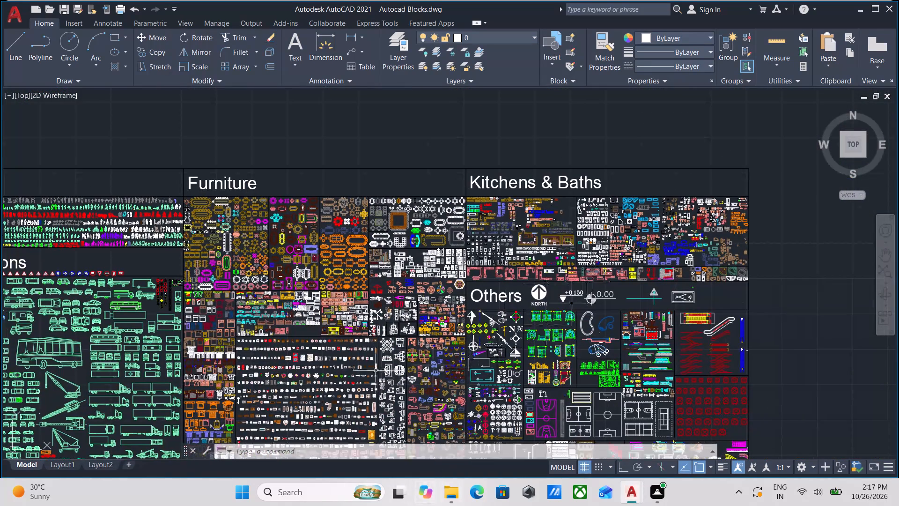
middle_drag(376, 371, 494, 320)
scroll(499, 301, up, 4)
scroll(624, 277, down, 3)
middle_drag(597, 293, 432, 345)
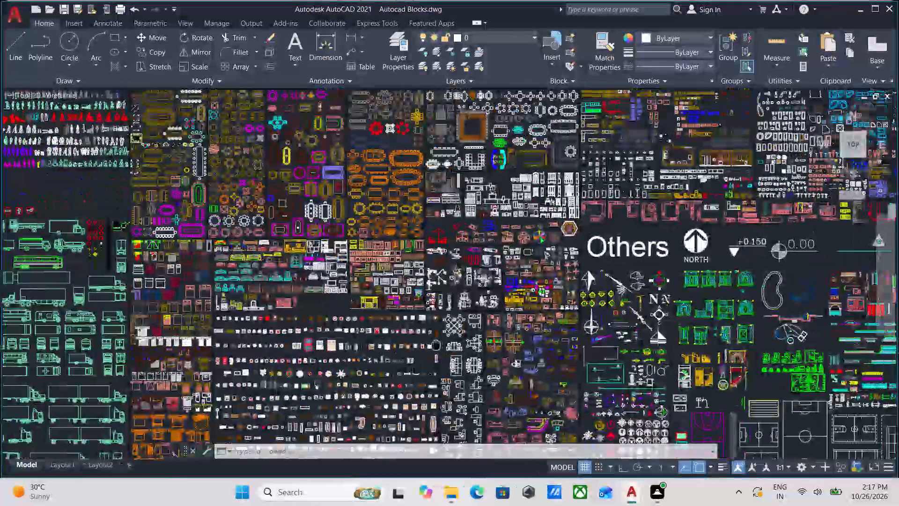
middle_drag(432, 345, 236, 317)
scroll(385, 216, up, 3)
middle_drag(461, 209, 463, 242)
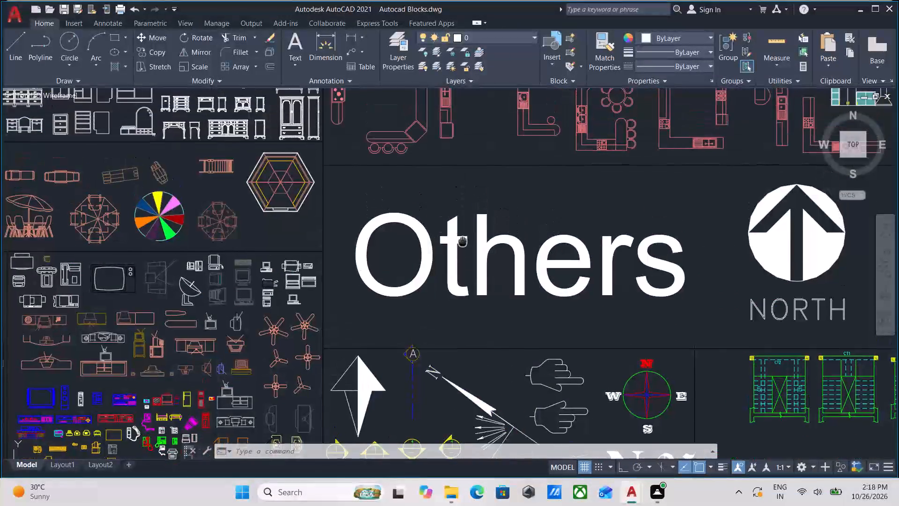
middle_drag(463, 242, 474, 244)
scroll(486, 221, down, 3)
middle_drag(533, 377, 529, 258)
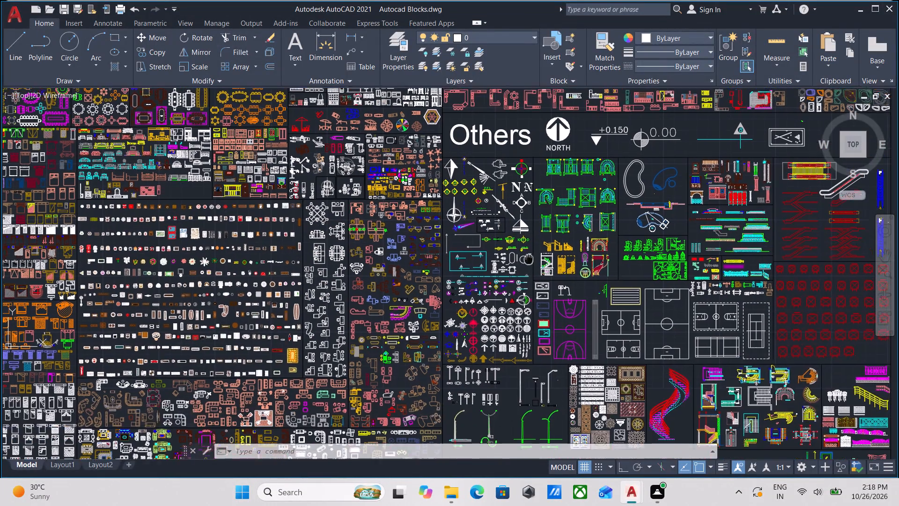
middle_drag(529, 258, 529, 259)
scroll(505, 302, up, 2)
scroll(523, 295, down, 3)
scroll(598, 293, down, 1)
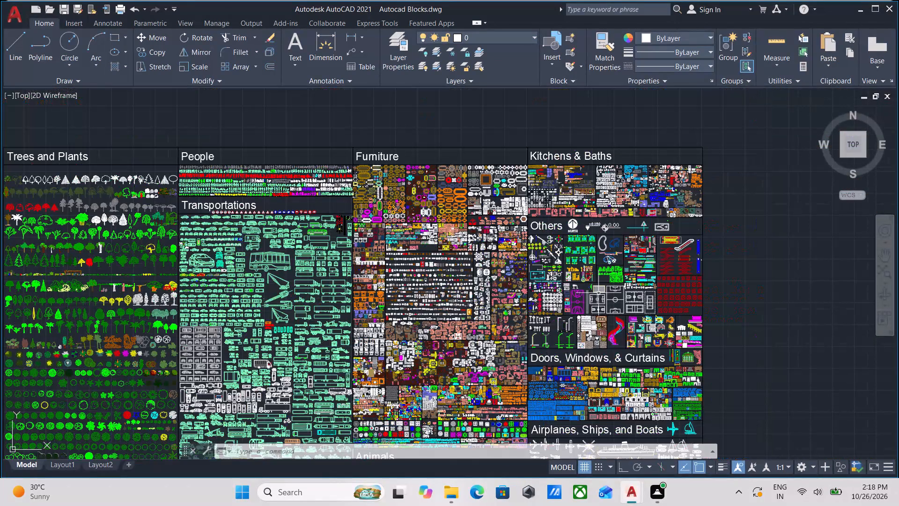
Examine the plan-view doors and sliding windows in the Doors, Windows, & Curtains section.
middle_drag(619, 377, 371, 294)
scroll(619, 377, up, 1)
scroll(303, 330, up, 3)
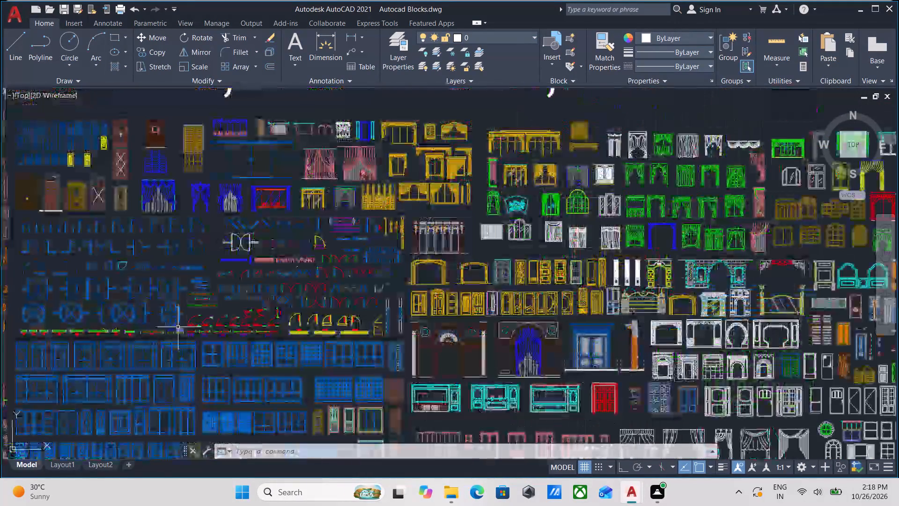
middle_drag(202, 325, 404, 298)
scroll(265, 260, up, 2)
scroll(530, 253, down, 2)
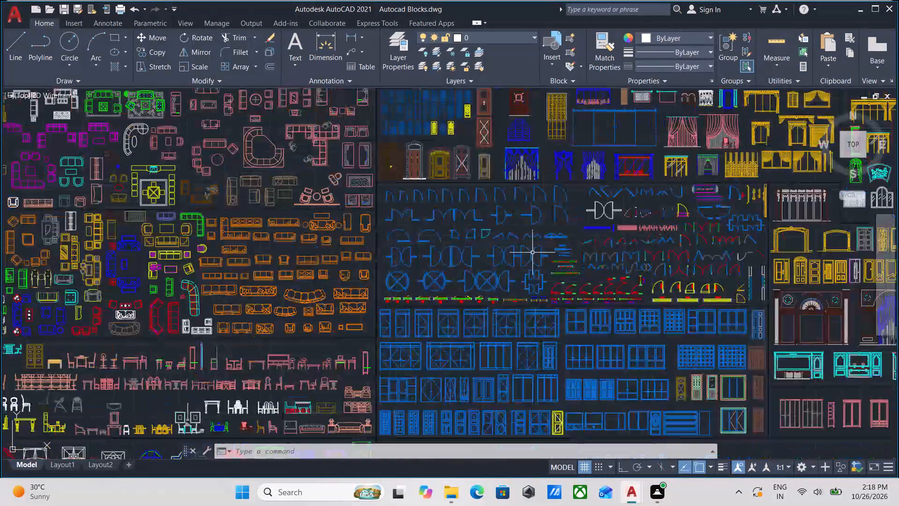
middle_drag(534, 251, 548, 233)
scroll(677, 268, up, 3)
scroll(724, 282, up, 1)
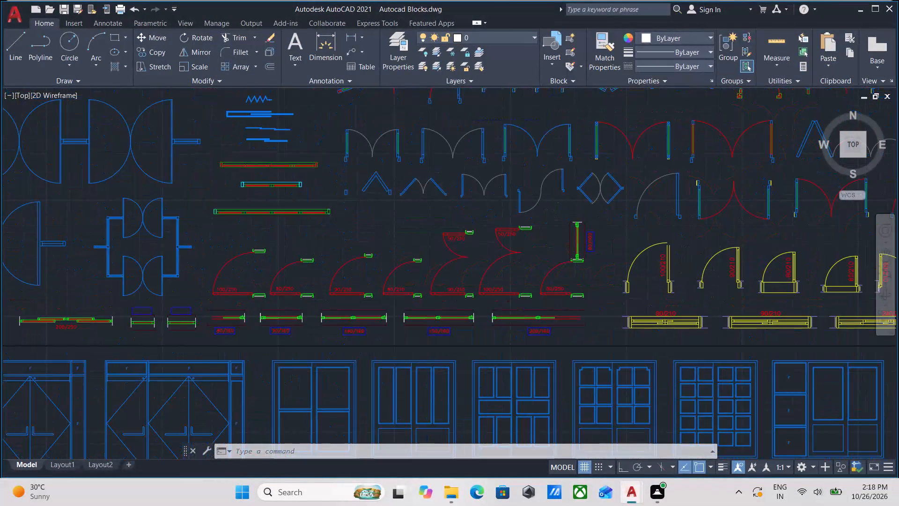
scroll(722, 365, up, 2)
click(672, 387)
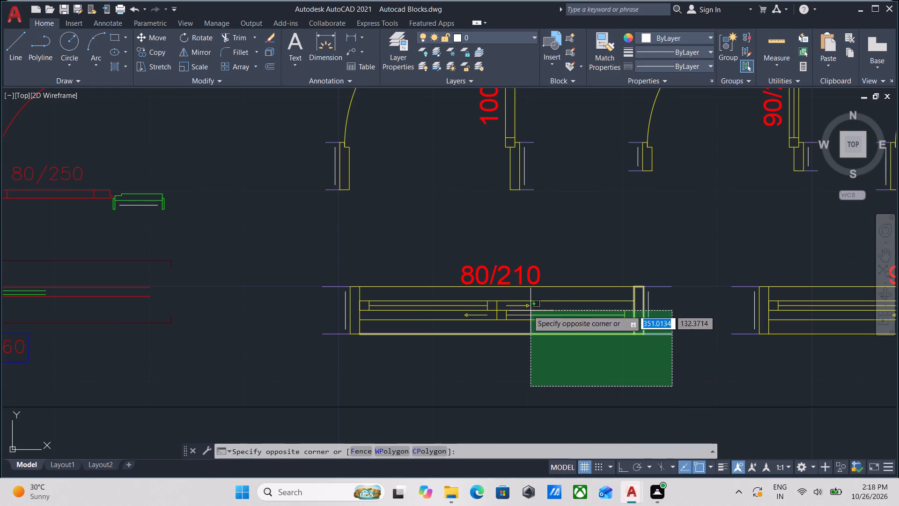
click(626, 386)
scroll(648, 375, down, 2)
middle_drag(648, 375, 607, 365)
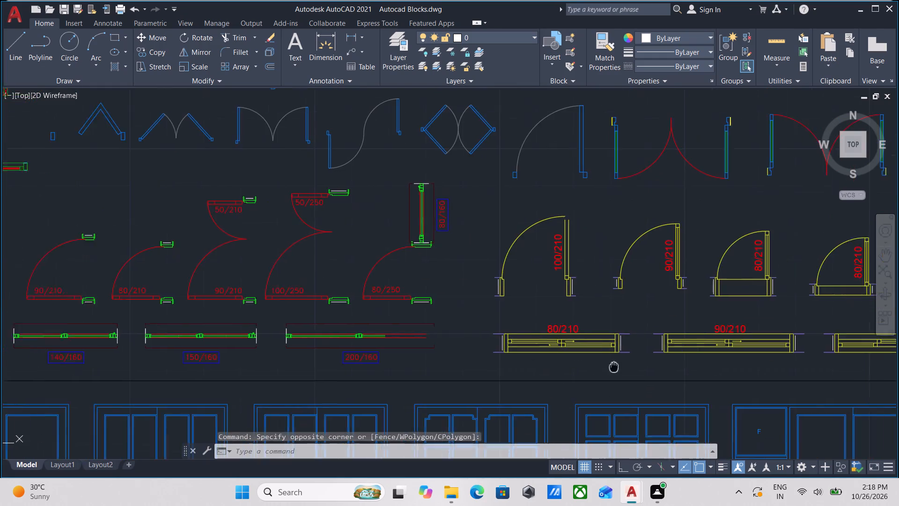
middle_drag(607, 365, 436, 330)
middle_drag(726, 343, 637, 341)
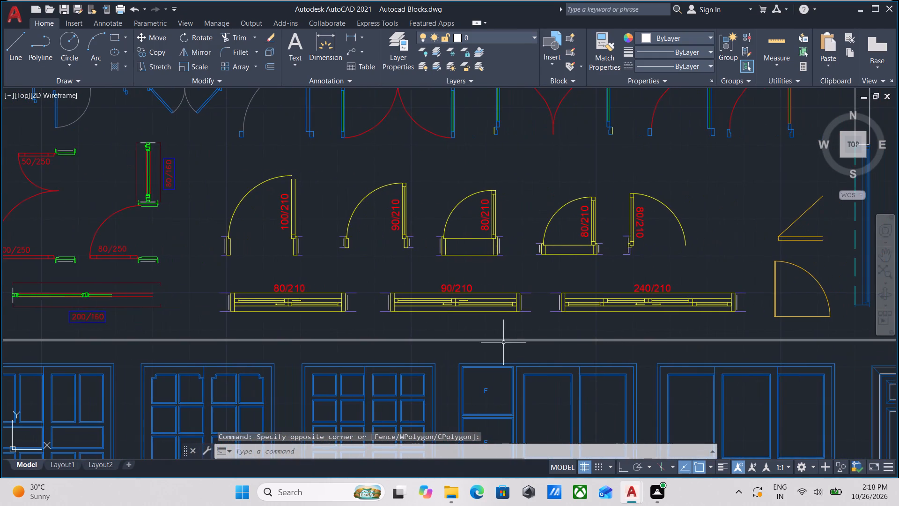
scroll(472, 342, down, 2)
middle_drag(479, 342, 555, 342)
scroll(524, 342, up, 3)
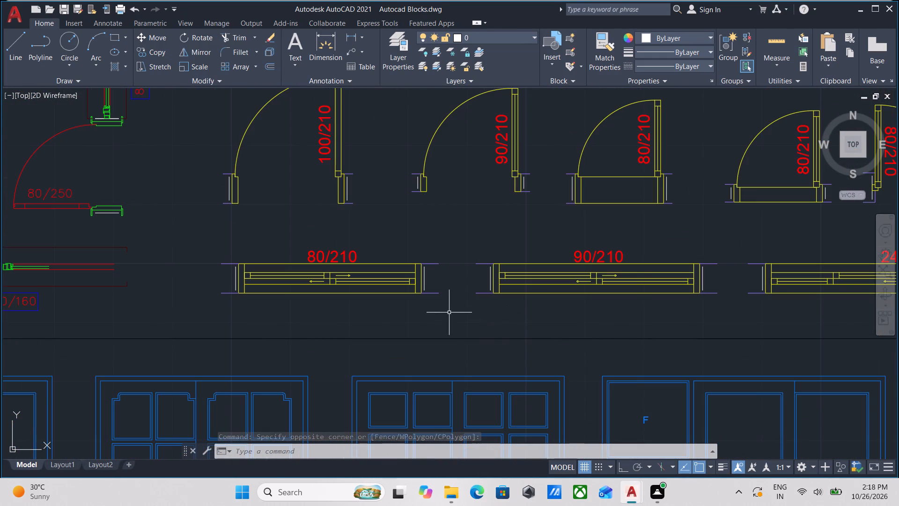
Group all the objects of the yellow 80/210 sliding window plan together with its label.
click(444, 324)
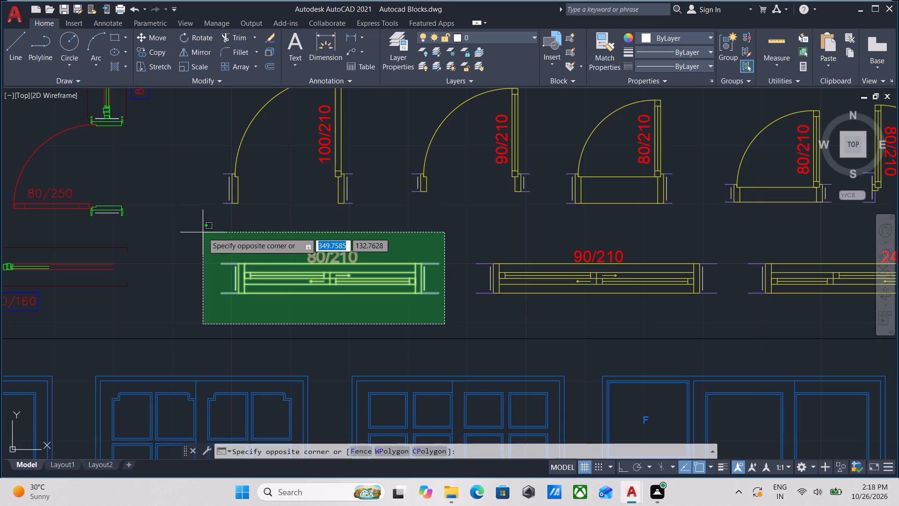
click(203, 232)
scroll(260, 283, up, 2)
middle_drag(290, 301, 425, 362)
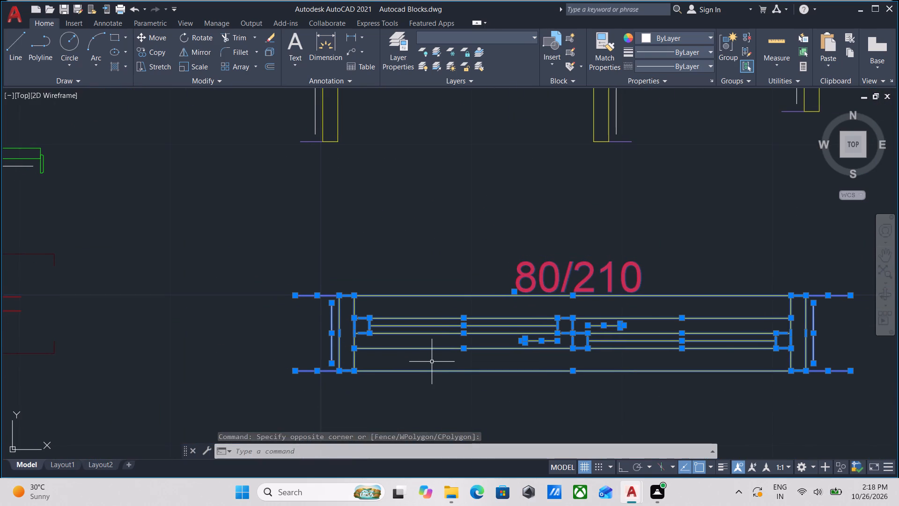
scroll(456, 343, down, 1)
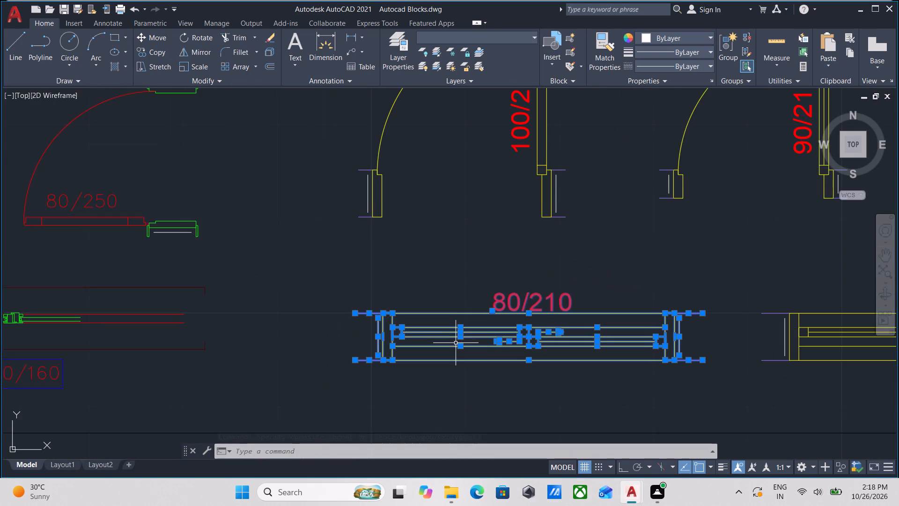
middle_drag(456, 343, 450, 366)
scroll(450, 361, down, 2)
middle_drag(450, 361, 479, 380)
scroll(485, 365, up, 1)
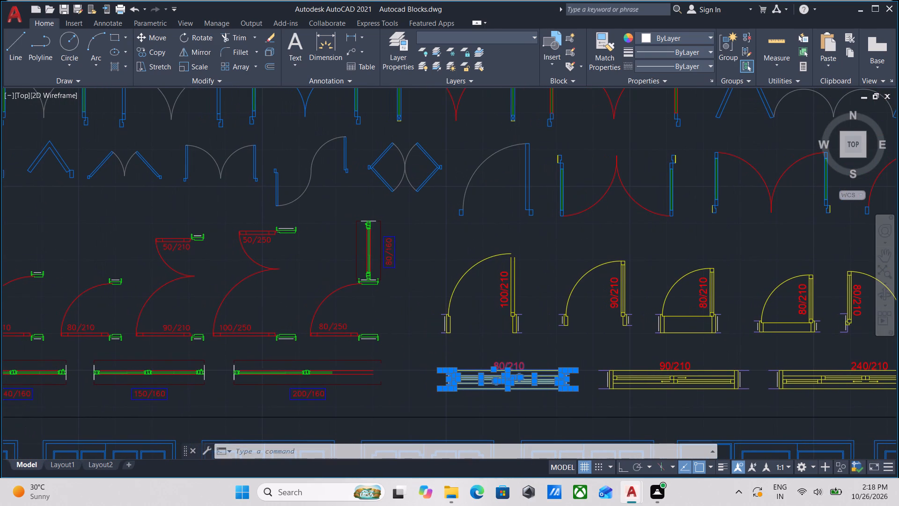
key(g)
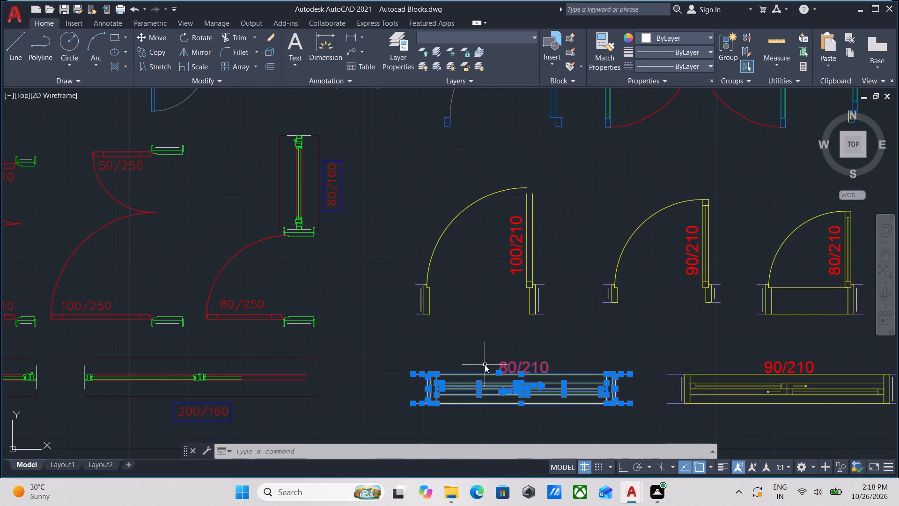
key(Return)
Copy the grouped 80/210 sliding window from Autocad Blocks into the empty space beside the plan in AMBER VILLA AUTOCAD FLOOR PLAN.
scroll(499, 382, down, 1)
middle_drag(503, 385, 499, 367)
drag(537, 404, 537, 403)
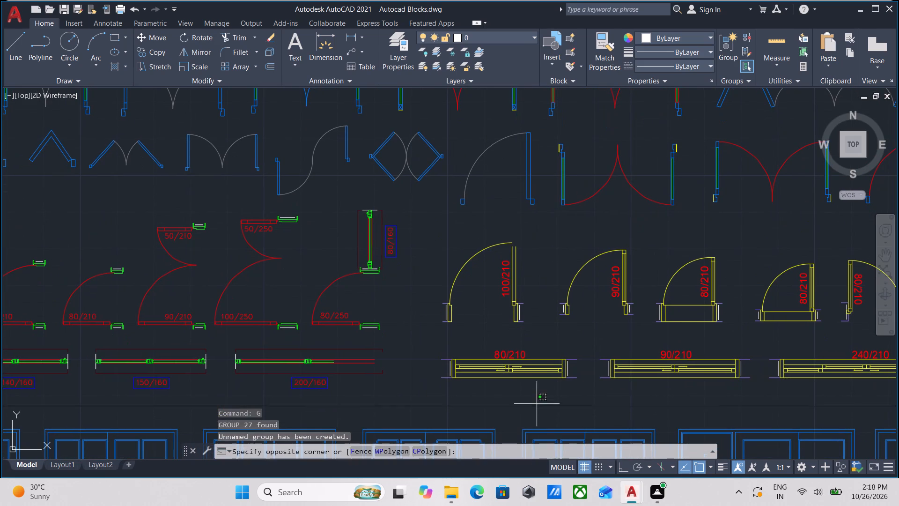
drag(537, 403, 535, 399)
click(498, 342)
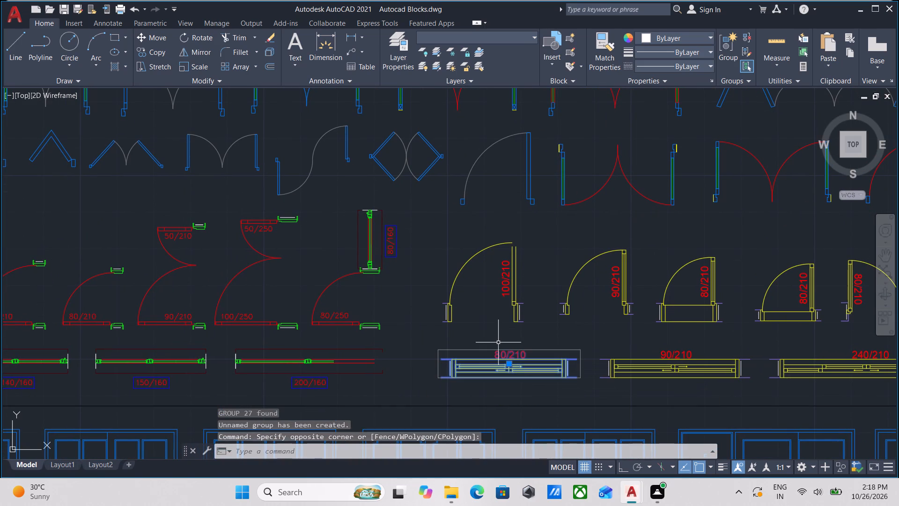
key(ctrl+c)
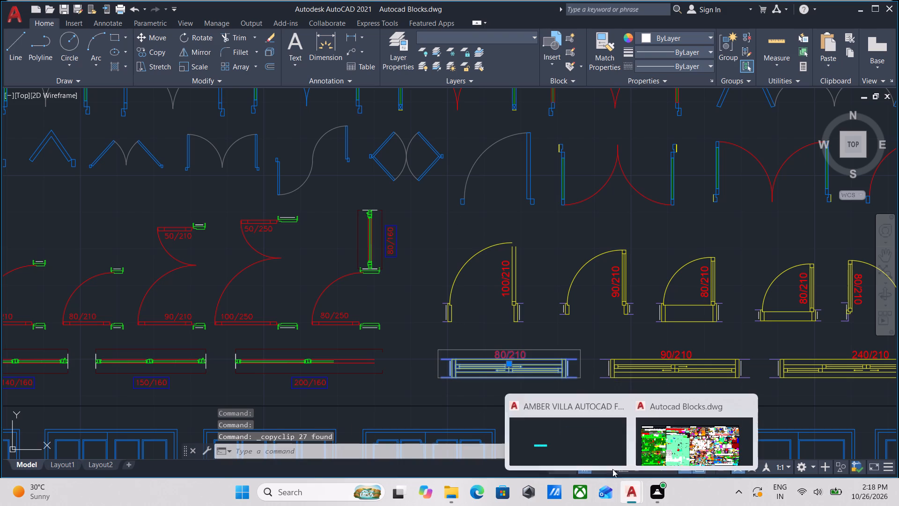
click(573, 453)
scroll(315, 355, up, 3)
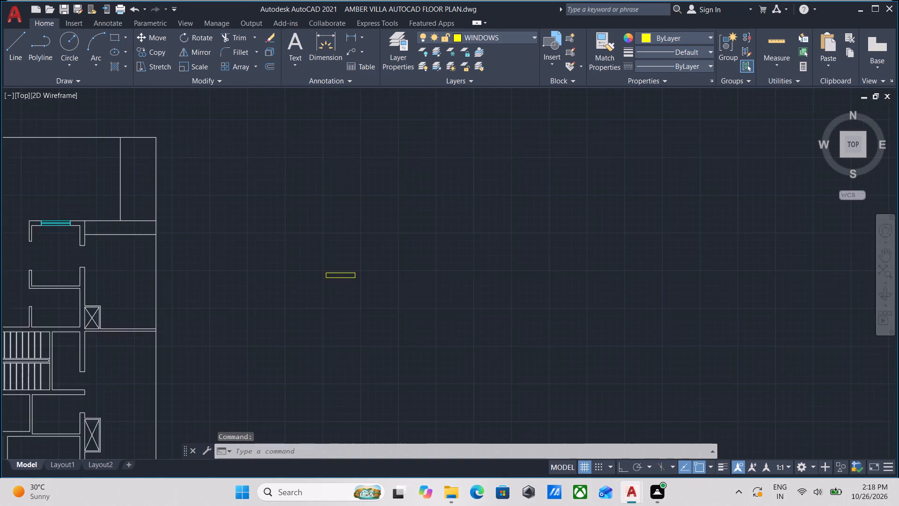
middle_drag(349, 409, 373, 443)
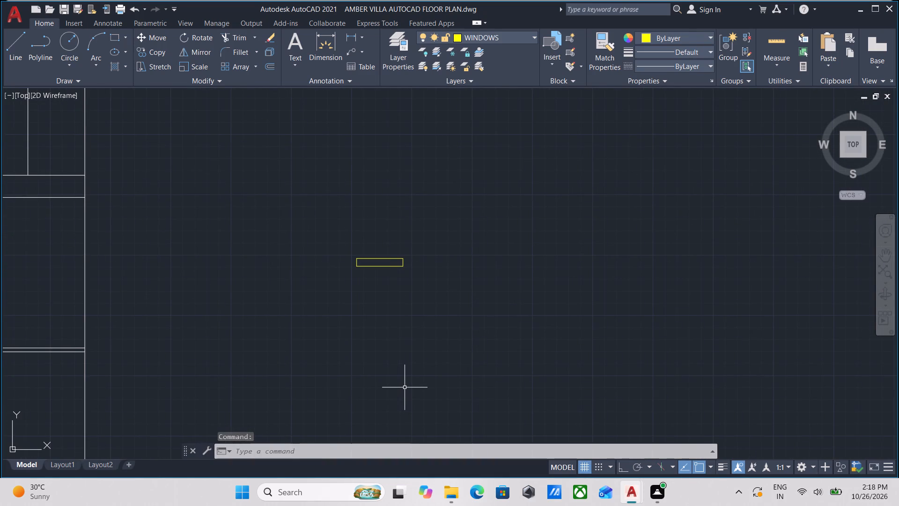
key(ctrl+v)
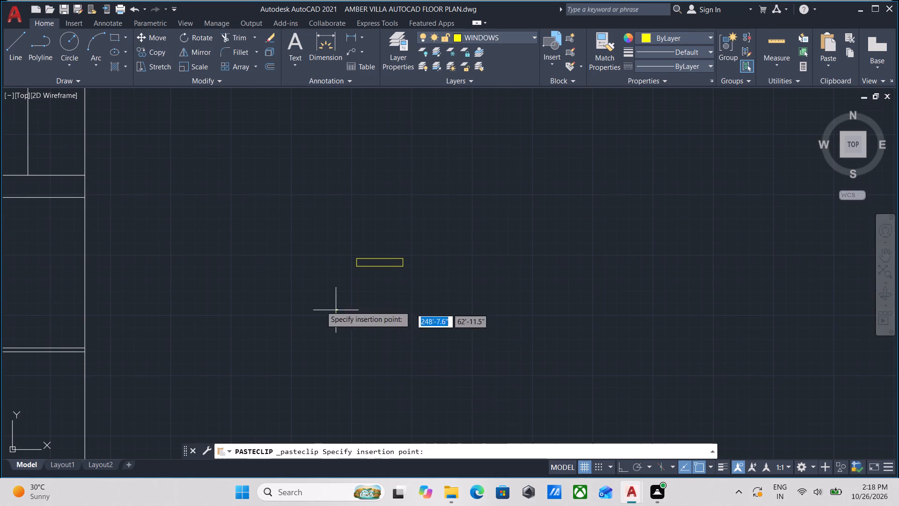
click(211, 317)
Erase the red 80/210 label above the pasted sliding window.
scroll(209, 316, up, 4)
scroll(234, 350, up, 4)
middle_drag(139, 227, 205, 341)
scroll(194, 324, up, 1)
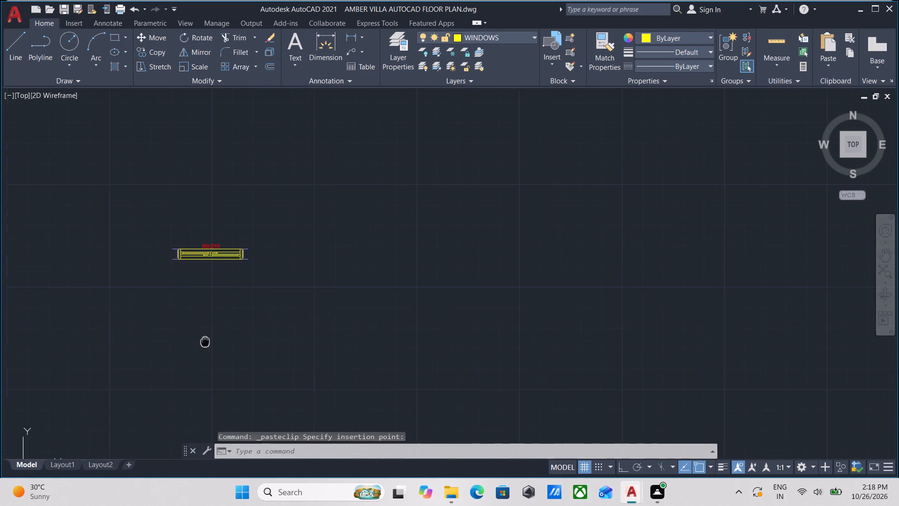
middle_drag(205, 341, 206, 341)
scroll(216, 266, up, 3)
middle_drag(225, 253, 292, 410)
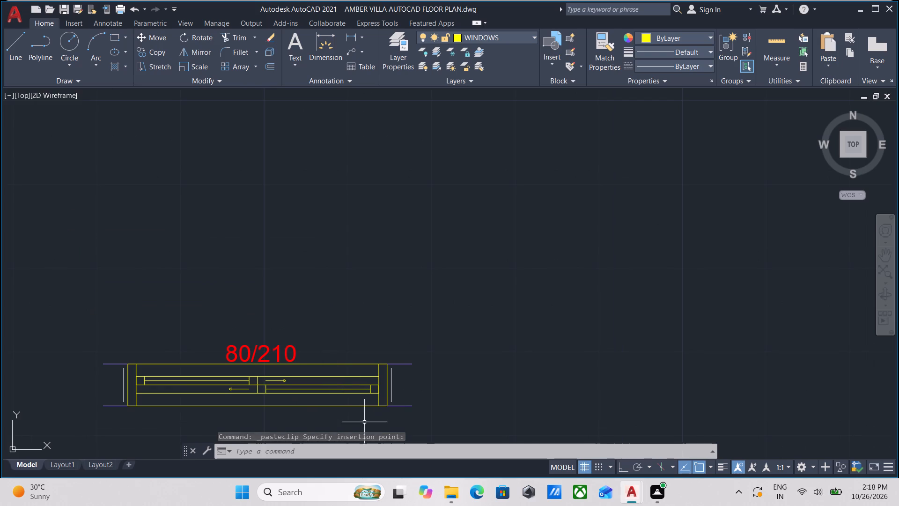
click(302, 336)
click(195, 350)
right_click(195, 350)
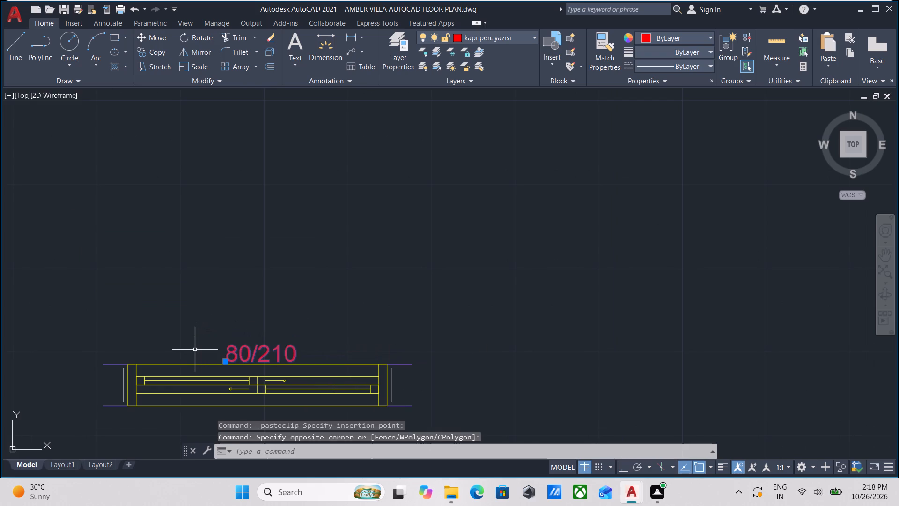
click(263, 134)
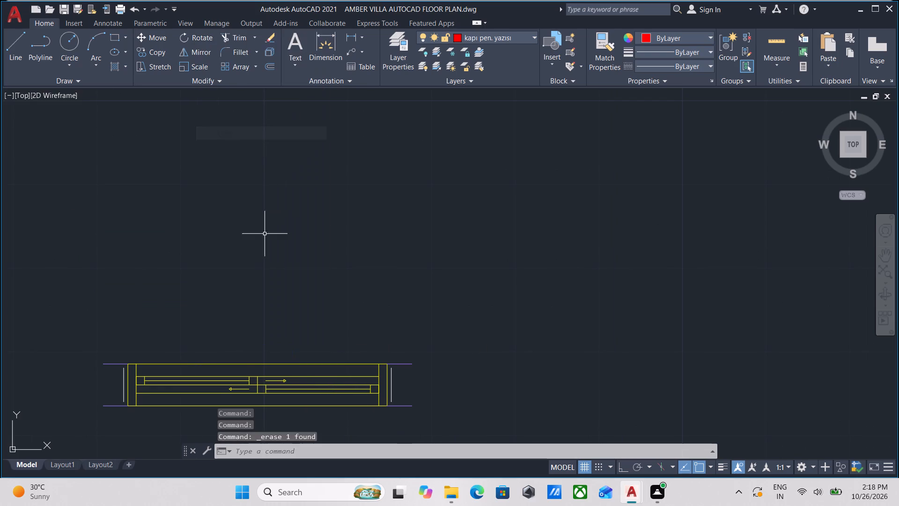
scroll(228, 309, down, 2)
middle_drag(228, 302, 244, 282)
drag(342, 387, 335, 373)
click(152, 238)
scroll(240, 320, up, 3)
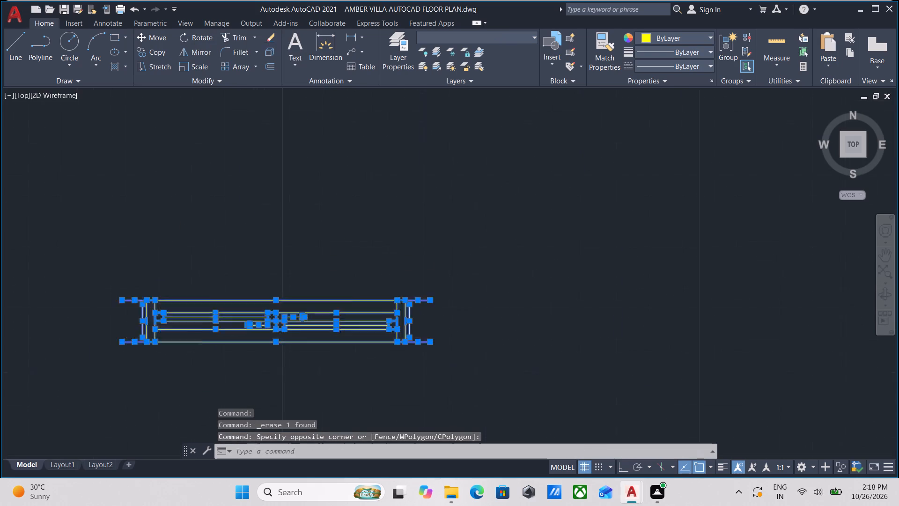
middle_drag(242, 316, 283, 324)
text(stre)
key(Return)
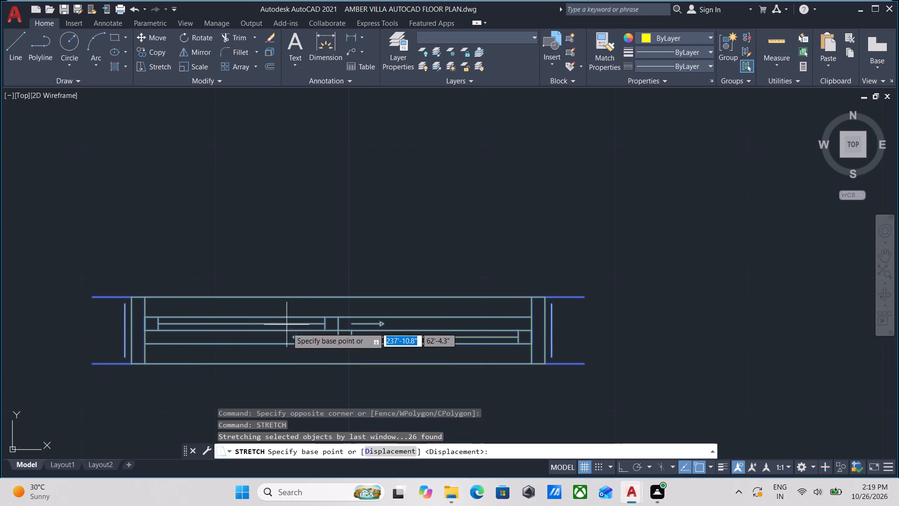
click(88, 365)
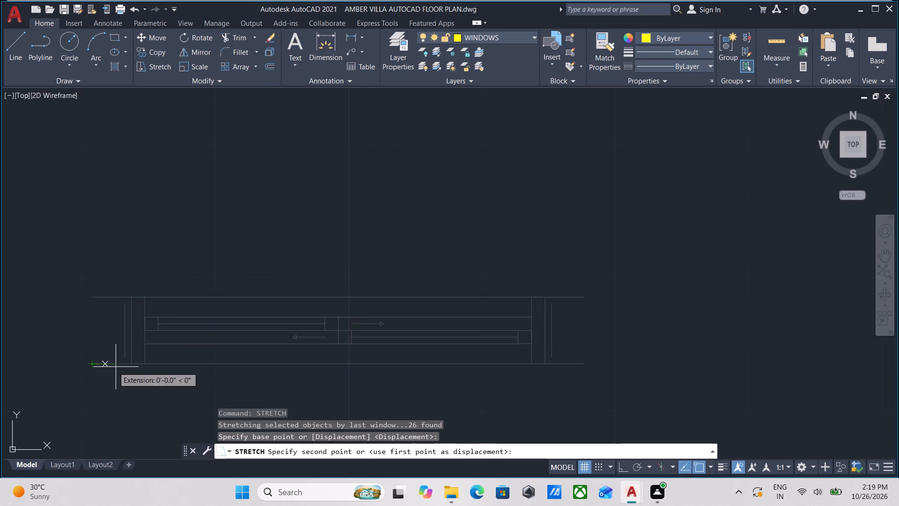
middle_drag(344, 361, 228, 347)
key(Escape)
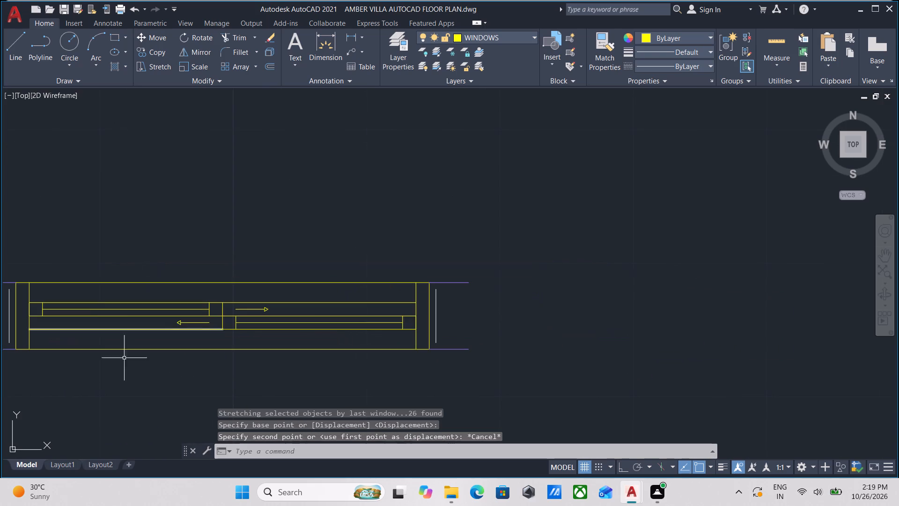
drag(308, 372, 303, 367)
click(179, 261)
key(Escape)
Group all the remaining objects of the pasted sliding window.
drag(553, 396, 550, 388)
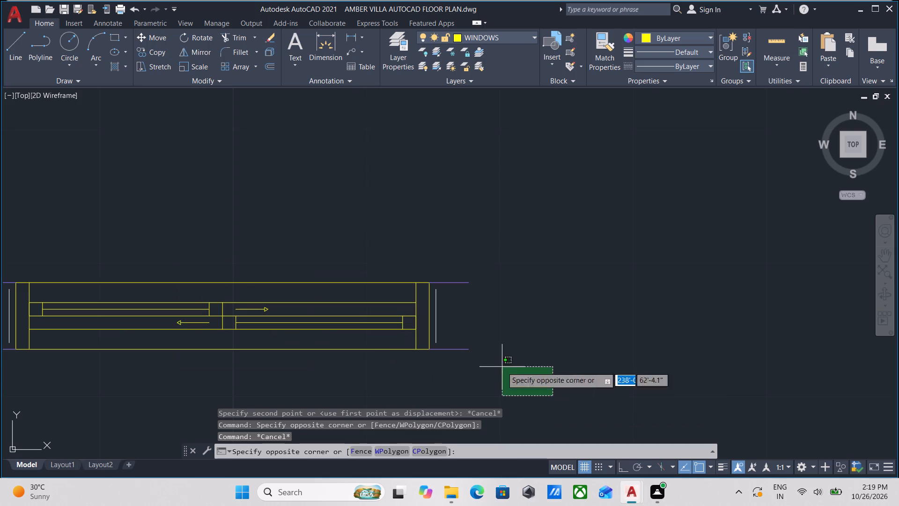
middle_drag(190, 253, 390, 278)
click(128, 231)
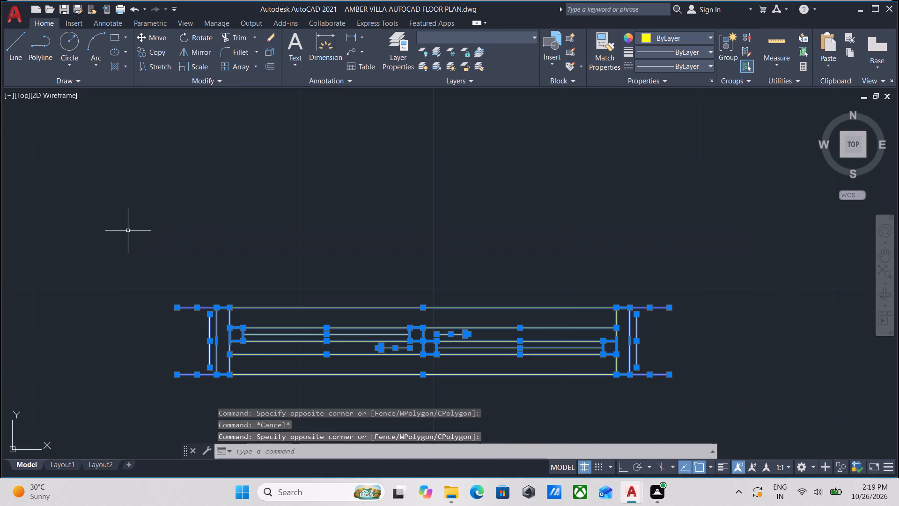
key(g)
key(Return)
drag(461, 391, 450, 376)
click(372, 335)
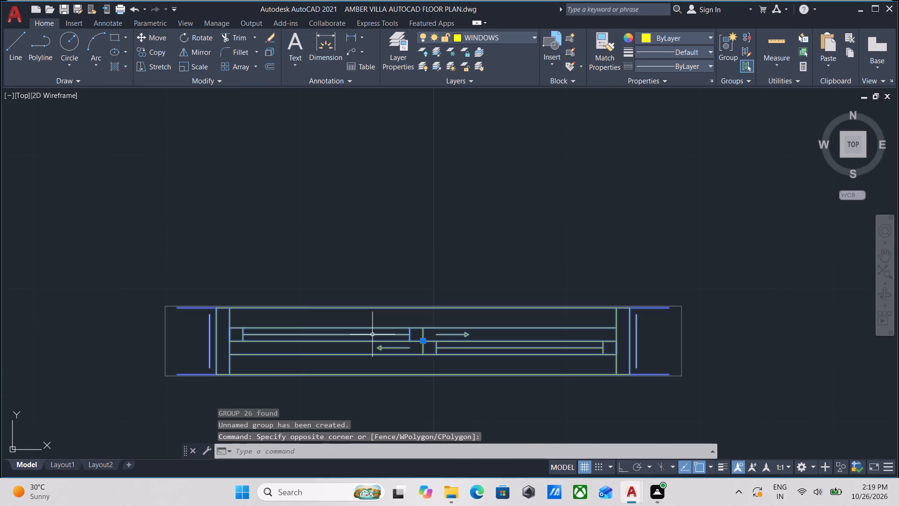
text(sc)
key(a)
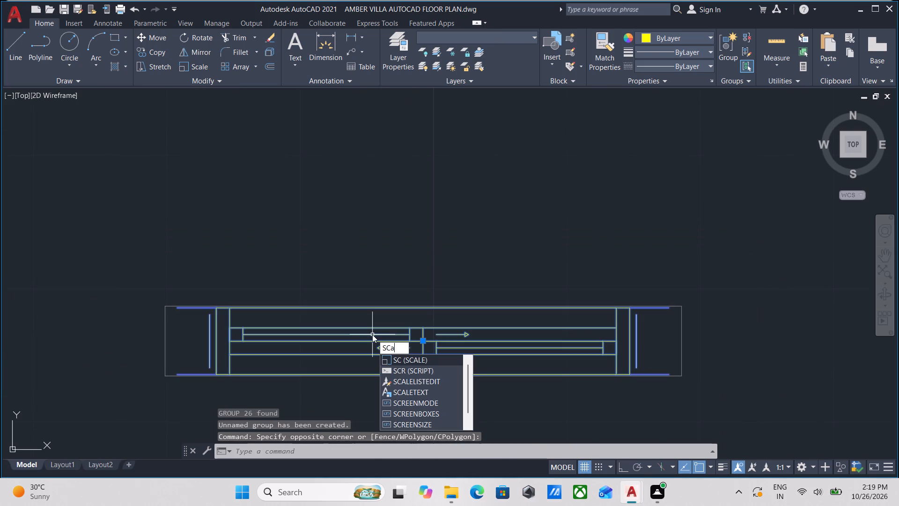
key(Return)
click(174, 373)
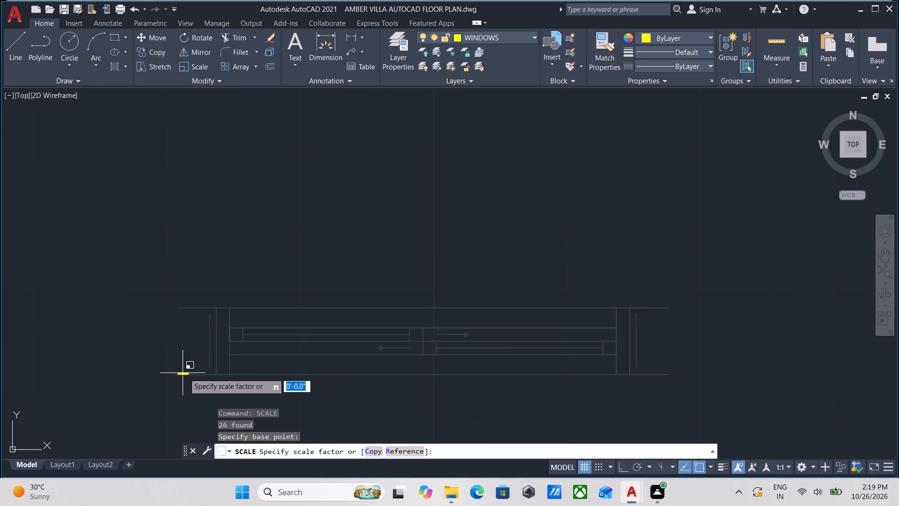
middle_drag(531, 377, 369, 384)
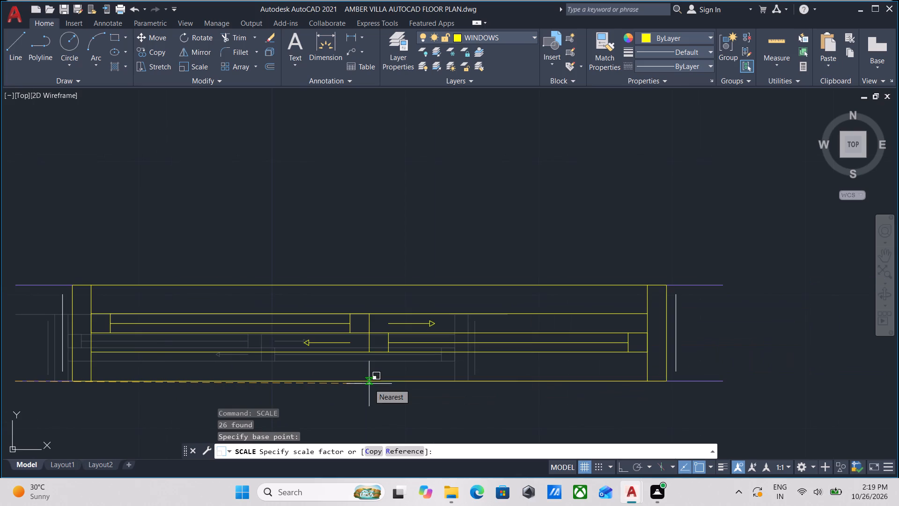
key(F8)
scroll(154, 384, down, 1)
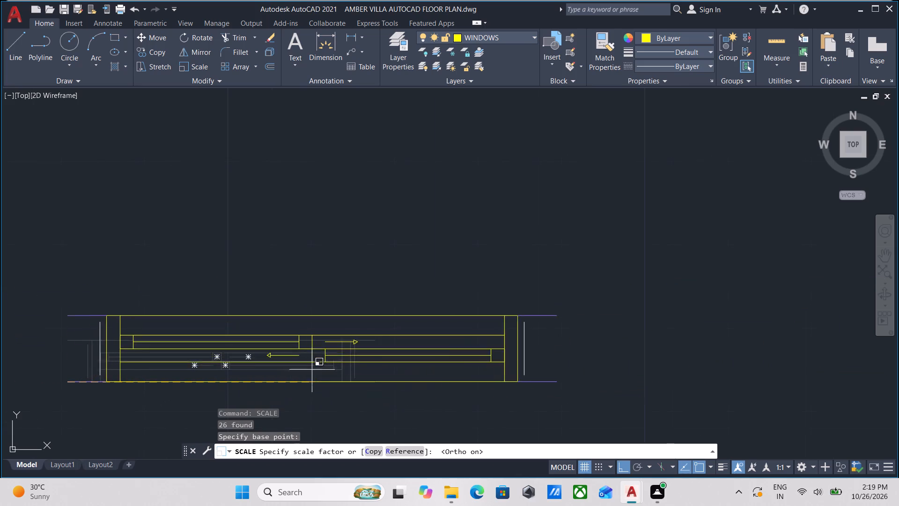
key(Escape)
Scale the window group by reference from its lower-left line end, using its full bottom width as reference and 4' as new length.
scroll(297, 358, down, 1)
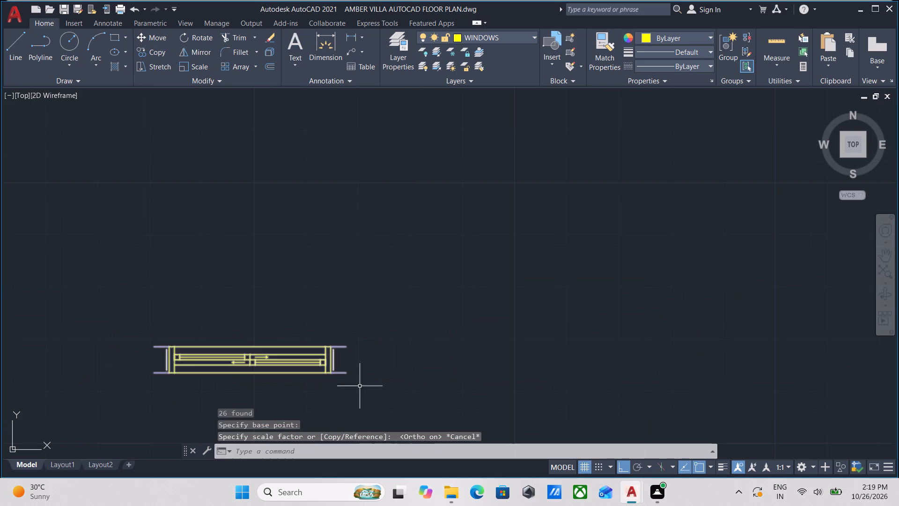
drag(386, 400, 381, 395)
click(137, 301)
scroll(202, 348, up, 3)
middle_drag(206, 347, 249, 311)
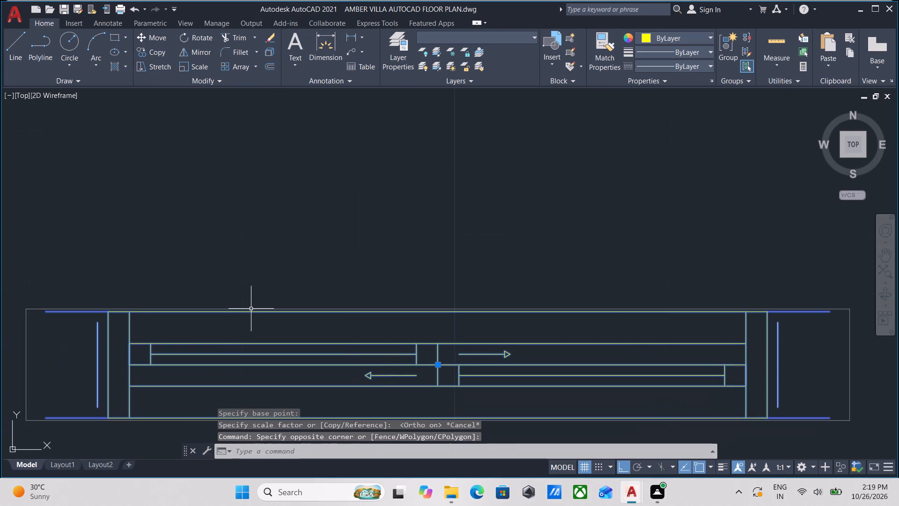
text(sca)
key(Return)
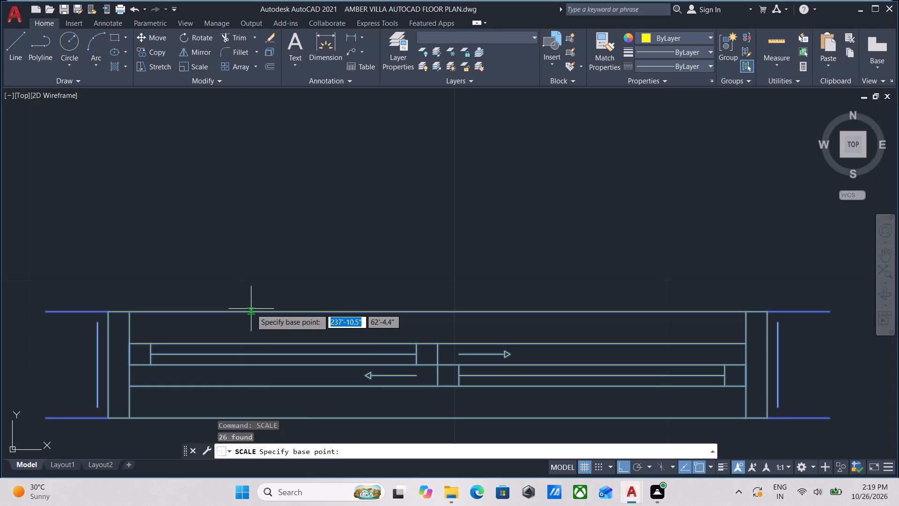
middle_drag(93, 391, 130, 319)
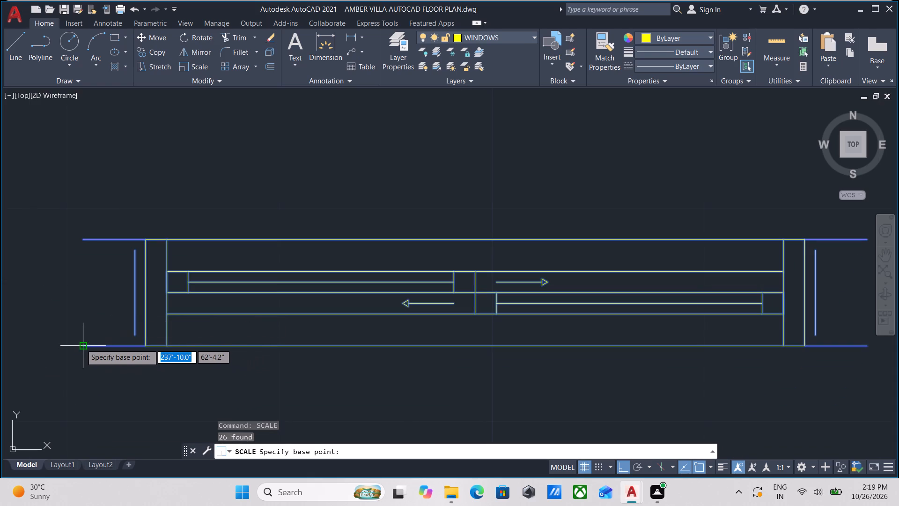
click(81, 344)
key(r)
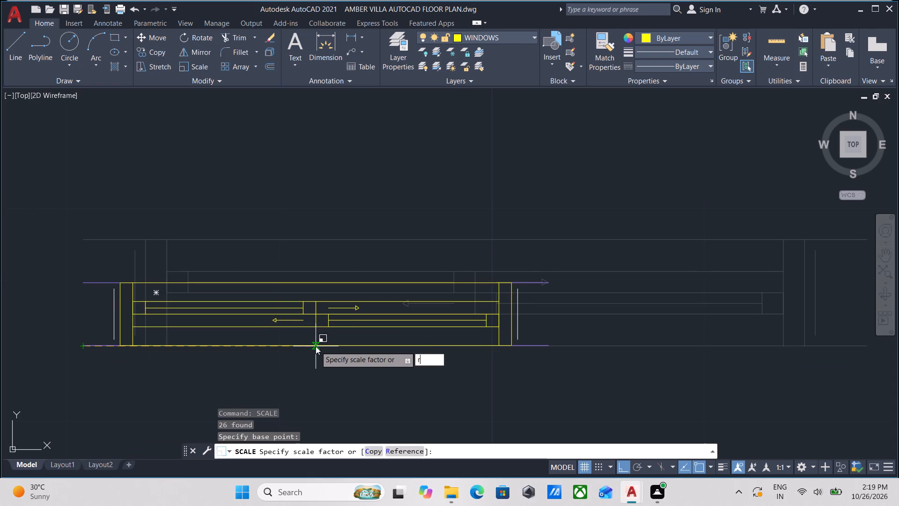
key(Return)
click(81, 345)
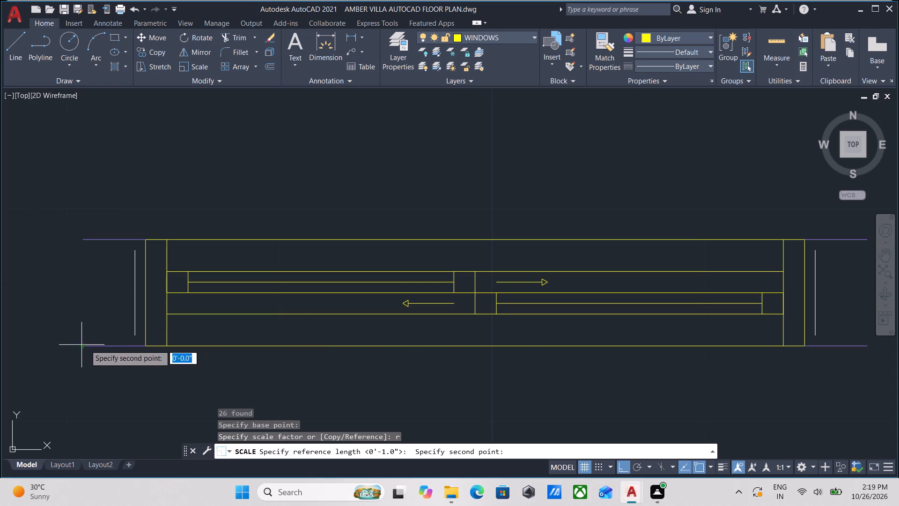
scroll(321, 344, down, 1)
middle_drag(321, 344, 90, 340)
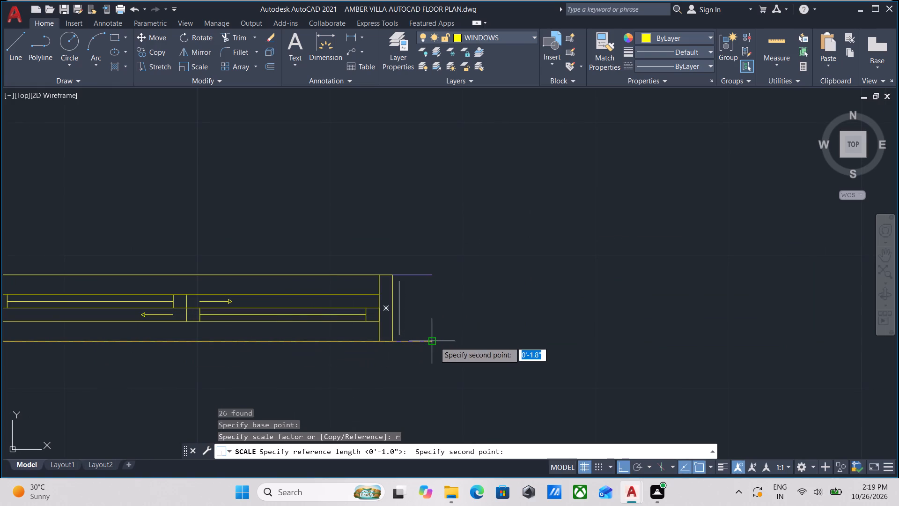
click(433, 342)
scroll(605, 352, down, 1)
middle_drag(605, 352, 590, 354)
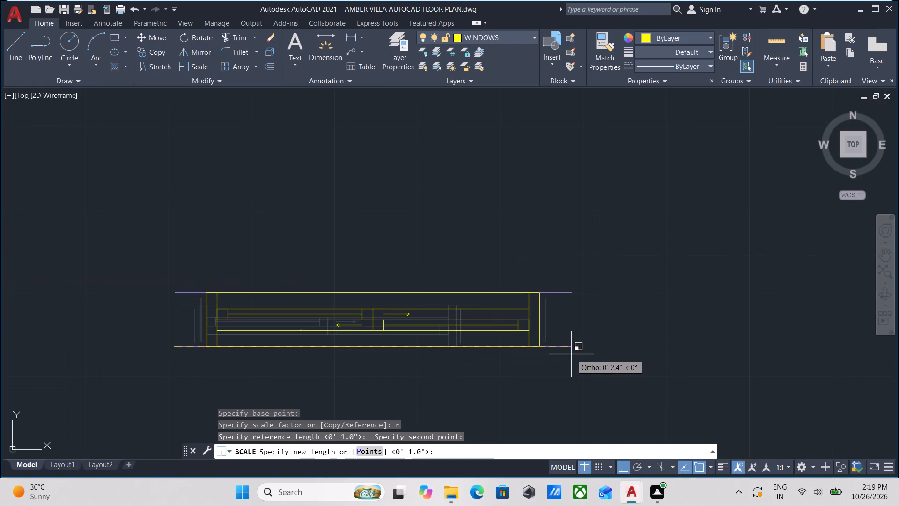
text(4')
key(Return)
Check the scaled window's depth with a linear dimension between its upper and lower left line ends, without placing the dimension.
scroll(571, 354, down, 7)
middle_drag(602, 346, 308, 358)
scroll(485, 379, up, 1)
drag(516, 391, 507, 385)
click(353, 306)
scroll(487, 350, up, 1)
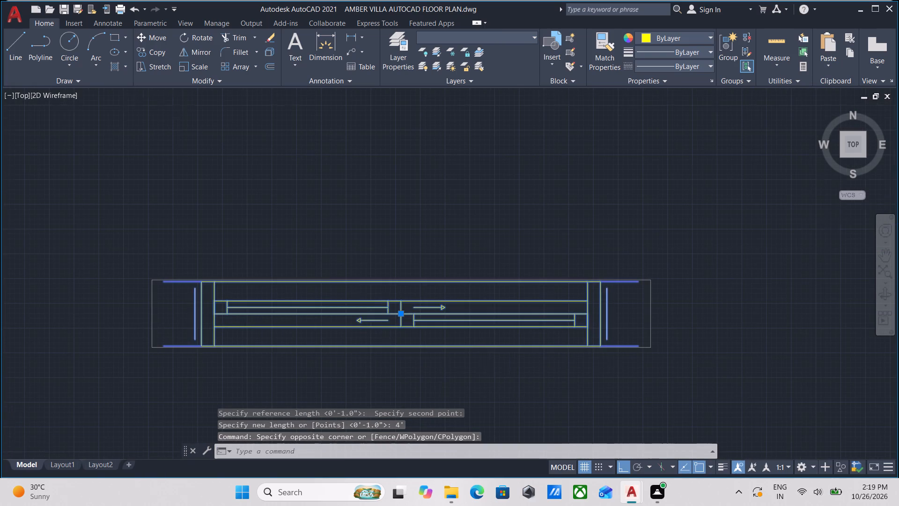
scroll(487, 350, up, 1)
scroll(364, 328, down, 2)
middle_drag(362, 328, 380, 361)
key(Escape)
middle_drag(178, 338, 229, 345)
text(dli)
key(Return)
scroll(150, 322, up, 1)
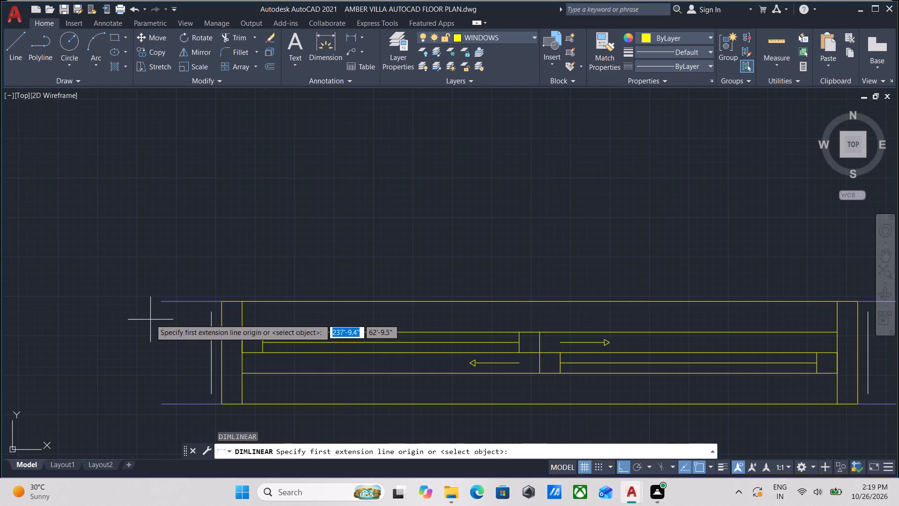
click(161, 300)
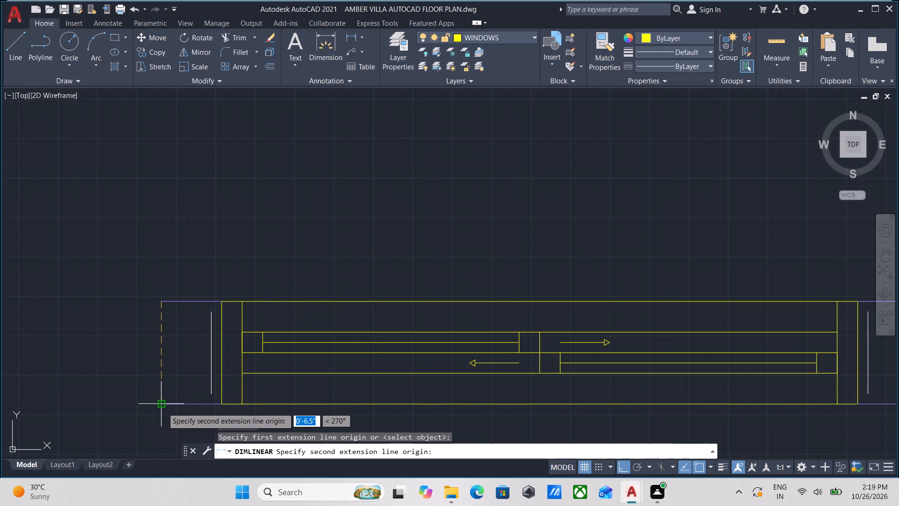
click(162, 407)
scroll(133, 361, down, 2)
middle_drag(133, 361, 249, 374)
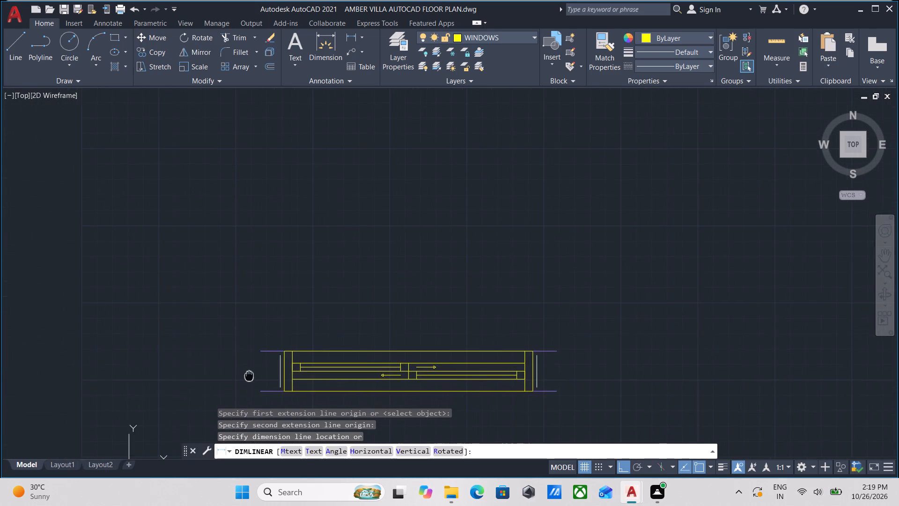
scroll(223, 378, up, 2)
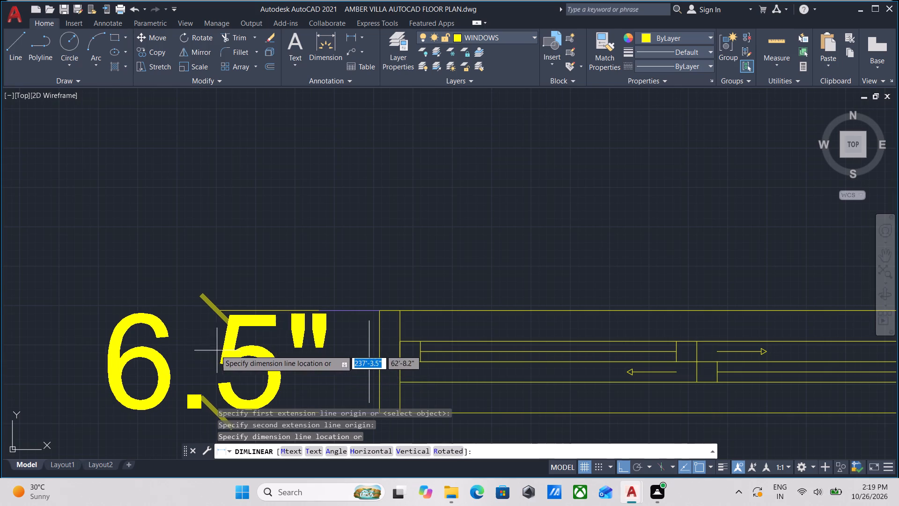
scroll(189, 340, down, 1)
key(Escape)
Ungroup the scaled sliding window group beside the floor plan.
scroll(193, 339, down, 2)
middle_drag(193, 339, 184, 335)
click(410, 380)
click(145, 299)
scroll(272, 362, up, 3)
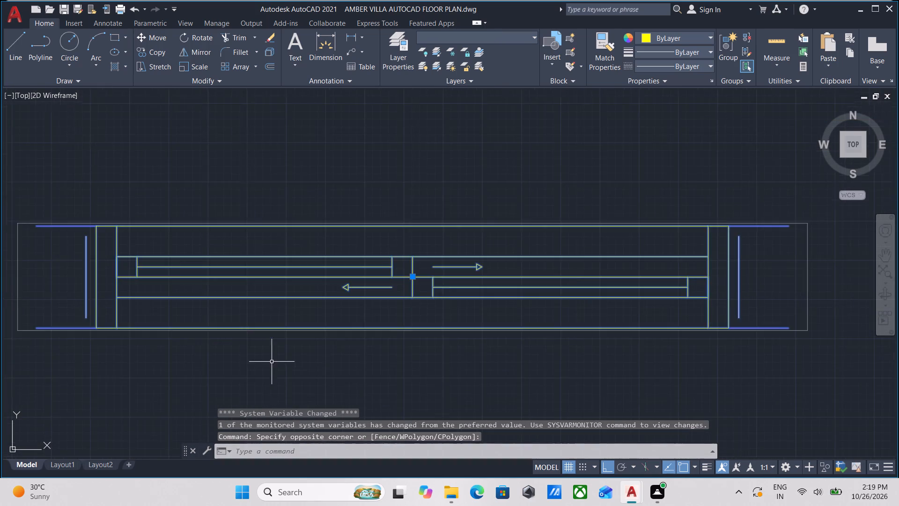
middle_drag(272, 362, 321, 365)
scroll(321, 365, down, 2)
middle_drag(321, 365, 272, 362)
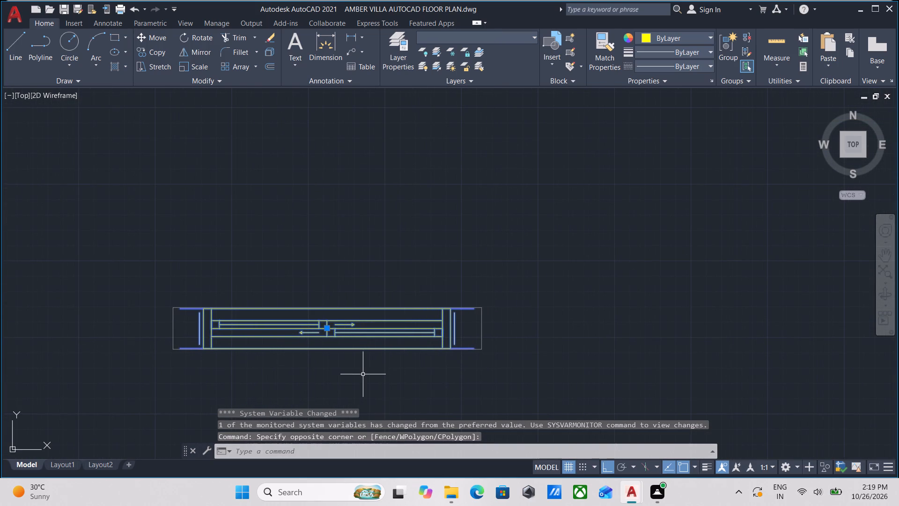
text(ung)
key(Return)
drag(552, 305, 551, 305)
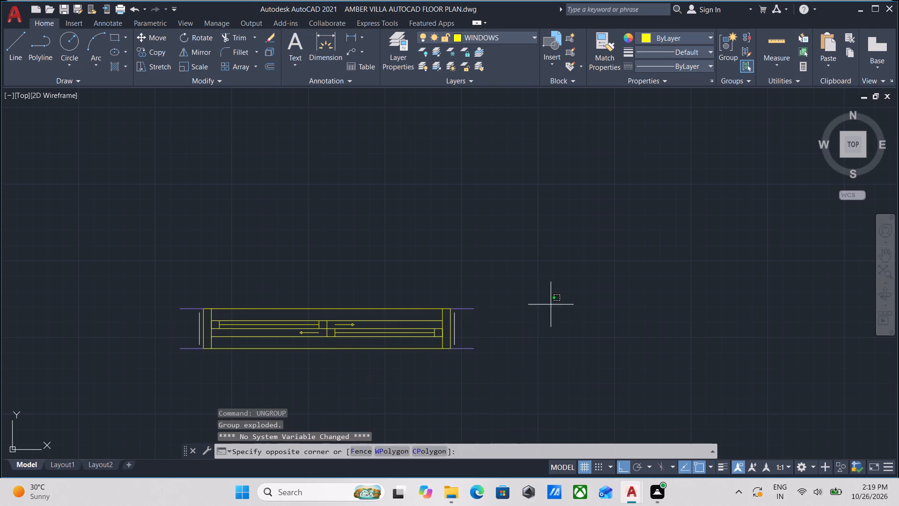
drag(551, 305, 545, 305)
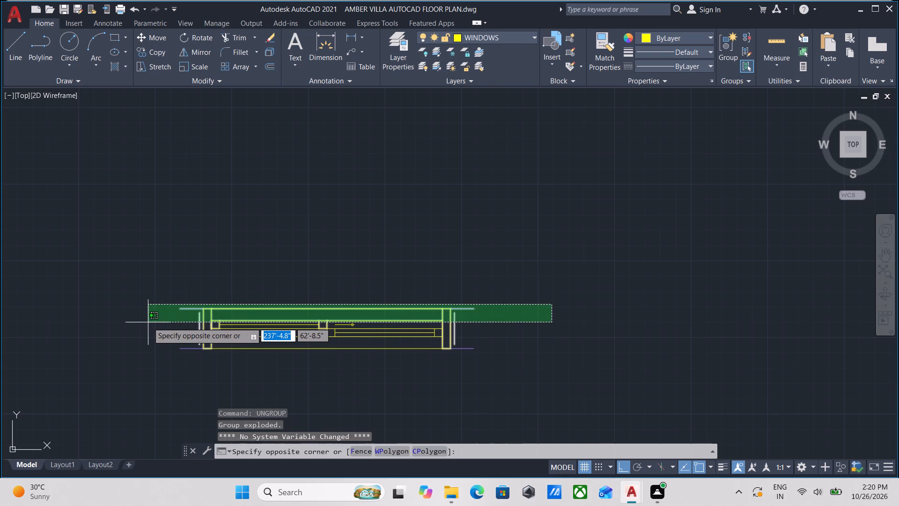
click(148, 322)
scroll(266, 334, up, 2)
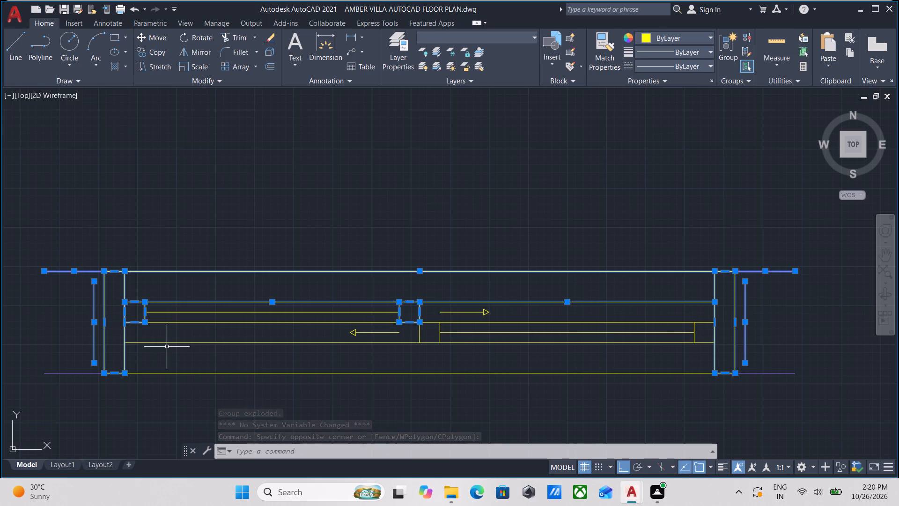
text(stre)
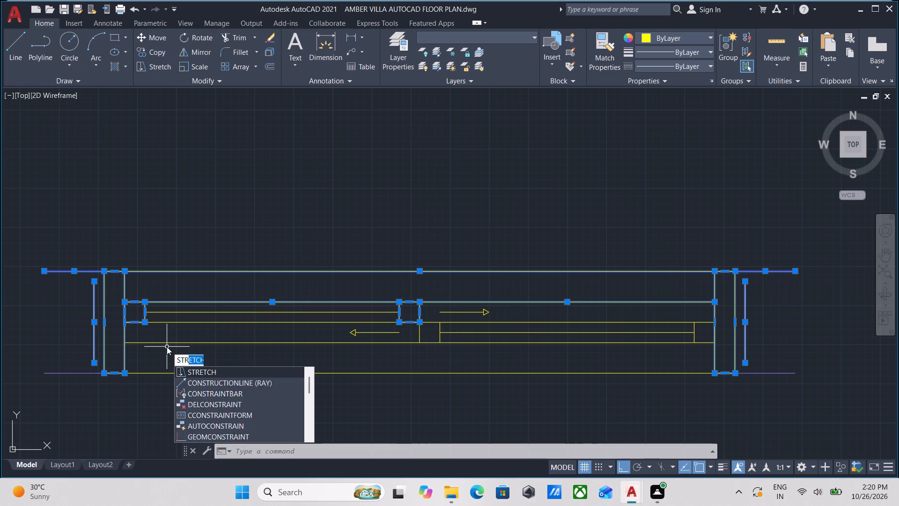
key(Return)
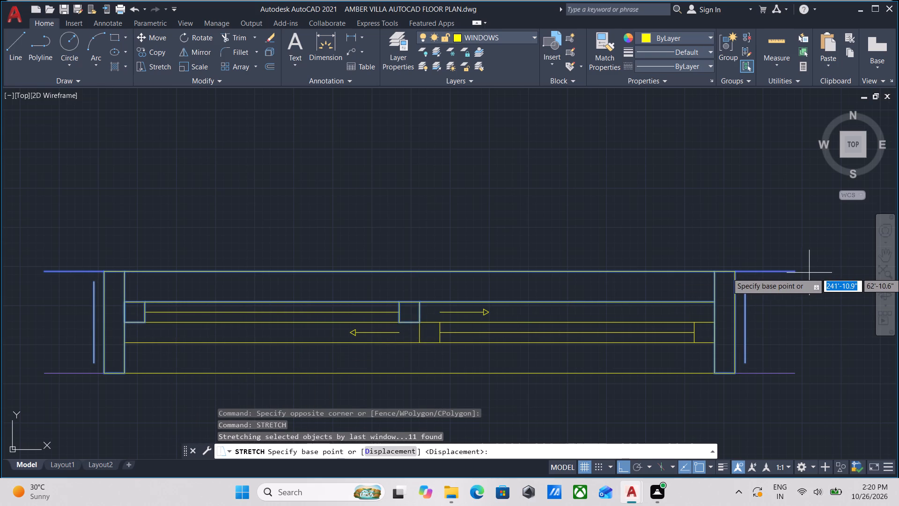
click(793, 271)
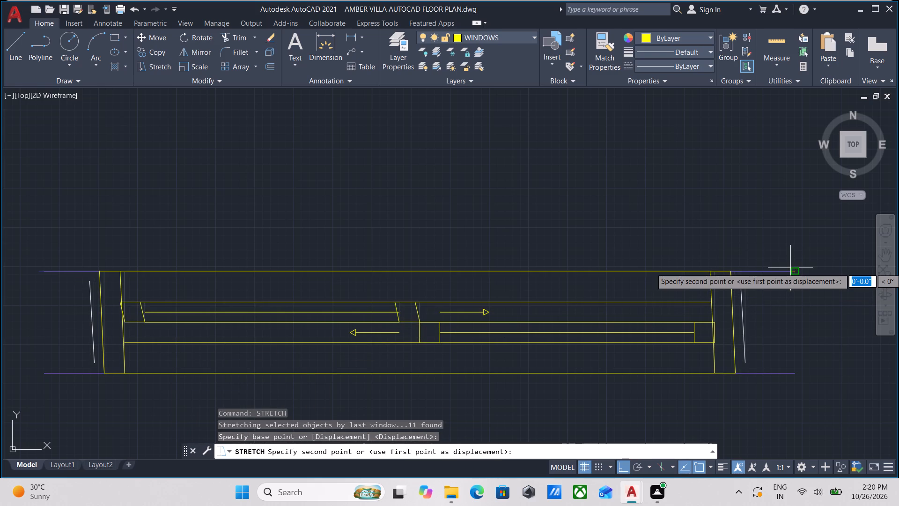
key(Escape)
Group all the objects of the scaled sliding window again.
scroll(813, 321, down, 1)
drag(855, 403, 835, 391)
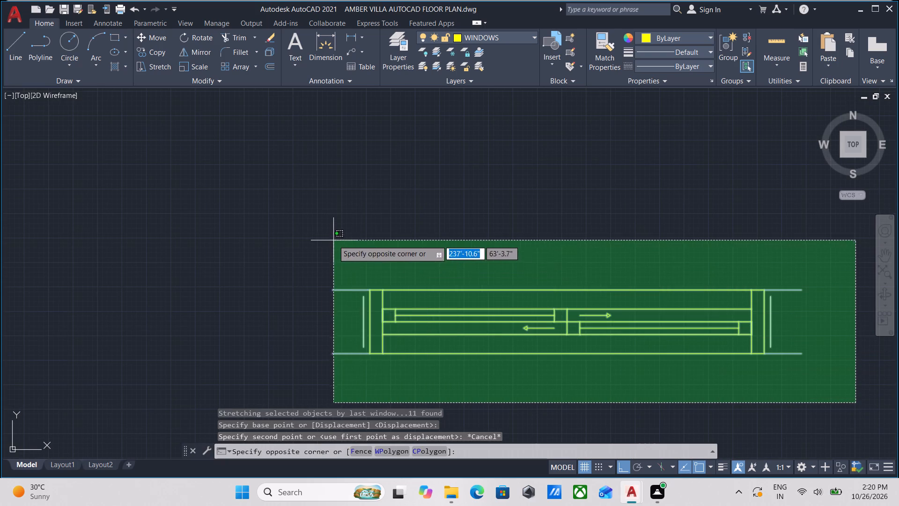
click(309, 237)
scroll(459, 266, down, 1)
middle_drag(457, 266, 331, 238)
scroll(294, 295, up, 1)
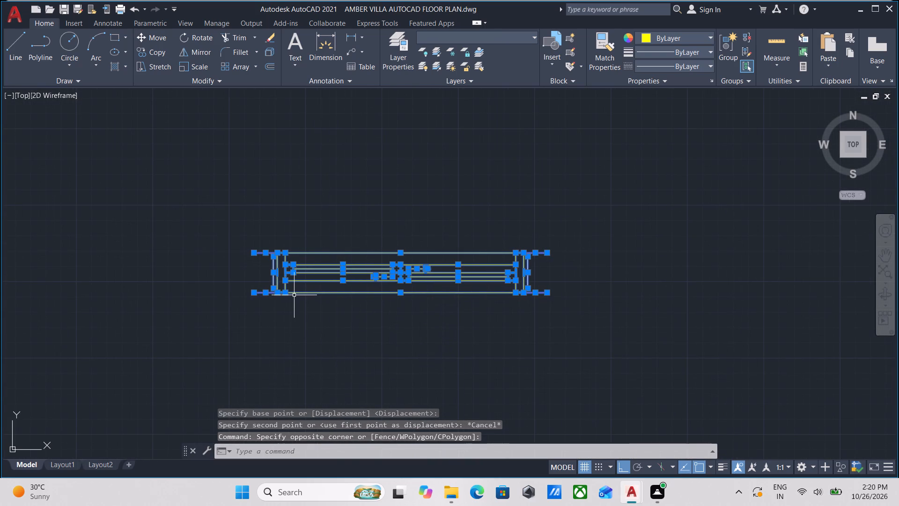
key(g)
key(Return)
Copy the window group from its lower-right line end to the lower-right corner of the opening in the plan's bottom room wall.
click(386, 332)
click(347, 269)
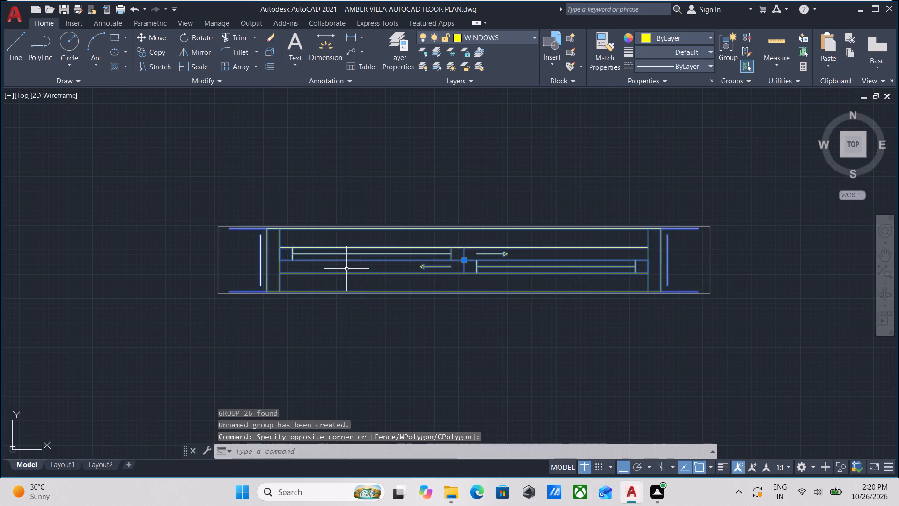
middle_drag(323, 323, 346, 333)
text(co)
key(Return)
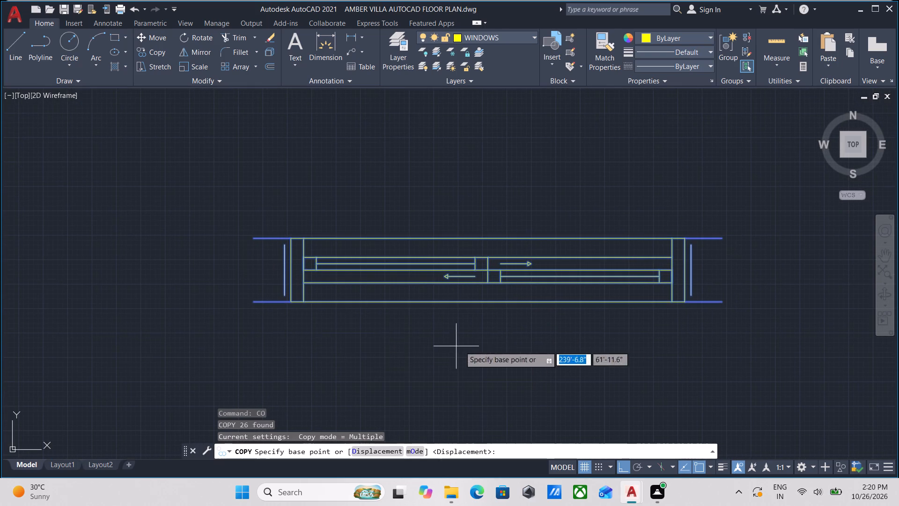
click(724, 302)
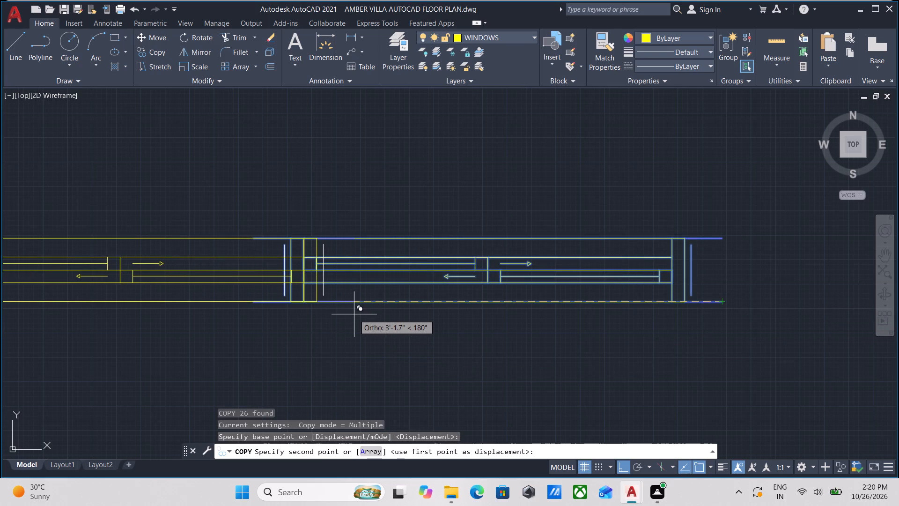
key(F8)
scroll(470, 266, down, 5)
scroll(199, 333, down, 1)
middle_drag(225, 319, 423, 251)
middle_drag(342, 300, 358, 253)
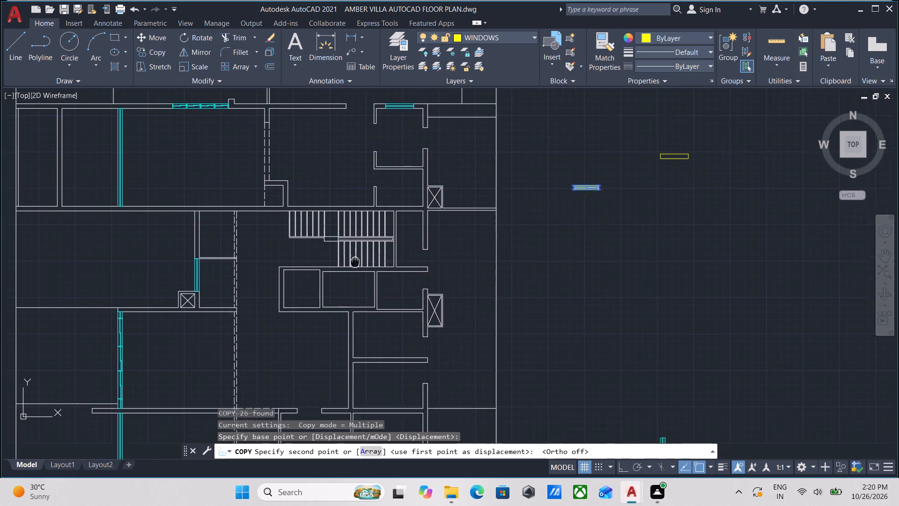
middle_drag(358, 253, 410, 206)
middle_drag(382, 354, 389, 255)
middle_drag(383, 342, 394, 251)
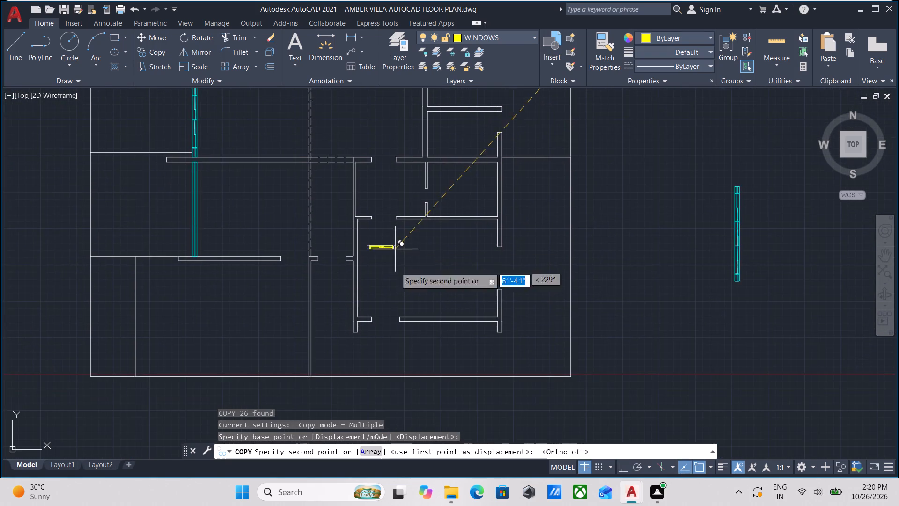
scroll(394, 335, up, 3)
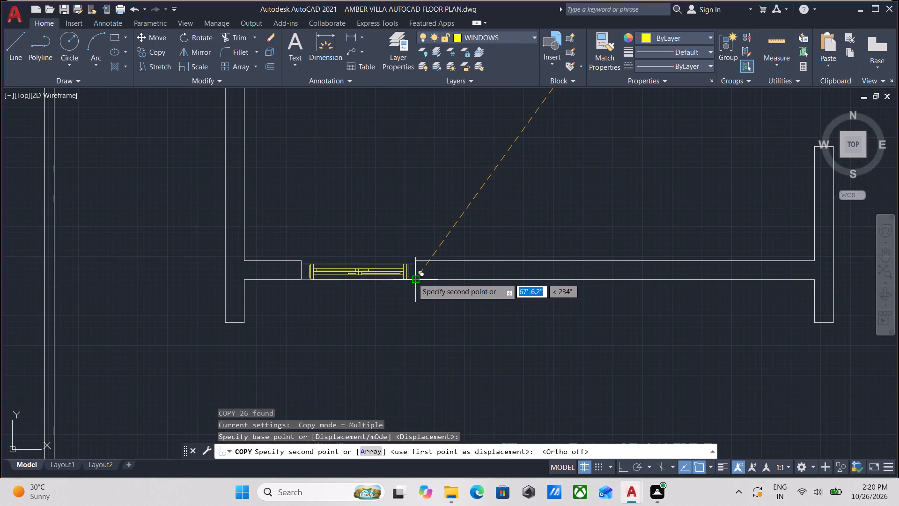
click(413, 278)
scroll(335, 254, up, 3)
key(Escape)
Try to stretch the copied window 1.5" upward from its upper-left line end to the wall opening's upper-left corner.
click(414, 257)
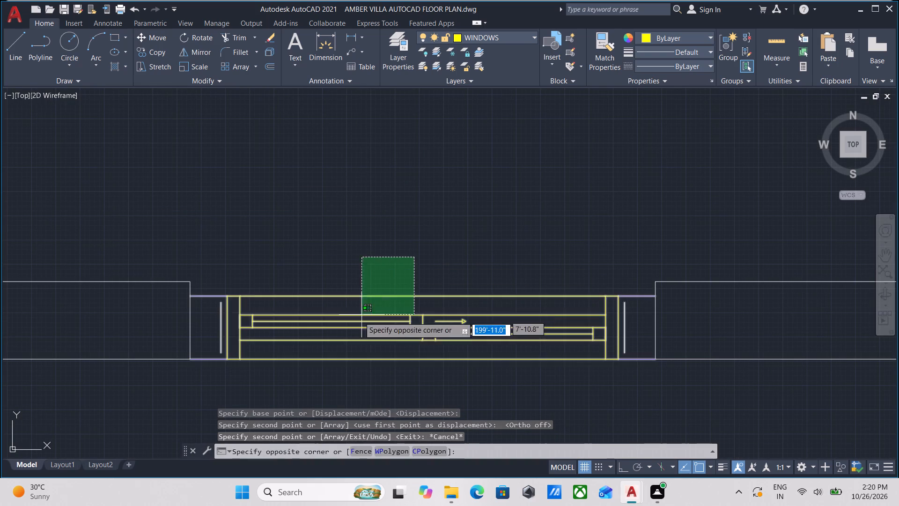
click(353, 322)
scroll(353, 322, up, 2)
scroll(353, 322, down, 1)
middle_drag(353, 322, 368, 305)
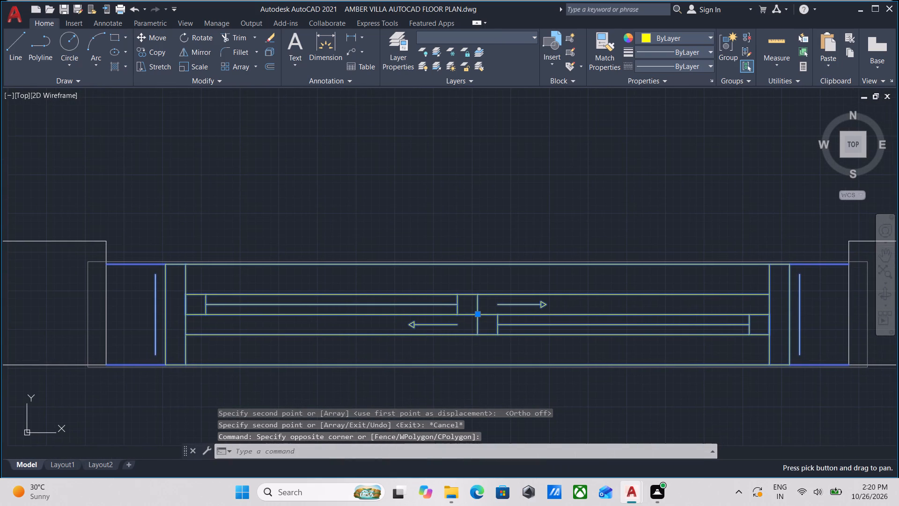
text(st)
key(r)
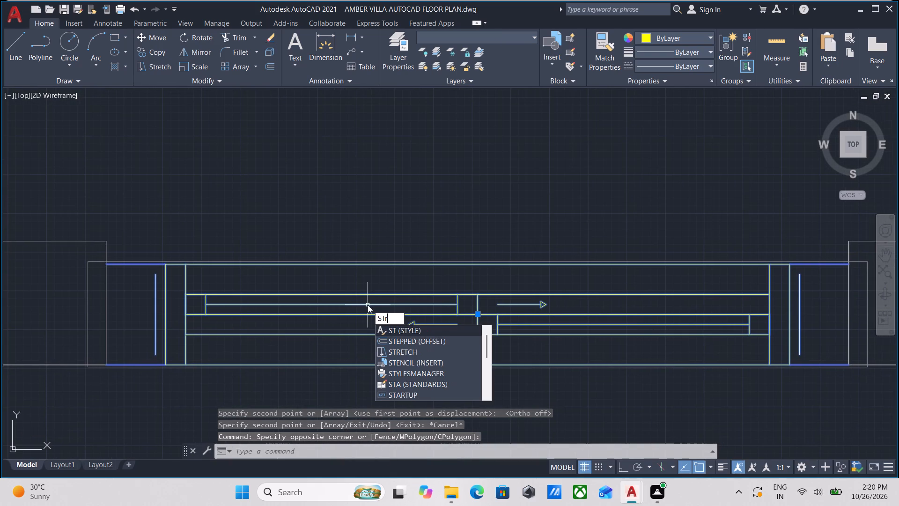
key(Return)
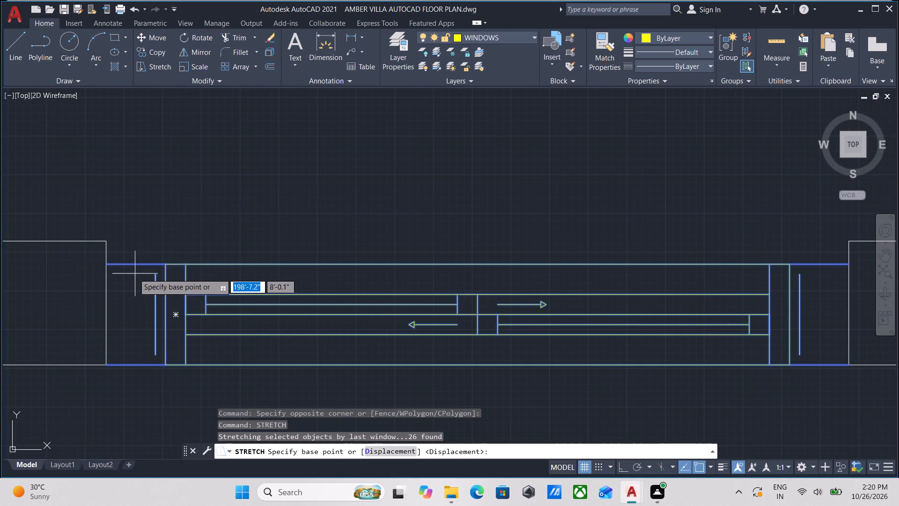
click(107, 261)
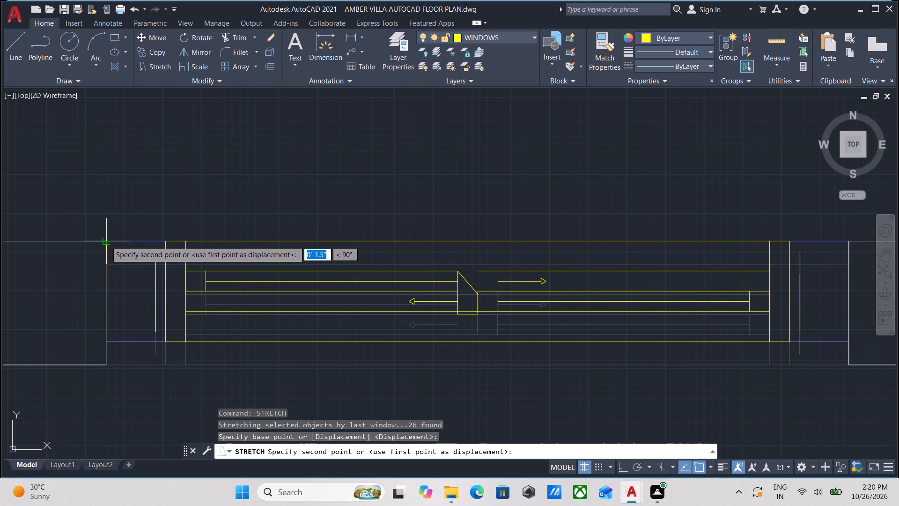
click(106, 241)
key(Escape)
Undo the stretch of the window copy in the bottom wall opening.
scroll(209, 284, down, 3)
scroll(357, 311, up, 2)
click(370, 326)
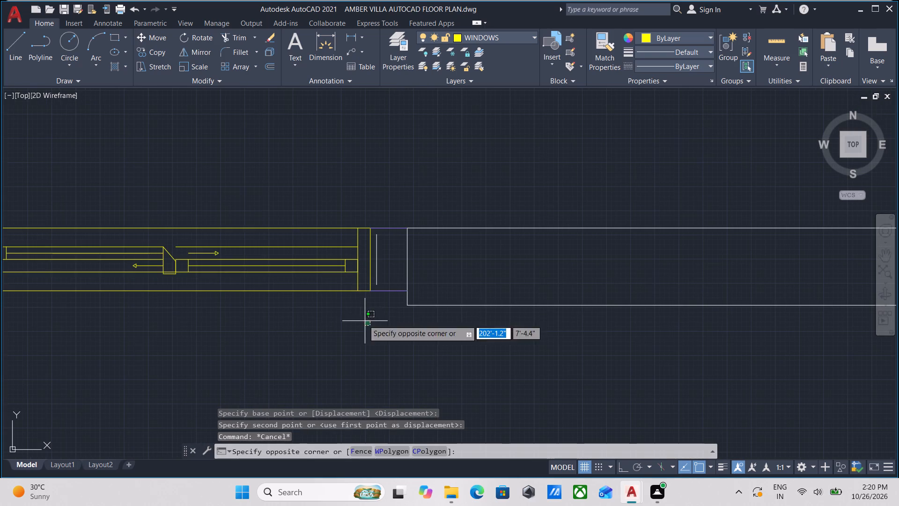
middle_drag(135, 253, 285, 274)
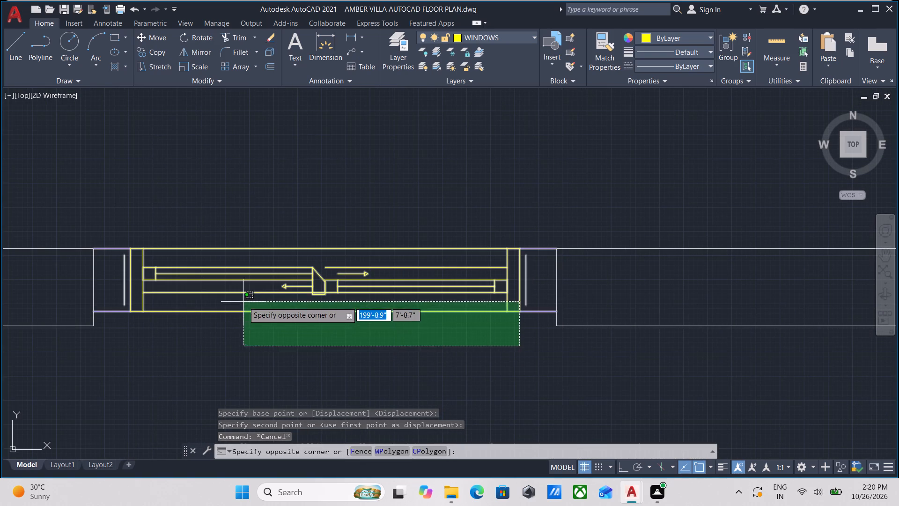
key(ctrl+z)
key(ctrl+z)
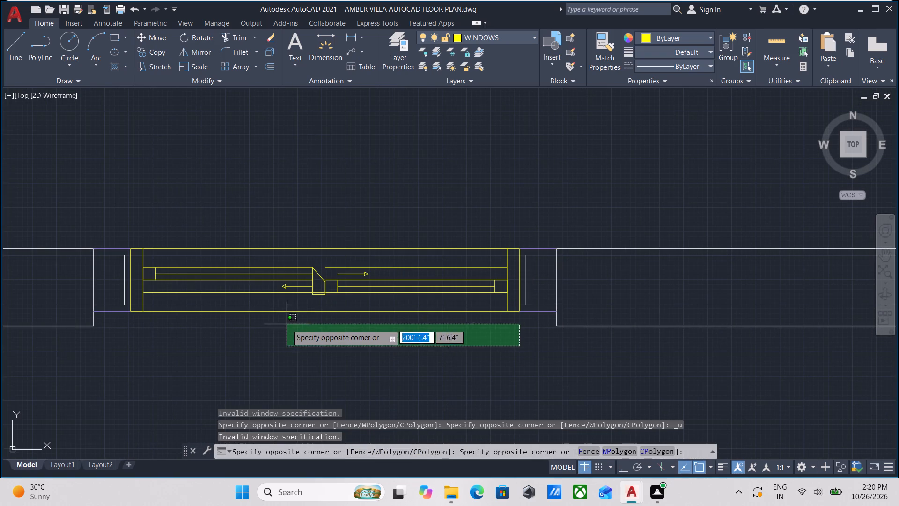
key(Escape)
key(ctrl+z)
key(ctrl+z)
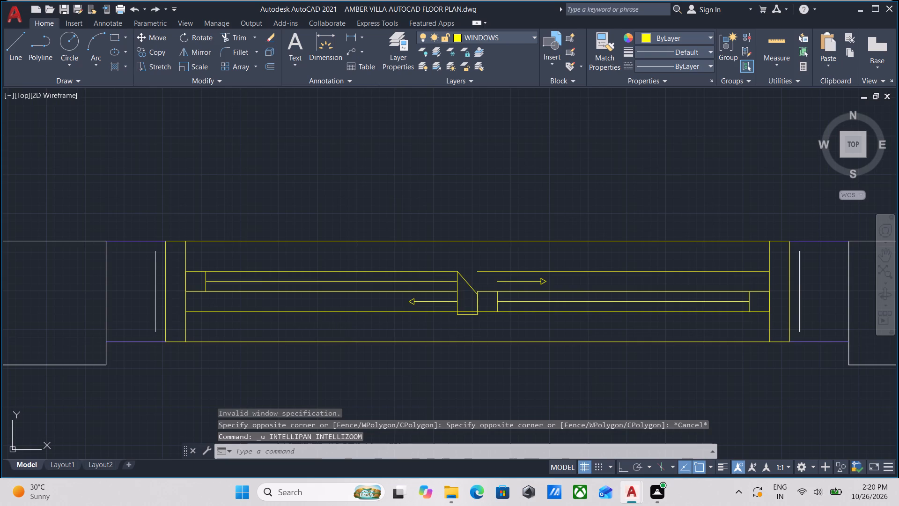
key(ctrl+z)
Examine how the copied window group fits the wall opening's width and thickness.
scroll(319, 328, down, 2)
scroll(398, 350, up, 1)
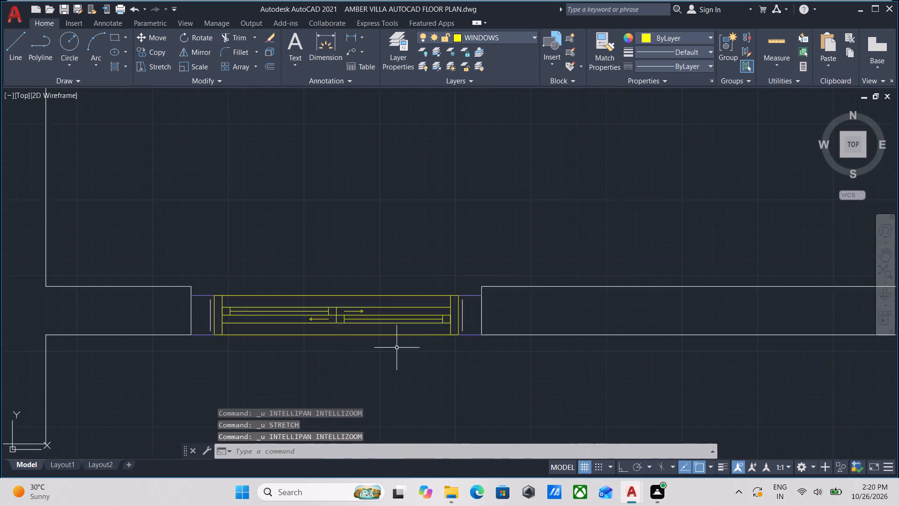
scroll(397, 347, down, 6)
scroll(435, 358, up, 2)
scroll(372, 335, up, 3)
scroll(427, 368, up, 3)
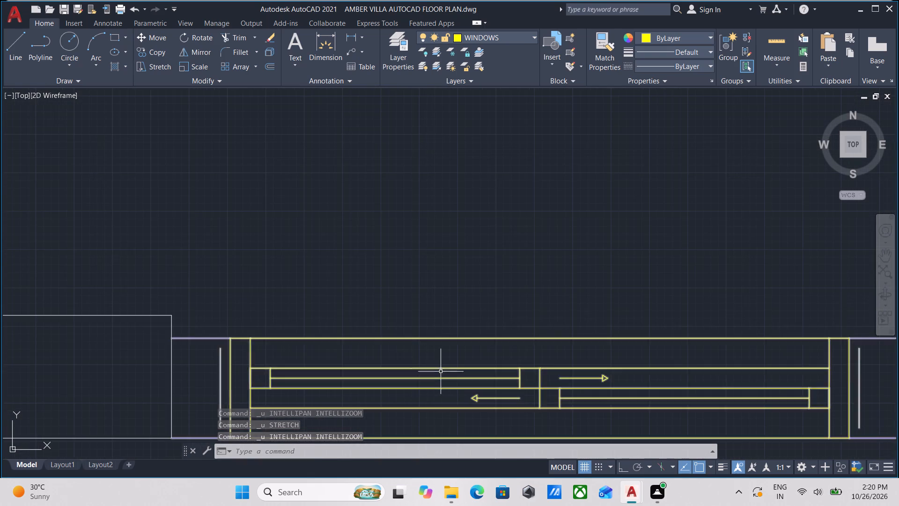
middle_drag(472, 369, 336, 264)
scroll(342, 269, up, 1)
scroll(482, 301, down, 3)
click(536, 360)
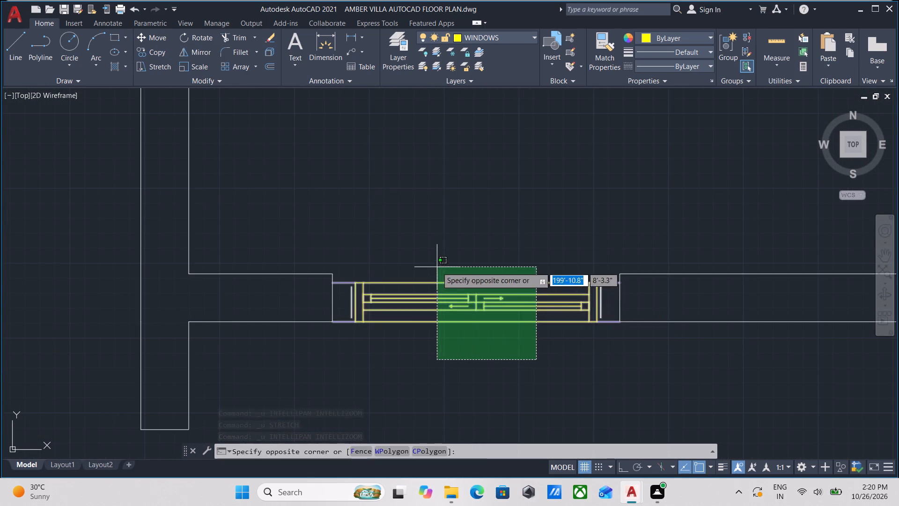
click(437, 267)
scroll(438, 294, down, 2)
middle_drag(435, 298, 434, 305)
scroll(434, 307, down, 3)
scroll(445, 315, up, 1)
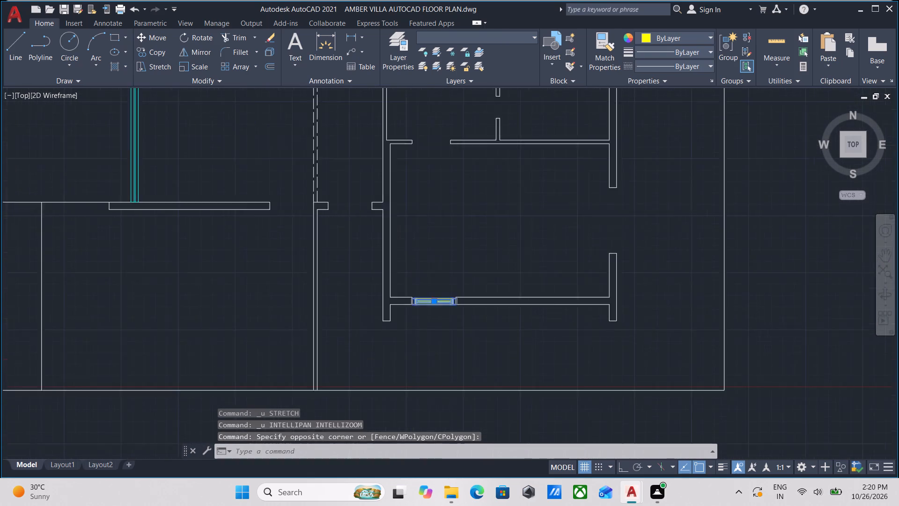
scroll(445, 315, up, 2)
key(Escape)
scroll(443, 301, up, 2)
click(443, 303)
click(340, 225)
Review the window openings across the floor plan and return to the selected window copy in the bottom room wall.
scroll(359, 246, down, 4)
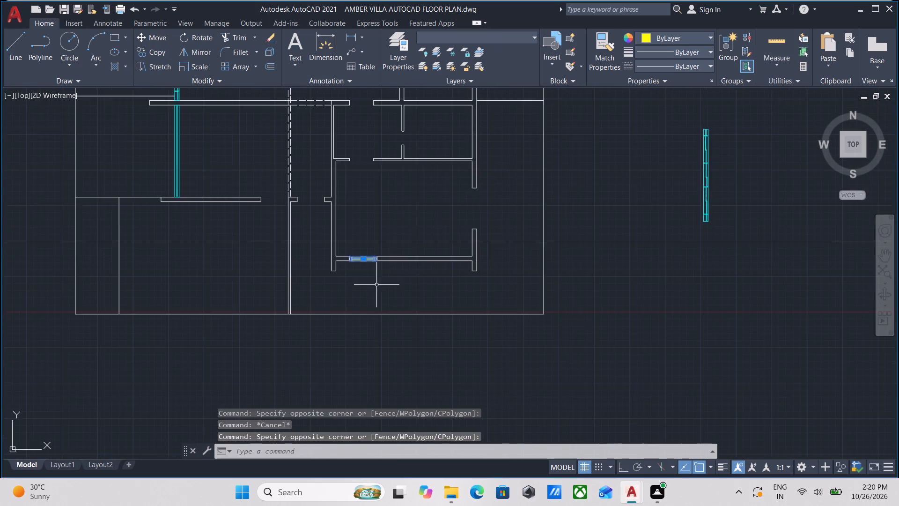
scroll(377, 285, down, 2)
middle_drag(378, 291, 378, 340)
scroll(378, 340, down, 2)
middle_drag(380, 376, 385, 418)
middle_click(385, 418)
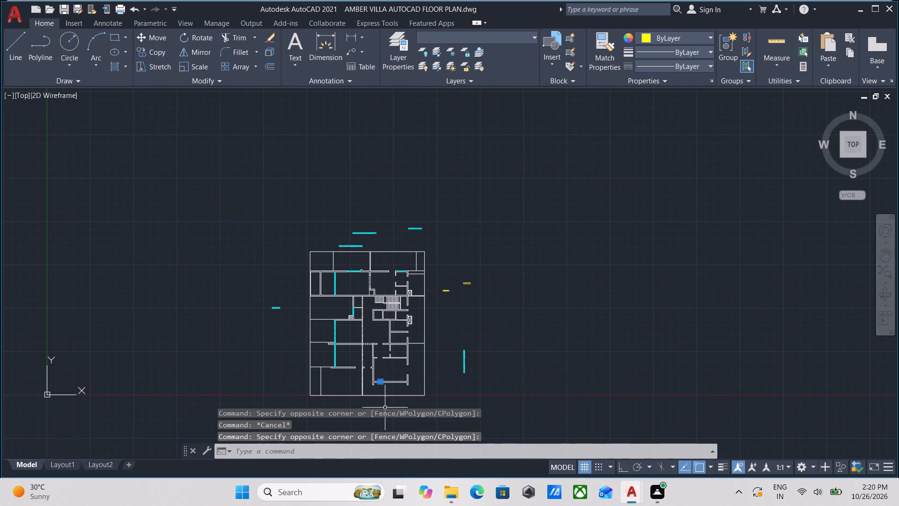
scroll(384, 366, up, 1)
scroll(393, 246, up, 2)
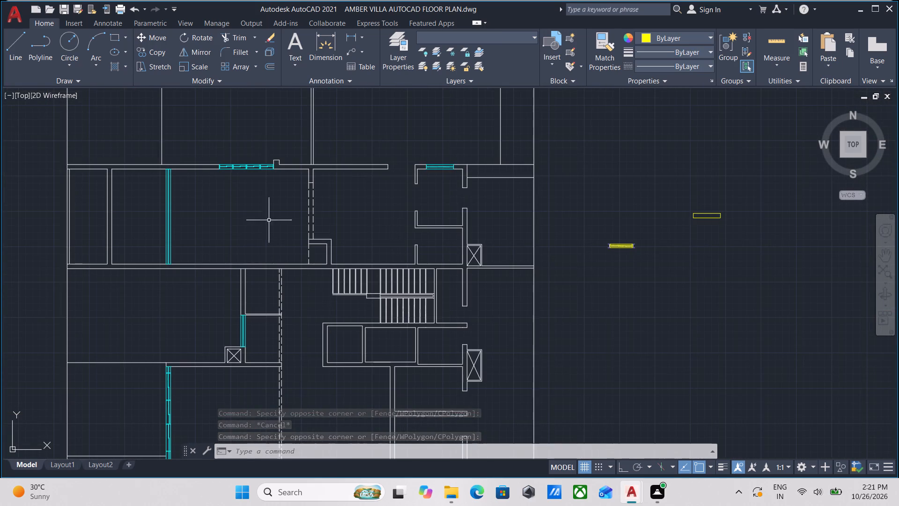
scroll(173, 196, up, 3)
scroll(222, 197, down, 3)
scroll(302, 235, down, 2)
middle_drag(323, 247, 339, 212)
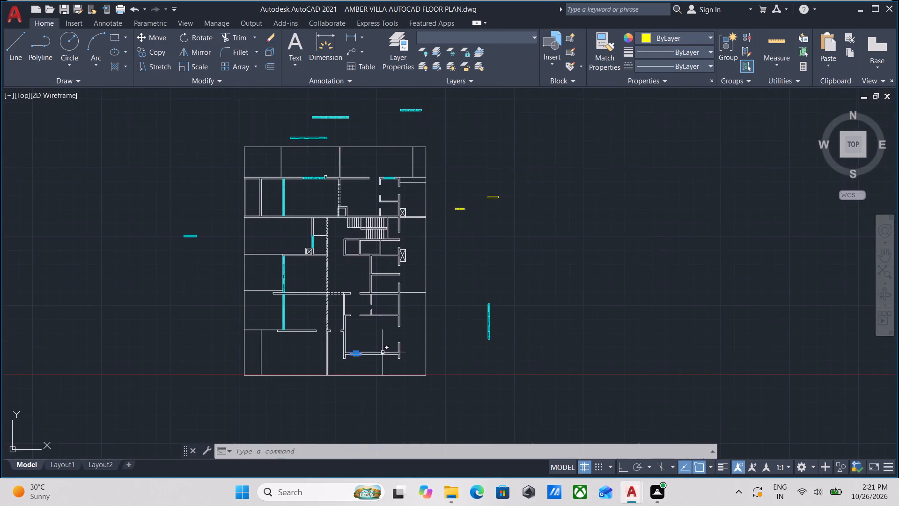
scroll(383, 352, up, 3)
scroll(302, 362, up, 4)
middle_drag(290, 366, 369, 294)
scroll(321, 302, down, 1)
middle_drag(321, 302, 325, 300)
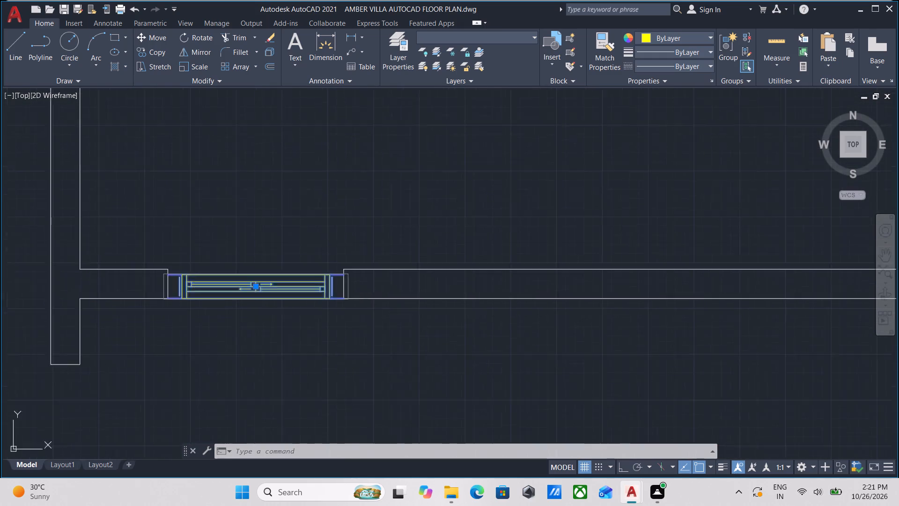
middle_drag(325, 300, 357, 278)
scroll(361, 277, down, 5)
scroll(356, 284, up, 3)
middle_drag(326, 272, 333, 294)
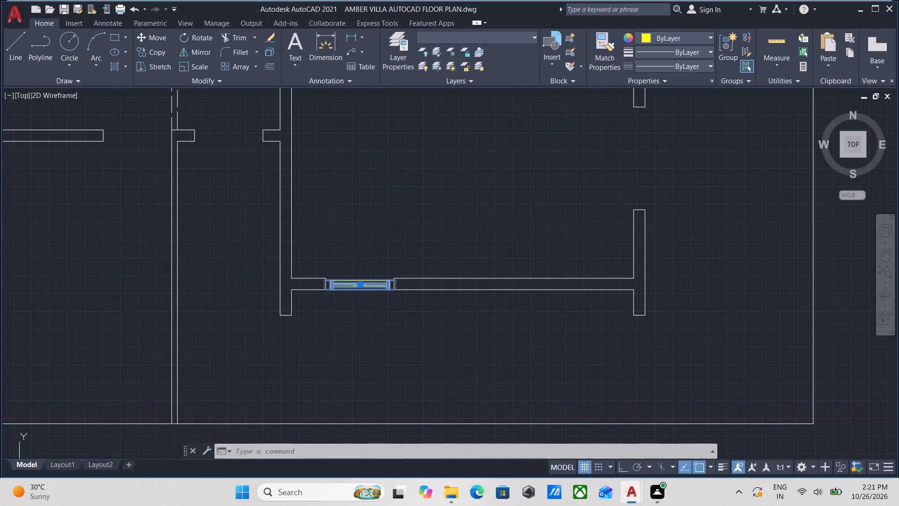
Move the selected window copy from the bottom wall opening, using the opening's lower corner as base point, to the empty area below the plan outline.
key(m)
key(Return)
scroll(377, 292, up, 3)
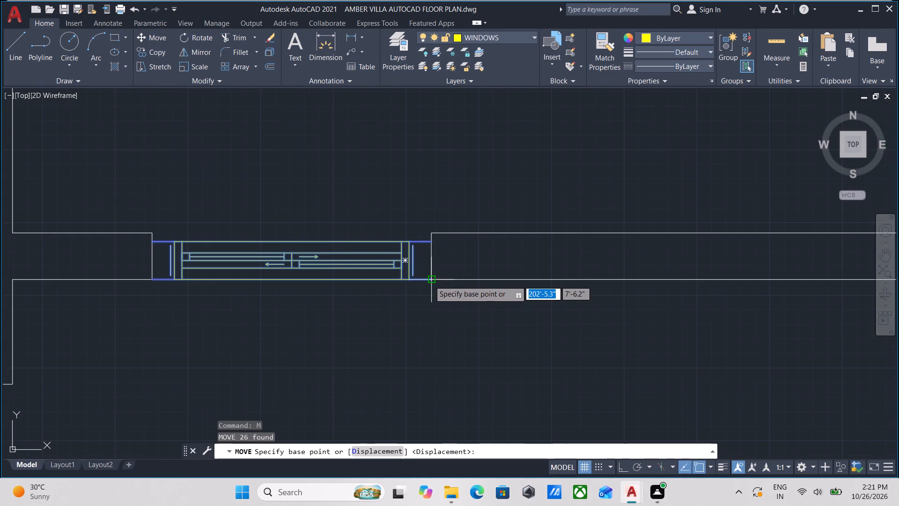
click(432, 281)
scroll(381, 427, down, 2)
middle_drag(381, 420, 414, 233)
scroll(377, 365, down, 2)
middle_drag(377, 365, 384, 288)
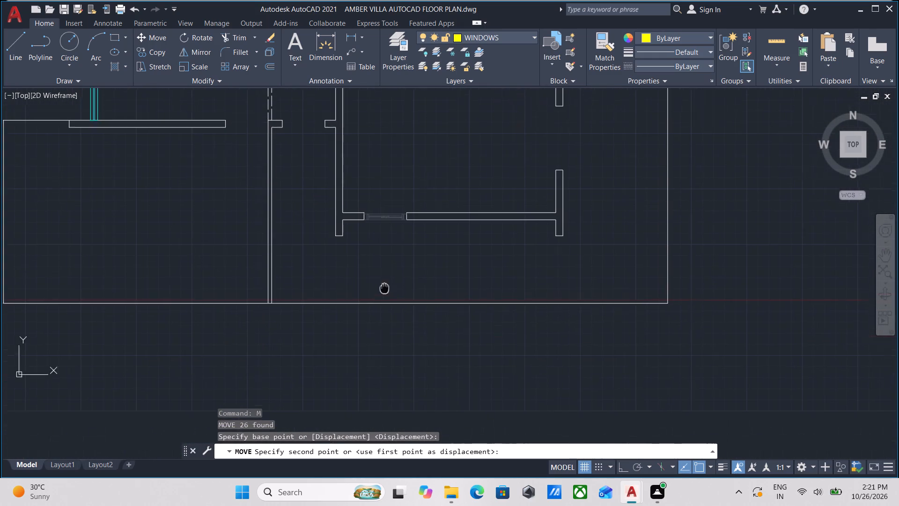
middle_drag(384, 288, 385, 285)
click(384, 376)
scroll(382, 380, up, 2)
key(Escape)
Ungroup the sliding window copy located below the plan outline.
click(398, 389)
click(337, 320)
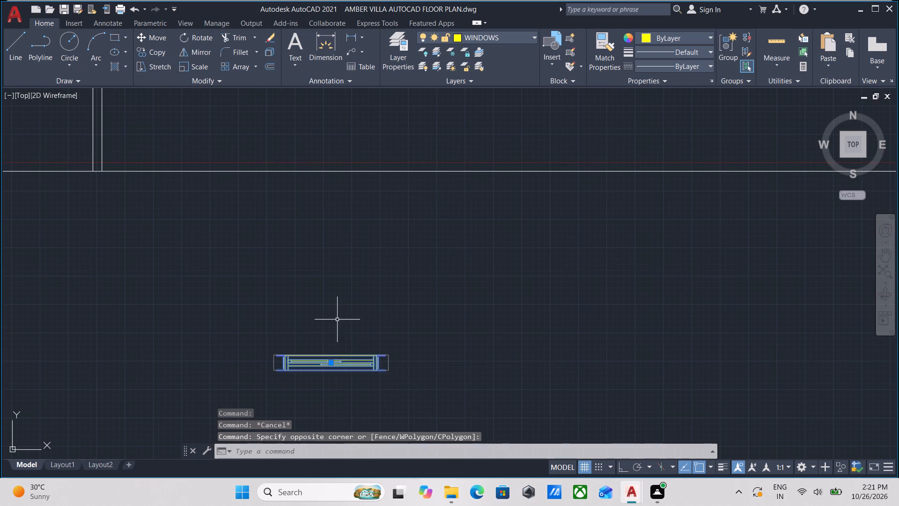
scroll(341, 416, up, 2)
middle_drag(248, 333, 254, 364)
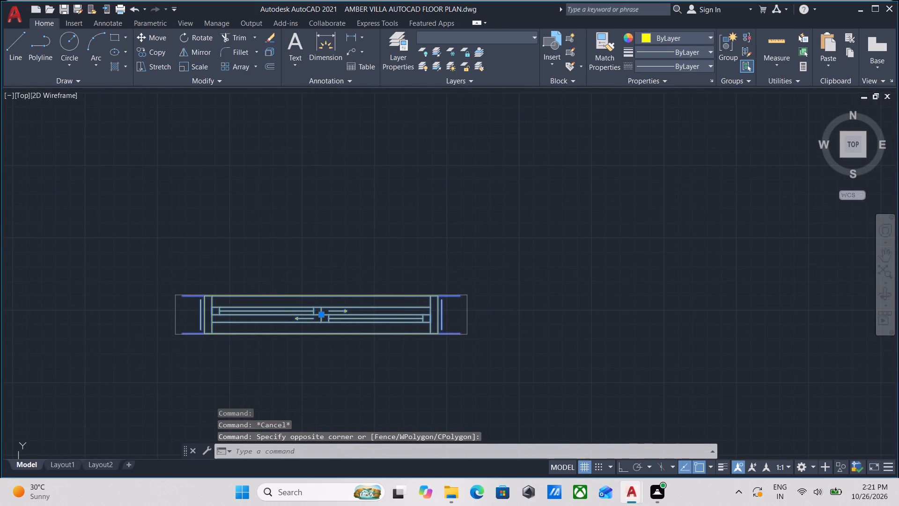
text(ung)
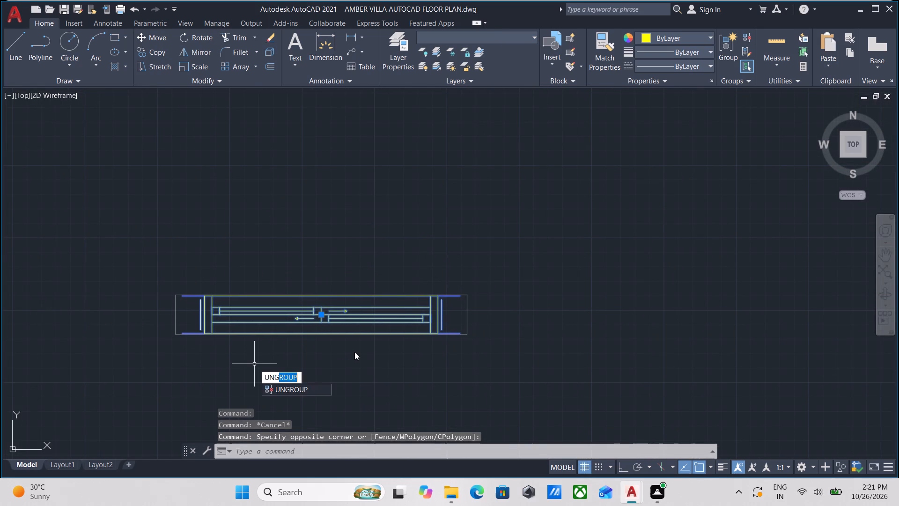
key(Escape)
click(377, 363)
click(249, 263)
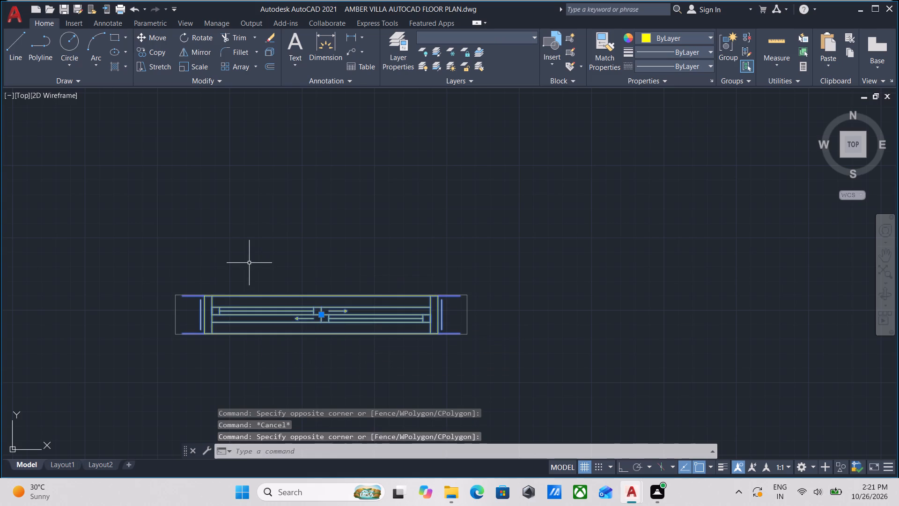
text(ung)
key(Return)
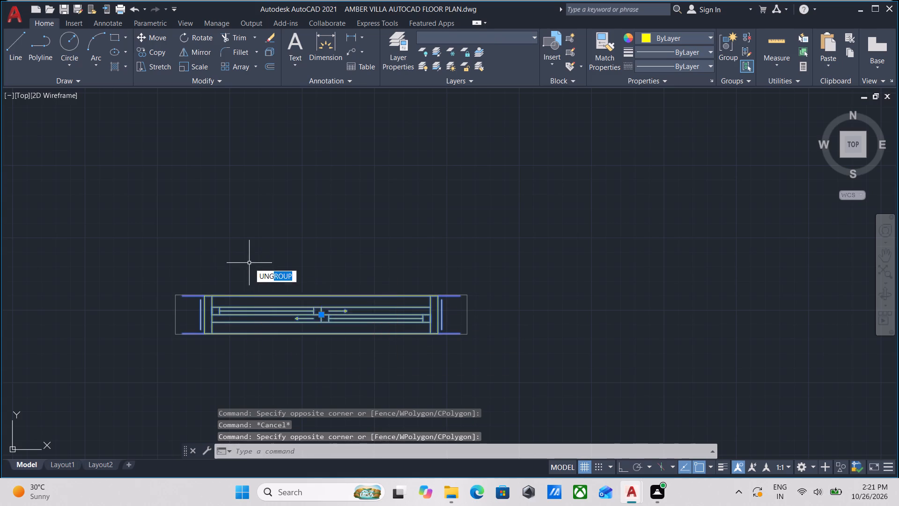
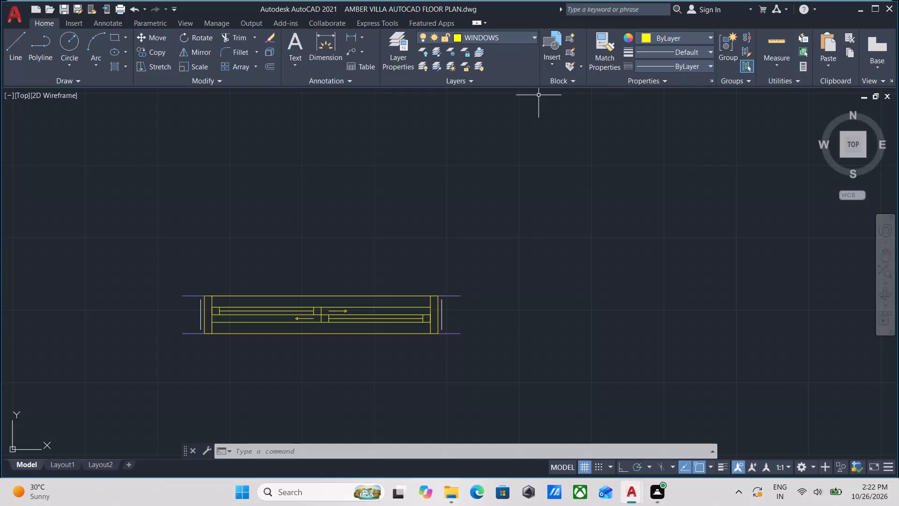
Copy the ungrouped sliding window from below the plan into the bottom room wall opening, matching its lower end corner to the opening's lower corner.
click(520, 372)
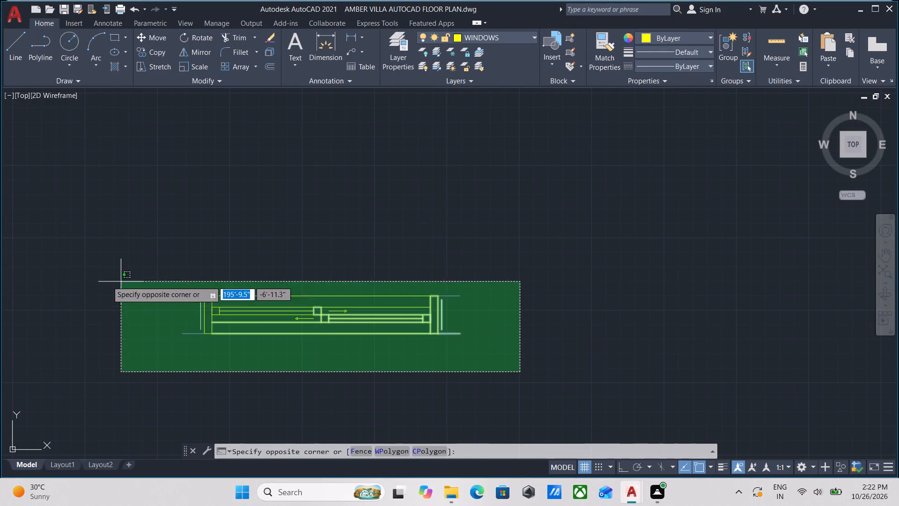
click(435, 380)
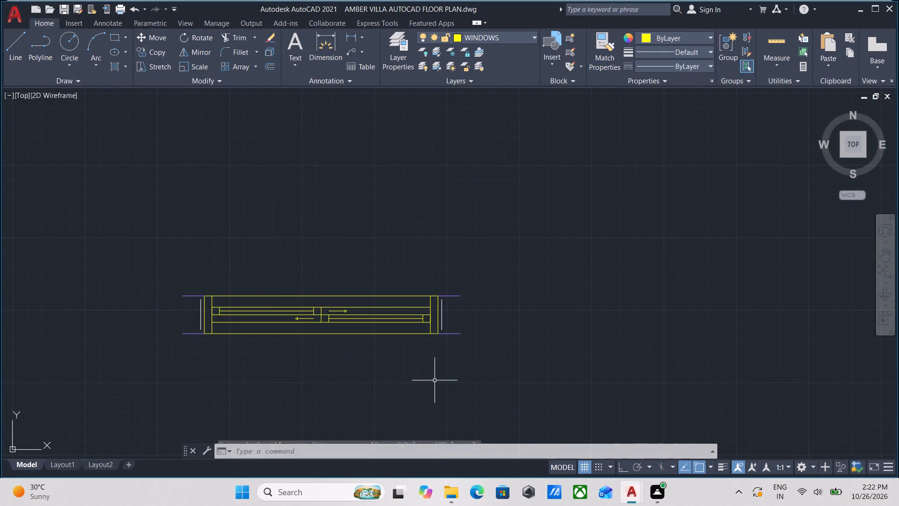
middle_drag(457, 347, 498, 387)
click(546, 329)
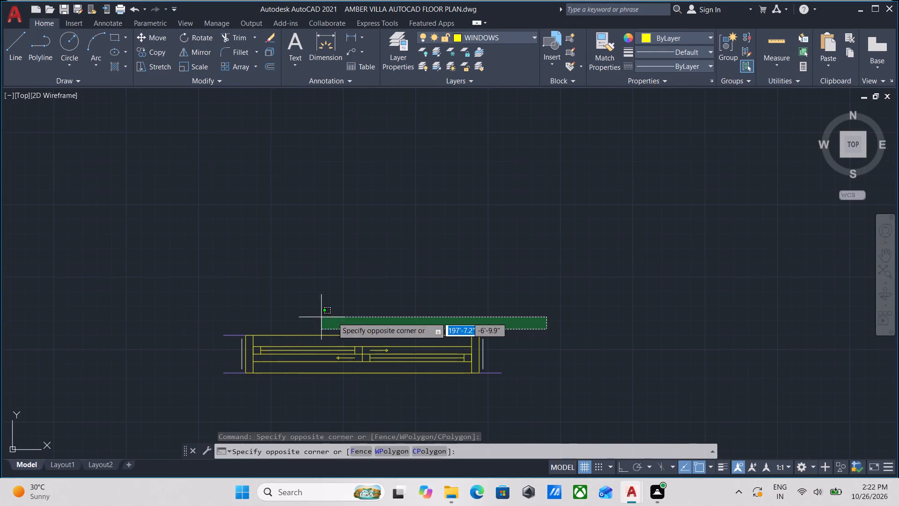
click(614, 325)
scroll(510, 409, down, 4)
middle_drag(533, 409, 537, 378)
drag(552, 397, 544, 387)
click(431, 338)
scroll(507, 372, up, 4)
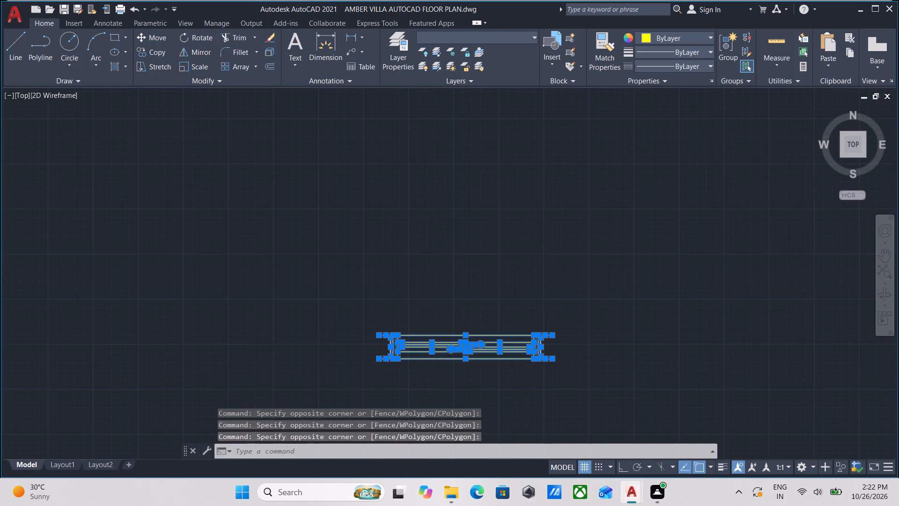
middle_drag(527, 396, 531, 404)
text(co)
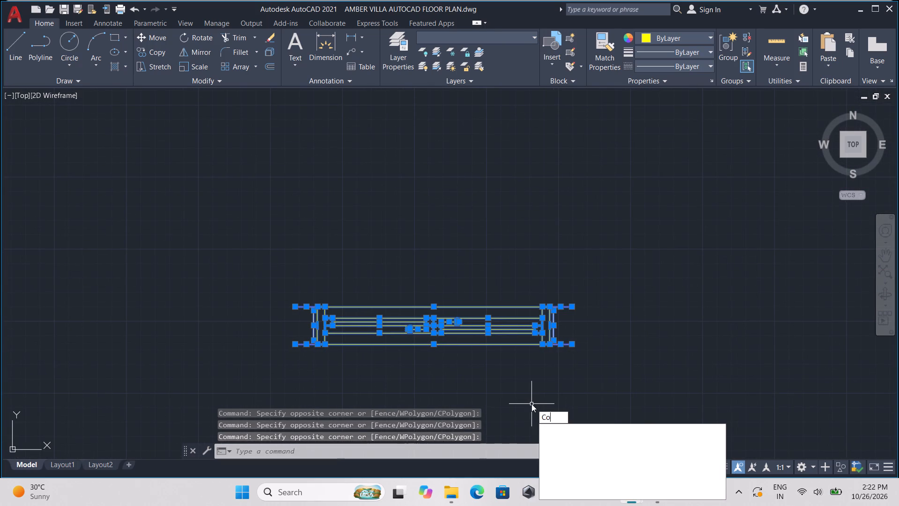
key(Return)
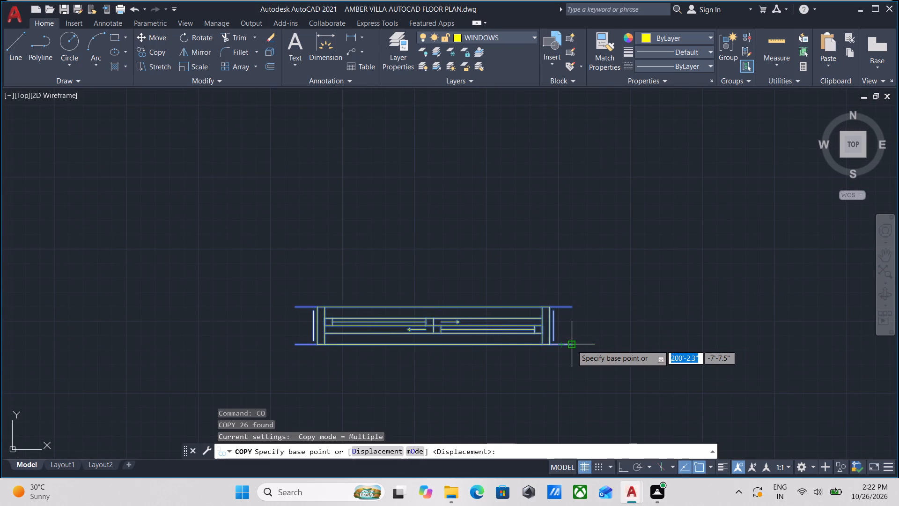
click(572, 345)
scroll(630, 142, down, 1)
middle_drag(610, 167, 544, 385)
scroll(570, 171, down, 1)
middle_drag(571, 175, 576, 200)
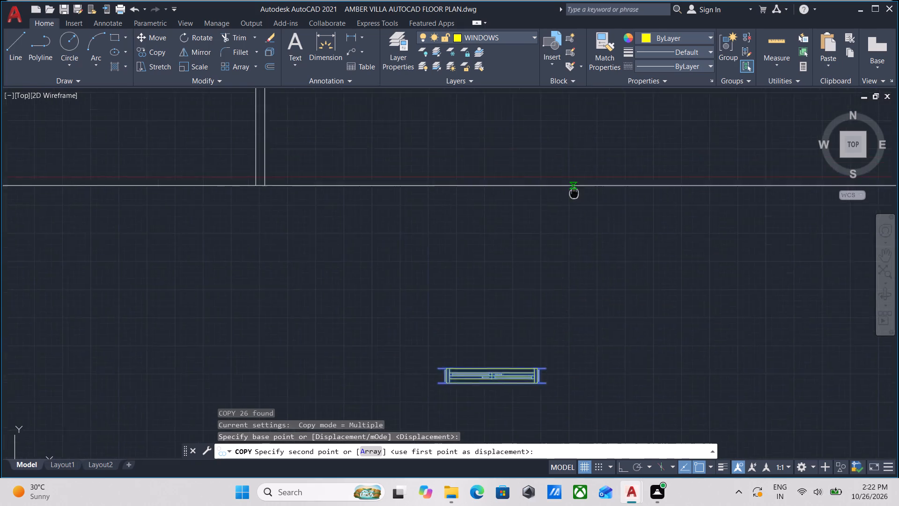
middle_drag(576, 200, 583, 338)
middle_drag(597, 209, 588, 345)
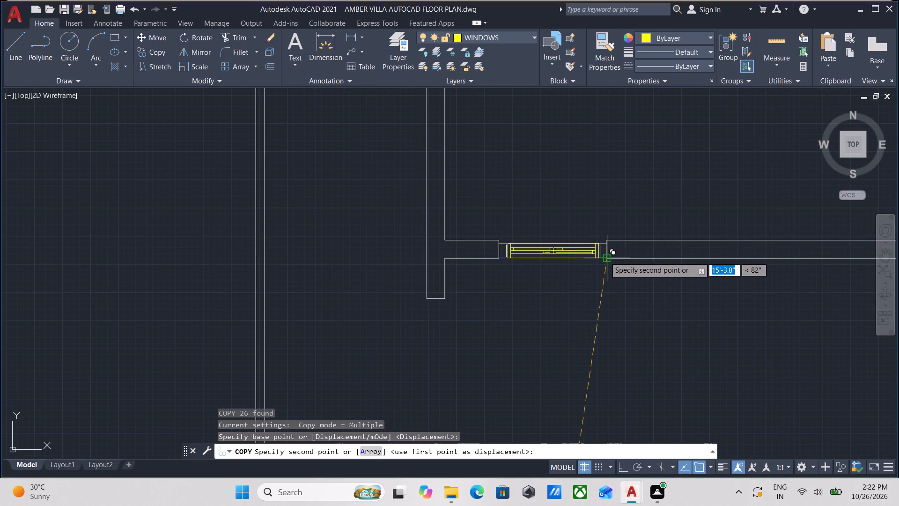
click(605, 257)
scroll(602, 221, up, 2)
key(Escape)
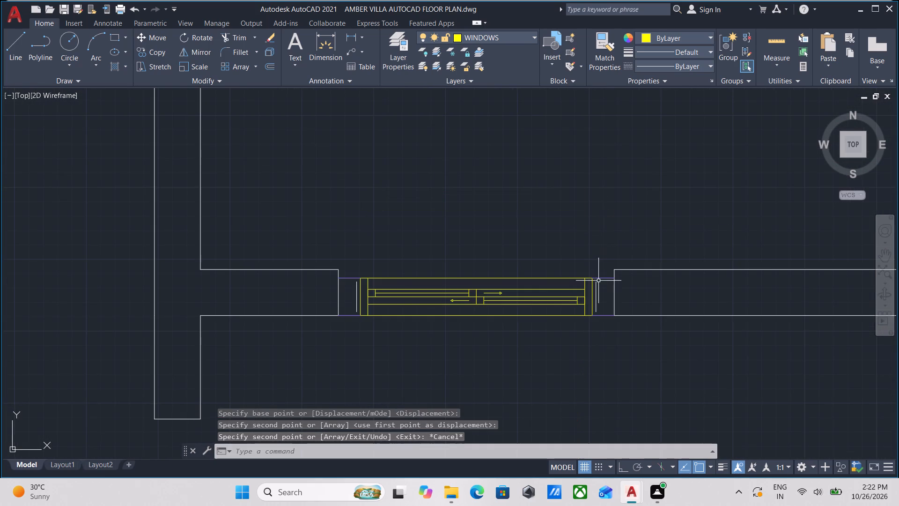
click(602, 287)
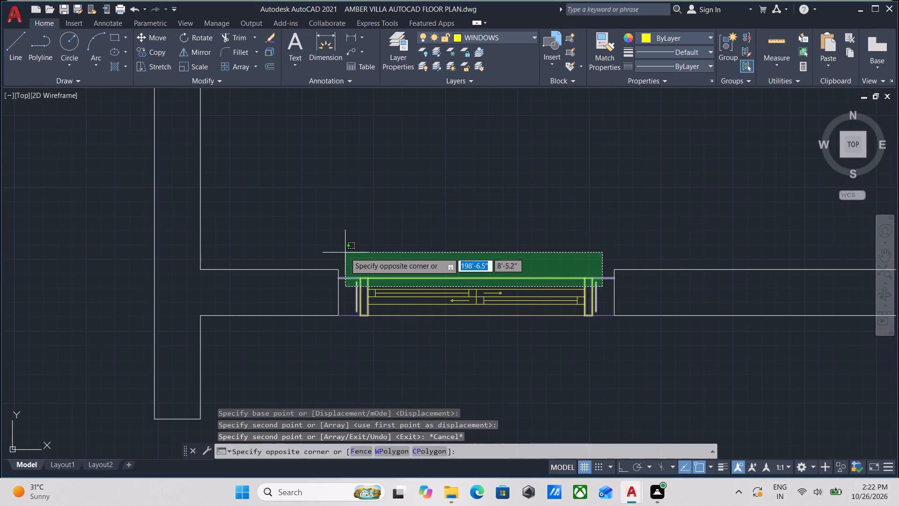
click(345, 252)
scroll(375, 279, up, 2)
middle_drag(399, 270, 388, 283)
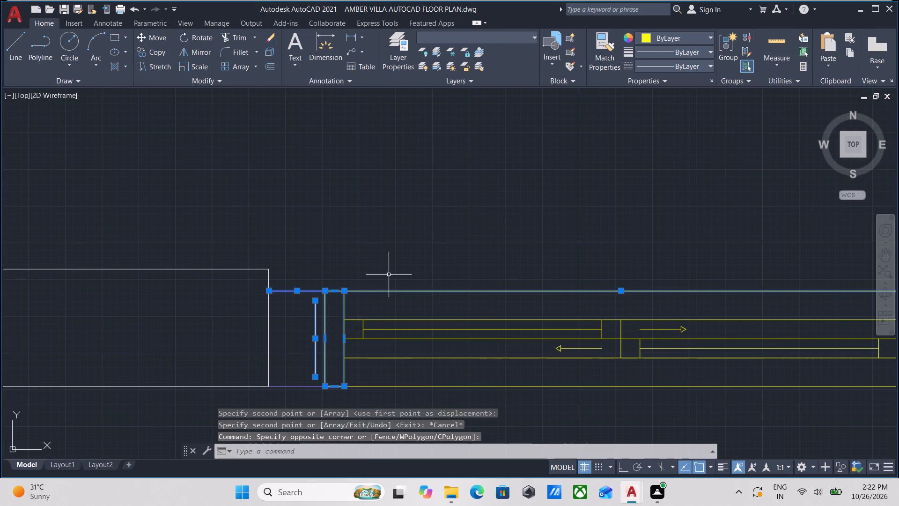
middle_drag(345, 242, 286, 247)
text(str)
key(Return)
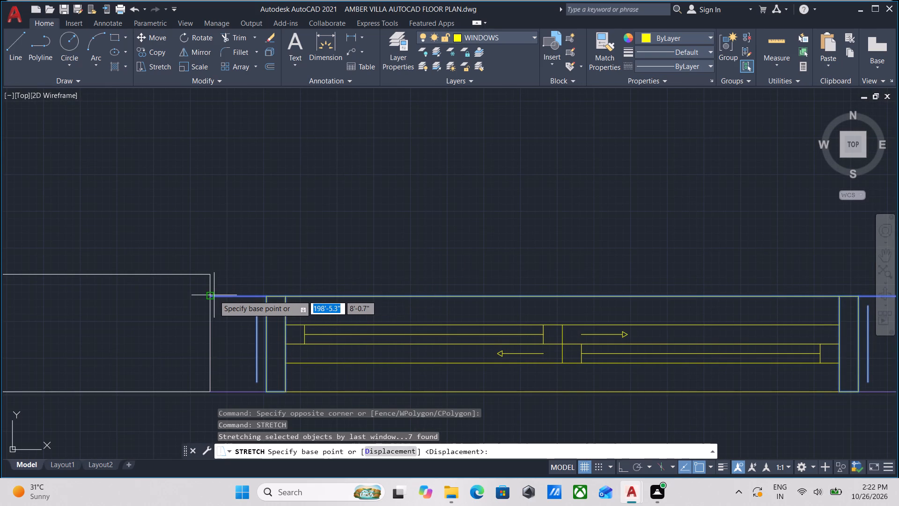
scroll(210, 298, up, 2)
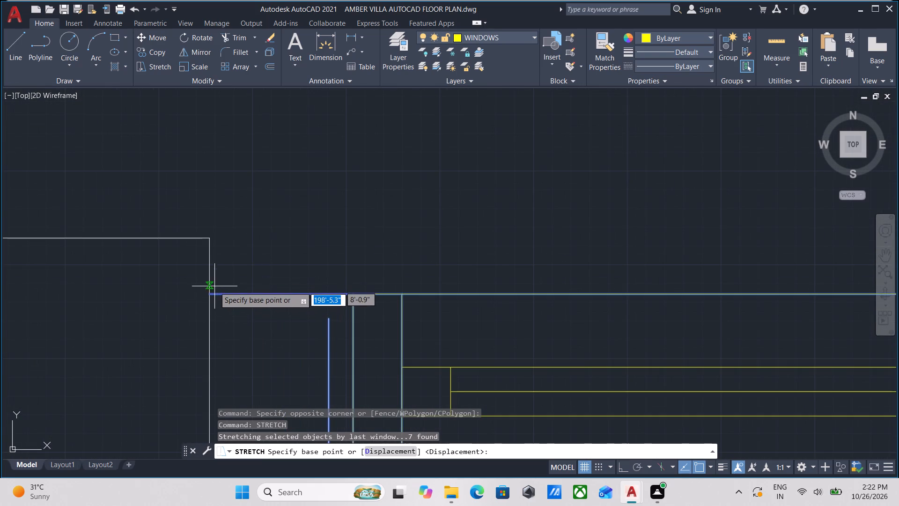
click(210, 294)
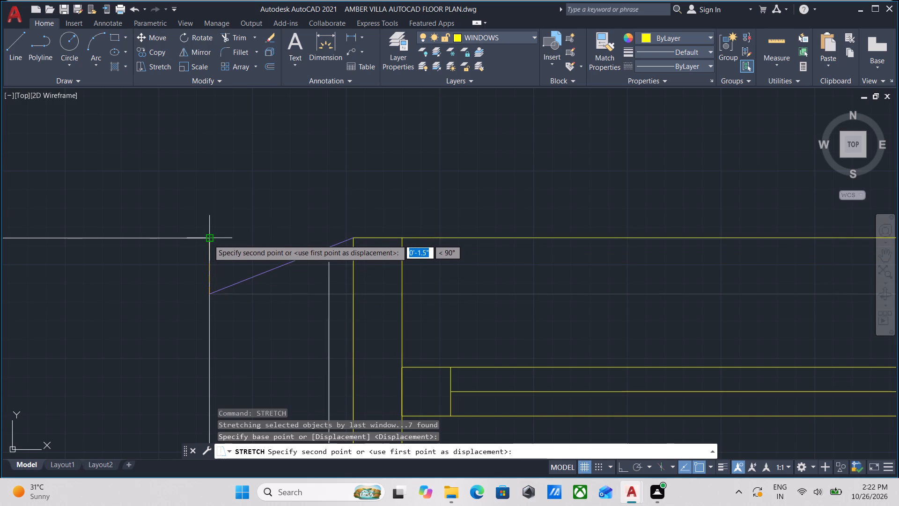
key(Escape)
Stretch the window's upper frame edge 1.5" outward to the wall opening's upper corner, leaving out the short vertical end lines.
scroll(218, 270, down, 2)
scroll(671, 258, down, 2)
middle_drag(643, 258, 604, 259)
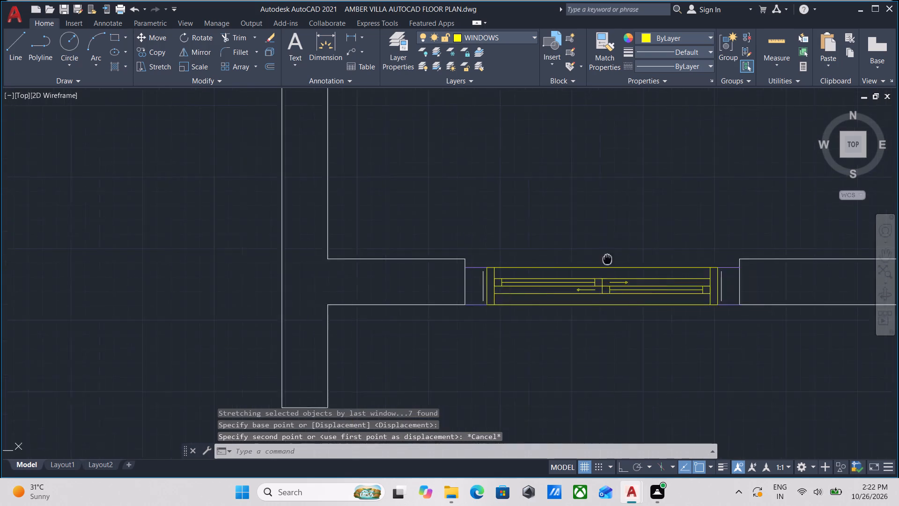
middle_drag(604, 259, 531, 261)
scroll(633, 263, up, 3)
click(676, 297)
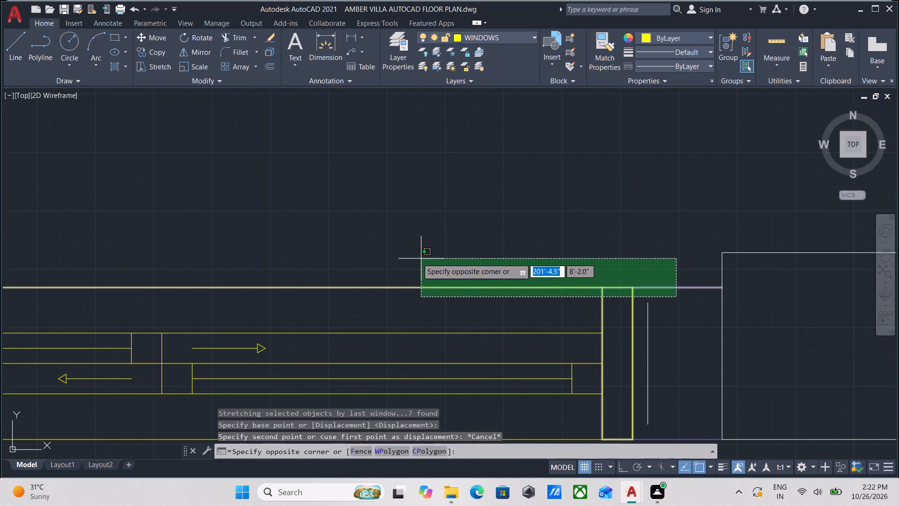
middle_drag(347, 253, 740, 247)
middle_drag(265, 233, 669, 261)
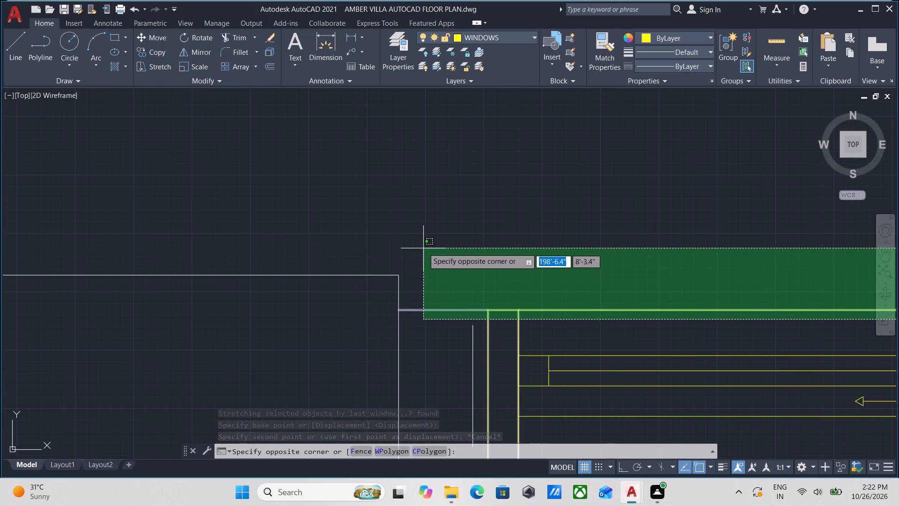
click(428, 232)
scroll(460, 232, down, 1)
middle_drag(460, 232, 317, 210)
scroll(416, 219, down, 2)
middle_drag(416, 219, 387, 240)
scroll(393, 243, up, 1)
text(str)
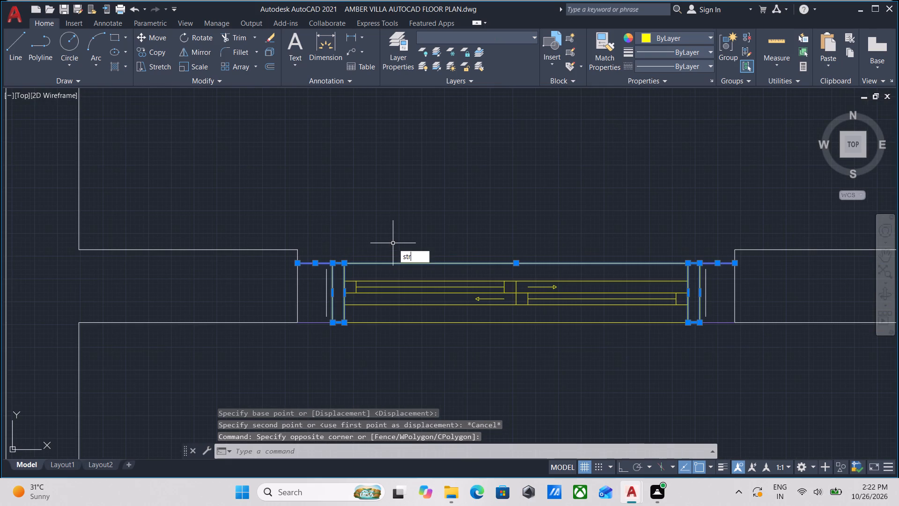
key(Return)
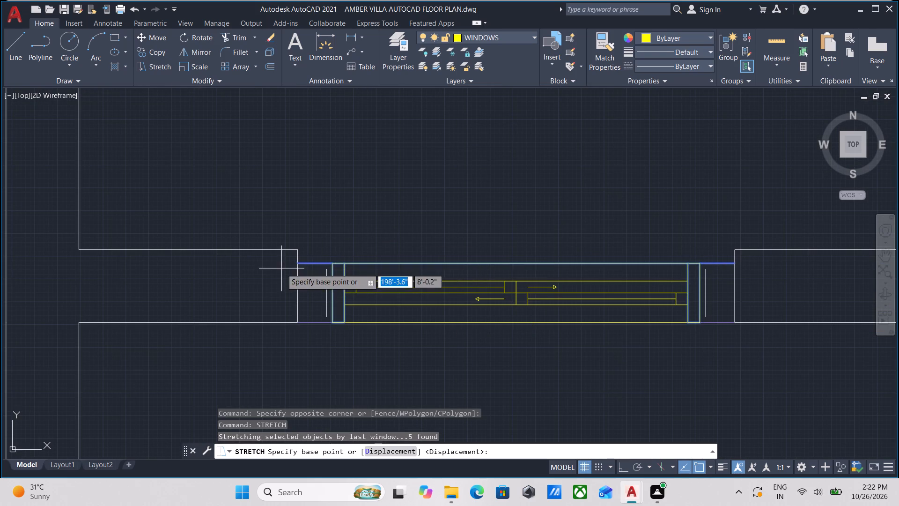
click(300, 265)
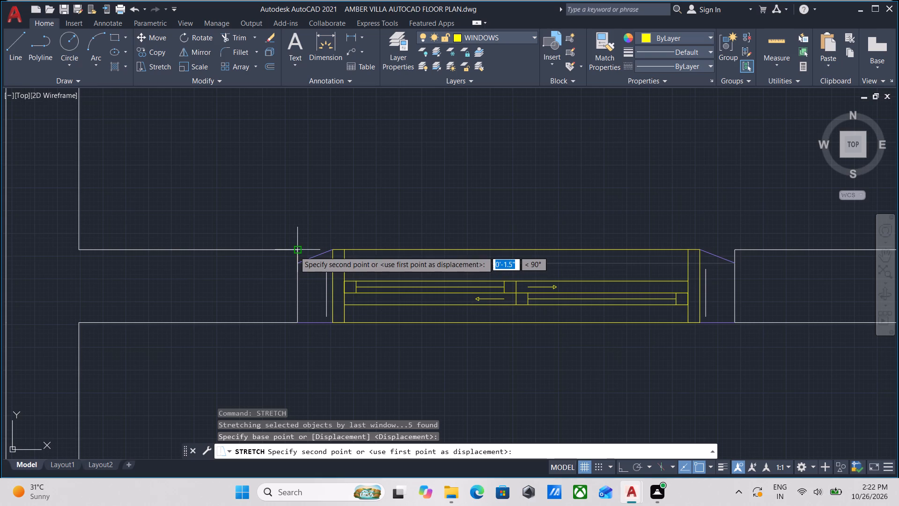
click(295, 251)
Straighten the slanted sill line at the window's west end by moving its outer endpoint to the wall opening's upper corner.
scroll(313, 258, up, 2)
click(317, 266)
click(309, 223)
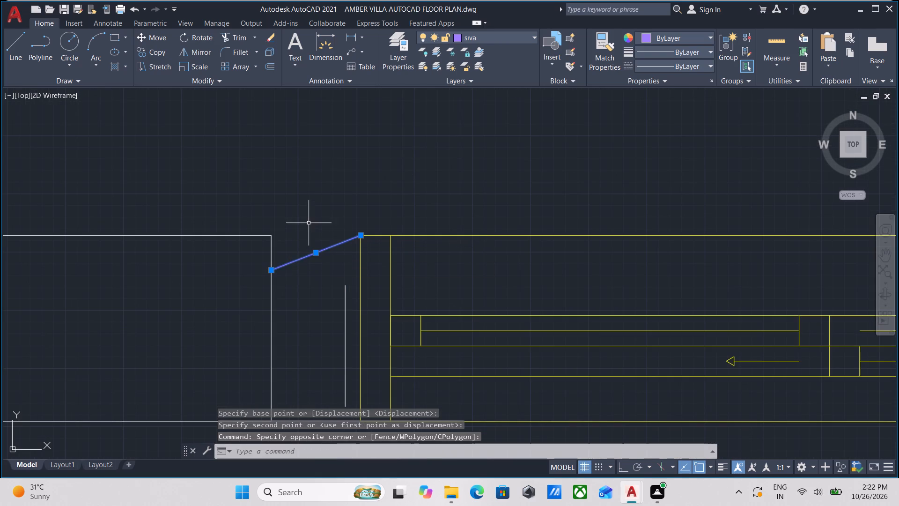
click(270, 268)
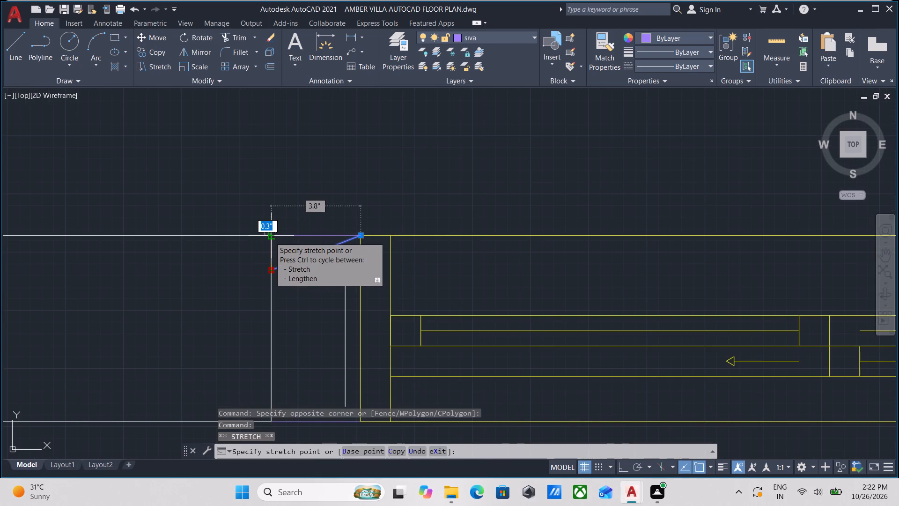
click(270, 237)
scroll(334, 247, down, 1)
key(Escape)
scroll(462, 245, down, 2)
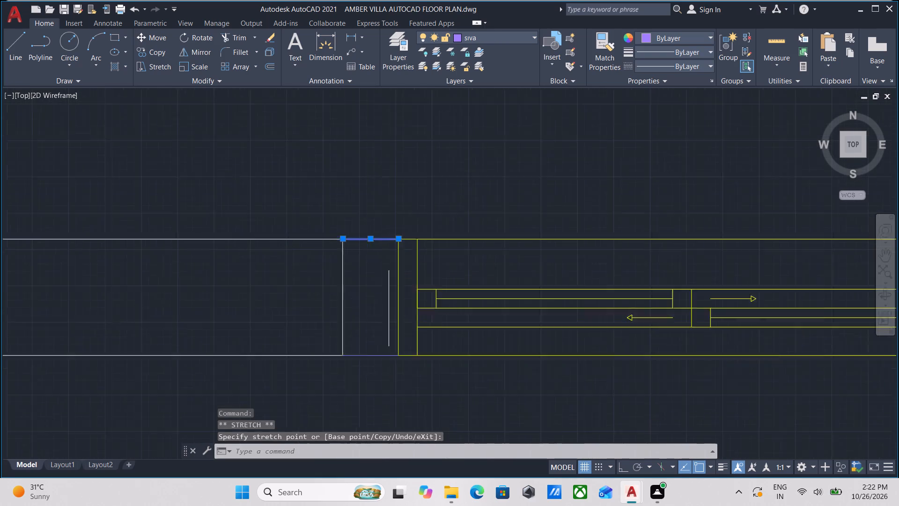
Straighten the slanted sill line at the window's east end by moving its outer endpoint to the wall opening's upper corner.
middle_drag(460, 244, 229, 254)
scroll(639, 258, up, 2)
click(517, 243)
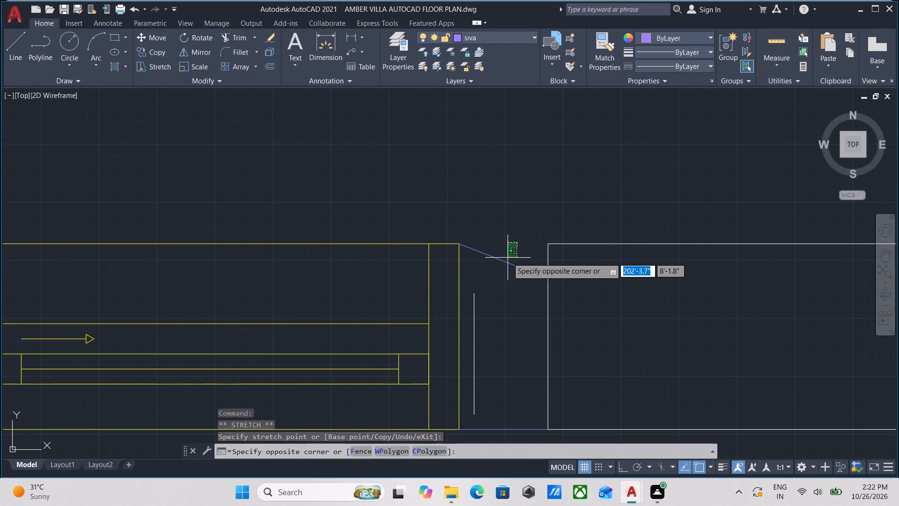
click(501, 275)
click(547, 276)
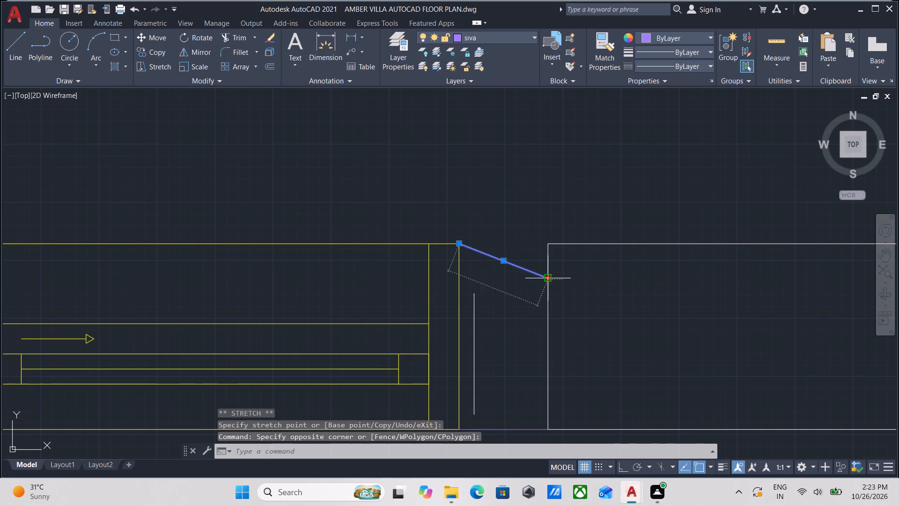
click(545, 242)
key(Escape)
scroll(519, 296, down, 2)
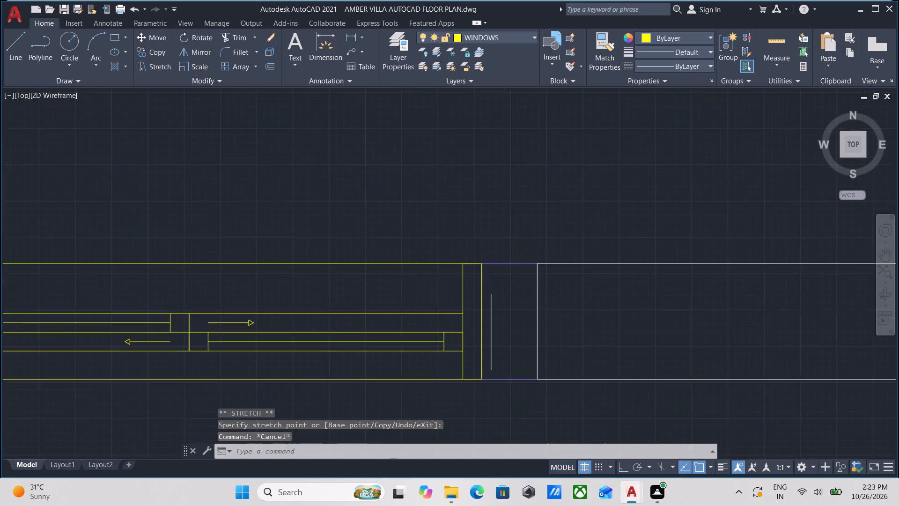
middle_drag(519, 296, 542, 248)
middle_drag(499, 334, 546, 352)
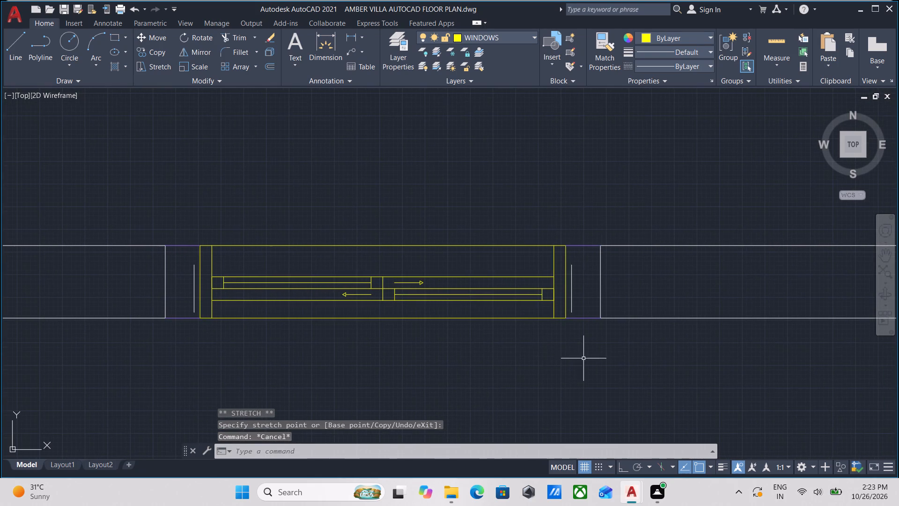
Group all parts of the stretched window in the bottom wall opening and check that they select as one object.
click(584, 359)
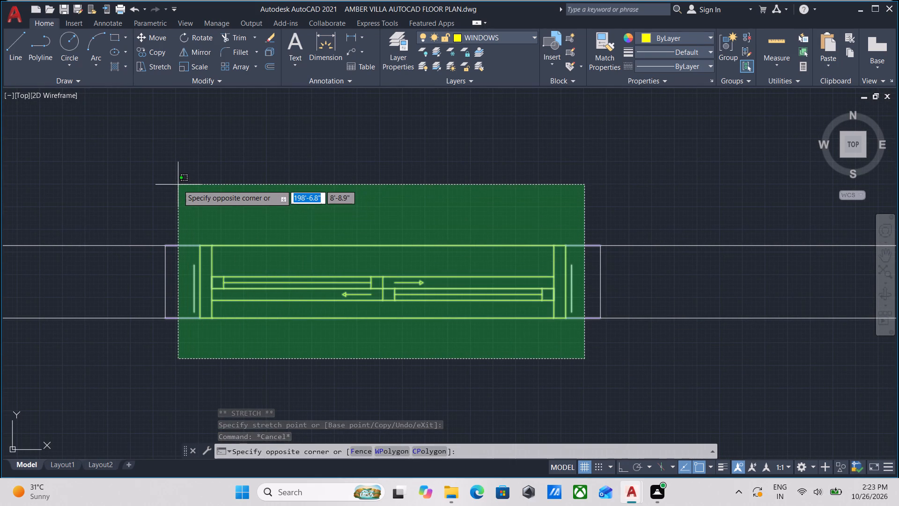
click(178, 185)
scroll(227, 201, up, 1)
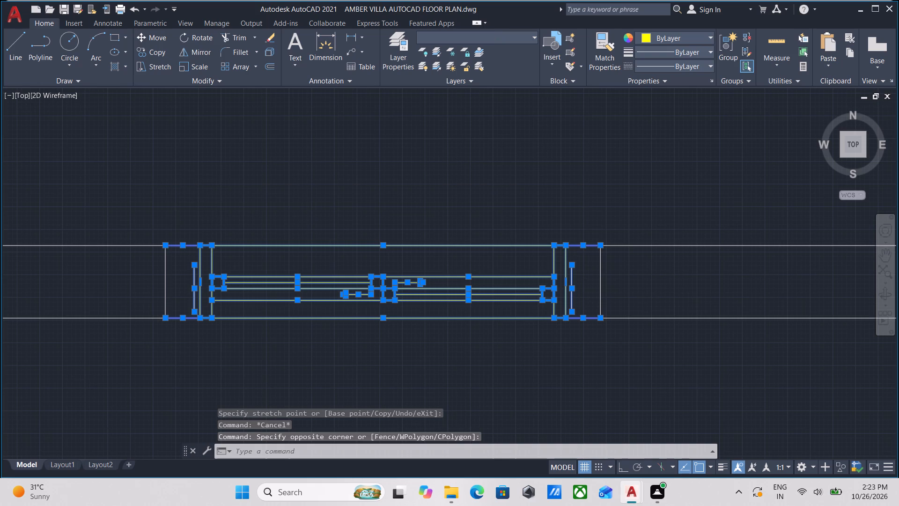
key(g)
key(Return)
drag(449, 215, 436, 234)
click(347, 308)
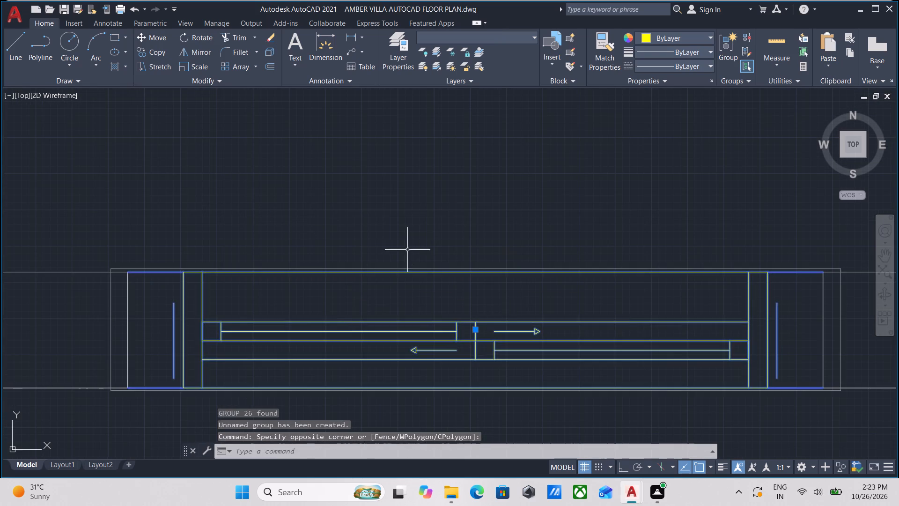
scroll(407, 250, down, 2)
middle_drag(407, 250, 408, 263)
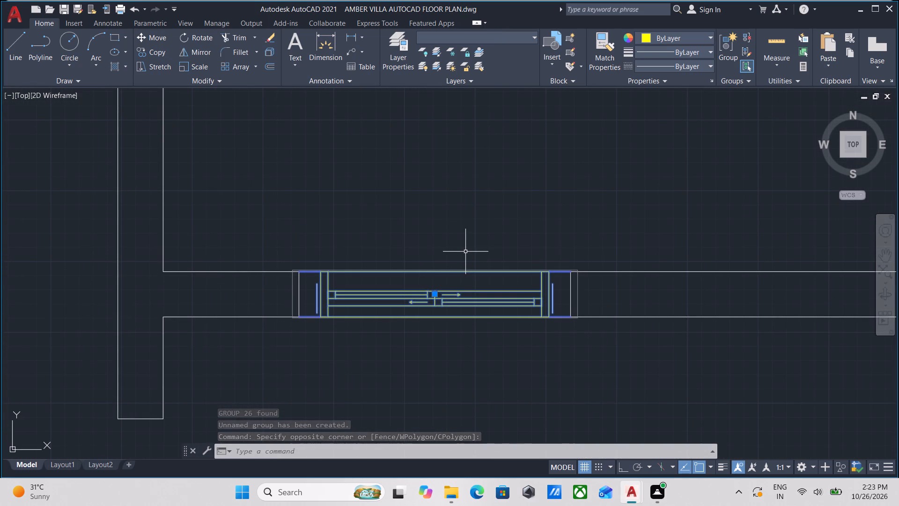
scroll(472, 255, down, 1)
middle_drag(469, 259, 443, 344)
scroll(494, 314, down, 3)
middle_drag(495, 314, 495, 353)
key(Escape)
Inspect the regrouped window in the bottom wall opening and check that it still selects as one object.
scroll(463, 377, up, 3)
scroll(545, 307, down, 1)
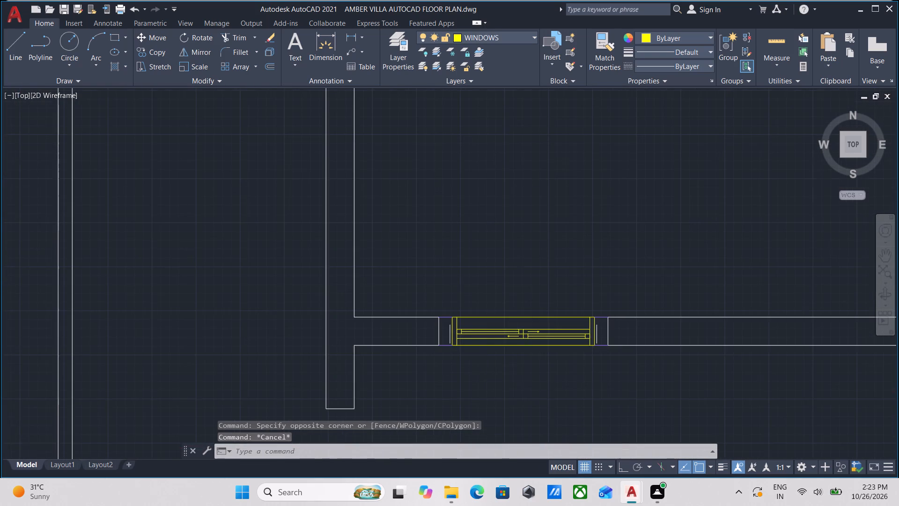
scroll(545, 307, down, 1)
scroll(556, 300, up, 1)
middle_drag(552, 299, 471, 332)
scroll(488, 325, down, 3)
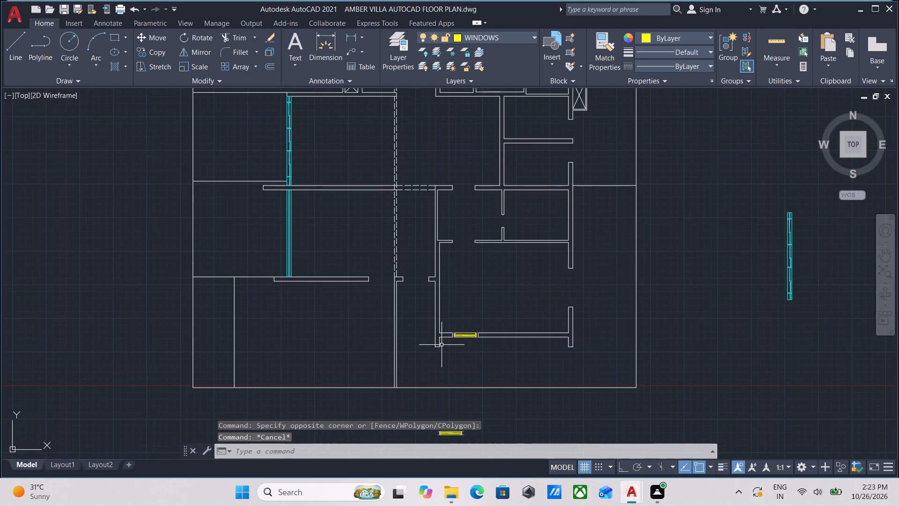
scroll(442, 345, up, 2)
scroll(445, 346, down, 1)
scroll(464, 345, up, 2)
click(516, 360)
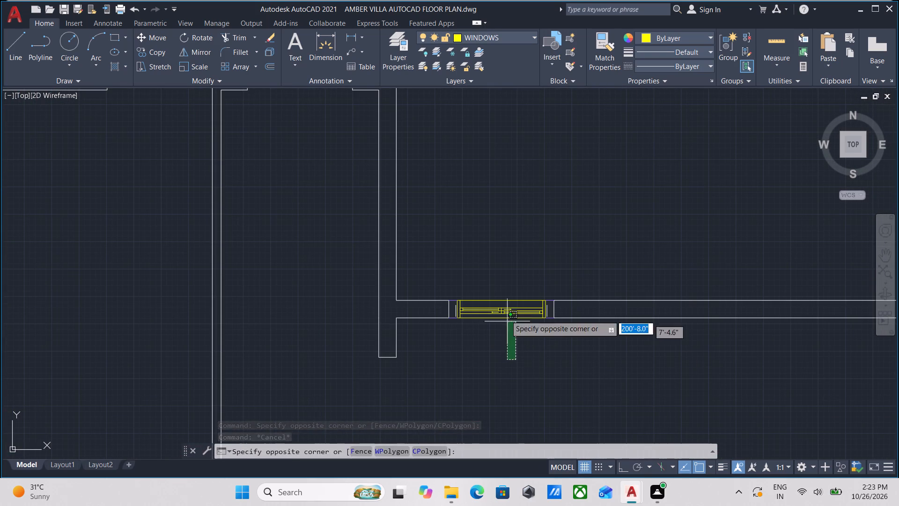
click(491, 285)
scroll(497, 290, down, 1)
middle_drag(497, 296, 500, 331)
scroll(535, 347, down, 1)
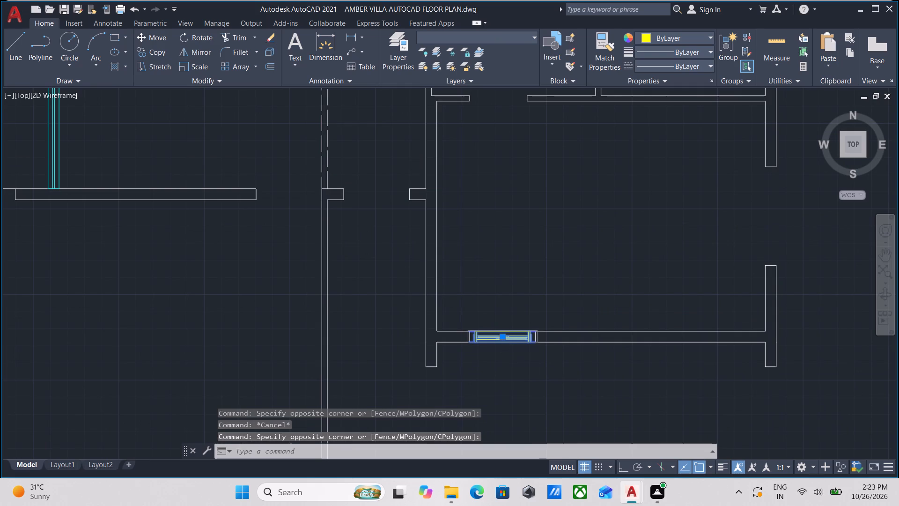
scroll(535, 347, up, 3)
scroll(484, 325, up, 3)
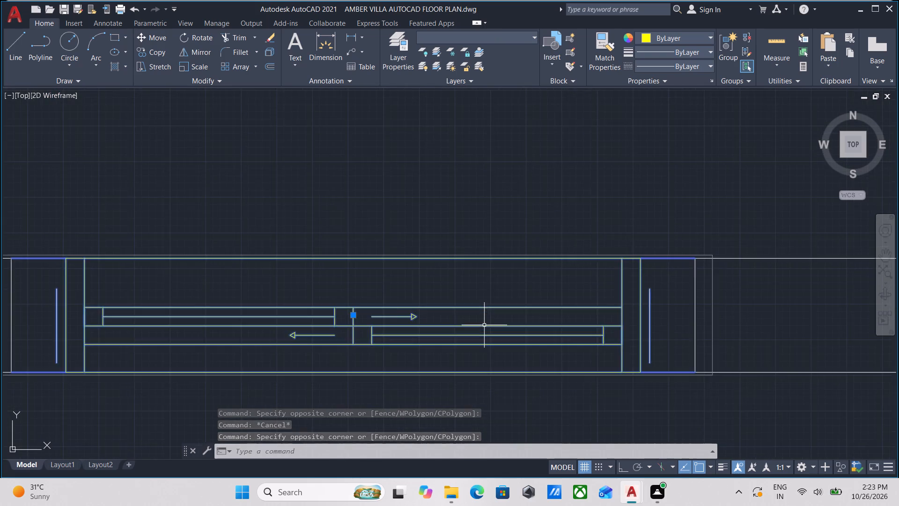
scroll(484, 325, down, 5)
scroll(443, 272, down, 1)
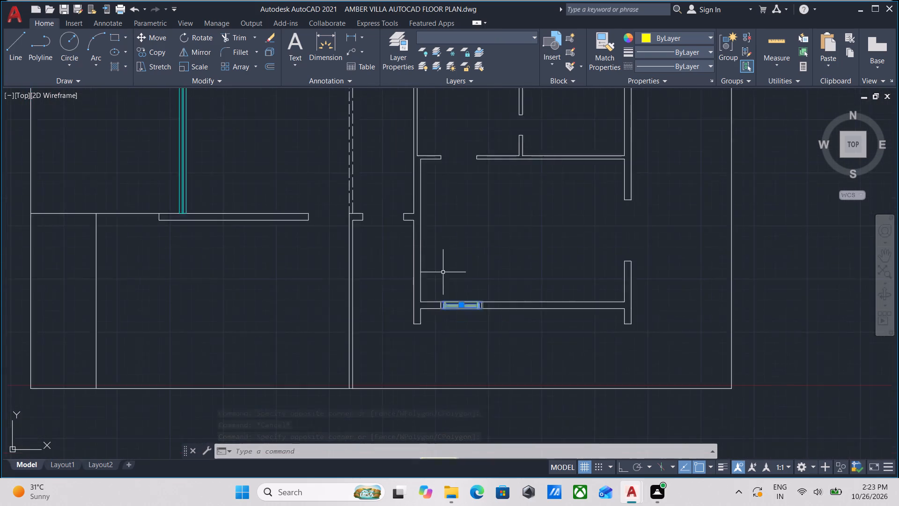
scroll(443, 272, down, 1)
middle_drag(442, 273, 443, 291)
key(Escape)
scroll(445, 318, up, 2)
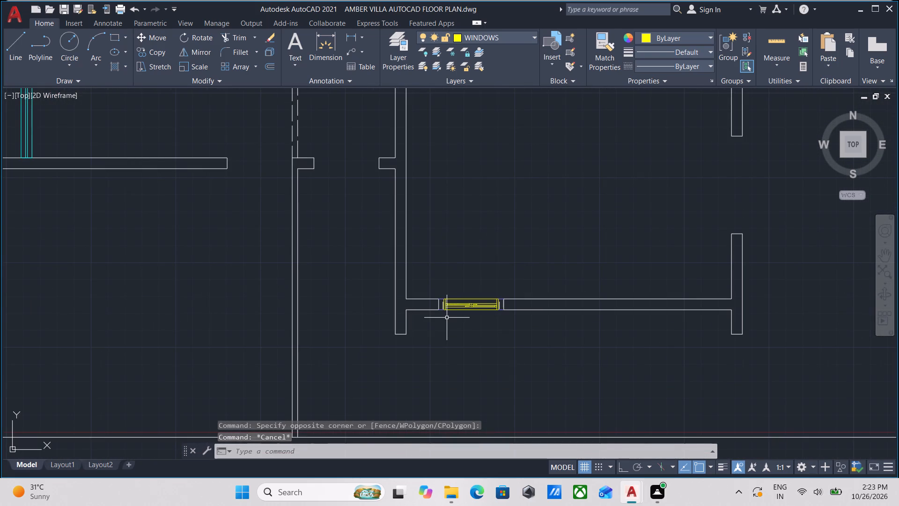
scroll(461, 348, up, 1)
scroll(466, 358, down, 2)
middle_drag(469, 348, 486, 301)
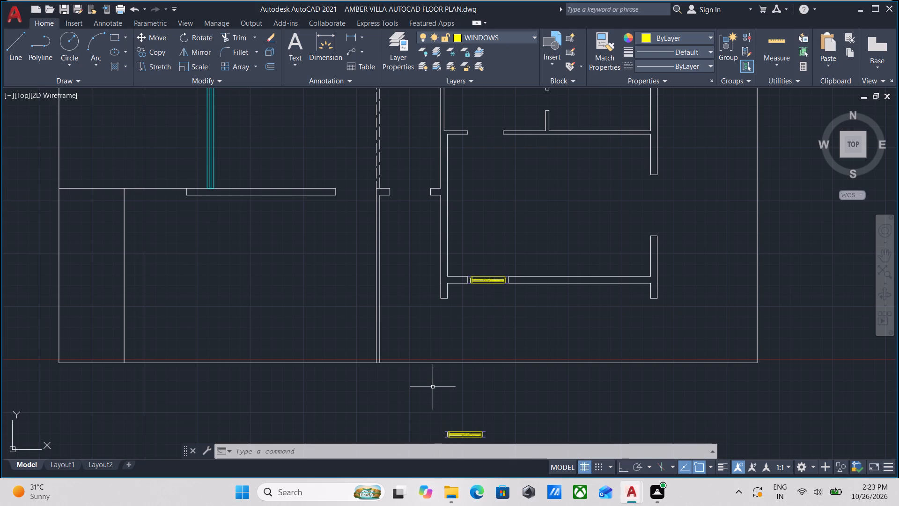
Group all parts of the loose sliding window lying below the plan boundary.
scroll(433, 383, up, 2)
scroll(433, 383, down, 1)
middle_drag(433, 382, 437, 298)
drag(513, 416, 503, 404)
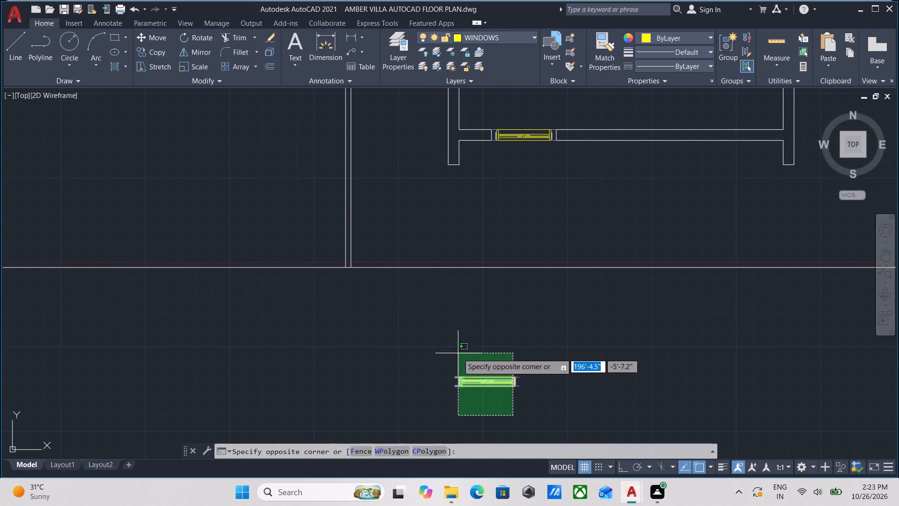
click(458, 353)
scroll(496, 379, up, 2)
key(Escape)
click(582, 423)
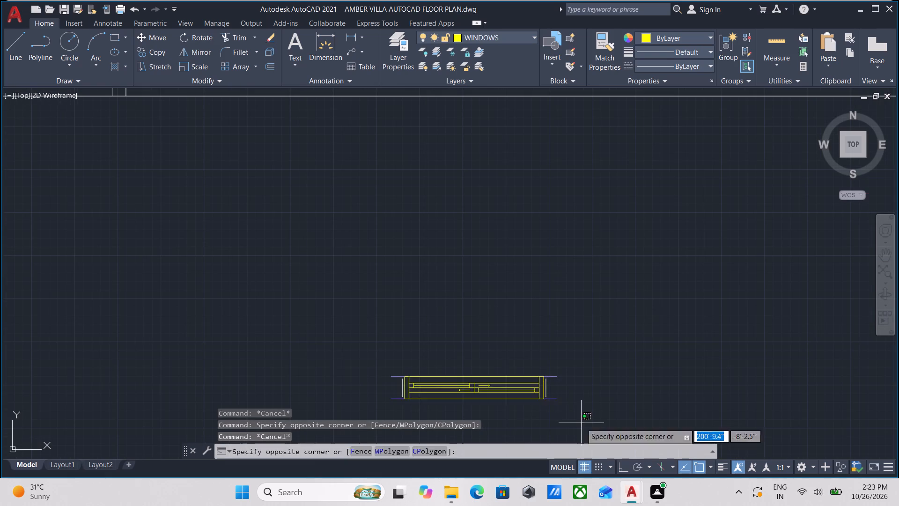
click(309, 325)
key(g)
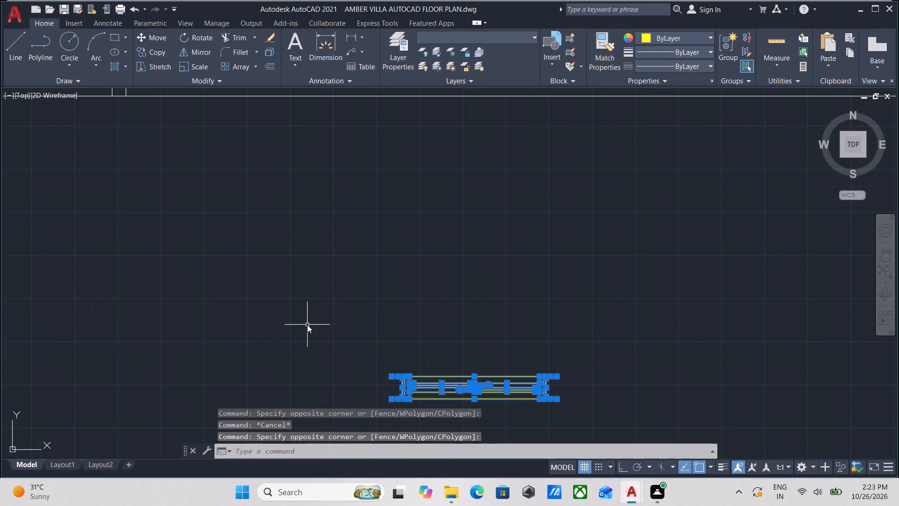
key(Return)
Scale the loose window group by reference from its lower-left corner, using its full length as reference and 6' as the new length.
drag(556, 424, 529, 402)
click(457, 351)
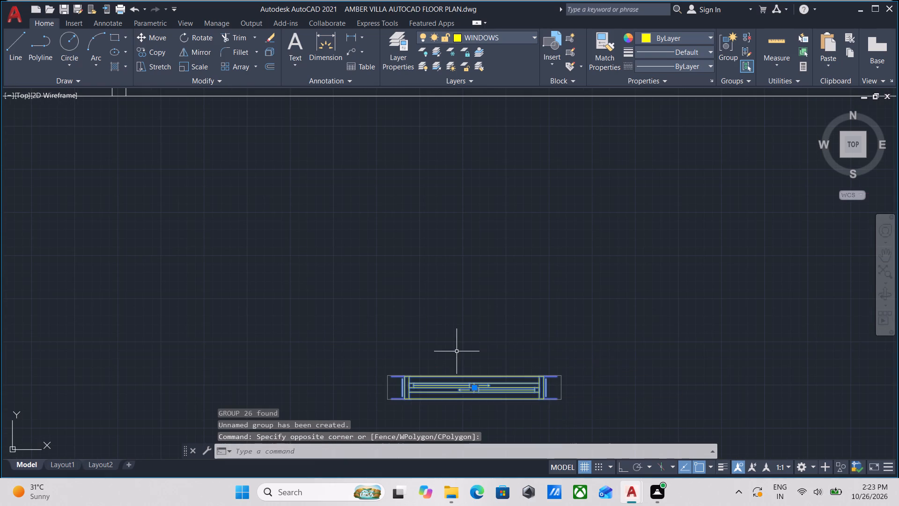
text(sca)
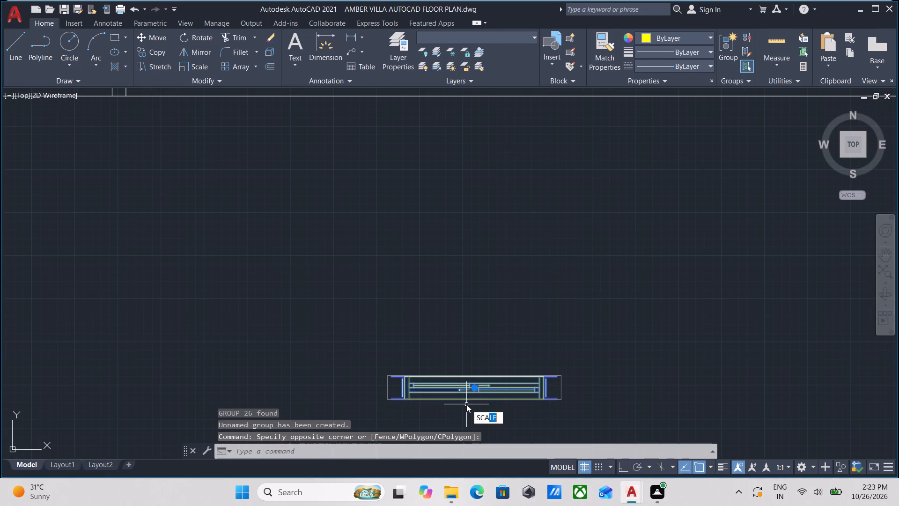
key(Return)
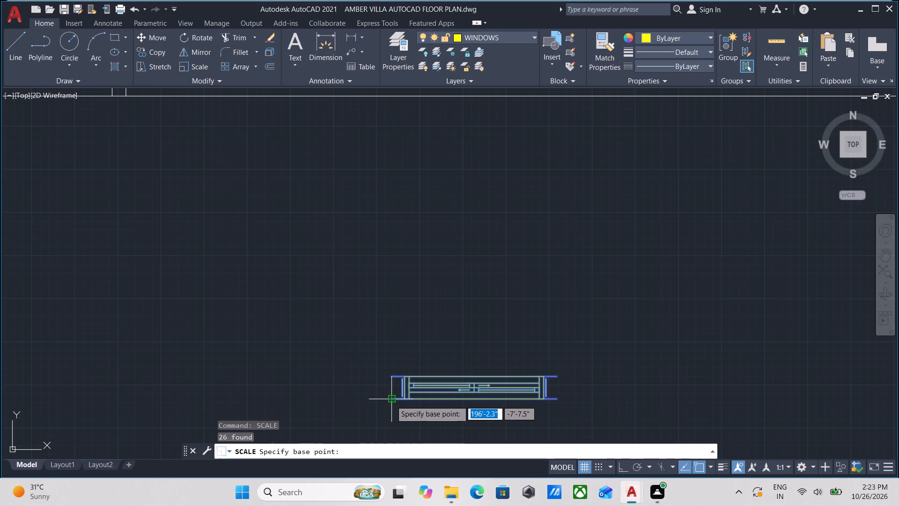
click(388, 401)
middle_drag(636, 402, 464, 402)
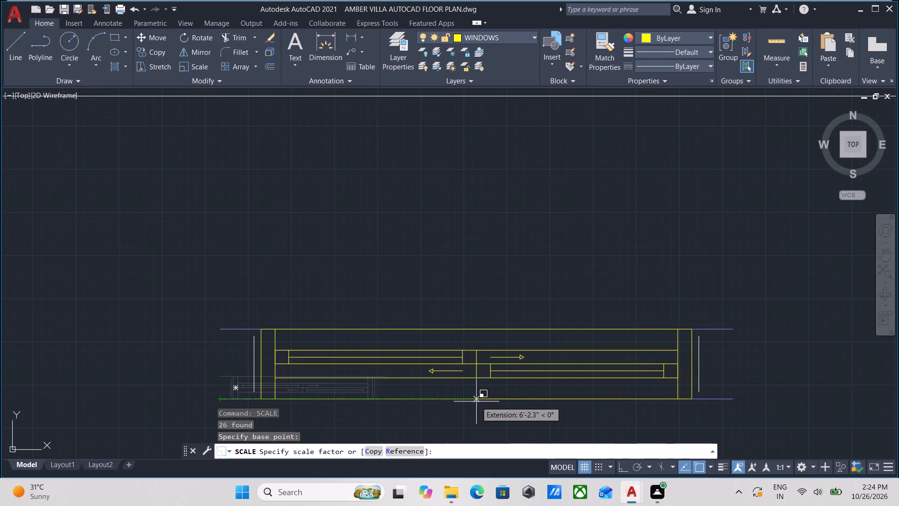
key(r)
key(Return)
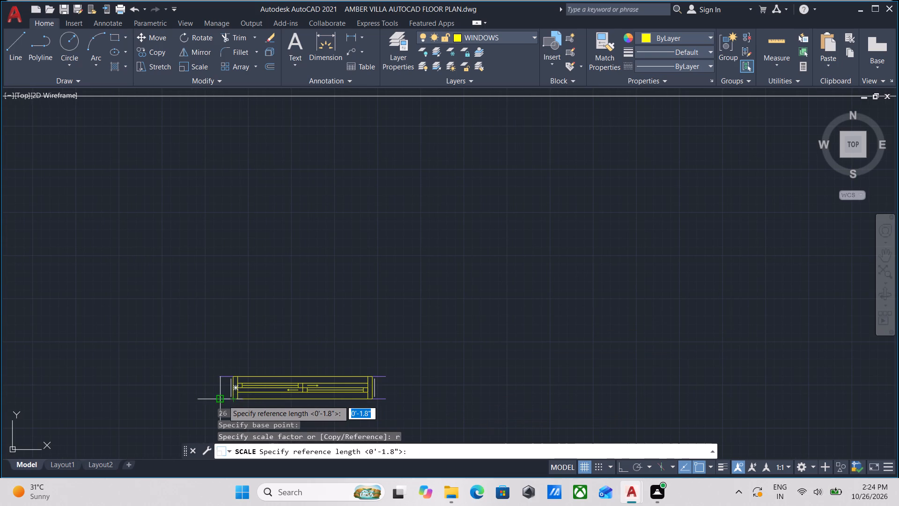
scroll(223, 400, up, 2)
click(214, 397)
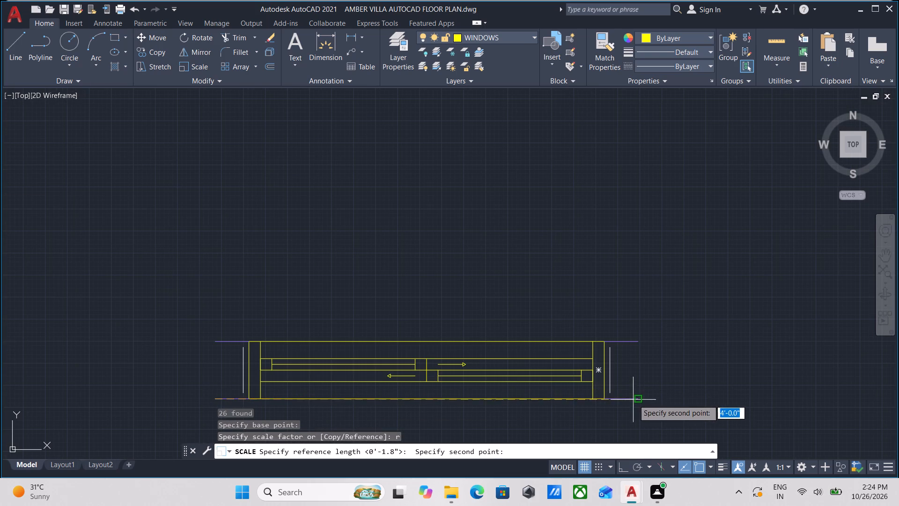
click(637, 401)
middle_drag(718, 380, 465, 356)
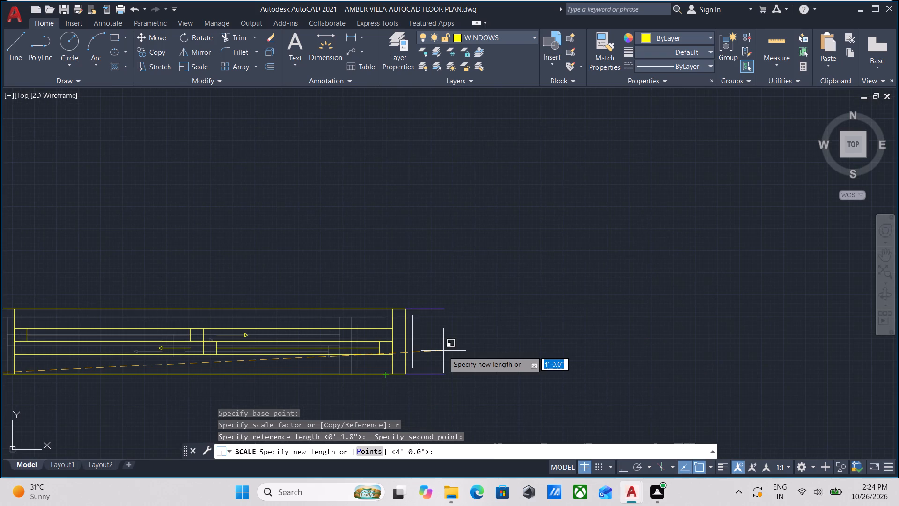
key(F8)
scroll(549, 345, down, 2)
middle_drag(549, 344, 361, 314)
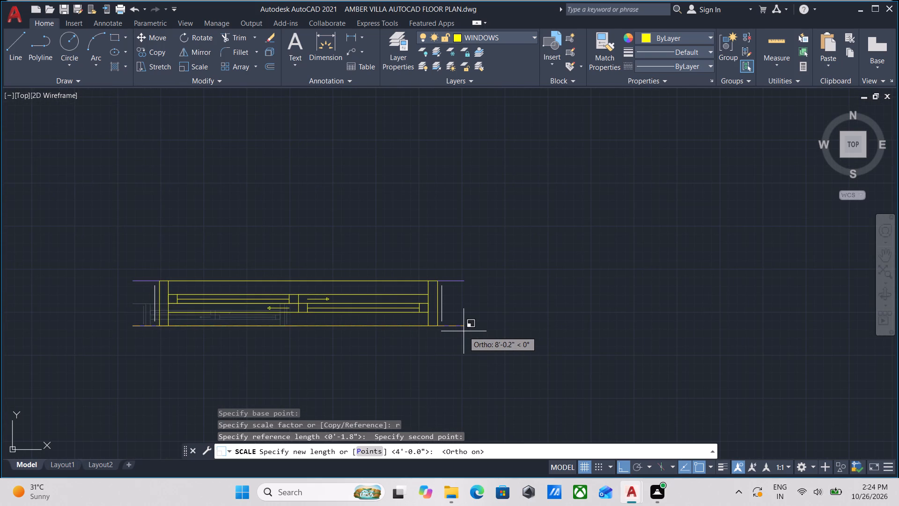
key(8)
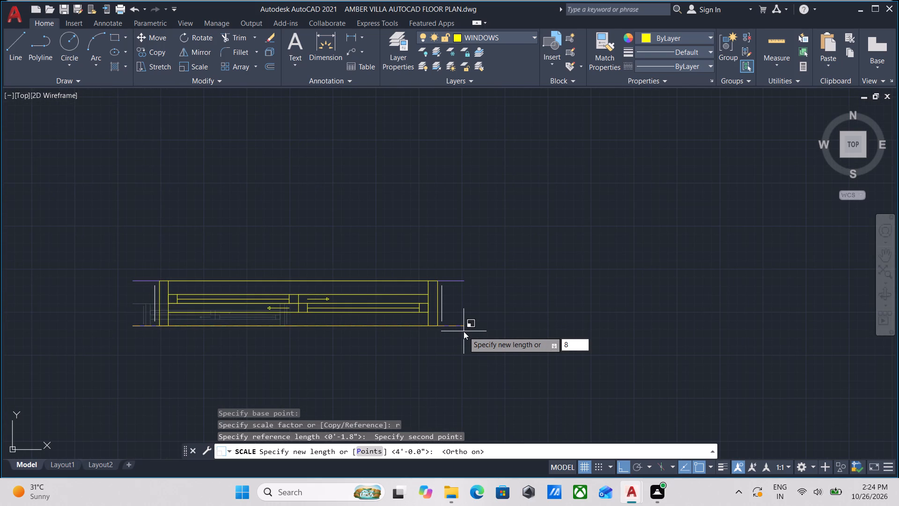
key(BackSpace)
text(6')
key(Return)
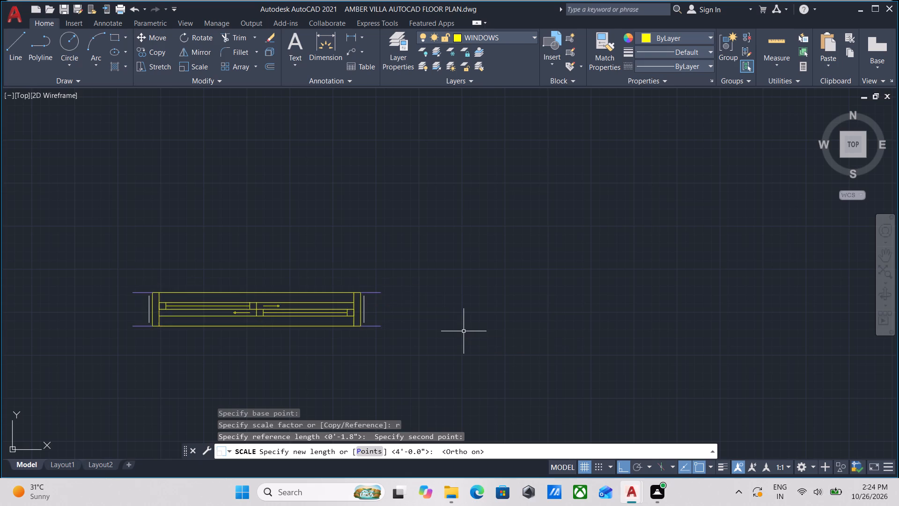
scroll(464, 331, down, 2)
middle_drag(400, 353, 494, 397)
scroll(503, 398, down, 1)
scroll(456, 395, up, 2)
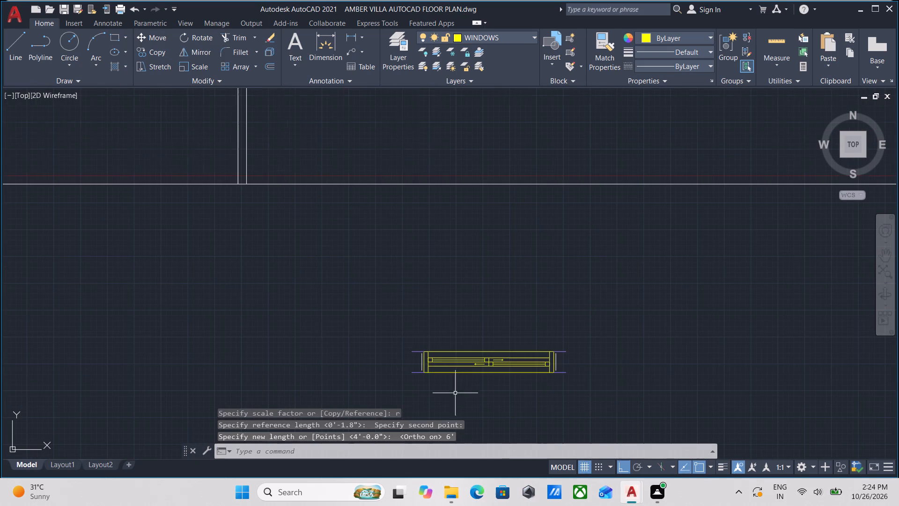
Check the scaled window's depth across its east end with a linear dimension, without placing the dimension.
click(601, 388)
key(Escape)
scroll(567, 361, up, 1)
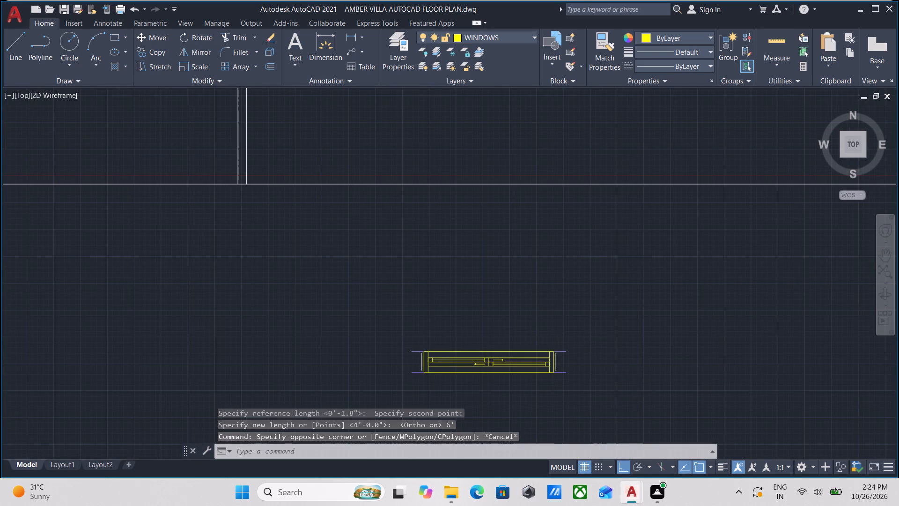
text(dli)
key(Return)
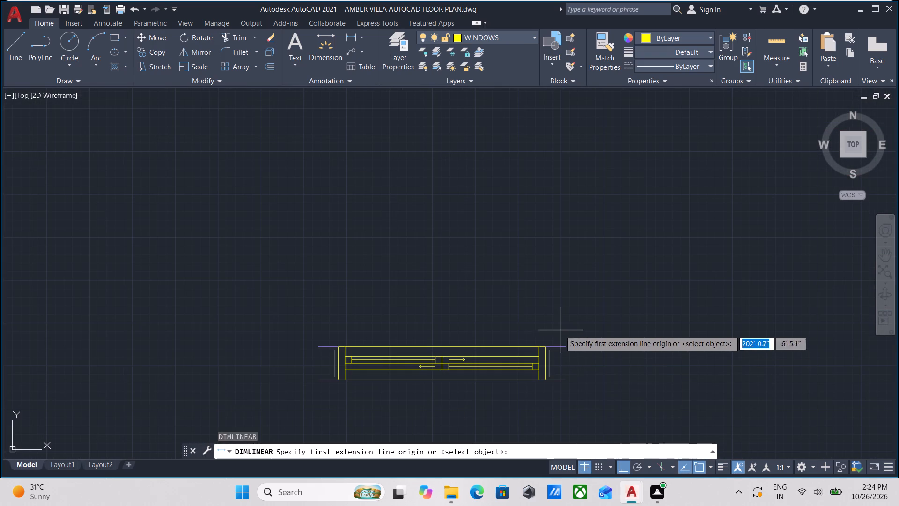
click(566, 344)
click(565, 379)
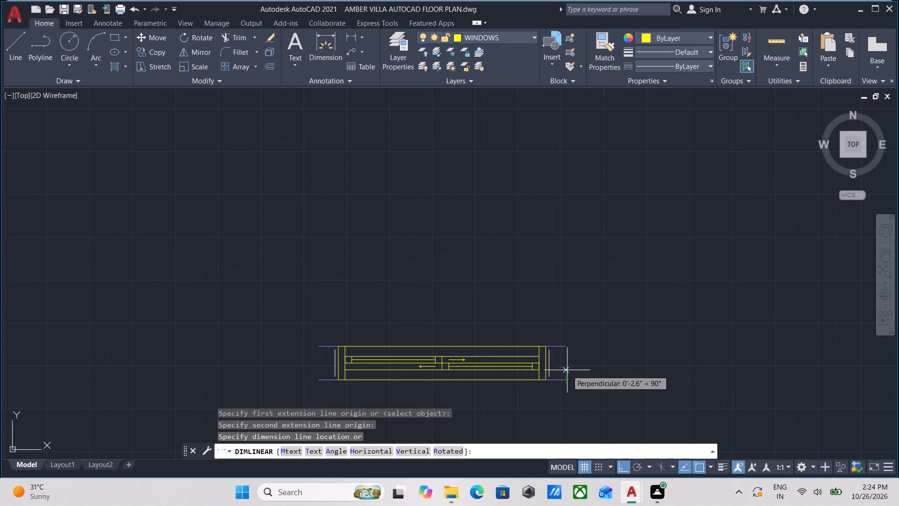
key(Escape)
Rotate the scaled window group 90° counterclockwise about its lower-right corner so that it stands vertically.
scroll(567, 368, down, 2)
drag(581, 396, 573, 392)
click(434, 328)
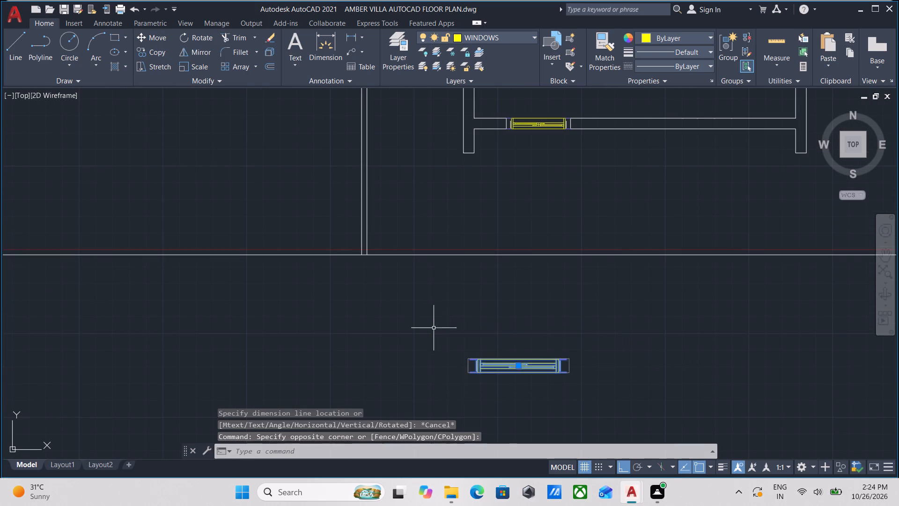
scroll(563, 358, down, 1)
middle_drag(562, 358, 490, 395)
scroll(489, 383, down, 2)
middle_drag(489, 383, 489, 390)
scroll(489, 390, up, 2)
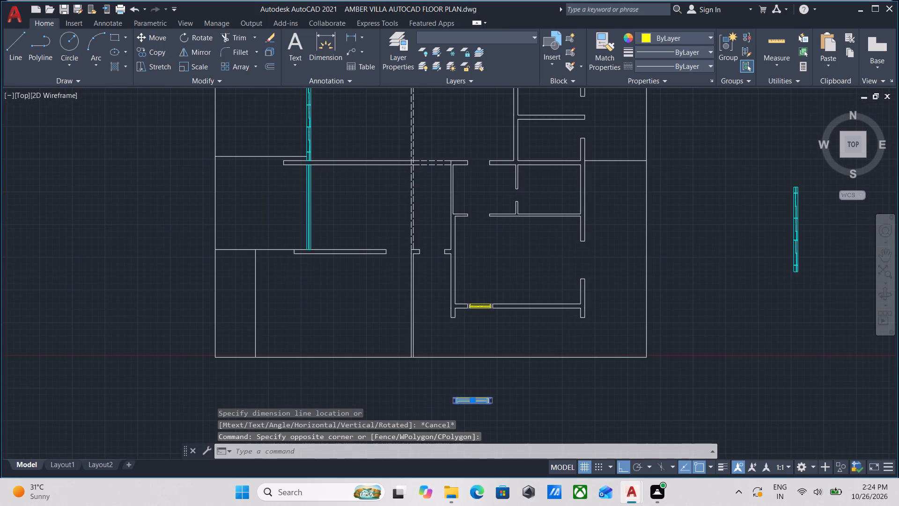
text(ro)
key(Return)
scroll(489, 410, up, 3)
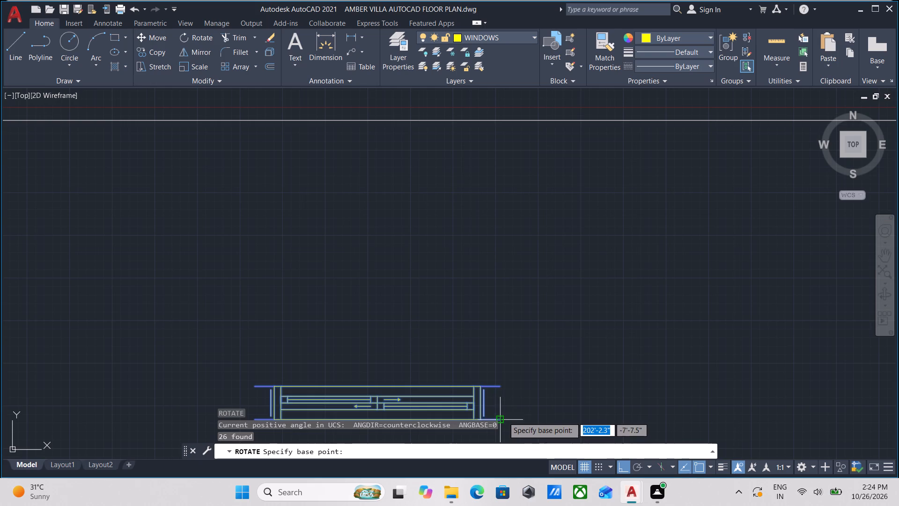
click(503, 417)
click(505, 305)
scroll(529, 343, down, 2)
middle_drag(519, 333, 515, 280)
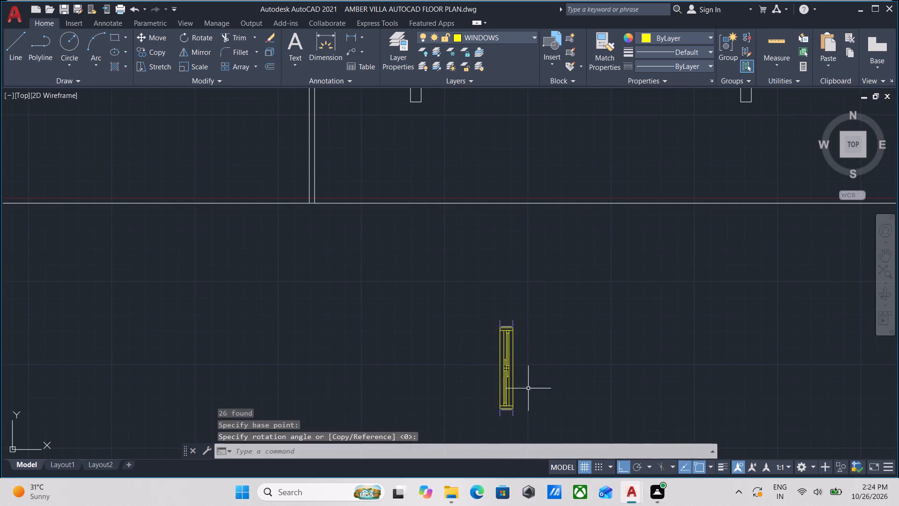
Copy the vertical window from its lower-left corner to the lower-left corner of the bottom room's east wall opening.
drag(530, 424, 519, 417)
click(467, 327)
scroll(484, 359, up, 1)
middle_drag(484, 359, 408, 320)
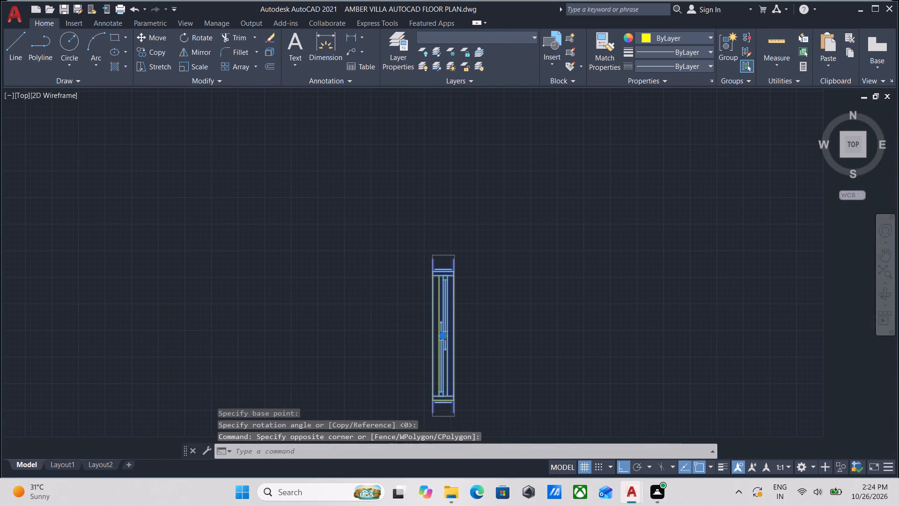
text(co)
key(Return)
scroll(436, 406, up, 2)
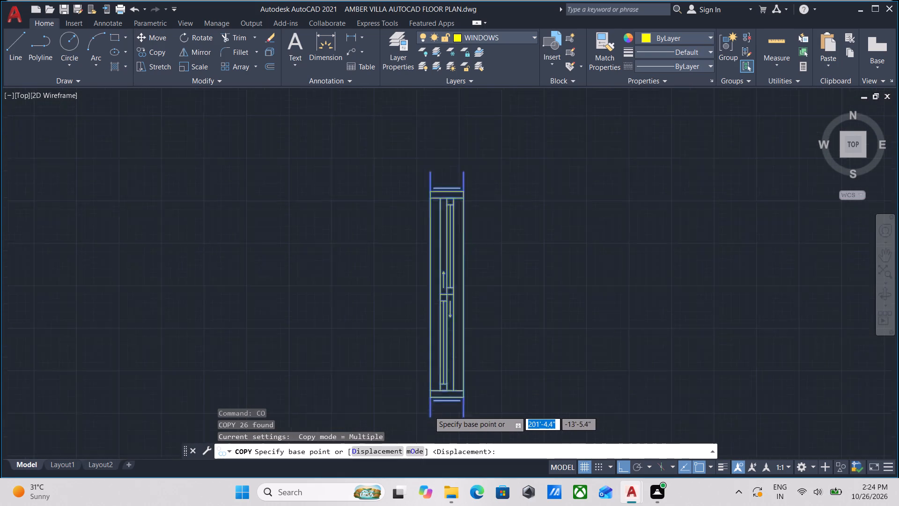
click(428, 420)
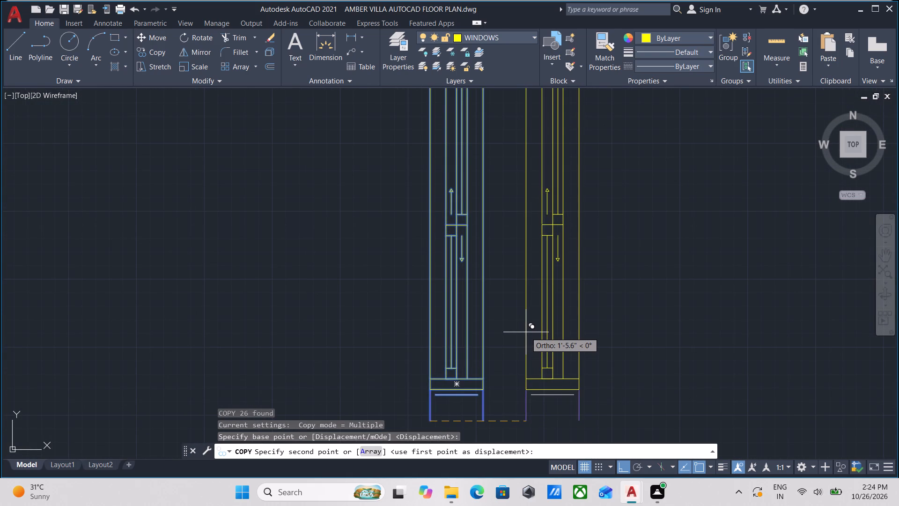
key(F8)
scroll(575, 284, down, 5)
middle_drag(570, 307, 485, 436)
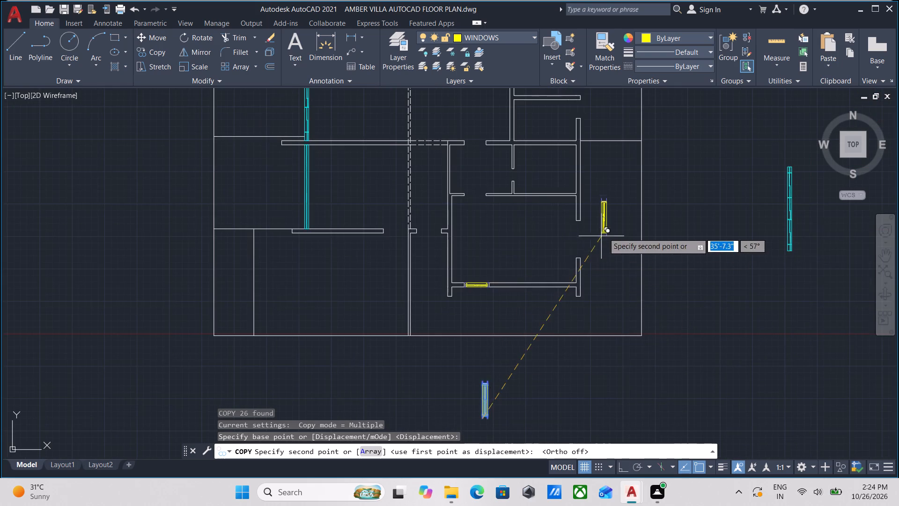
scroll(595, 235, up, 3)
click(534, 314)
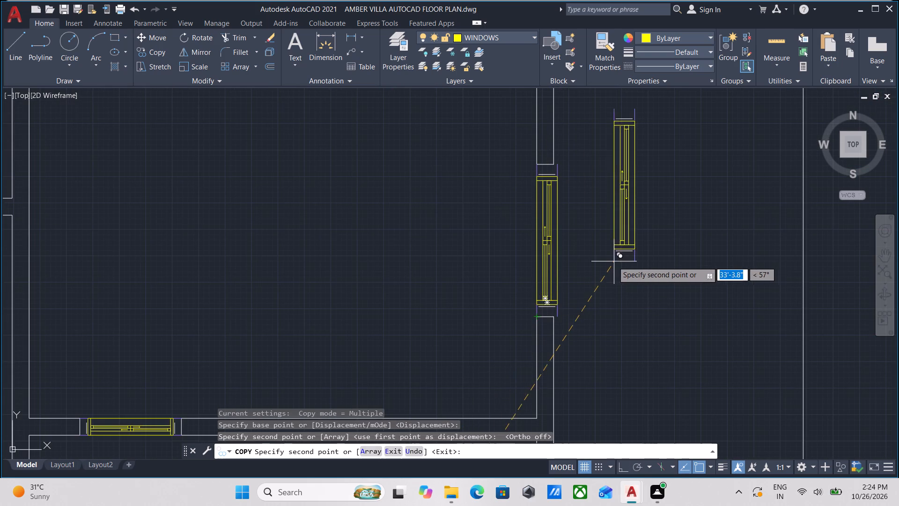
key(Escape)
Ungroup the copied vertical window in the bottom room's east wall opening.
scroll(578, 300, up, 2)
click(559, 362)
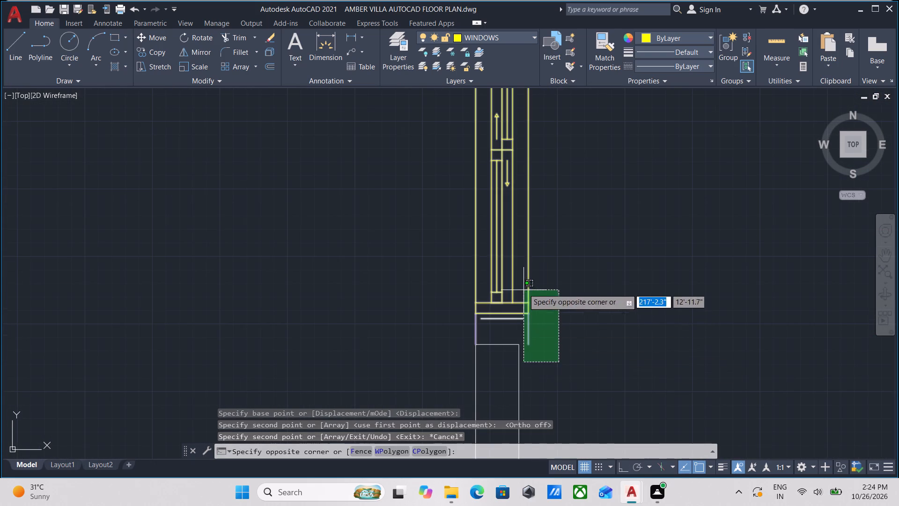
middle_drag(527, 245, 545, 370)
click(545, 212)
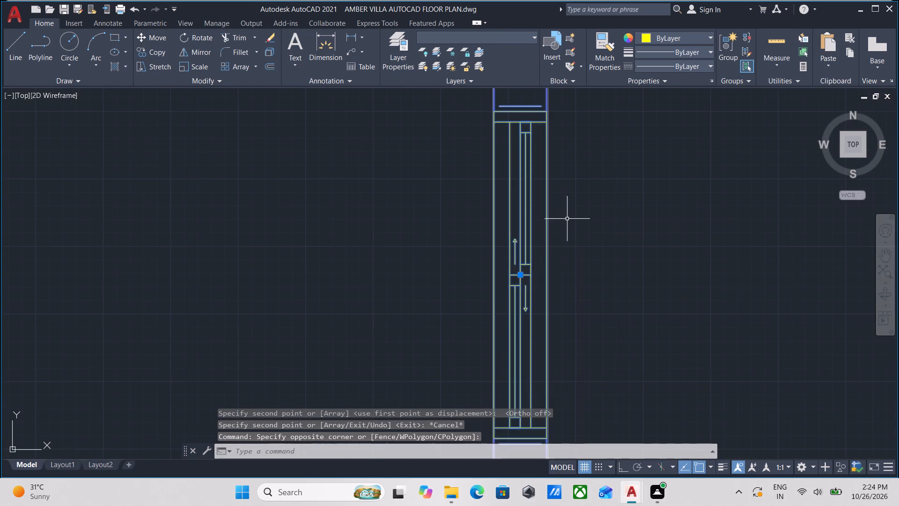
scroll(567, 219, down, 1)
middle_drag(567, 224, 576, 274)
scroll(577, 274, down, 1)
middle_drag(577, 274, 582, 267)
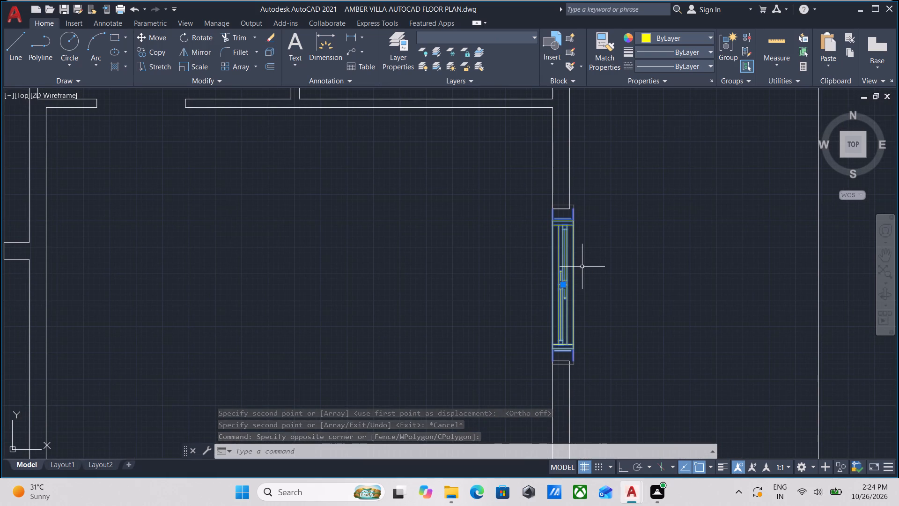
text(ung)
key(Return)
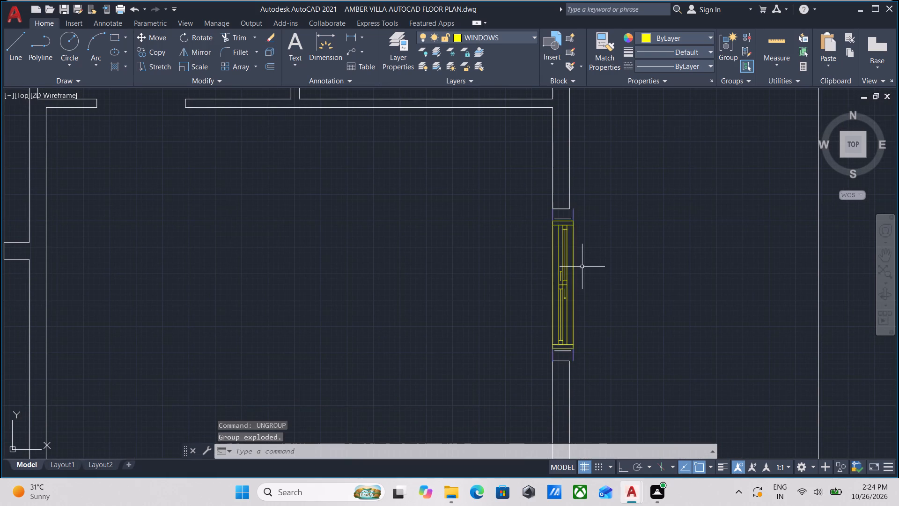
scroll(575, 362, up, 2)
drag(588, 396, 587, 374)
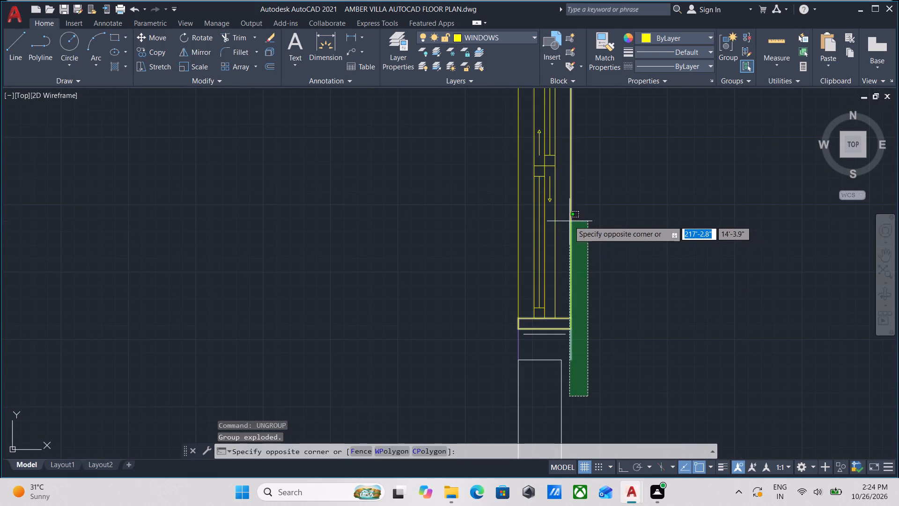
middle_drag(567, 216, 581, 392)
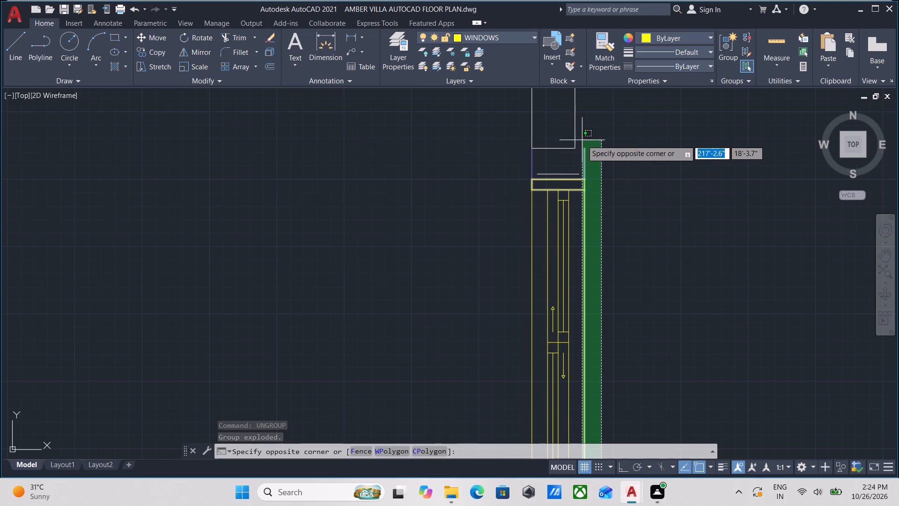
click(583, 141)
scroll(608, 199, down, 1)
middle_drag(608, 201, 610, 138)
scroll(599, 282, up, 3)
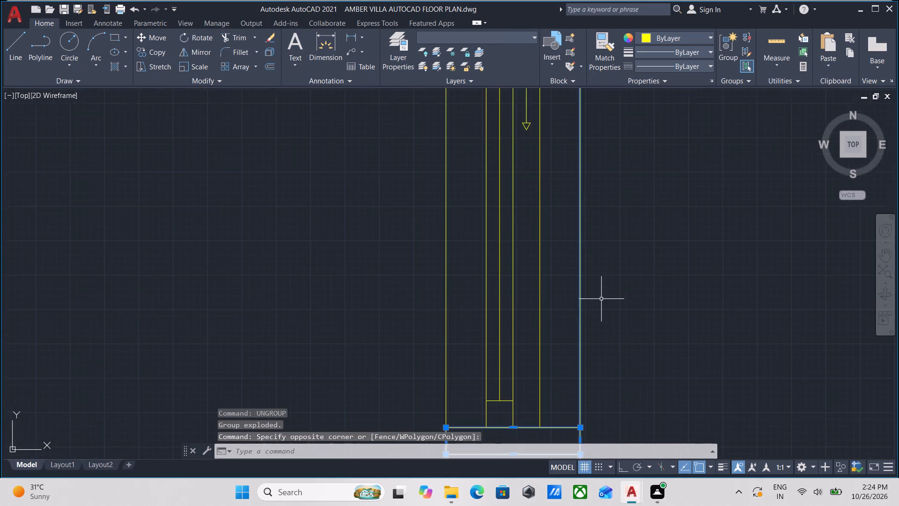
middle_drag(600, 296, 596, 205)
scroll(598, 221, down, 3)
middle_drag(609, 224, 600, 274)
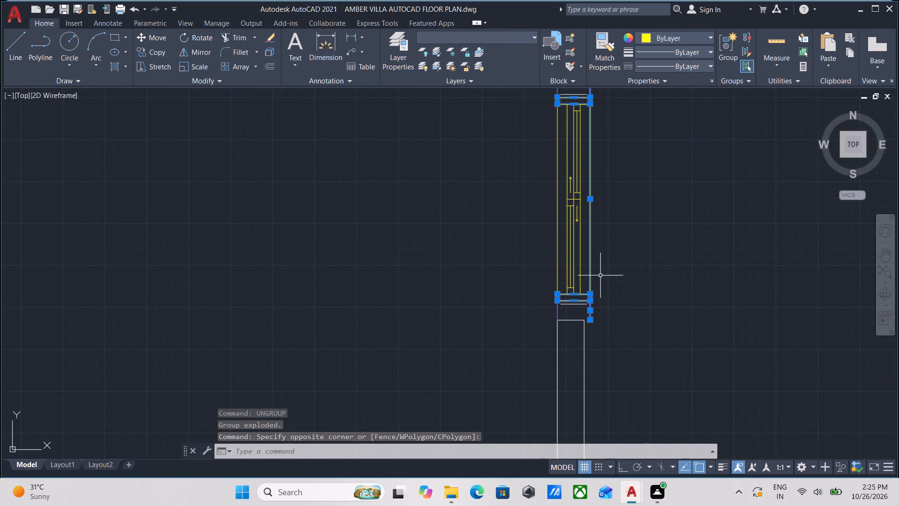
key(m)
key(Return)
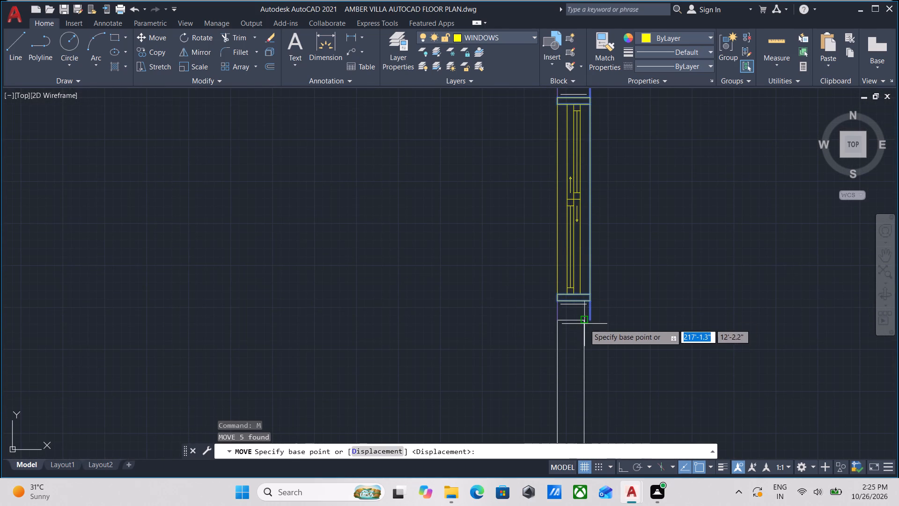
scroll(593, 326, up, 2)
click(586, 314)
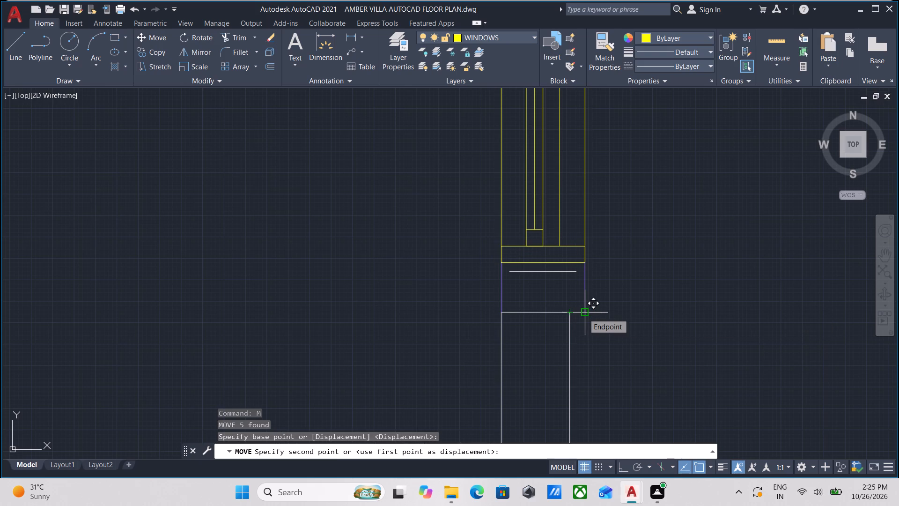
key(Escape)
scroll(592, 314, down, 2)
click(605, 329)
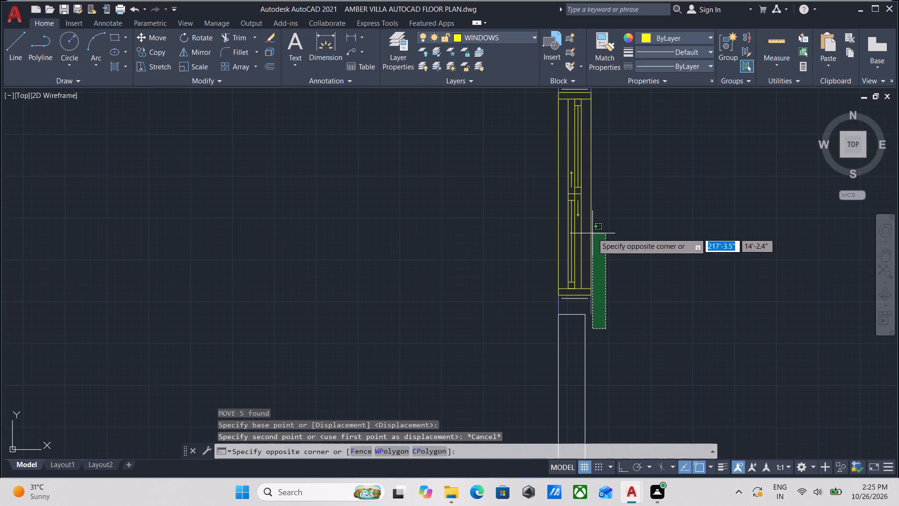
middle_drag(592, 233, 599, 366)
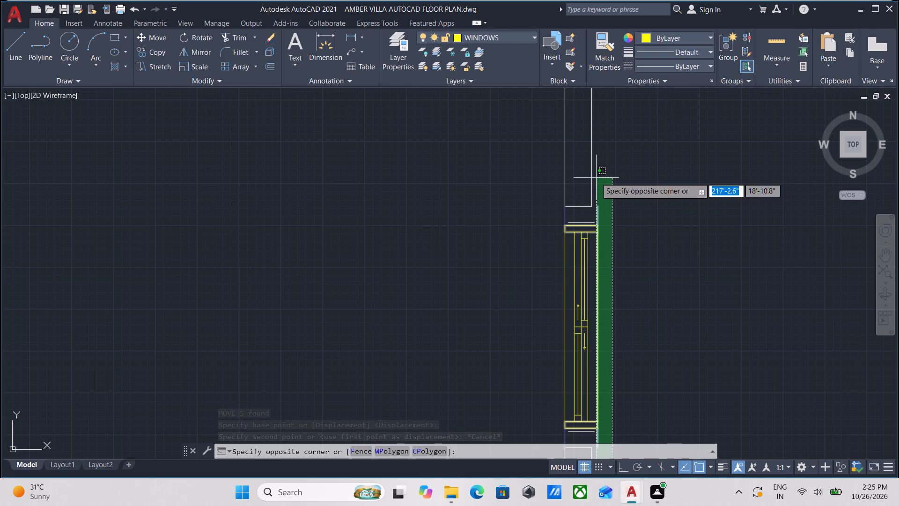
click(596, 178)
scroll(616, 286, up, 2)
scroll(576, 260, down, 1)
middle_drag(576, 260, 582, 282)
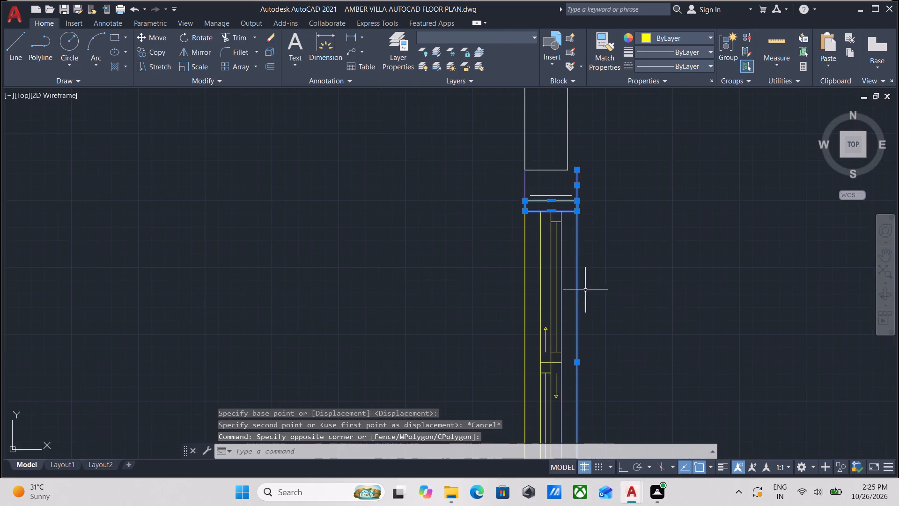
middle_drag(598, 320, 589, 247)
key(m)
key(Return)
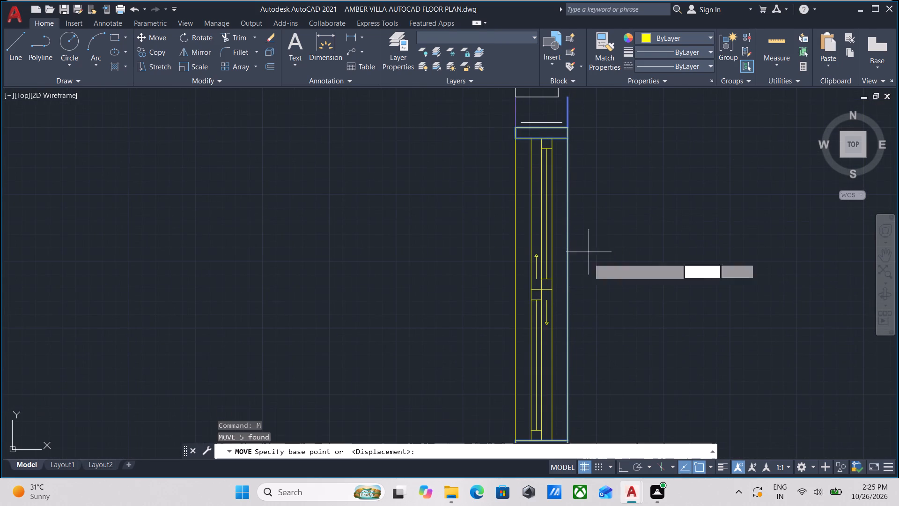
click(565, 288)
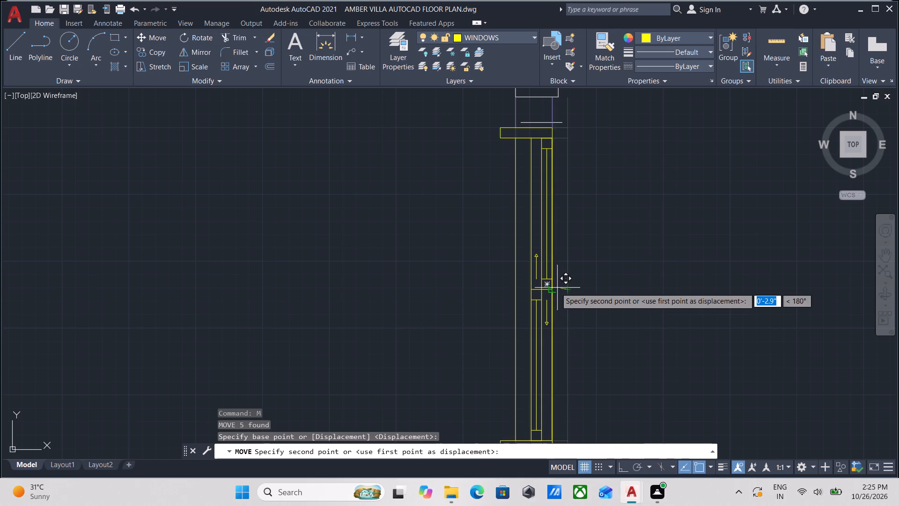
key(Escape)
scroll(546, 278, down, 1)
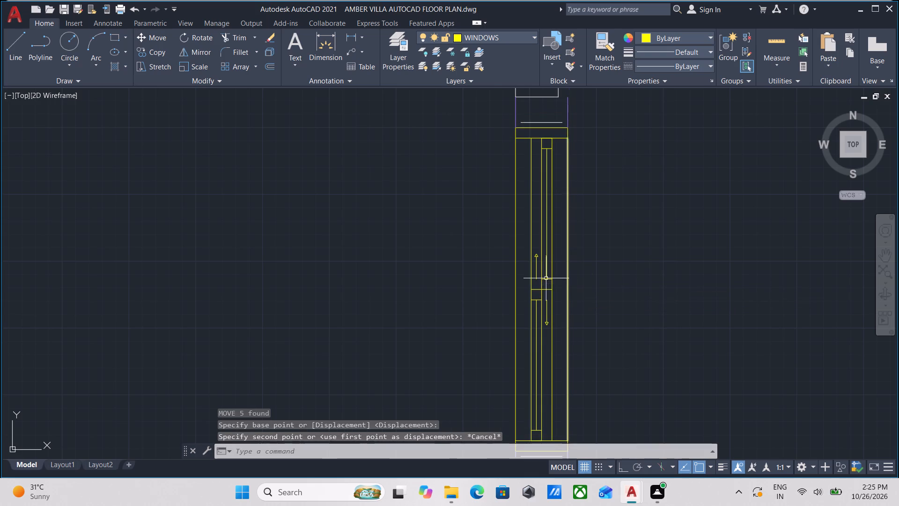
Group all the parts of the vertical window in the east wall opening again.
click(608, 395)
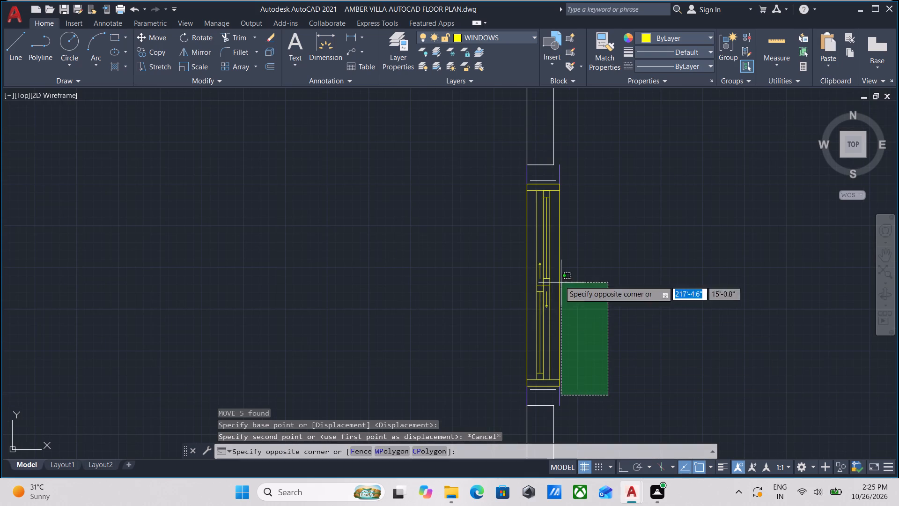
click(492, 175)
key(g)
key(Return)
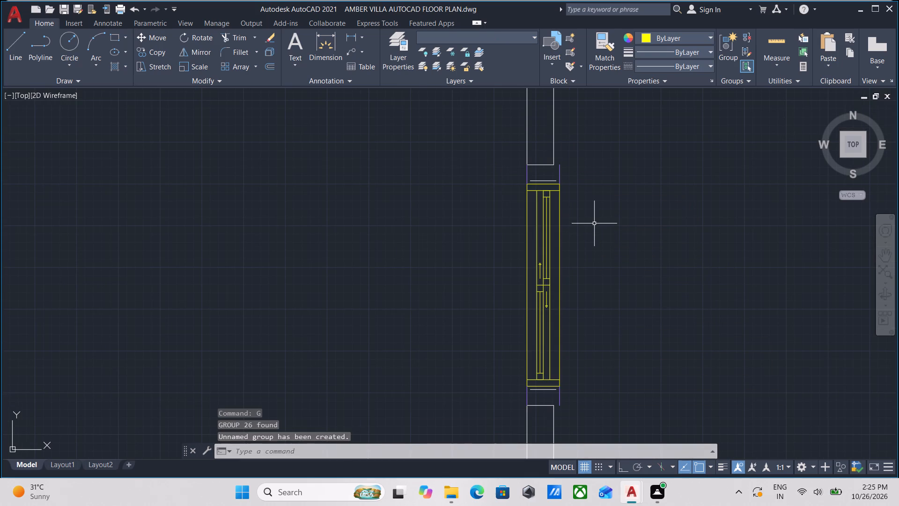
Move the window group from its lower-right corner to the lower-right corner of the east wall opening, aligning it with the wall's outer face.
drag(609, 342, 599, 335)
click(531, 265)
scroll(575, 328, up, 1)
middle_drag(565, 306, 545, 206)
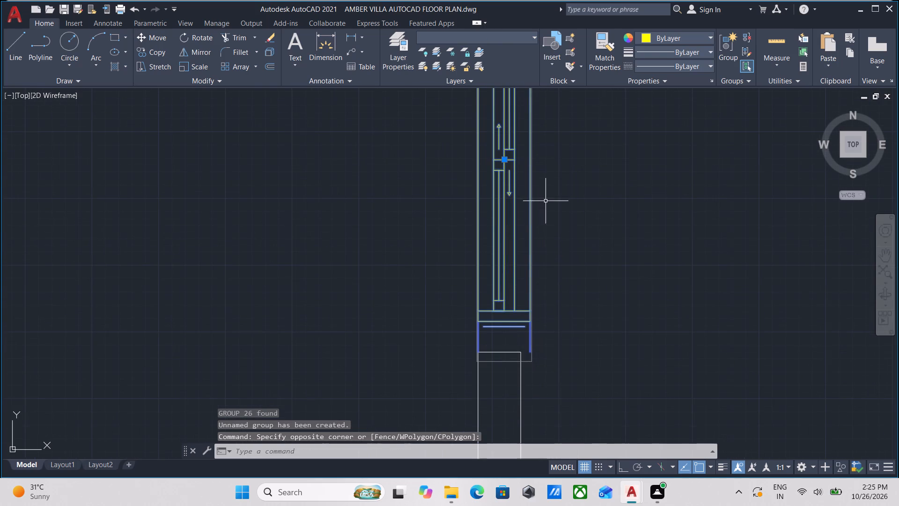
middle_drag(561, 335, 505, 342)
key(m)
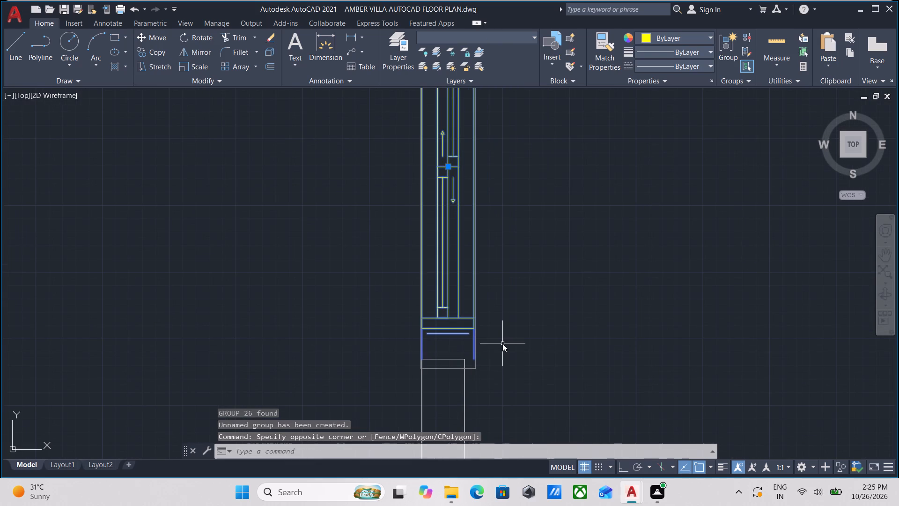
key(Return)
click(475, 359)
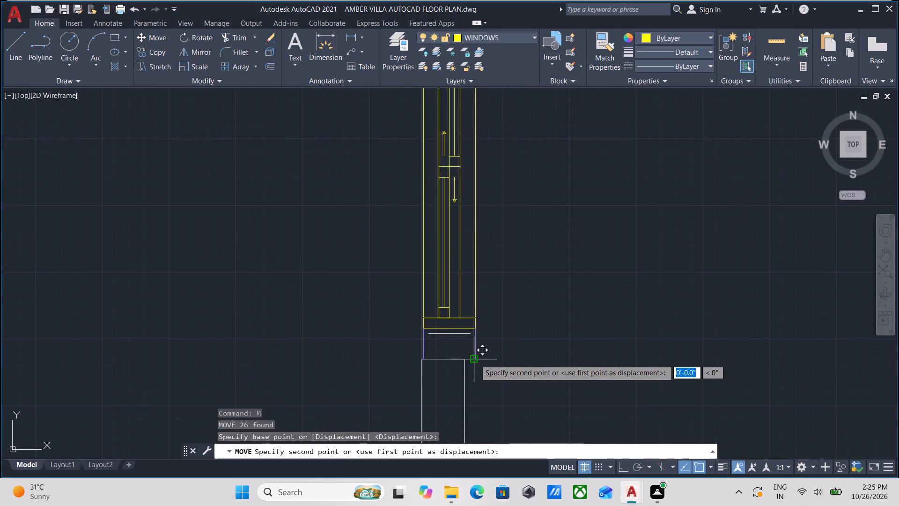
click(462, 360)
Ungroup the repositioned vertical window in the east wall opening.
middle_drag(480, 306, 496, 355)
click(434, 386)
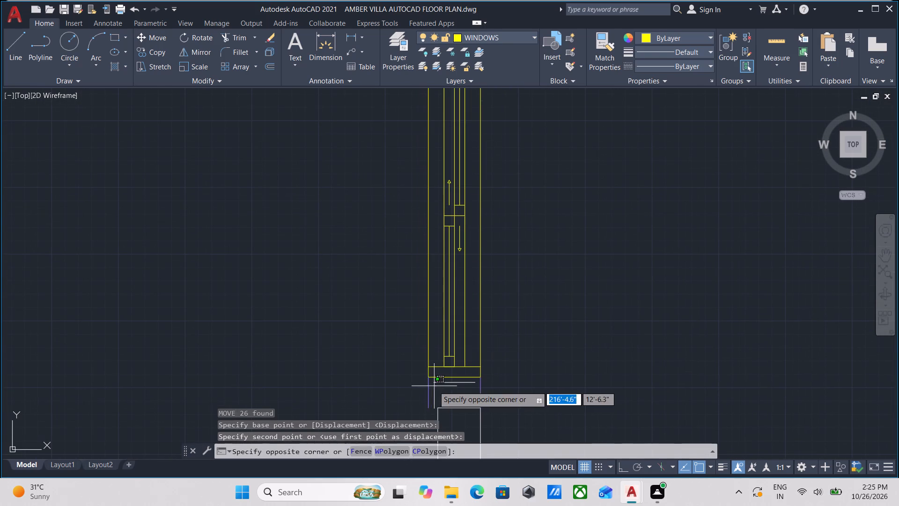
click(387, 379)
scroll(394, 346, down, 2)
middle_drag(396, 350, 414, 367)
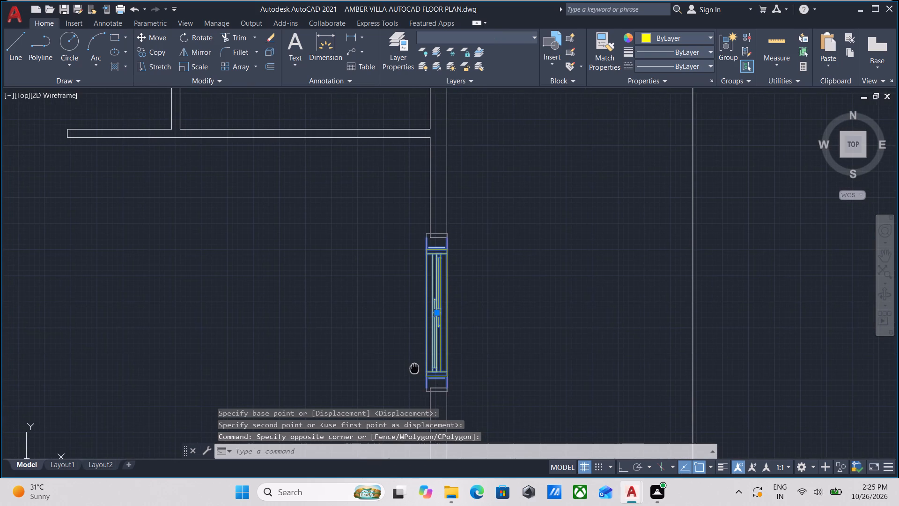
text(ung)
key(Return)
Join the two end lines and the long frame line along the window's west edge into a single line.
scroll(433, 393, up, 3)
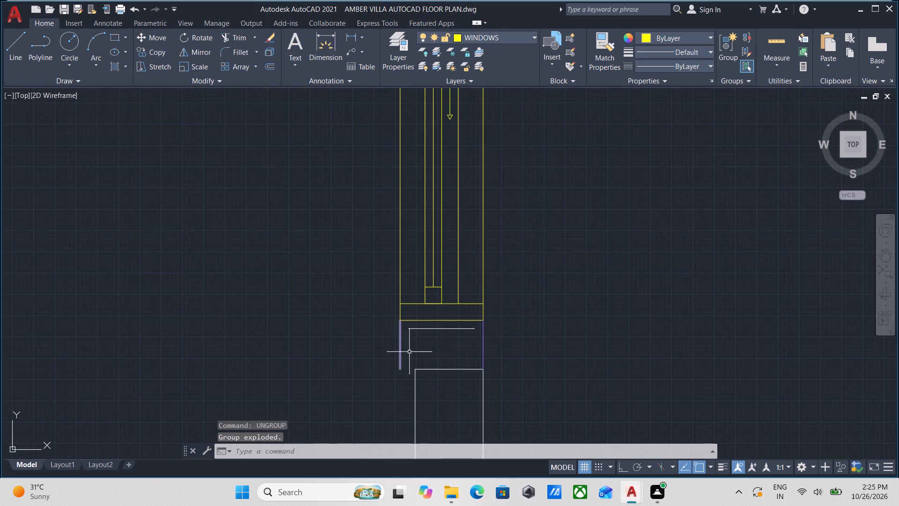
click(415, 355)
click(369, 338)
click(407, 256)
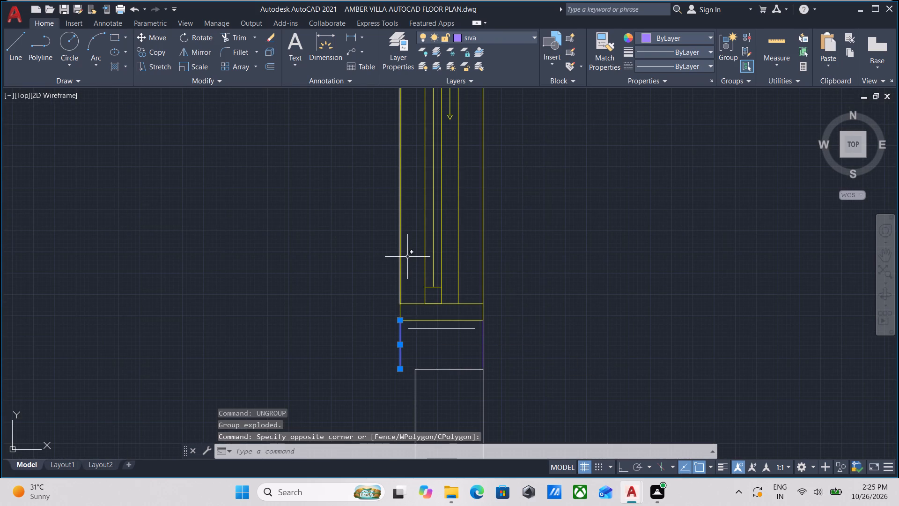
click(354, 260)
scroll(373, 244, down, 2)
middle_drag(375, 255, 417, 405)
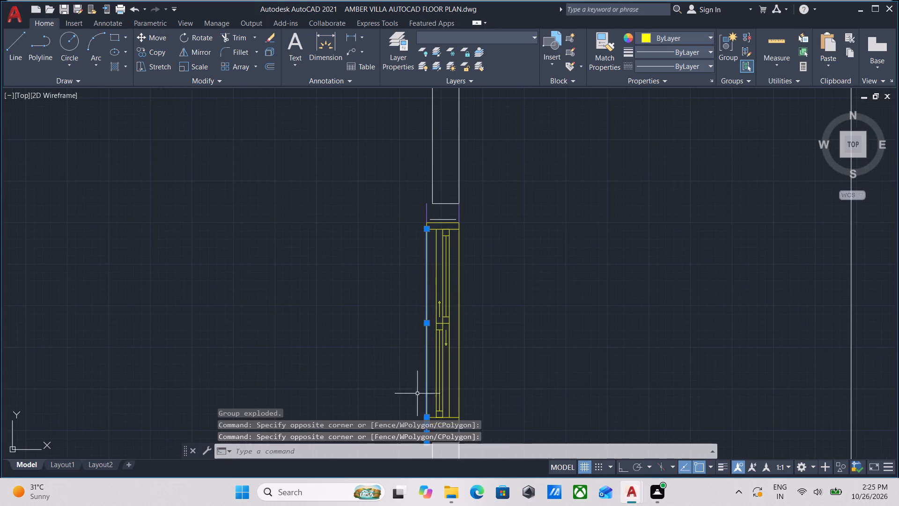
scroll(421, 216, up, 4)
drag(475, 207, 469, 207)
click(418, 203)
middle_drag(458, 223, 412, 260)
scroll(417, 244, down, 3)
middle_drag(417, 298, 409, 234)
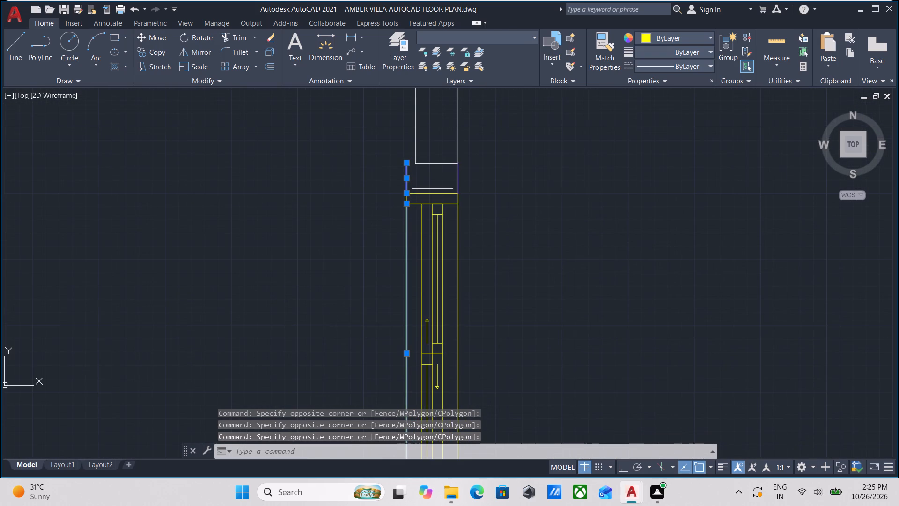
text(join)
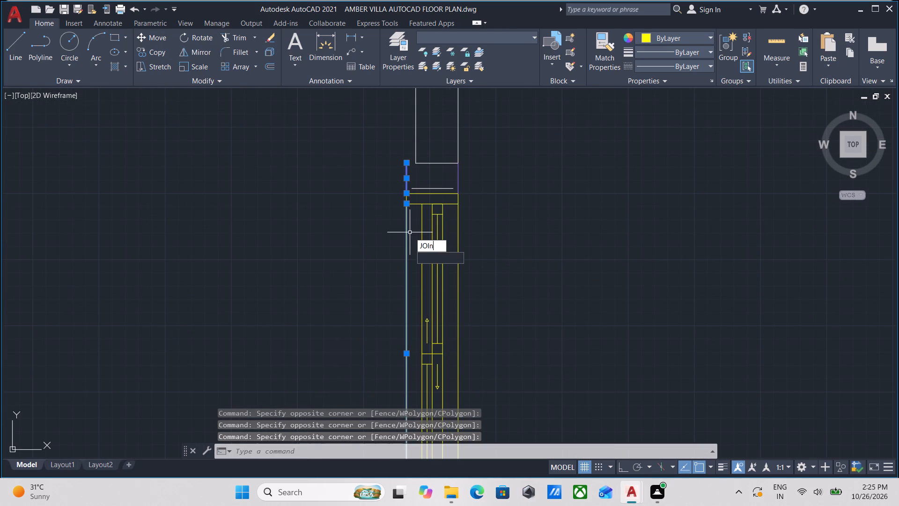
key(Return)
scroll(413, 156, up, 3)
click(419, 215)
click(325, 228)
scroll(381, 219, down, 2)
middle_drag(389, 214, 440, 169)
scroll(471, 152, down, 3)
key(Escape)
Move the joined west edge line from its upper endpoint to the upper-left corner of the wall opening, on the wall's inner face.
scroll(460, 224, up, 2)
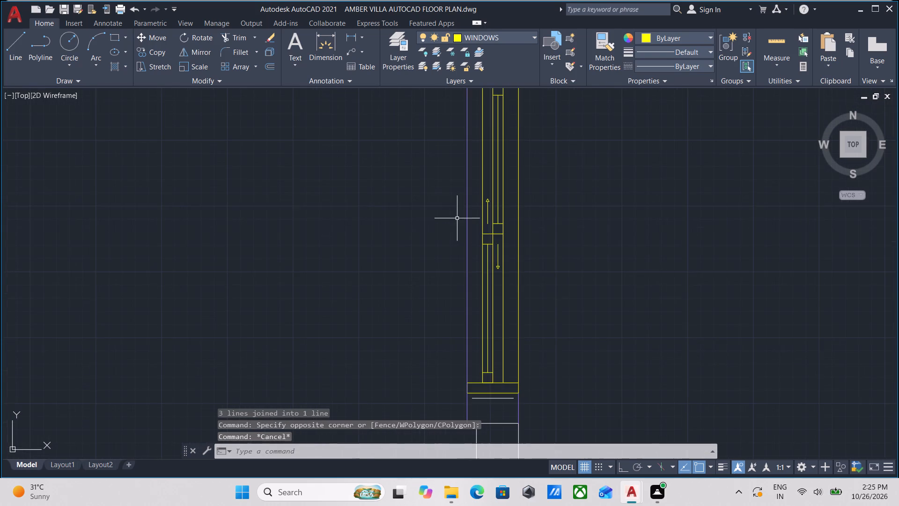
scroll(470, 214, down, 1)
middle_drag(471, 219, 484, 285)
scroll(480, 196, up, 3)
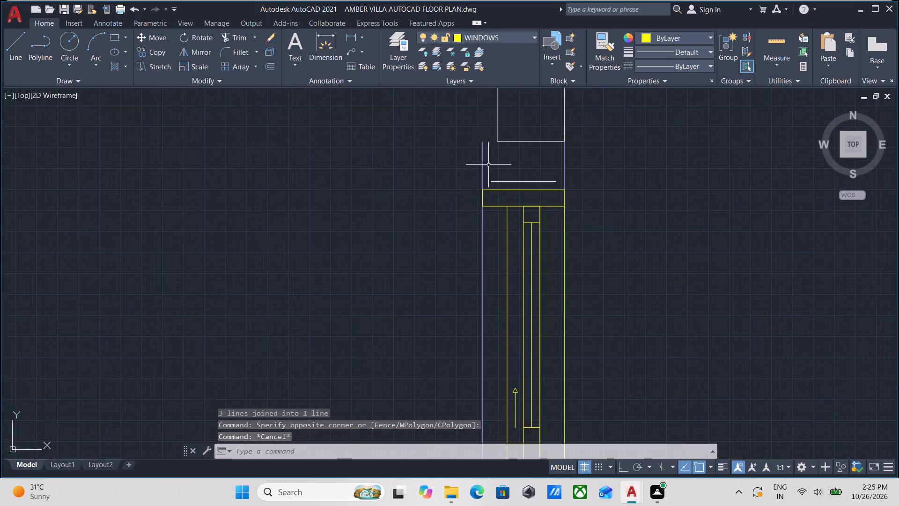
scroll(488, 165, up, 1)
middle_drag(488, 165, 490, 209)
click(503, 182)
click(435, 199)
scroll(504, 190, down, 2)
middle_drag(504, 190, 484, 191)
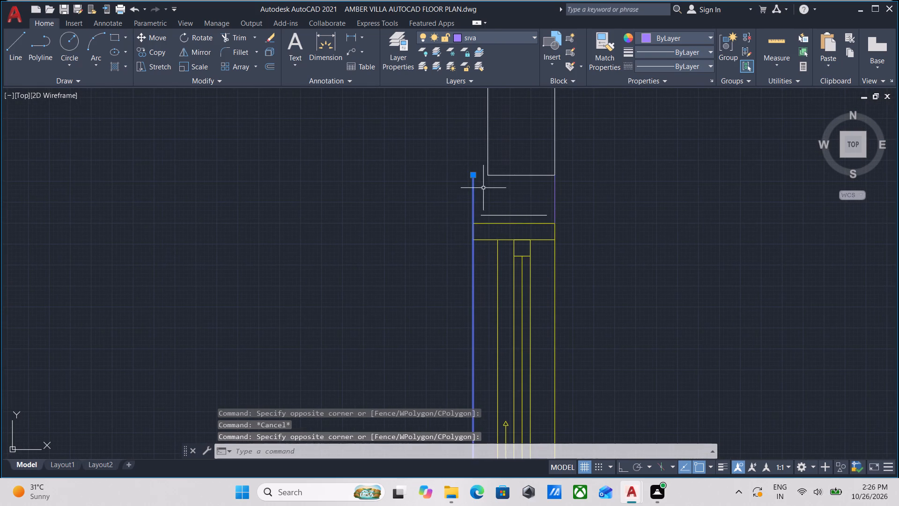
scroll(478, 171, down, 3)
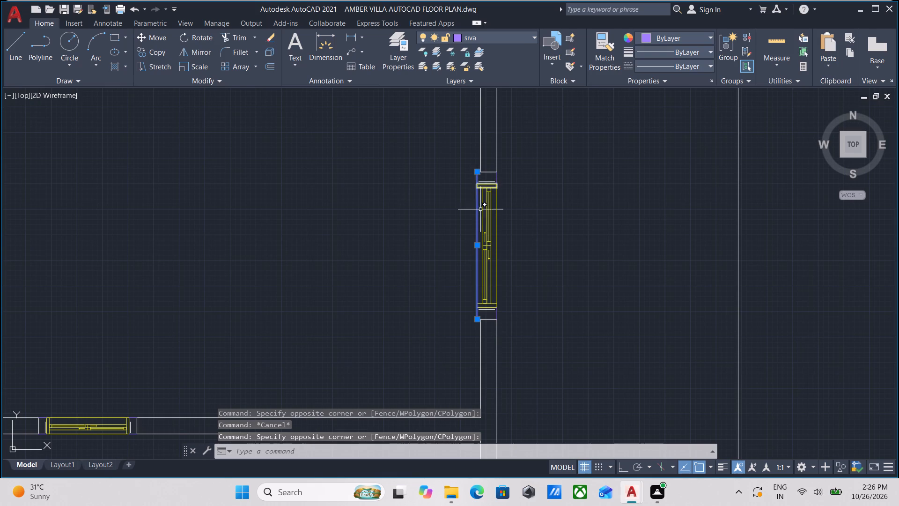
scroll(480, 234, up, 3)
scroll(479, 223, down, 1)
middle_drag(484, 235, 495, 322)
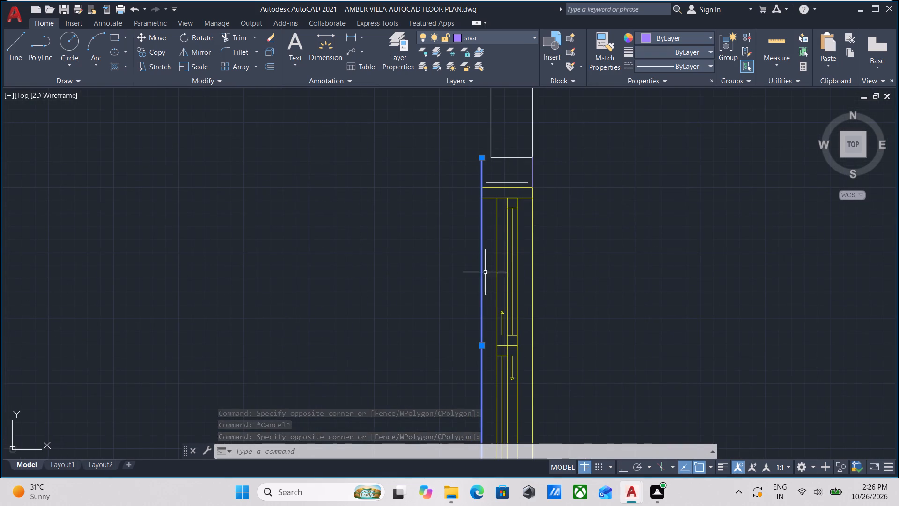
key(m)
key(Return)
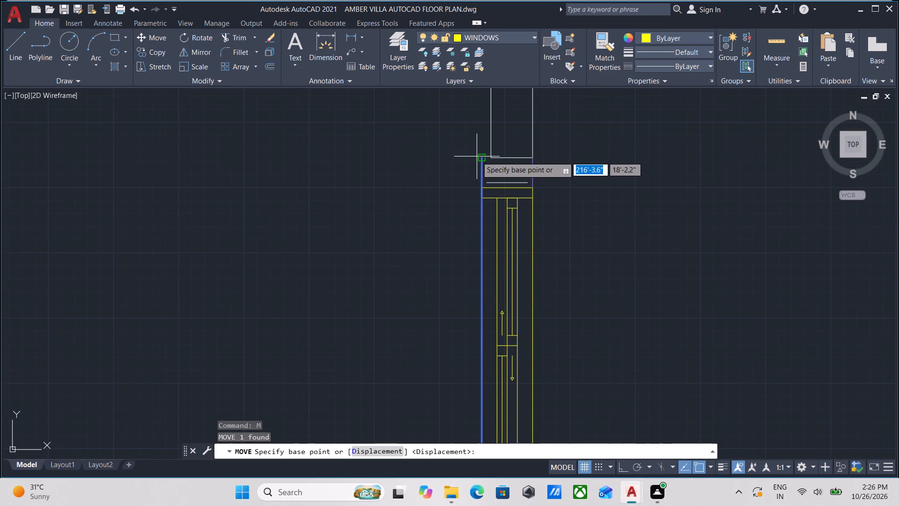
click(482, 156)
click(492, 156)
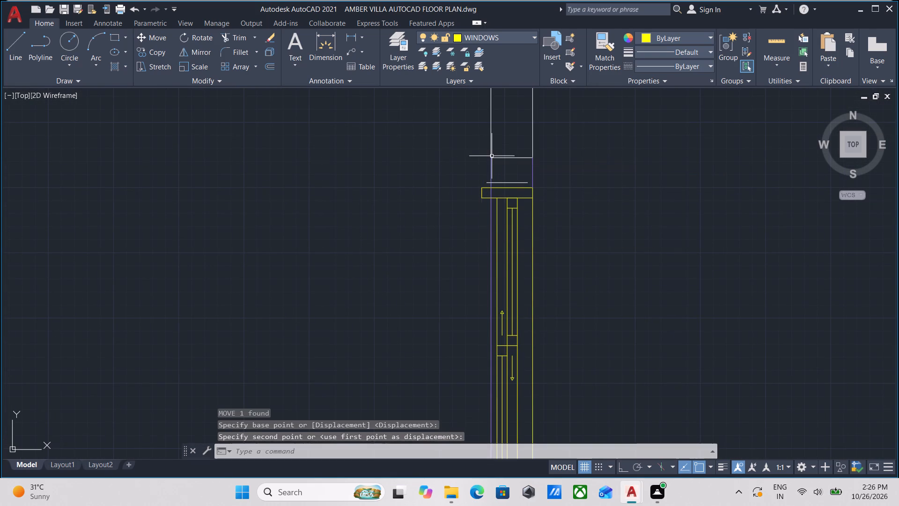
Stretch the west edge of the window's lower end frame rectangle to the wall's inner face in the east opening.
scroll(497, 210, down, 1)
middle_drag(497, 210, 504, 174)
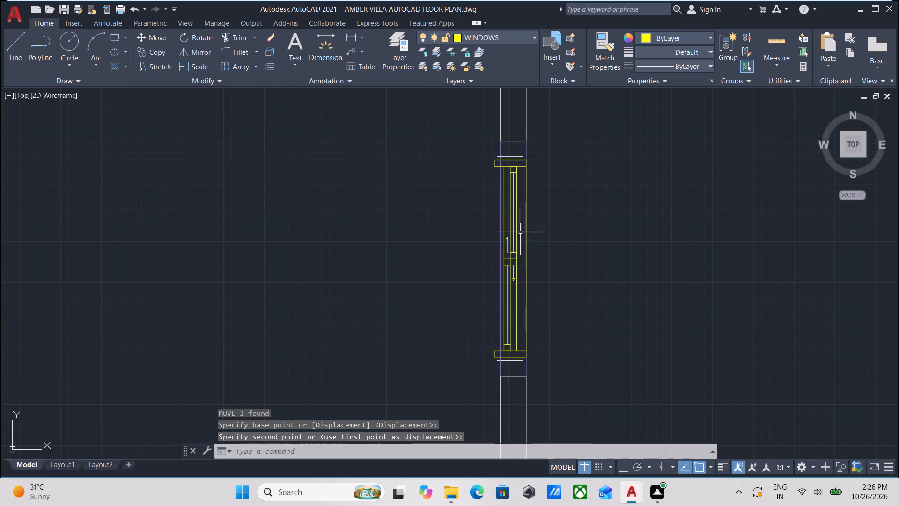
middle_drag(516, 312, 501, 223)
scroll(516, 312, up, 1)
scroll(479, 297, up, 3)
drag(460, 295, 457, 284)
click(415, 201)
click(446, 263)
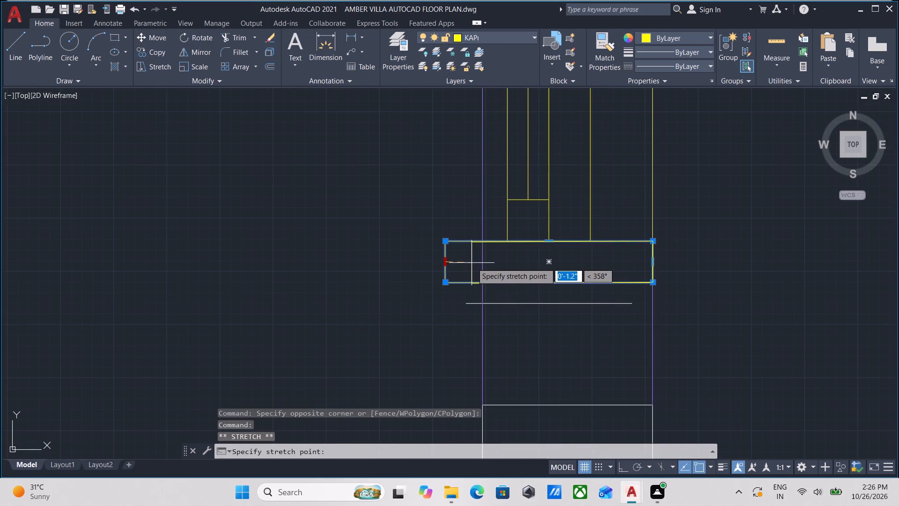
click(480, 263)
scroll(504, 247, down, 2)
middle_drag(504, 247, 502, 307)
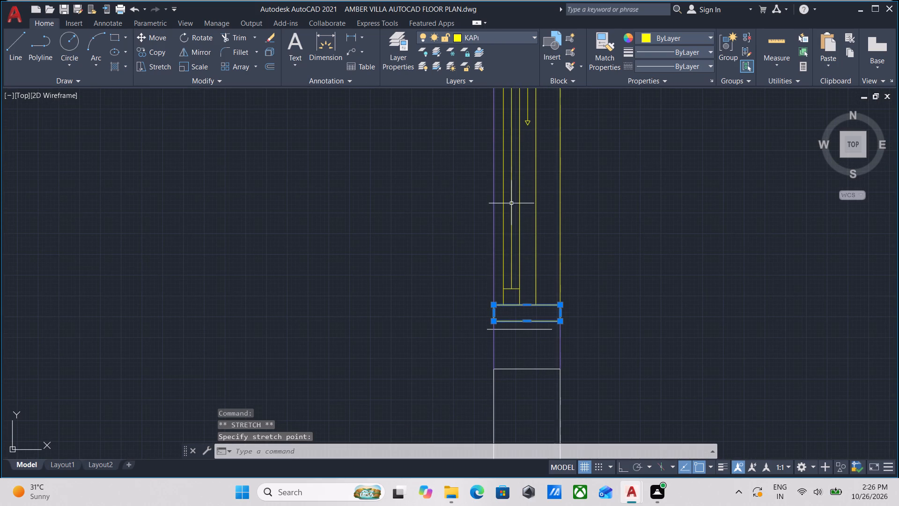
key(Escape)
Stretch the west edge of the window's upper end frame rectangle to the wall's inner face.
scroll(511, 180, down, 2)
middle_drag(511, 184, 524, 299)
middle_drag(528, 188, 528, 263)
scroll(519, 222, up, 3)
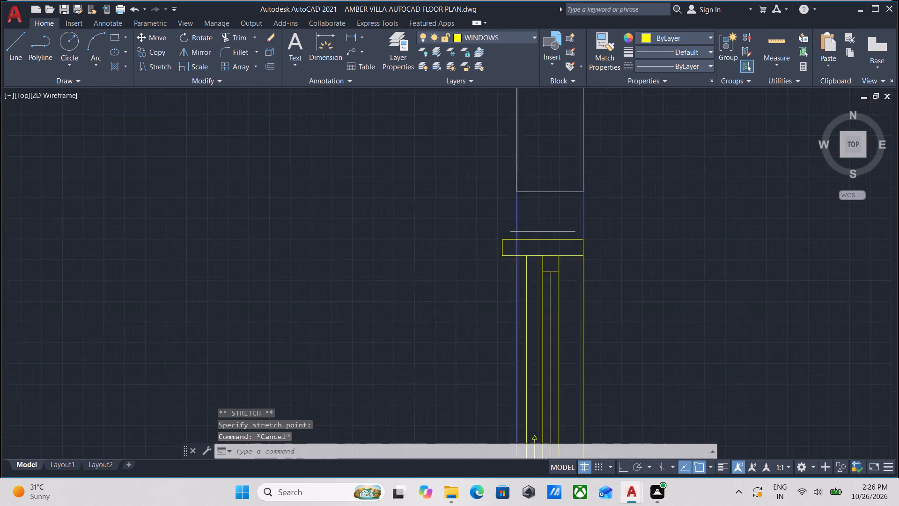
scroll(519, 222, up, 1)
click(492, 288)
click(451, 278)
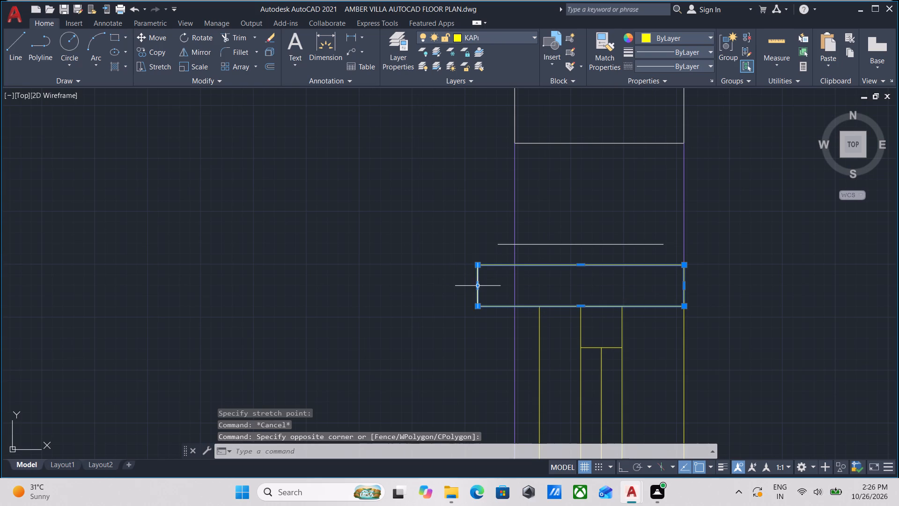
click(478, 285)
click(513, 285)
Stretch both ends of the short line above the upper end frame to the wall faces, making it 8.0" long.
scroll(538, 253, down, 1)
middle_drag(538, 253, 537, 279)
scroll(543, 275, up, 2)
click(546, 277)
click(531, 235)
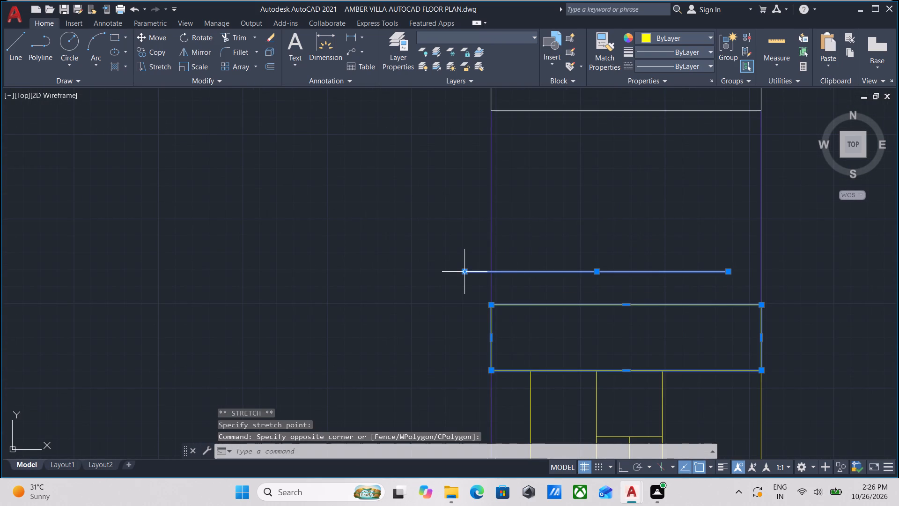
click(466, 272)
click(494, 273)
middle_drag(592, 261, 457, 200)
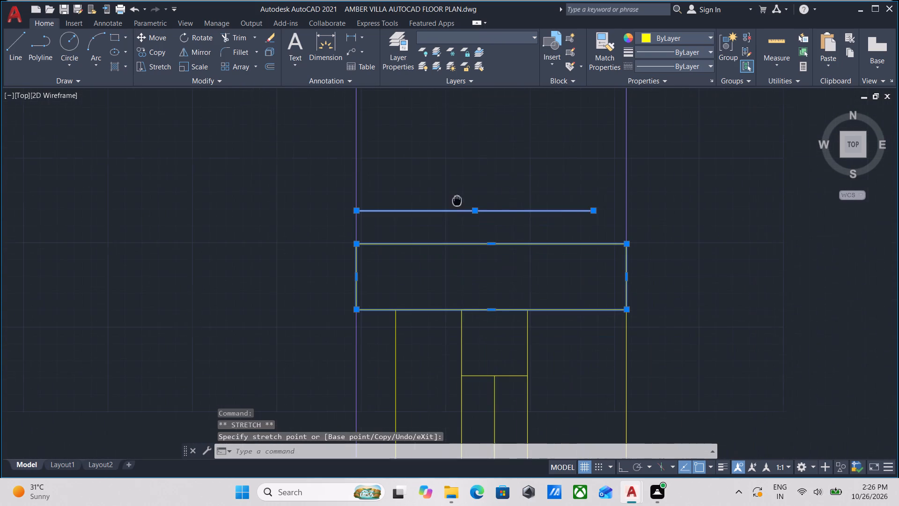
click(594, 210)
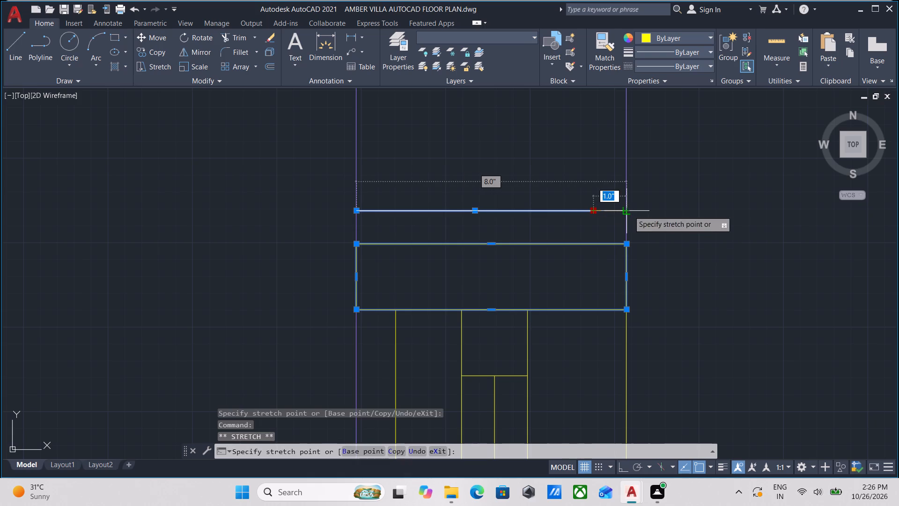
click(629, 211)
scroll(627, 209, down, 3)
key(Escape)
scroll(609, 214, down, 1)
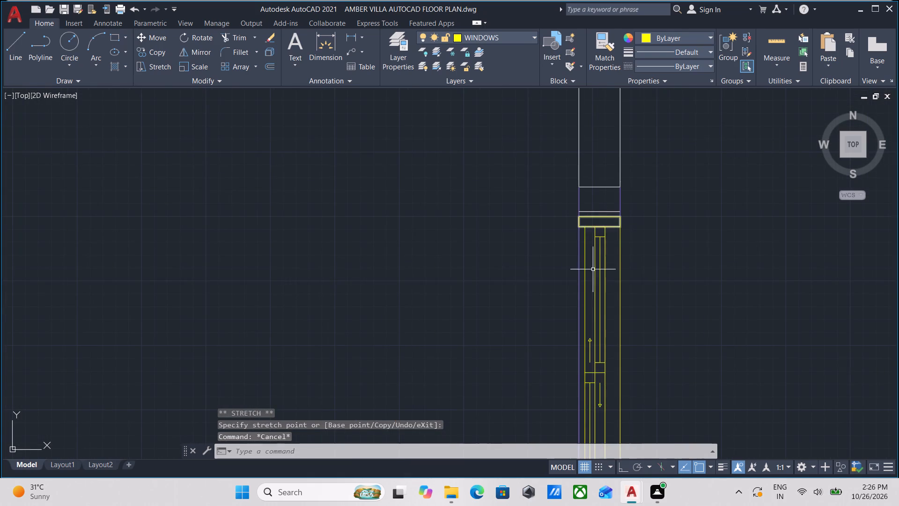
Stretch both ends of the short line below the lower end frame to the wall faces, making it 8.0" long.
scroll(583, 298, up, 2)
scroll(585, 279, down, 2)
middle_drag(585, 278, 474, 172)
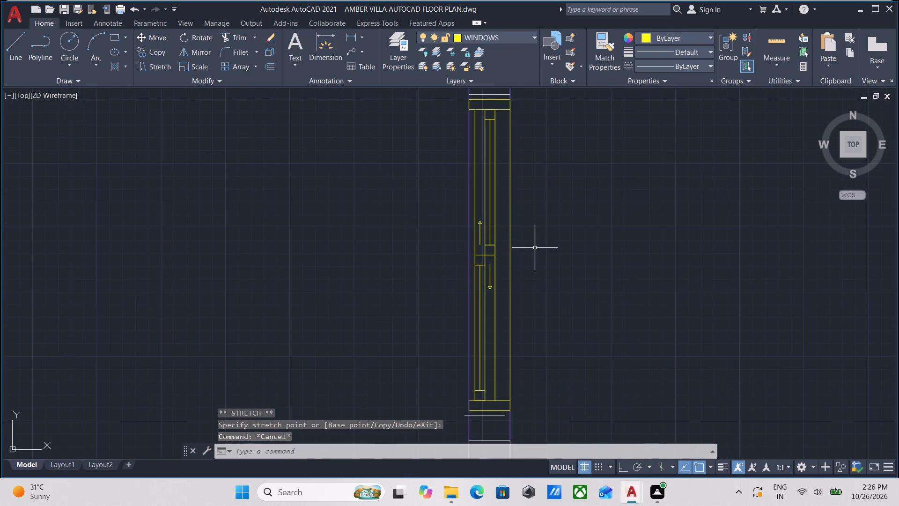
middle_drag(534, 248, 535, 163)
scroll(502, 342, up, 3)
click(486, 324)
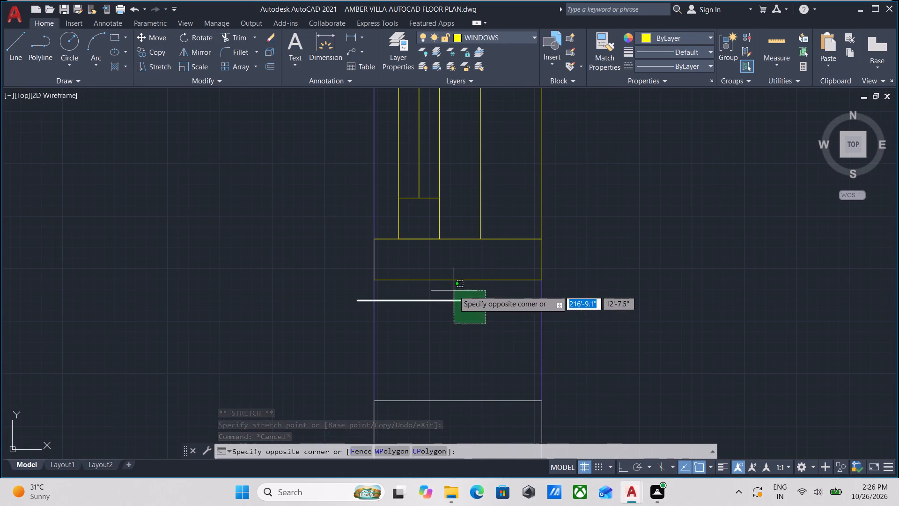
click(454, 290)
click(358, 299)
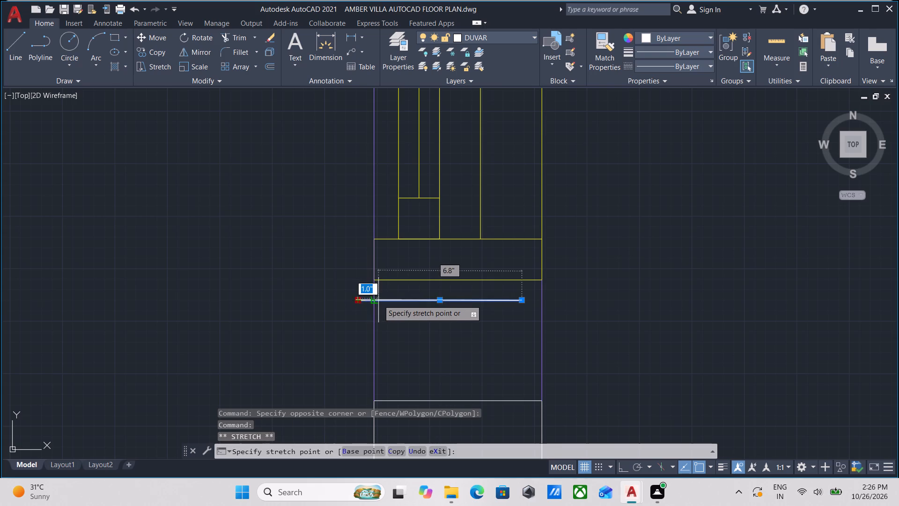
click(374, 300)
key(Escape)
click(520, 318)
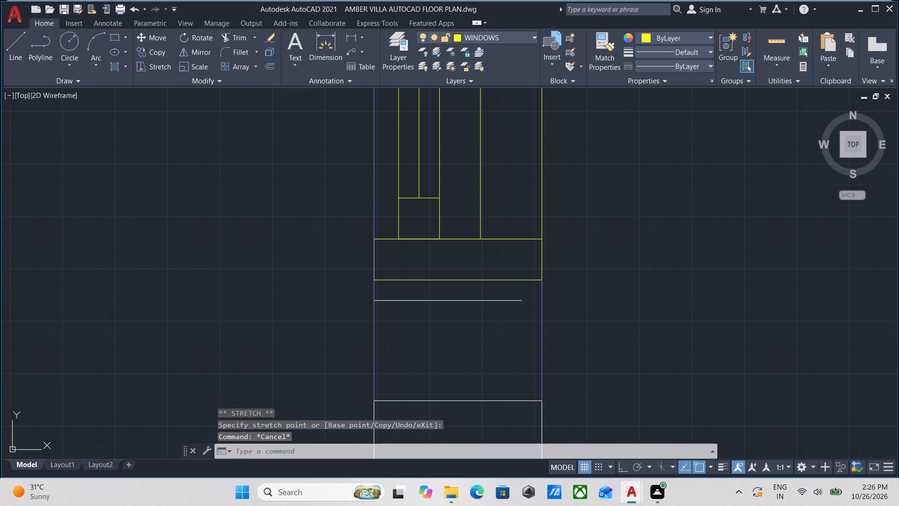
click(500, 291)
click(521, 300)
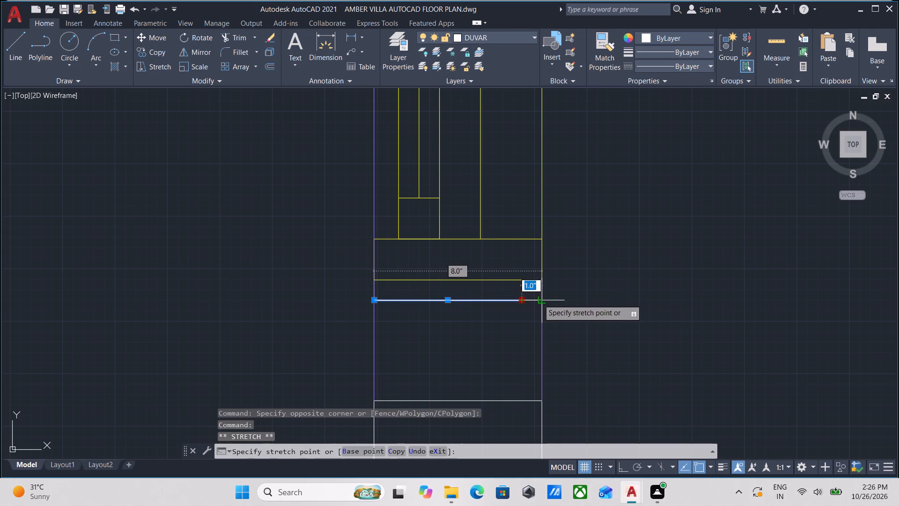
click(542, 300)
key(Escape)
Group all the fitted window's objects in the east wall opening and check that they select as one.
scroll(428, 274, down, 3)
middle_drag(428, 275, 430, 338)
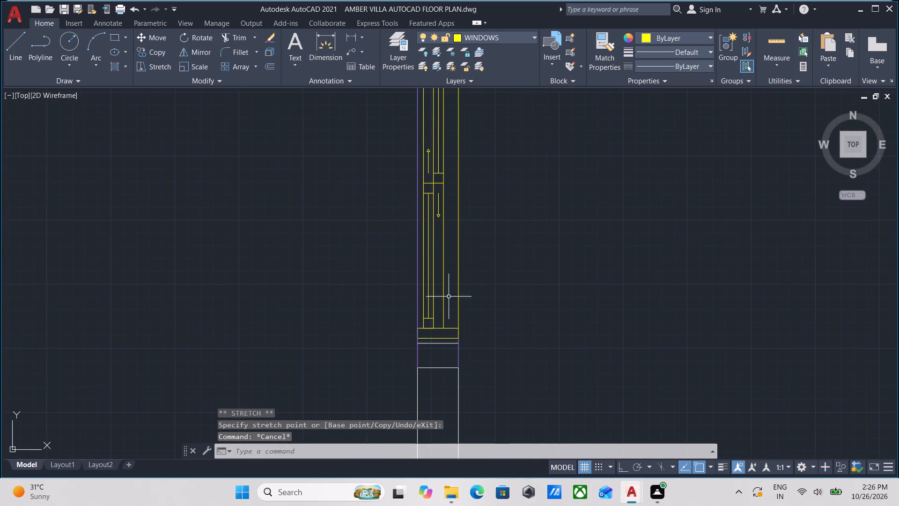
middle_drag(449, 297, 443, 344)
scroll(442, 340, up, 1)
scroll(449, 294, down, 3)
middle_drag(449, 294, 450, 309)
scroll(509, 390, up, 2)
scroll(424, 299, up, 1)
middle_drag(419, 290, 427, 368)
click(435, 357)
middle_drag(371, 229, 425, 282)
scroll(326, 174, down, 1)
middle_drag(326, 174, 368, 313)
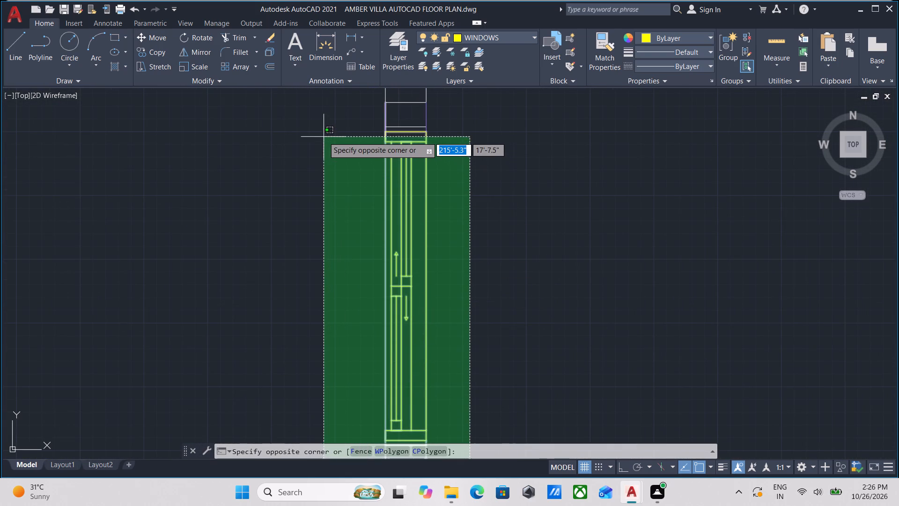
click(319, 113)
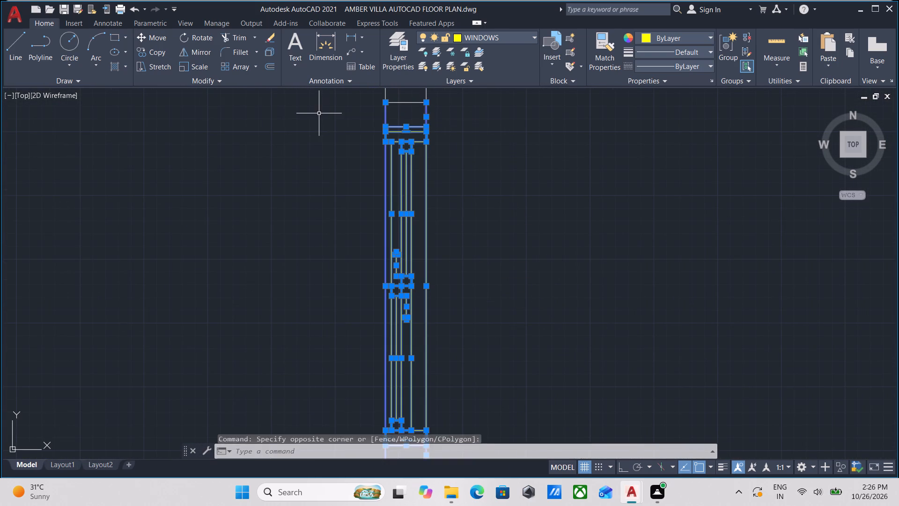
scroll(464, 208, down, 2)
middle_drag(464, 208, 471, 194)
key(g)
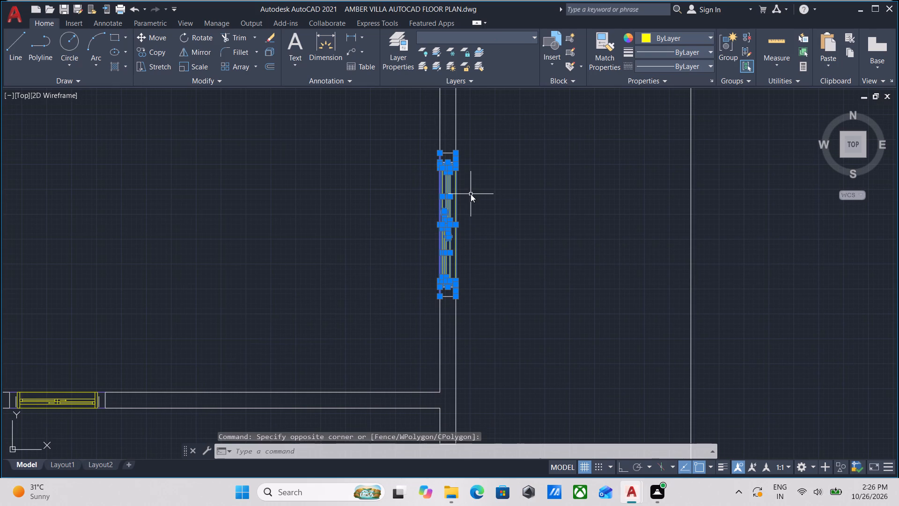
key(Return)
drag(489, 274, 483, 267)
click(404, 187)
scroll(449, 190, up, 2)
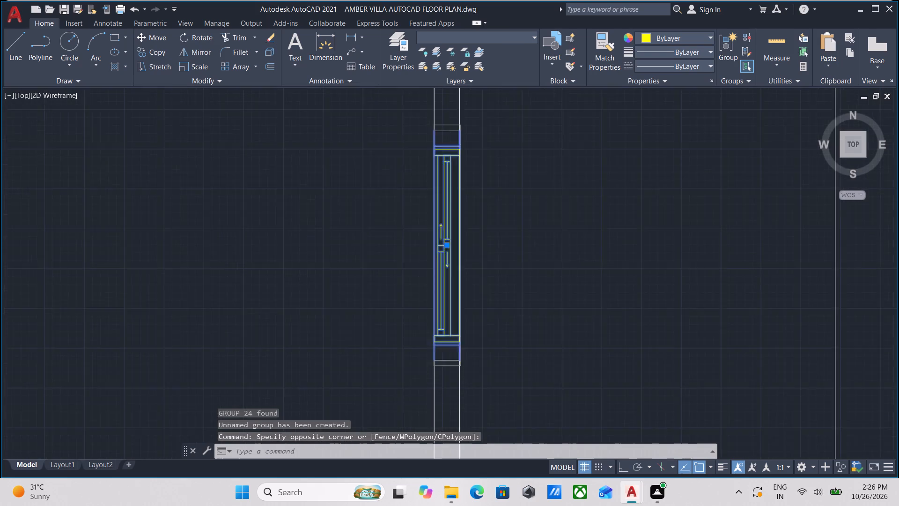
key(Escape)
Examine the fitted east window and the remaining wall openings across the floor plan, up to the northern rooms.
scroll(455, 197, down, 2)
middle_drag(455, 197, 460, 247)
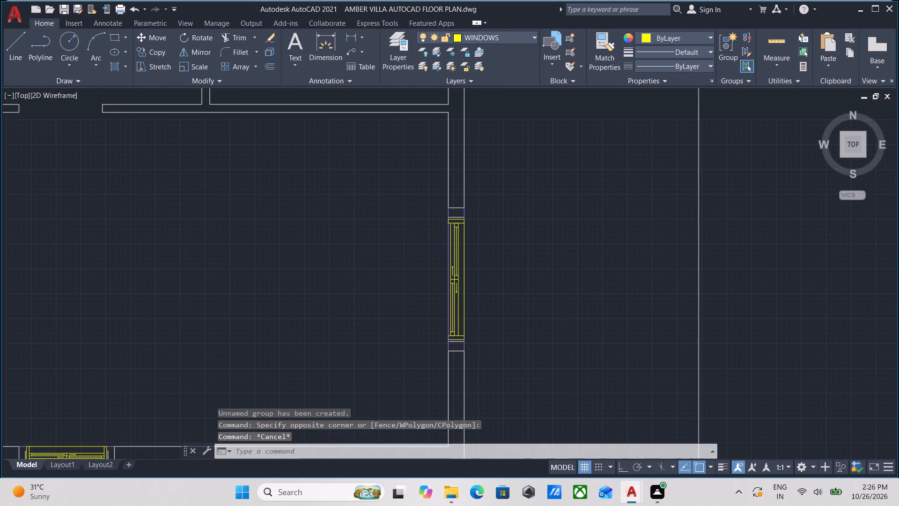
scroll(446, 226, down, 1)
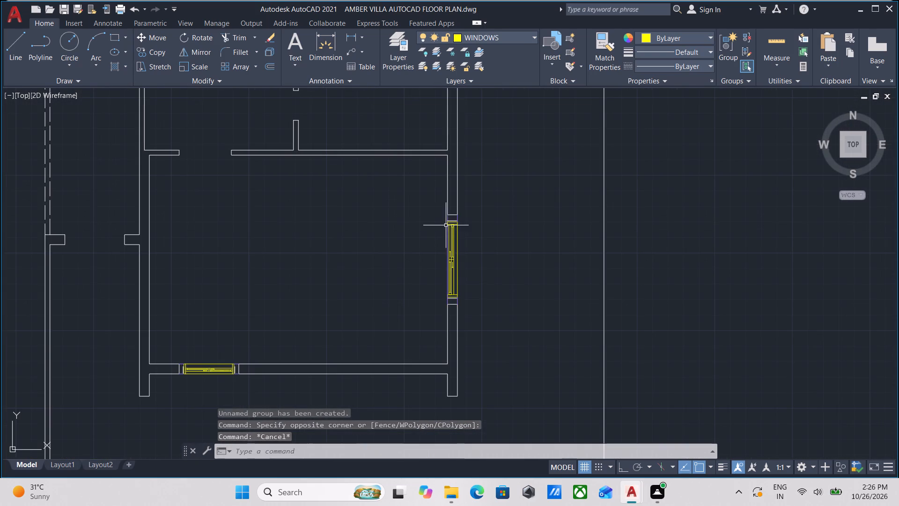
scroll(432, 234, up, 2)
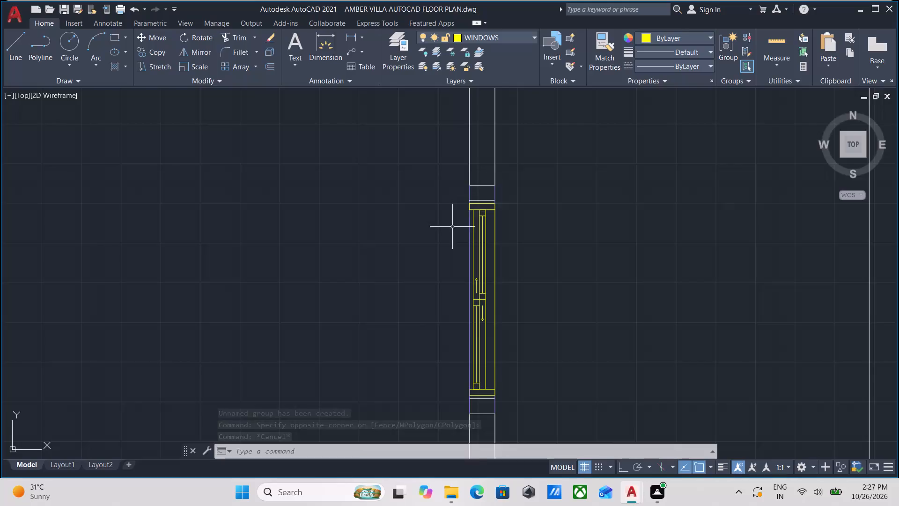
scroll(452, 231, down, 1)
scroll(501, 270, up, 2)
scroll(464, 257, down, 2)
middle_drag(461, 257, 468, 287)
scroll(464, 291, up, 1)
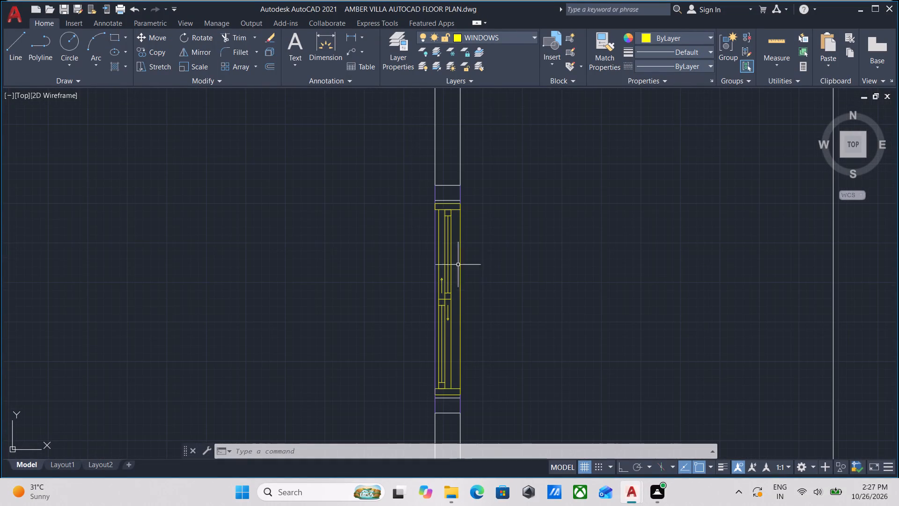
scroll(491, 270, up, 1)
click(489, 268)
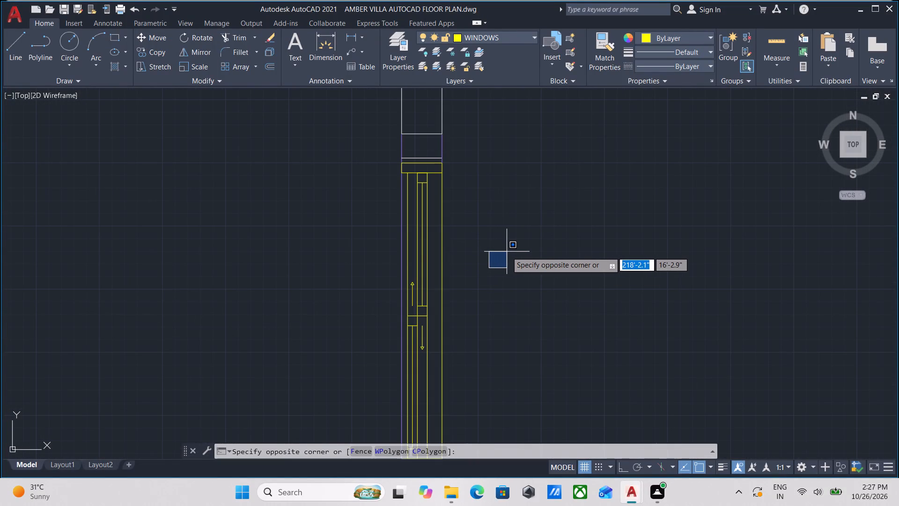
click(396, 236)
scroll(468, 233, down, 2)
middle_drag(468, 233, 466, 285)
scroll(468, 233, down, 1)
scroll(472, 282, down, 2)
middle_drag(472, 282, 474, 308)
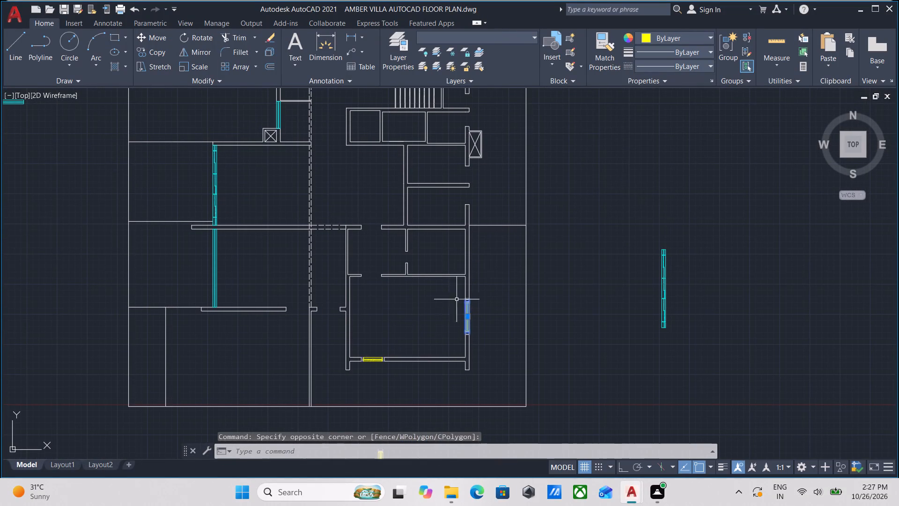
middle_drag(410, 337, 423, 338)
middle_drag(427, 239, 427, 350)
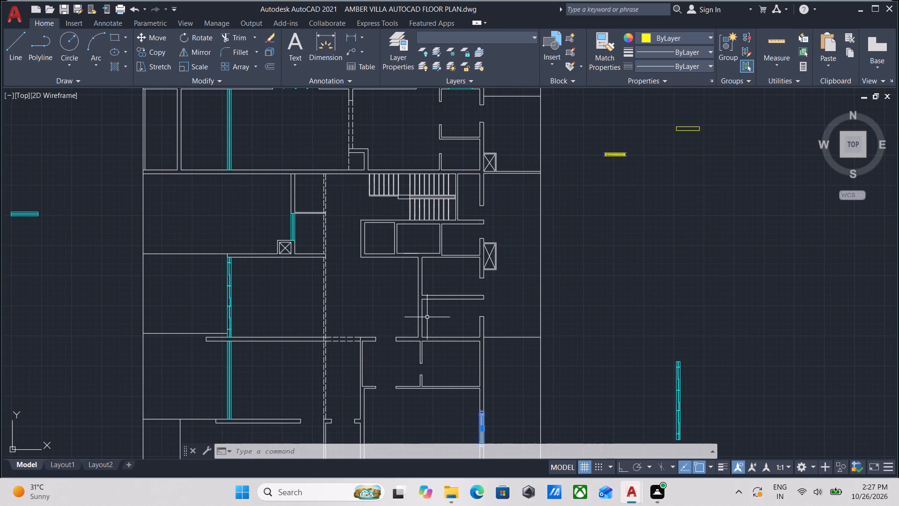
scroll(427, 317, down, 1)
middle_drag(427, 337, 427, 424)
scroll(458, 260, up, 2)
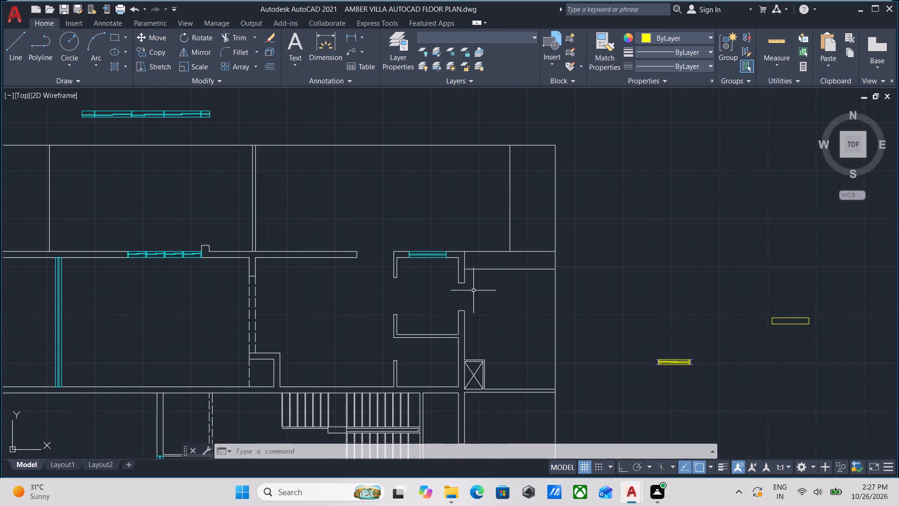
scroll(457, 290, up, 2)
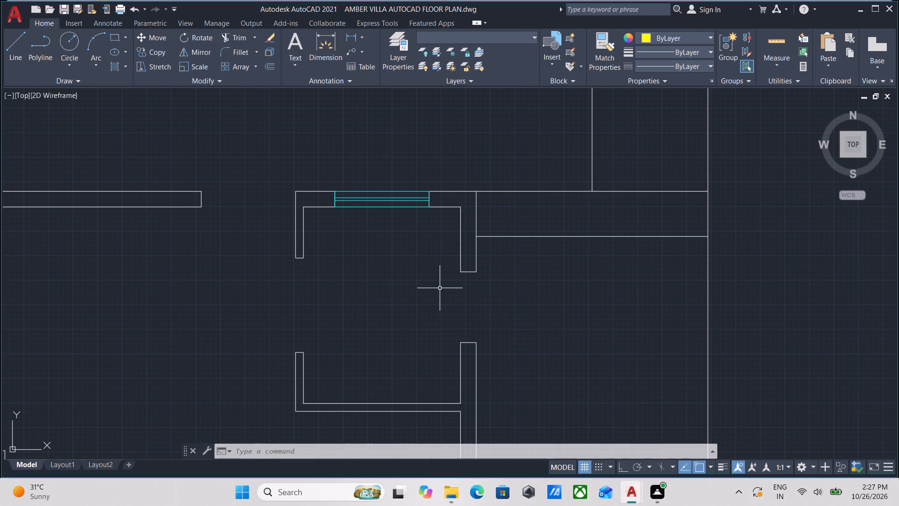
scroll(440, 288, down, 2)
middle_drag(440, 288, 443, 283)
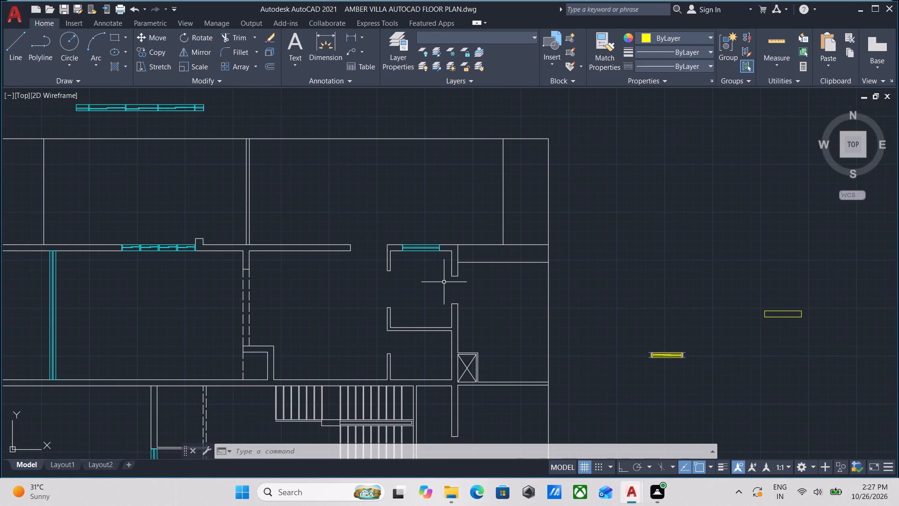
scroll(453, 327, up, 2)
scroll(417, 282, down, 2)
middle_click(417, 282)
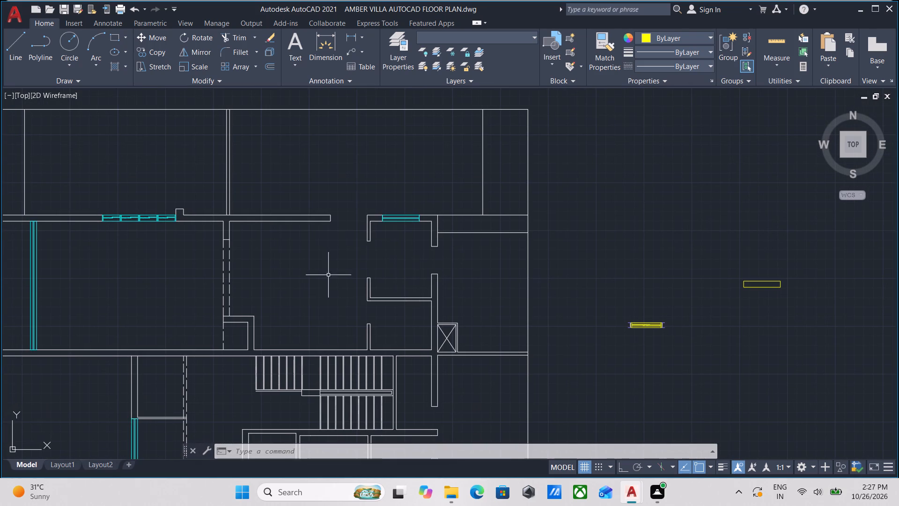
scroll(279, 271, up, 1)
middle_drag(226, 272, 298, 286)
scroll(325, 283, down, 2)
middle_drag(325, 283, 338, 267)
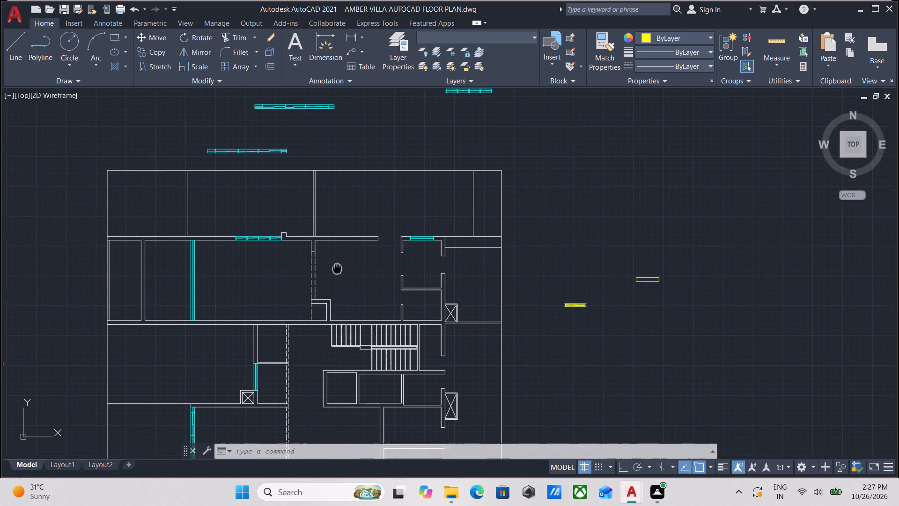
middle_drag(338, 267, 339, 265)
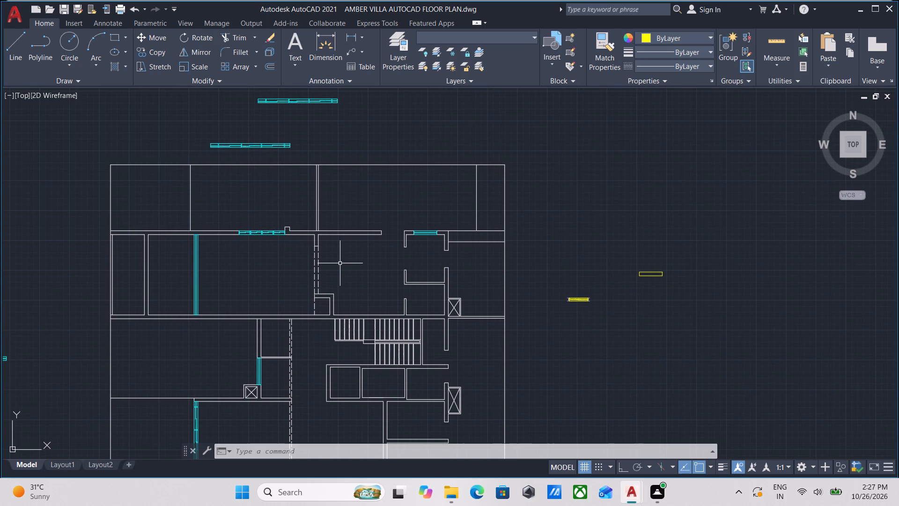
scroll(436, 274, up, 2)
scroll(469, 256, down, 1)
Examine the spare sliding window outside the plan's east side and check that it selects as one object.
middle_drag(469, 256, 303, 235)
scroll(535, 275, up, 2)
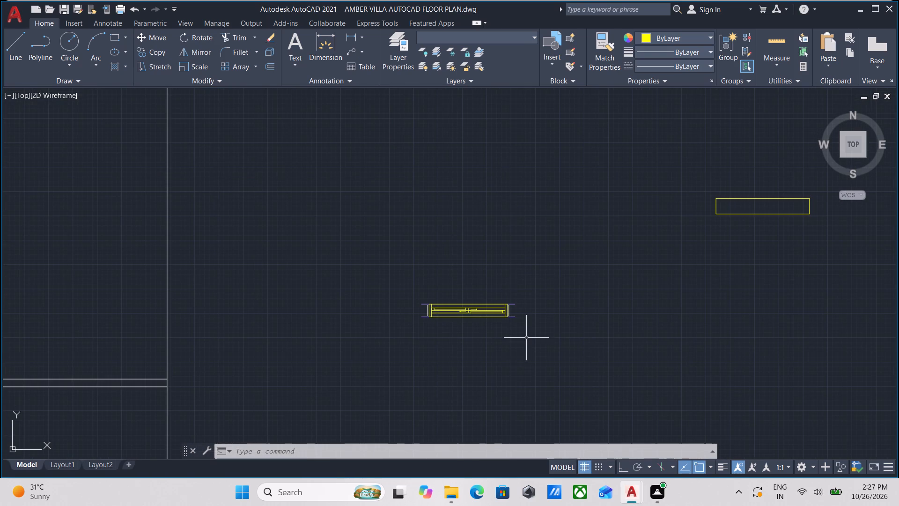
click(527, 337)
click(367, 261)
scroll(477, 307, up, 2)
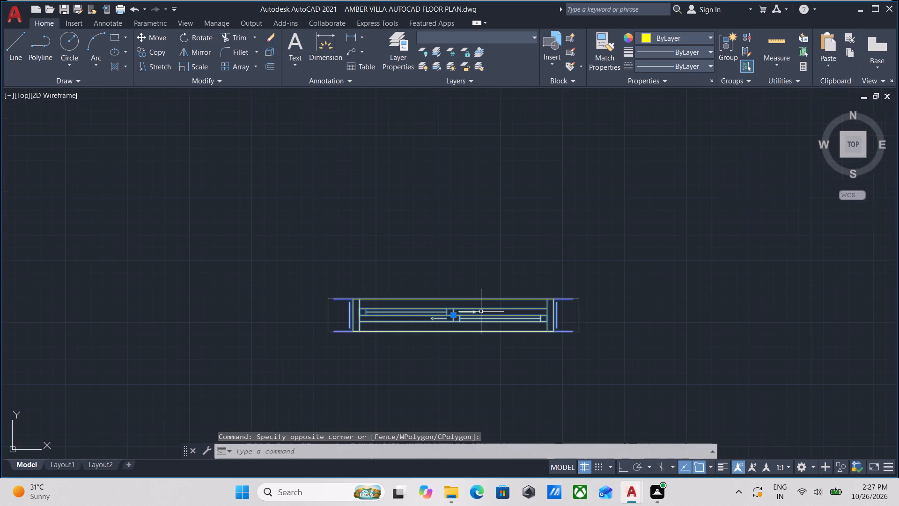
scroll(481, 312, up, 1)
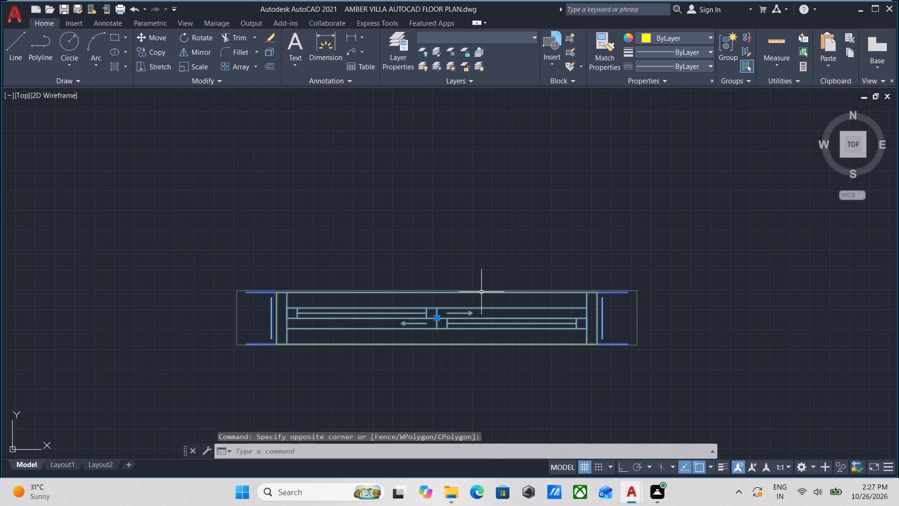
scroll(481, 290, down, 3)
middle_drag(481, 290, 505, 359)
key(Escape)
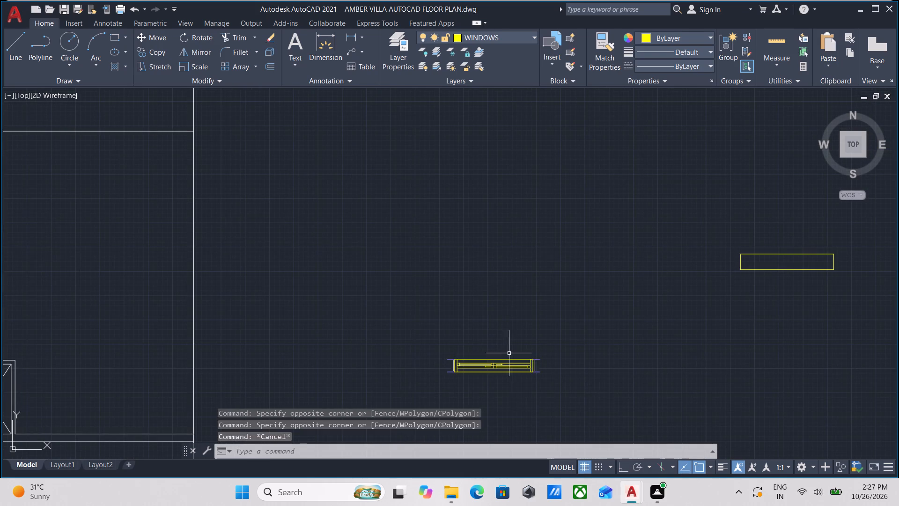
Match the properties of the east wall window's yellow frame line onto the rest of its grouped objects.
scroll(509, 351, down, 3)
middle_drag(512, 346, 556, 325)
middle_drag(258, 250, 383, 204)
scroll(442, 312, down, 1)
middle_drag(442, 312, 436, 220)
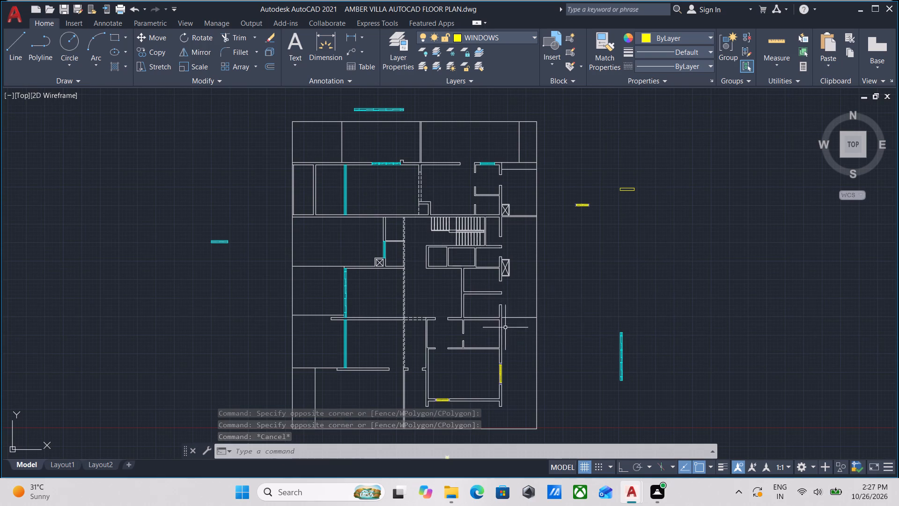
scroll(483, 394, up, 2)
scroll(525, 352, up, 3)
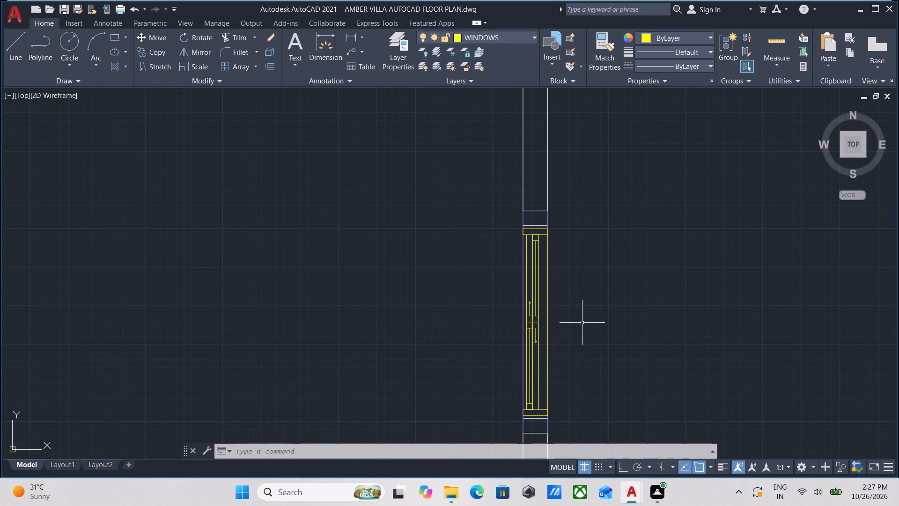
scroll(528, 355, up, 2)
middle_drag(397, 317, 396, 341)
text(ma)
key(Return)
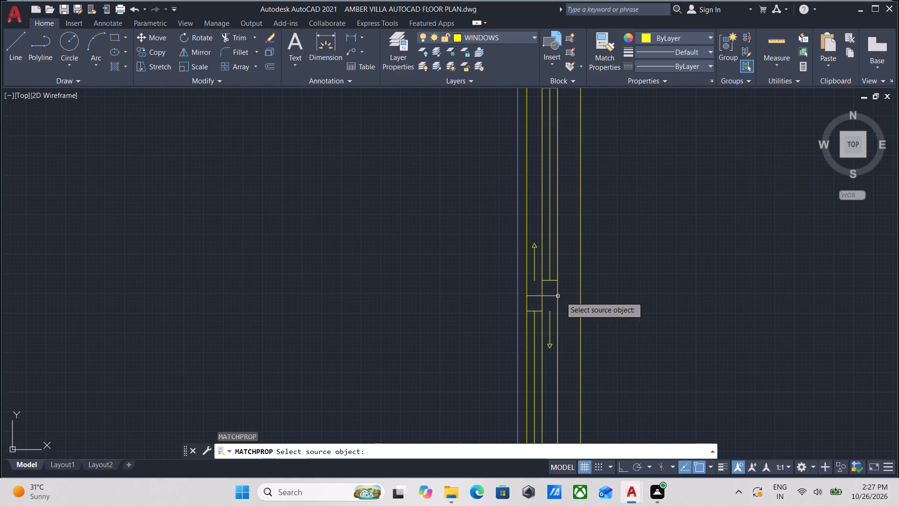
click(581, 315)
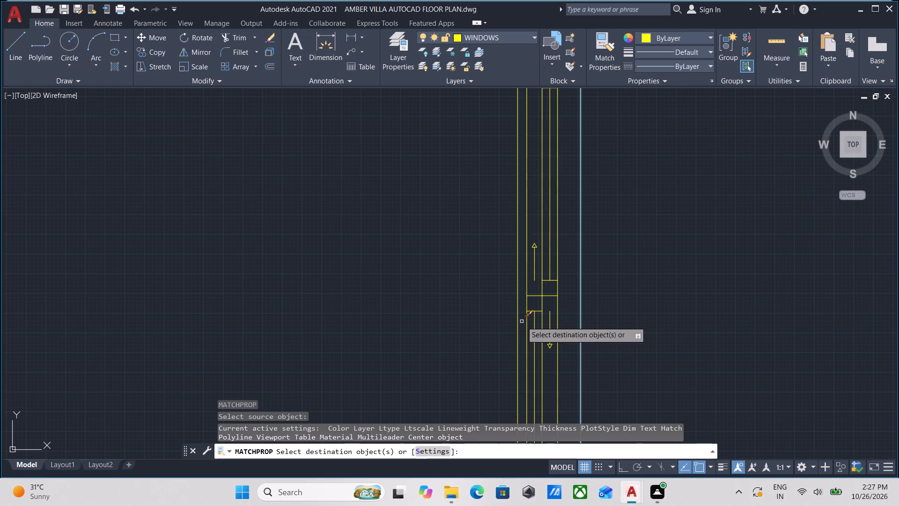
click(517, 321)
scroll(608, 279, down, 1)
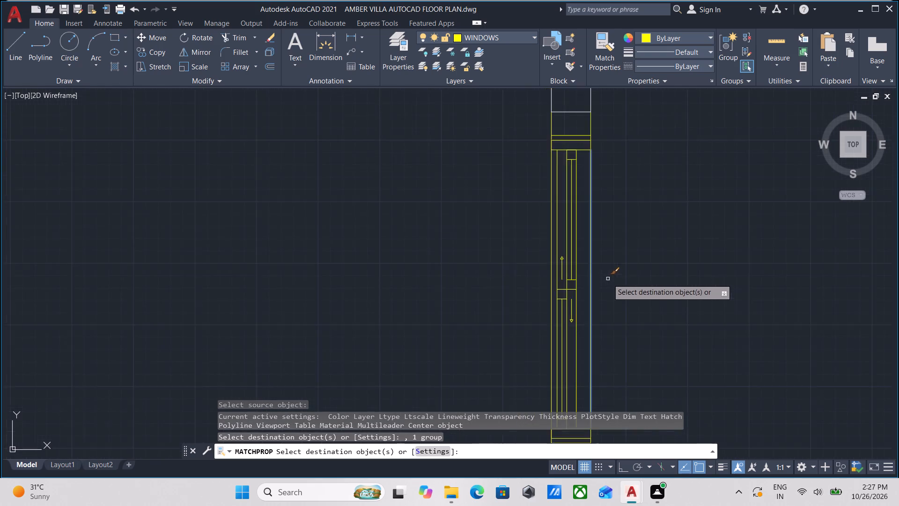
scroll(608, 279, down, 1)
middle_drag(606, 280, 564, 309)
key(Escape)
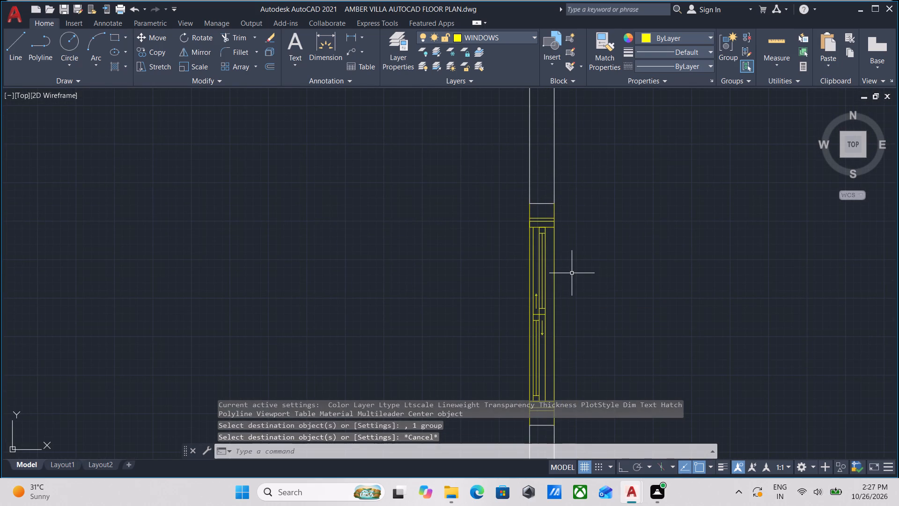
Match the east wall window's yellow WINDOWS layer properties onto the grouped sliding window in the south wall opening.
scroll(572, 275, down, 1)
scroll(586, 323, up, 2)
scroll(583, 312, down, 3)
middle_drag(410, 302, 463, 230)
scroll(477, 212, up, 1)
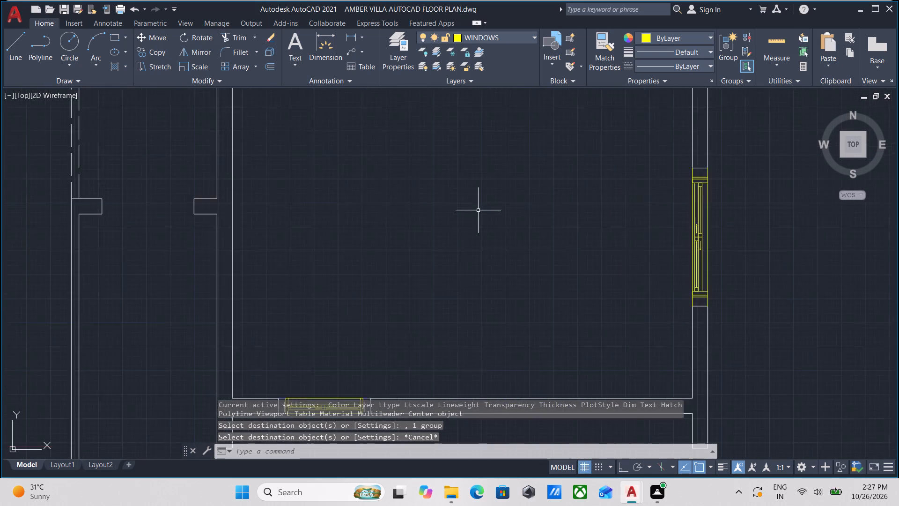
scroll(477, 210, down, 1)
scroll(394, 331, up, 3)
scroll(438, 328, up, 3)
scroll(464, 274, down, 3)
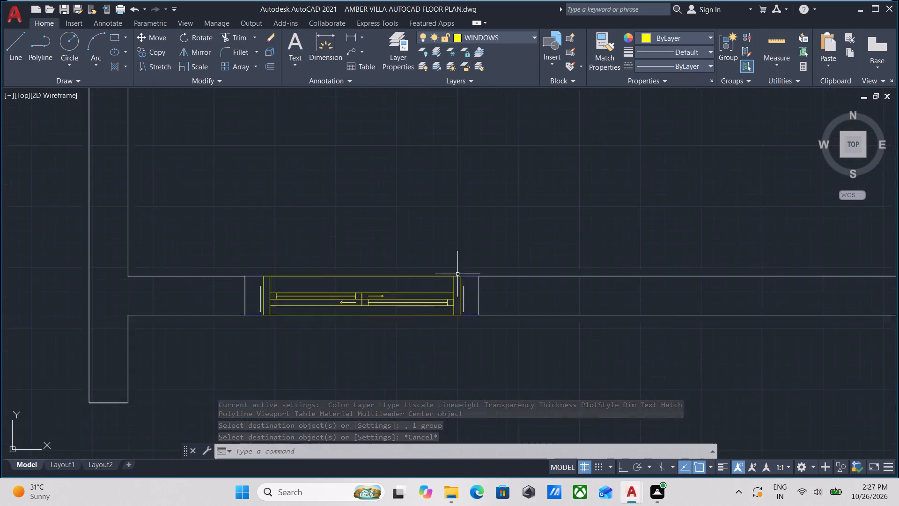
scroll(457, 274, down, 1)
middle_drag(432, 252, 368, 372)
scroll(404, 288, down, 1)
middle_drag(387, 320, 349, 362)
scroll(389, 282, down, 1)
middle_drag(374, 301, 358, 322)
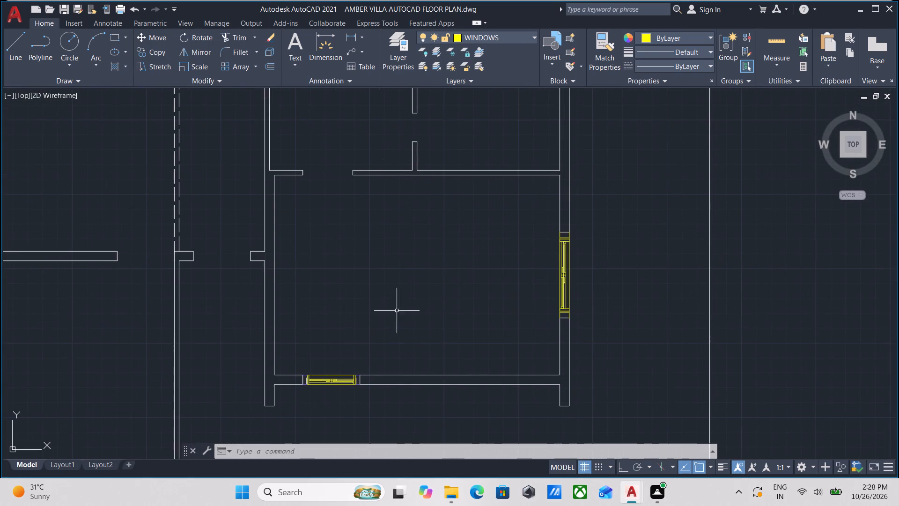
scroll(465, 307, up, 1)
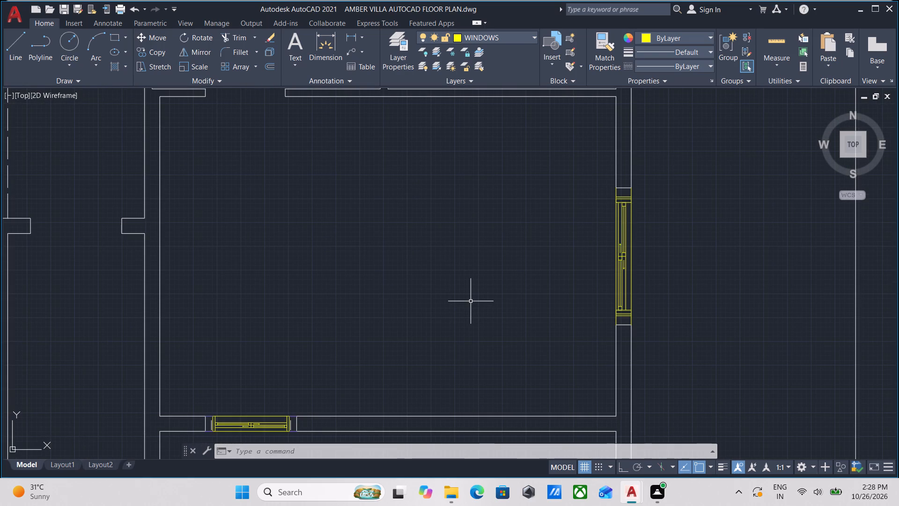
text(ma)
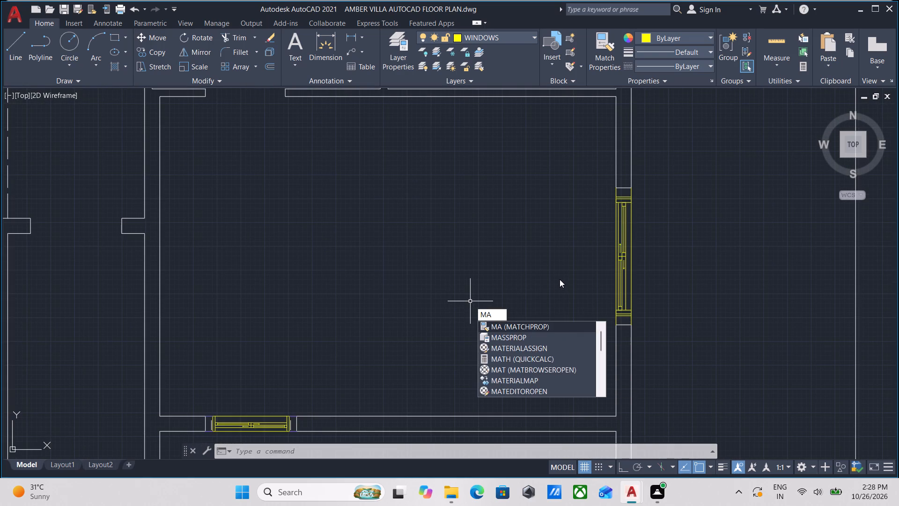
key(Return)
scroll(612, 252, up, 3)
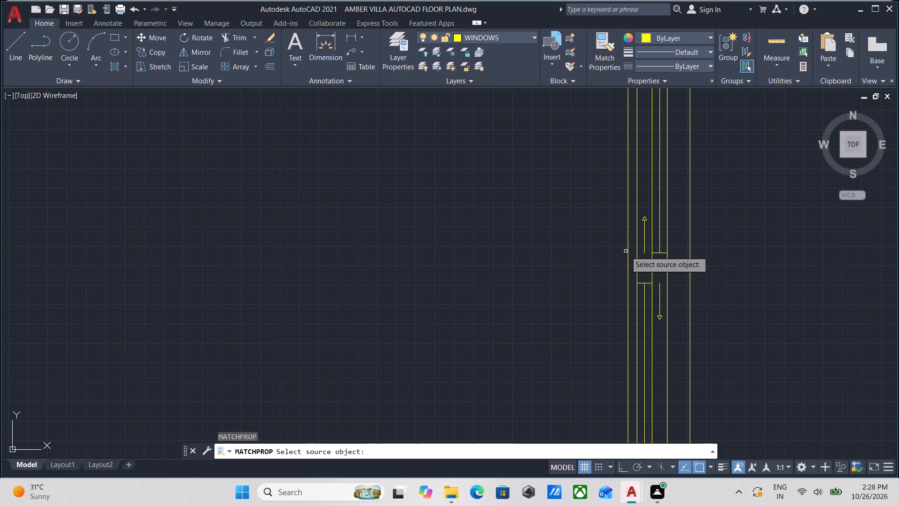
click(627, 251)
scroll(241, 278, down, 2)
middle_drag(241, 278, 533, 241)
scroll(384, 302, down, 3)
middle_drag(383, 303, 501, 247)
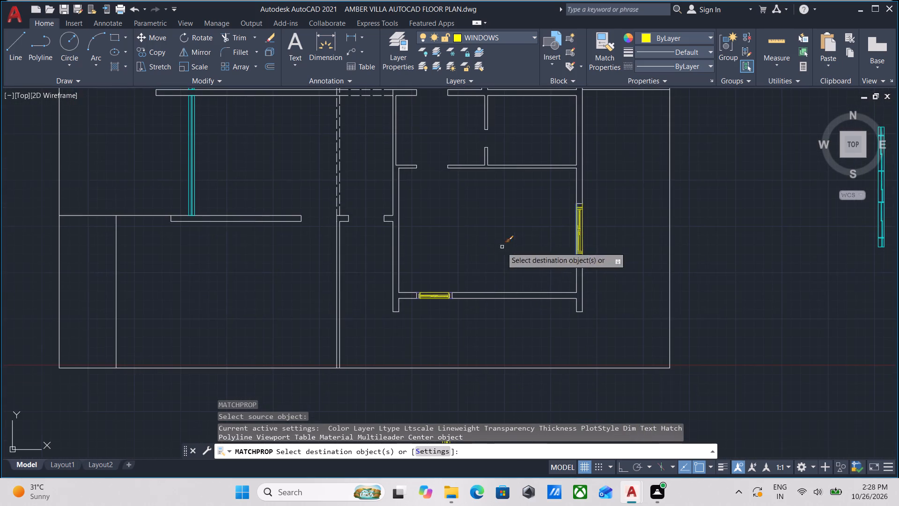
scroll(434, 295, up, 6)
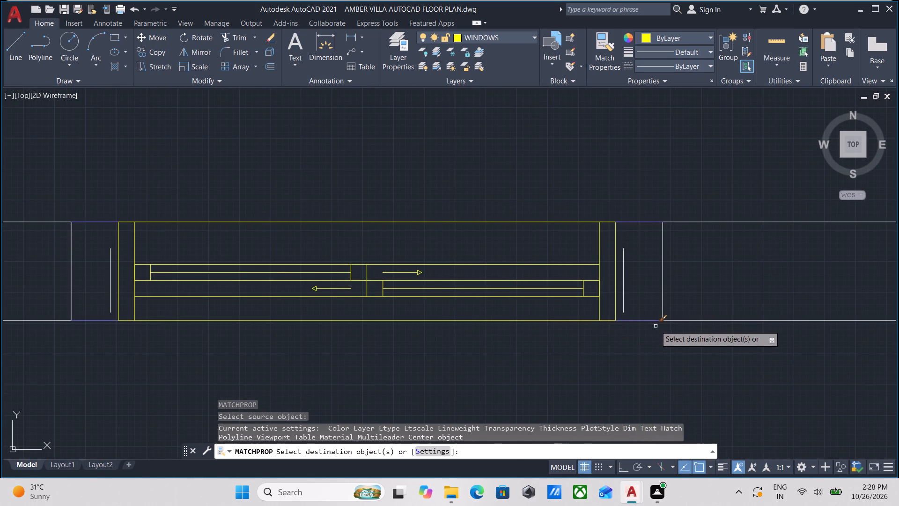
click(643, 320)
scroll(262, 220, down, 1)
middle_drag(261, 227, 278, 298)
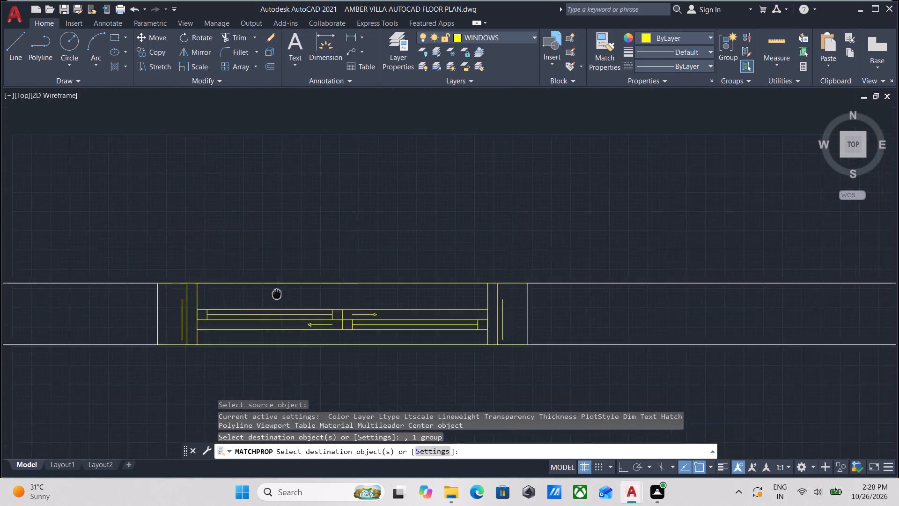
middle_drag(278, 298, 280, 313)
key(Escape)
Check that the south wall window selects as one group.
scroll(285, 248, down, 3)
middle_drag(286, 248, 309, 284)
scroll(287, 248, down, 1)
click(322, 322)
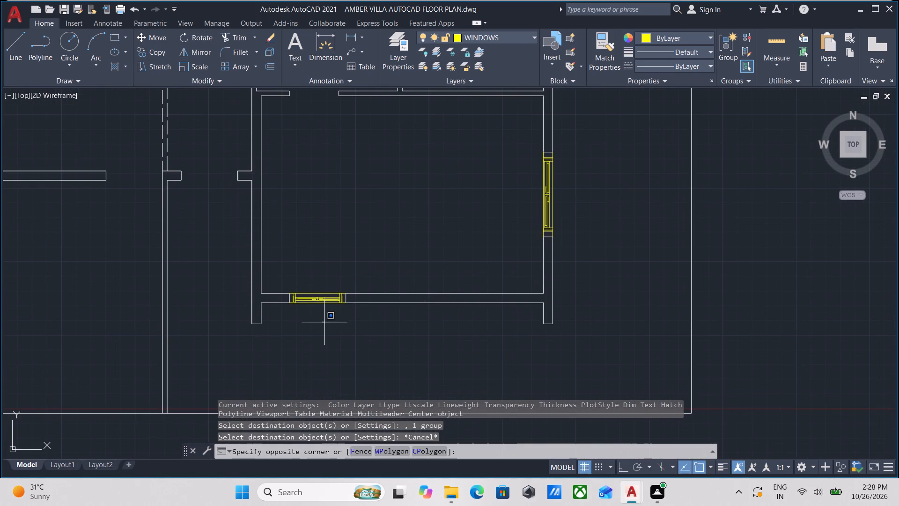
click(306, 247)
scroll(319, 273, up, 3)
middle_drag(317, 263, 317, 295)
scroll(317, 295, down, 1)
key(Escape)
scroll(327, 213, down, 3)
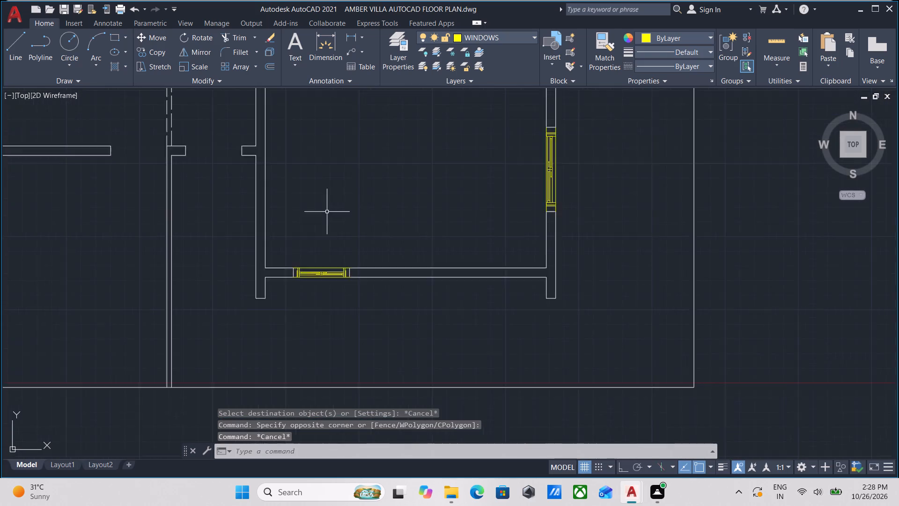
Examine the empty openings along the east wall from the south room up to the northern rooms.
middle_drag(327, 212, 298, 324)
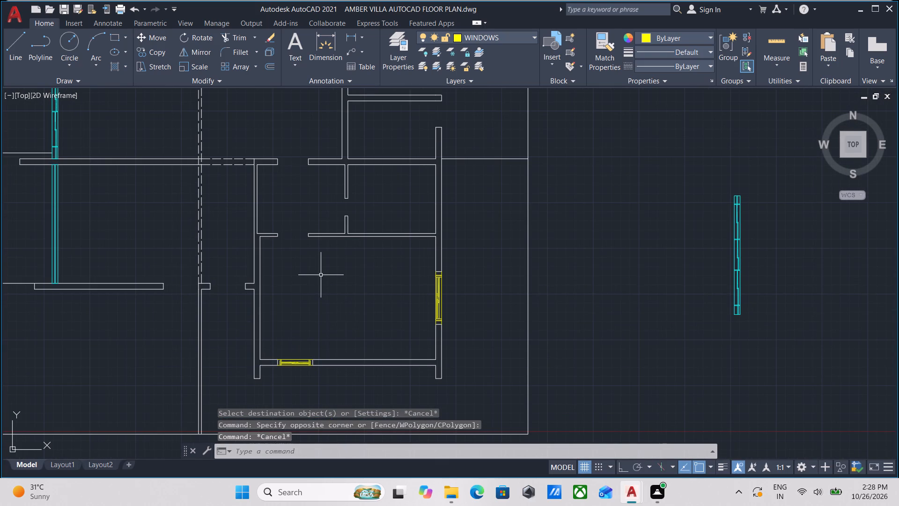
middle_drag(321, 275, 302, 359)
middle_drag(353, 201, 347, 247)
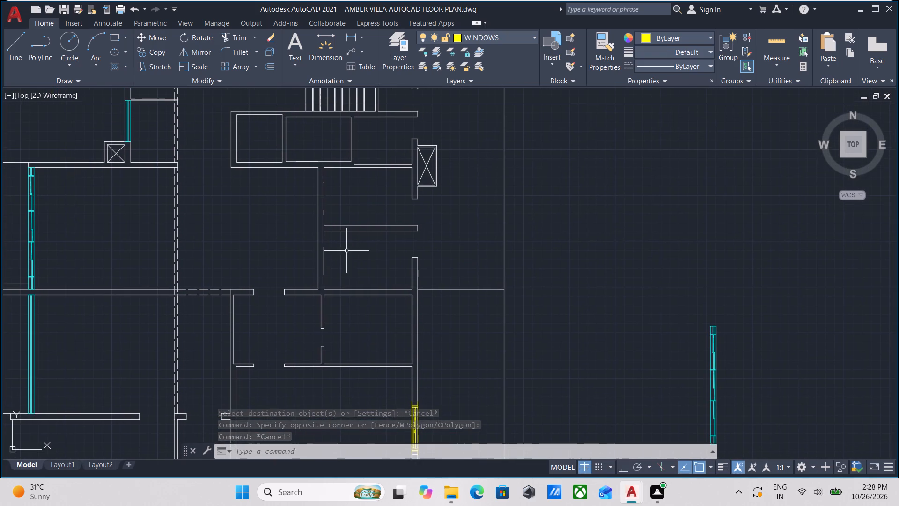
scroll(346, 251, down, 1)
middle_drag(348, 260, 354, 311)
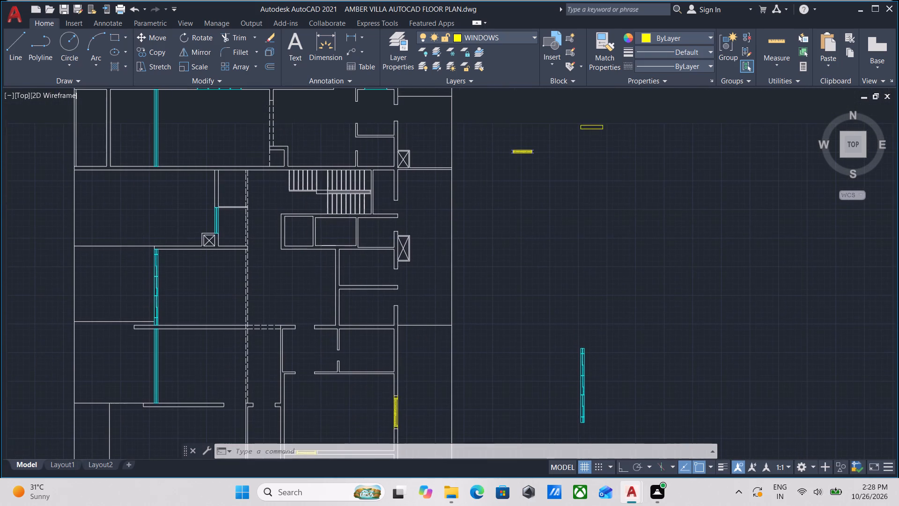
middle_drag(417, 194, 420, 264)
scroll(412, 271, up, 2)
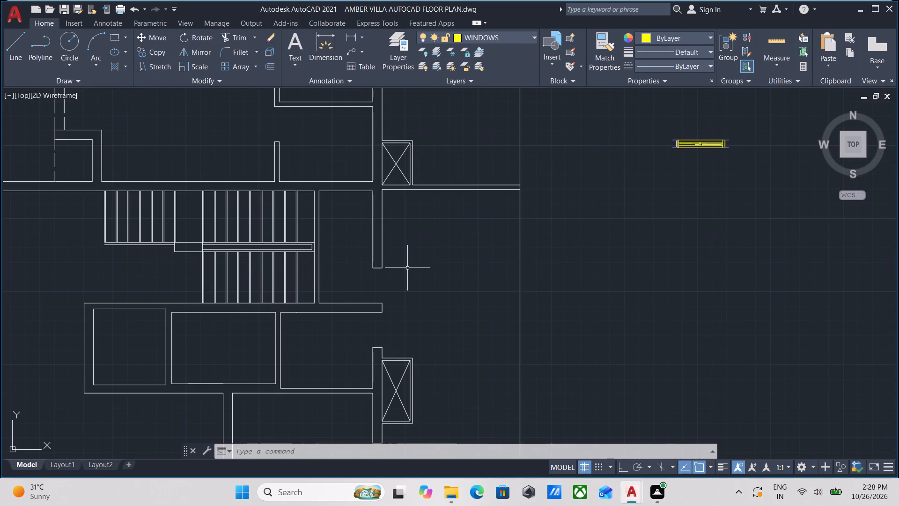
scroll(374, 253, down, 1)
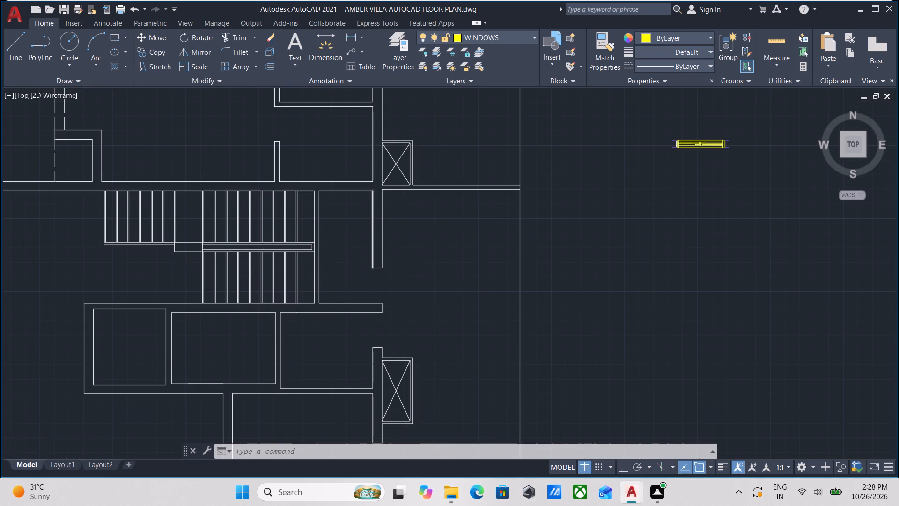
middle_drag(374, 253, 375, 296)
middle_drag(365, 169, 366, 219)
scroll(366, 219, up, 2)
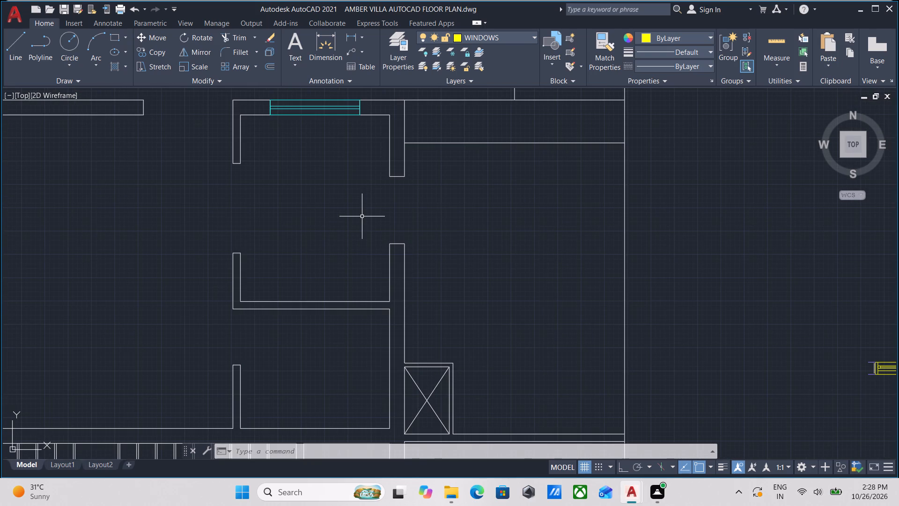
scroll(357, 214, down, 2)
middle_drag(344, 218, 373, 242)
scroll(353, 223, up, 1)
scroll(333, 222, down, 2)
middle_drag(333, 222, 374, 187)
middle_drag(280, 184, 320, 166)
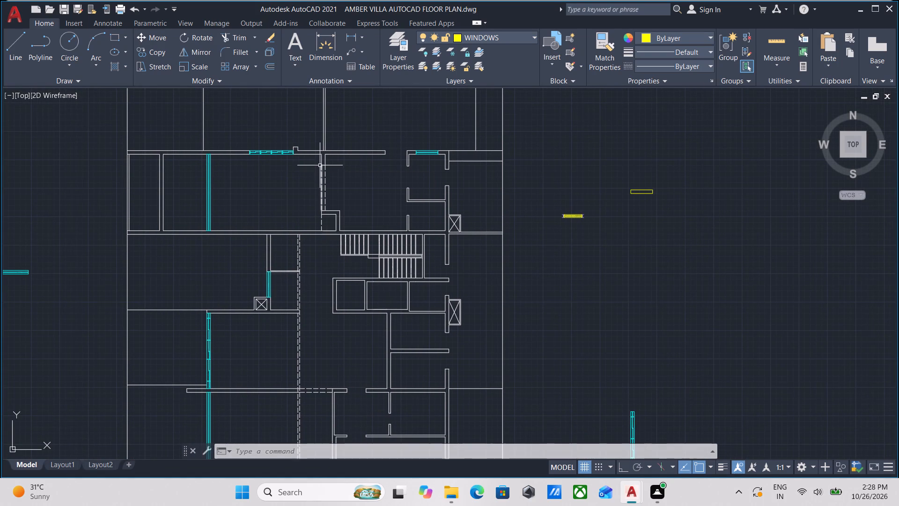
Examine the central walls and remaining openings, from the rooms around the dashed lines back up to the north side.
middle_drag(283, 301, 273, 237)
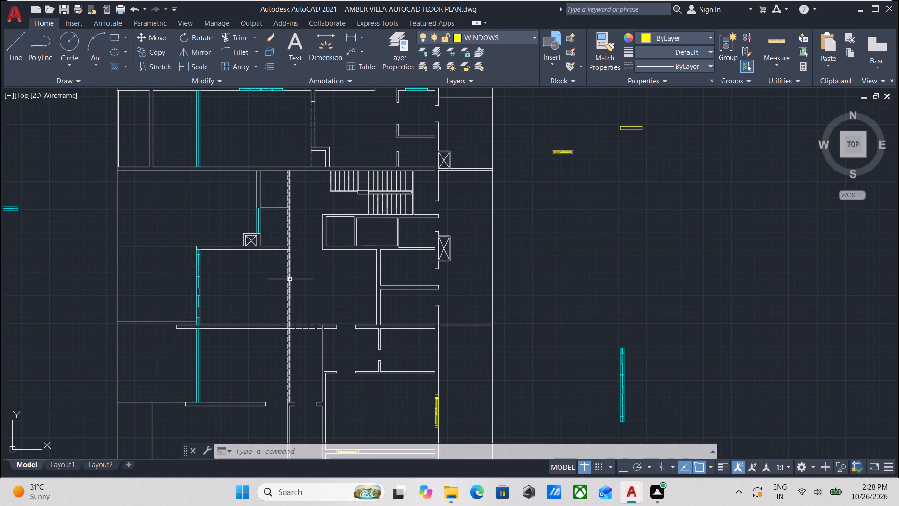
scroll(301, 343, up, 2)
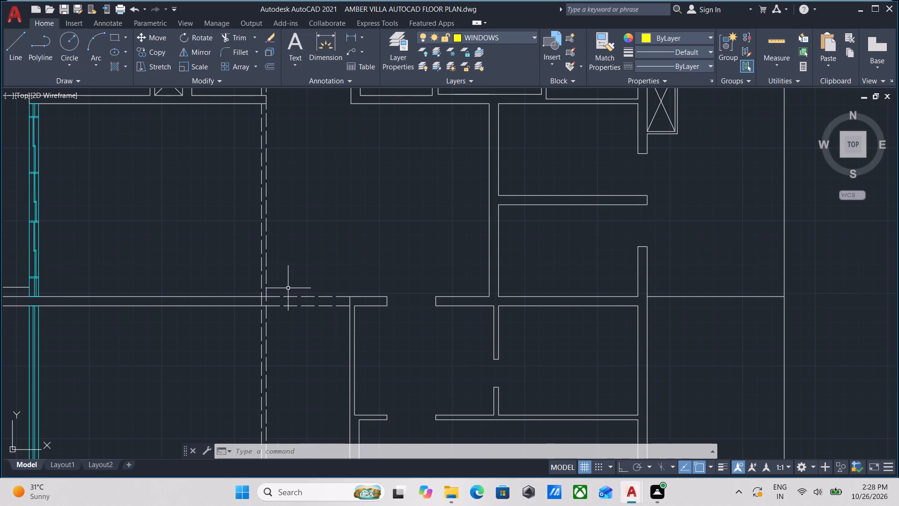
scroll(381, 280, down, 1)
middle_drag(381, 280, 368, 245)
scroll(331, 236, down, 1)
scroll(333, 286, up, 2)
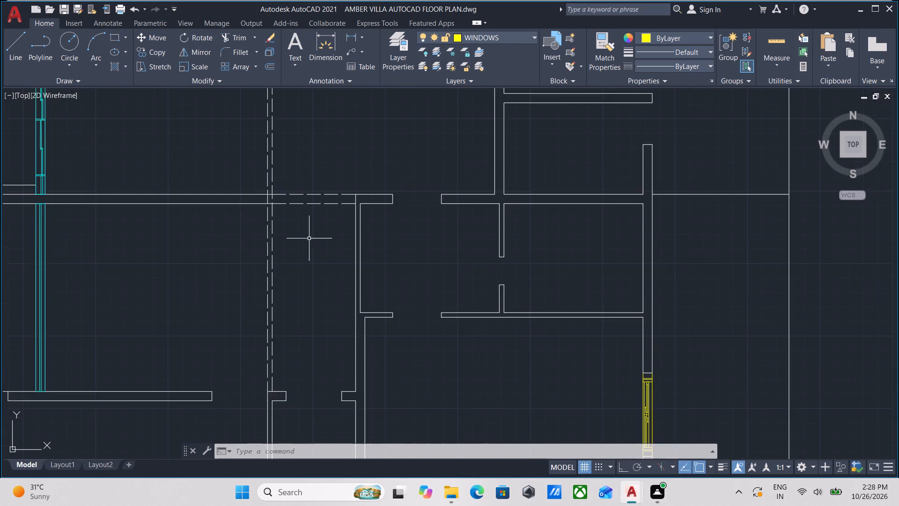
scroll(308, 236, down, 1)
middle_drag(308, 236, 315, 267)
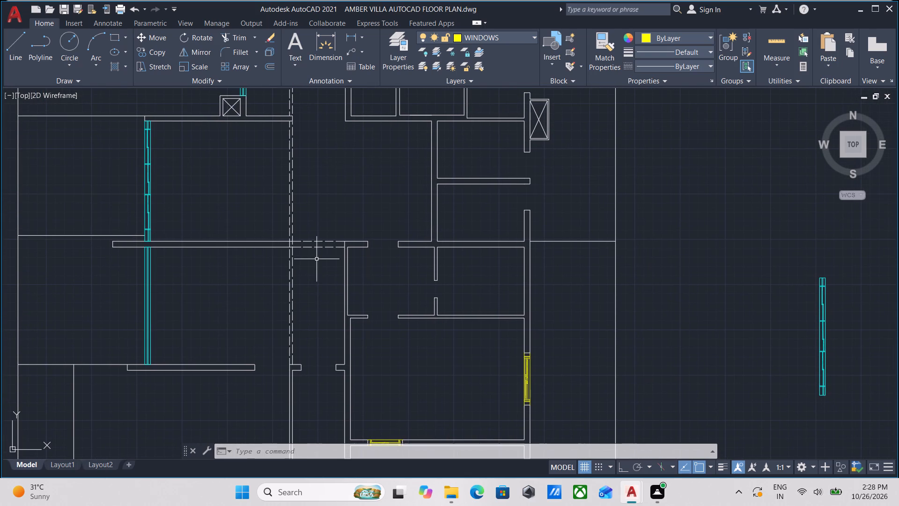
scroll(207, 258, down, 3)
middle_drag(220, 253, 269, 250)
scroll(251, 231, up, 3)
middle_drag(220, 247, 306, 271)
middle_drag(295, 238, 317, 320)
middle_drag(323, 218, 95, 202)
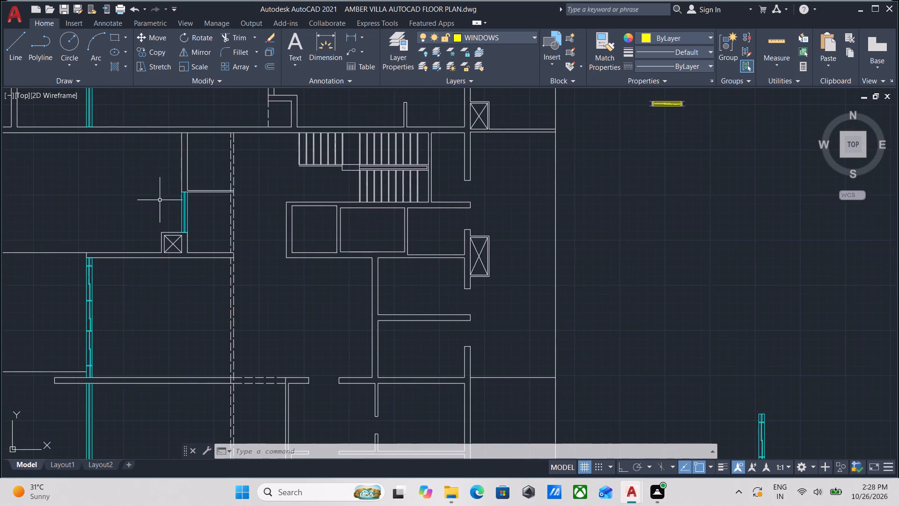
scroll(307, 203, down, 1)
middle_drag(304, 212, 270, 339)
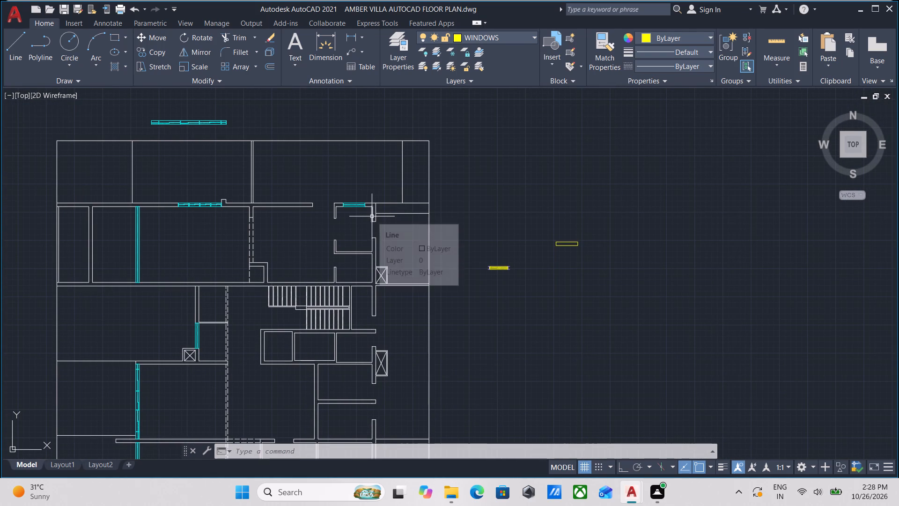
Examine the north-east openings and the plan down to the south rooms for the next opening needing a window.
scroll(356, 266, up, 2)
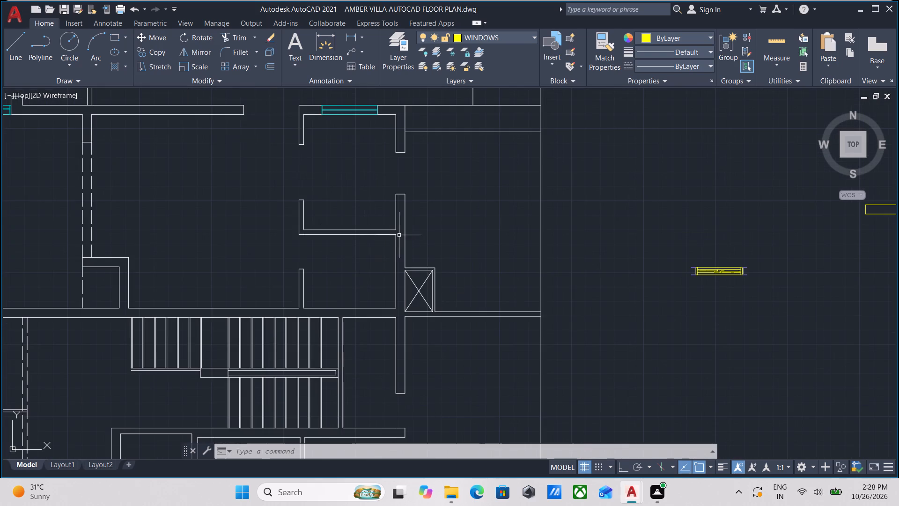
scroll(398, 261, up, 2)
scroll(349, 223, down, 2)
middle_drag(346, 221, 380, 238)
scroll(381, 229, down, 1)
middle_drag(380, 237, 383, 256)
scroll(415, 238, down, 2)
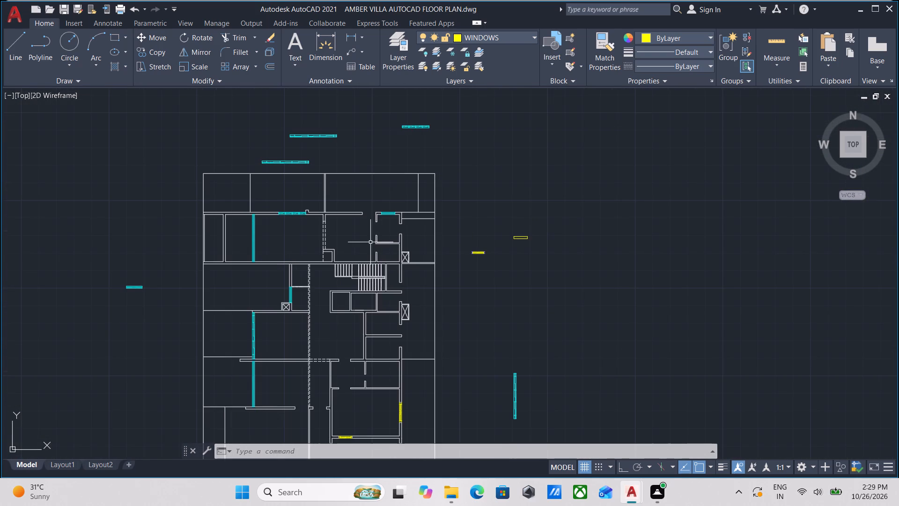
scroll(357, 247, down, 1)
middle_drag(351, 239, 359, 163)
scroll(323, 260, up, 3)
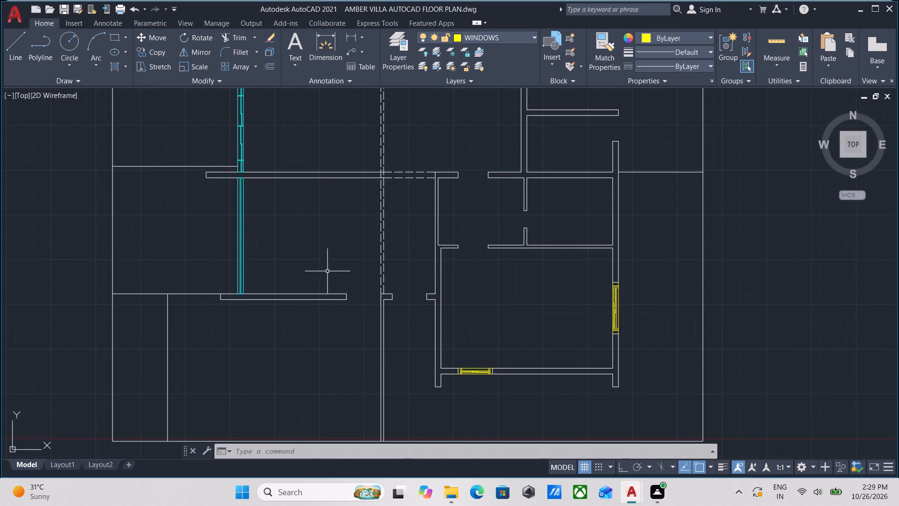
scroll(339, 274, down, 1)
Copy the grouped south wall window by its lower-left corner into the opening west of the dashed lines, in the south-west room's south wall.
middle_drag(324, 271, 118, 269)
middle_drag(221, 291, 250, 250)
scroll(244, 317, up, 3)
middle_drag(256, 274, 283, 326)
scroll(275, 312, up, 1)
drag(296, 322, 289, 305)
click(255, 220)
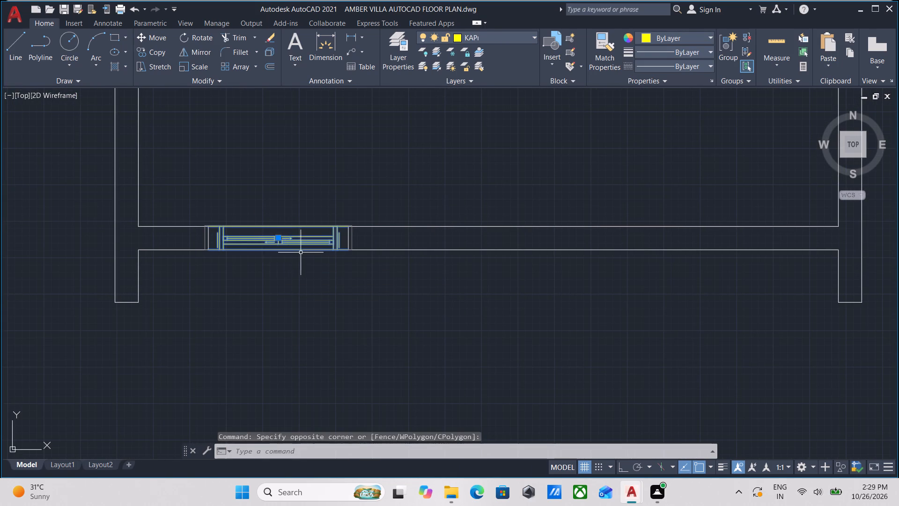
key(Escape)
scroll(343, 245, up, 2)
drag(280, 320, 271, 307)
click(169, 192)
scroll(166, 221, down, 1)
middle_drag(166, 221, 187, 242)
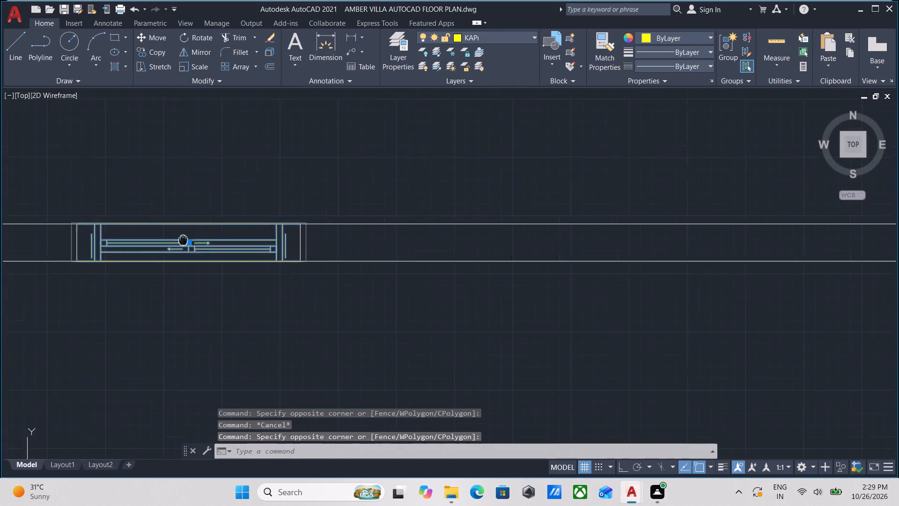
middle_drag(187, 242, 236, 260)
text(co)
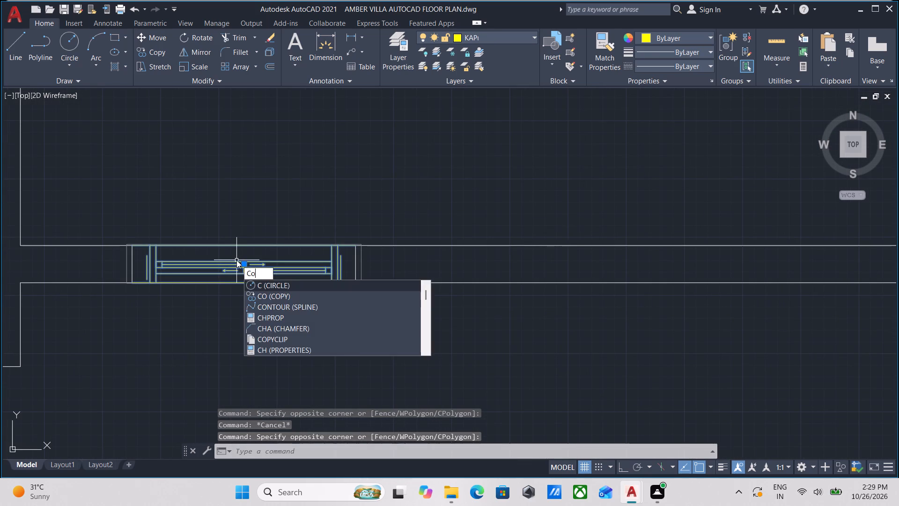
key(Return)
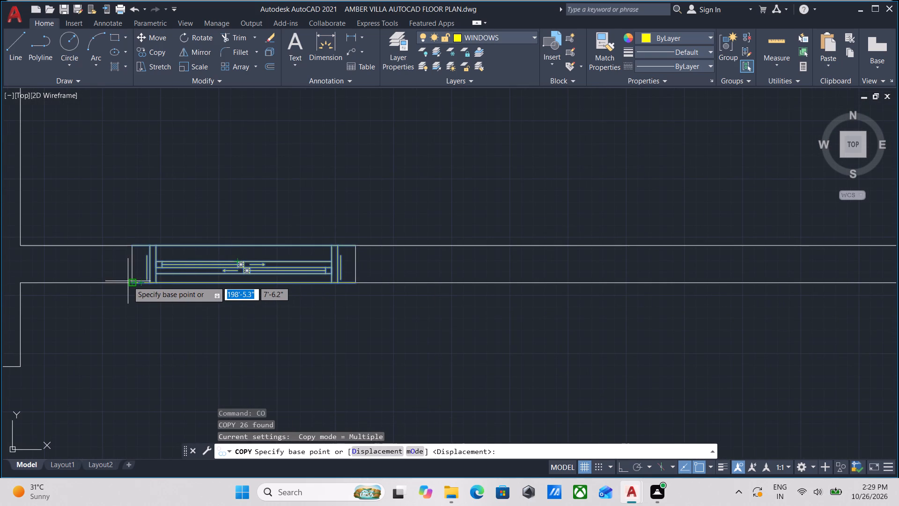
click(130, 281)
scroll(22, 227, down, 2)
middle_drag(23, 227, 386, 256)
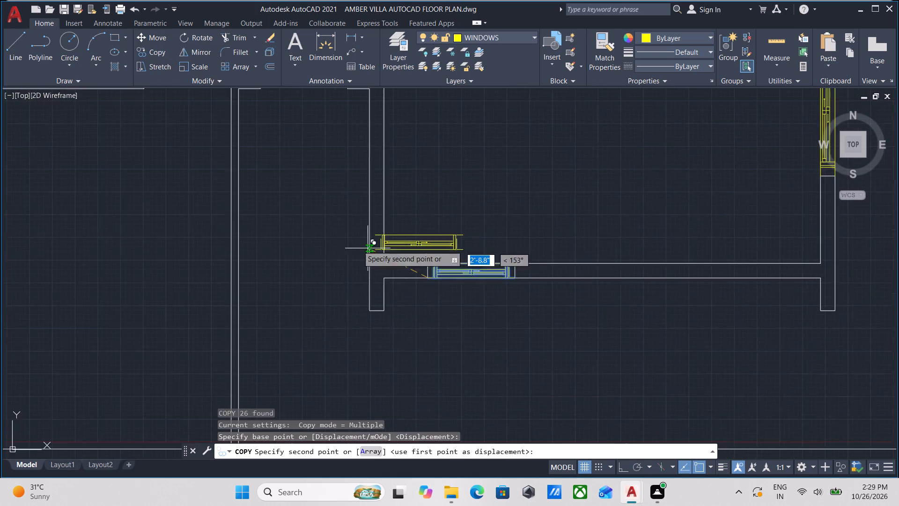
scroll(111, 217, down, 1)
middle_drag(112, 223, 339, 288)
scroll(177, 196, down, 1)
middle_drag(187, 212, 286, 238)
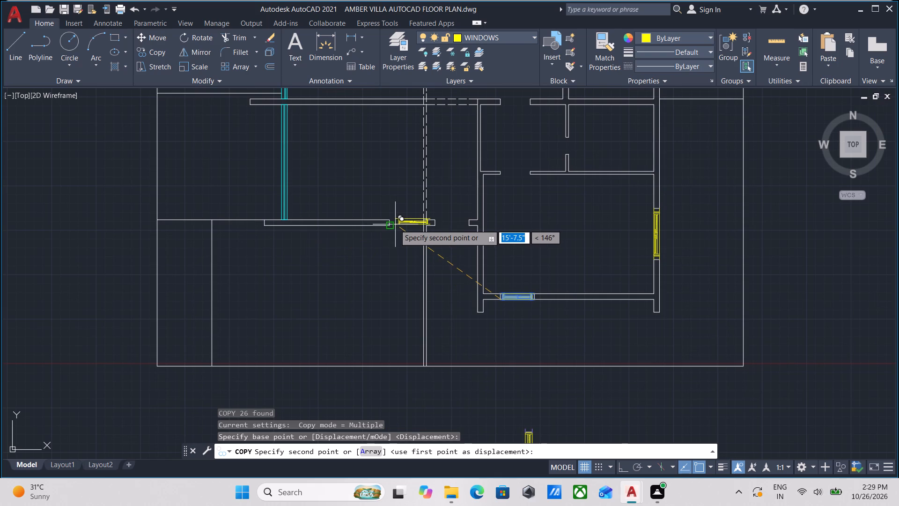
click(391, 224)
scroll(405, 194, up, 3)
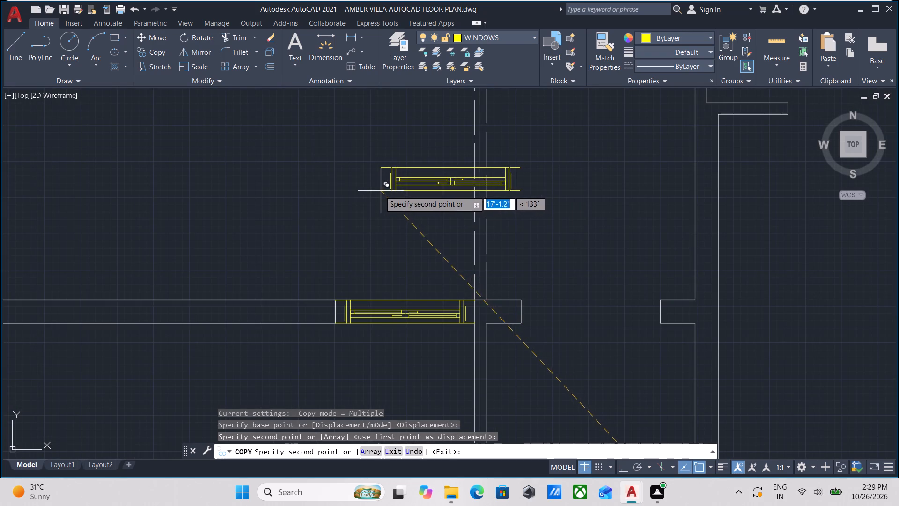
key(Escape)
Check the vertical dashed lines beside the newly placed window by selecting them, and review the overall plan.
scroll(326, 195, down, 4)
middle_drag(327, 212, 342, 240)
middle_drag(305, 216, 300, 268)
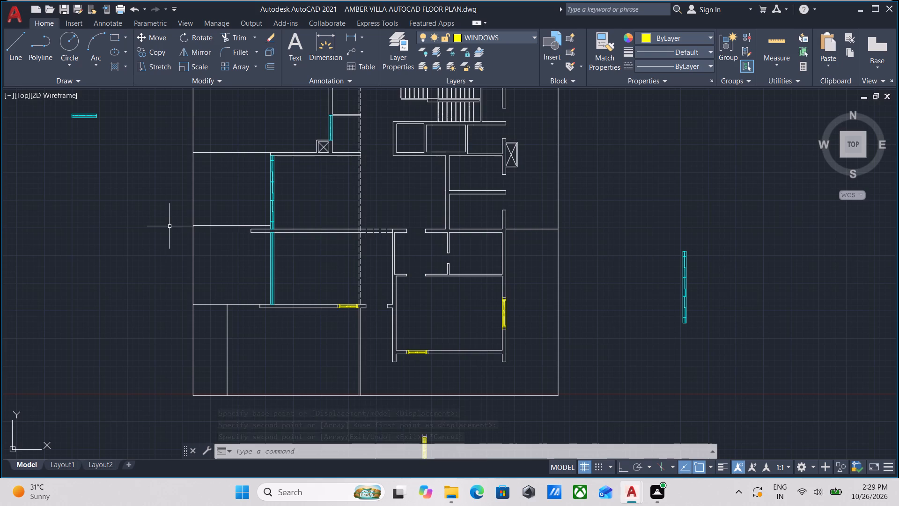
scroll(267, 258, up, 2)
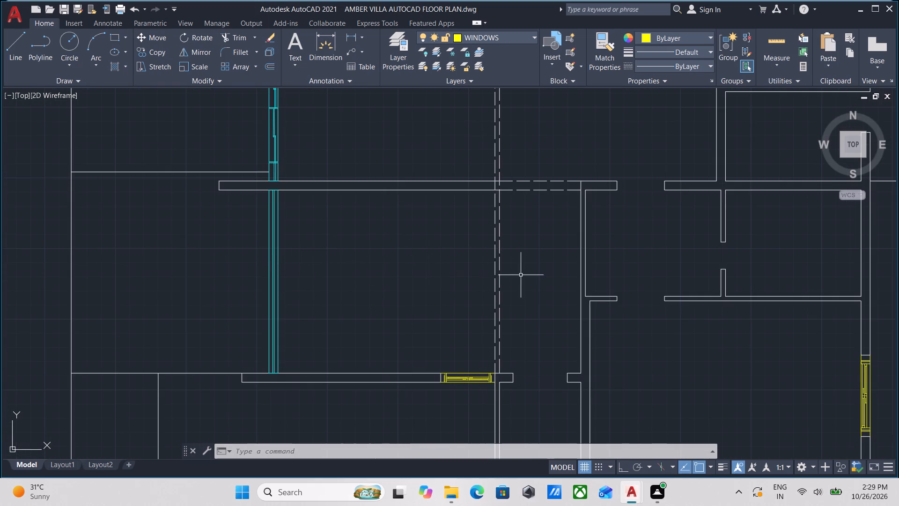
click(522, 275)
click(461, 252)
scroll(479, 252, down, 1)
middle_drag(473, 274, 412, 364)
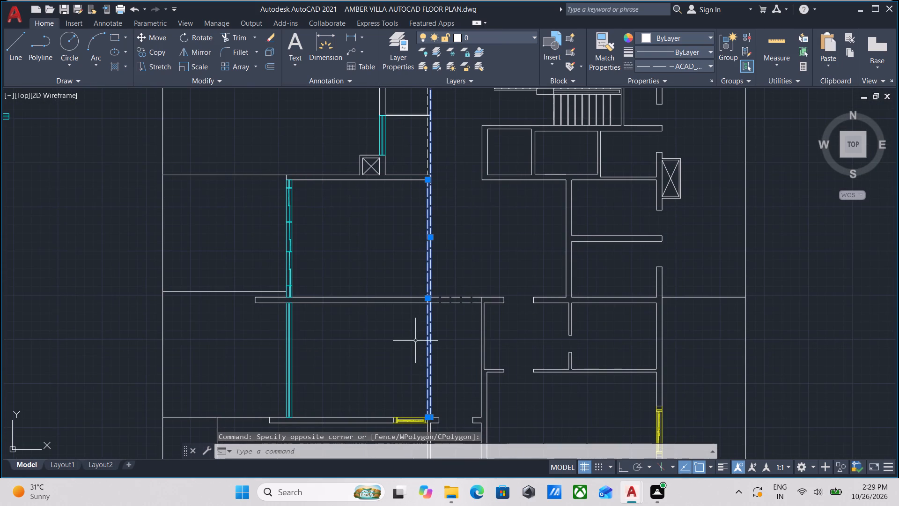
key(Escape)
scroll(378, 314, down, 2)
middle_drag(378, 314, 391, 287)
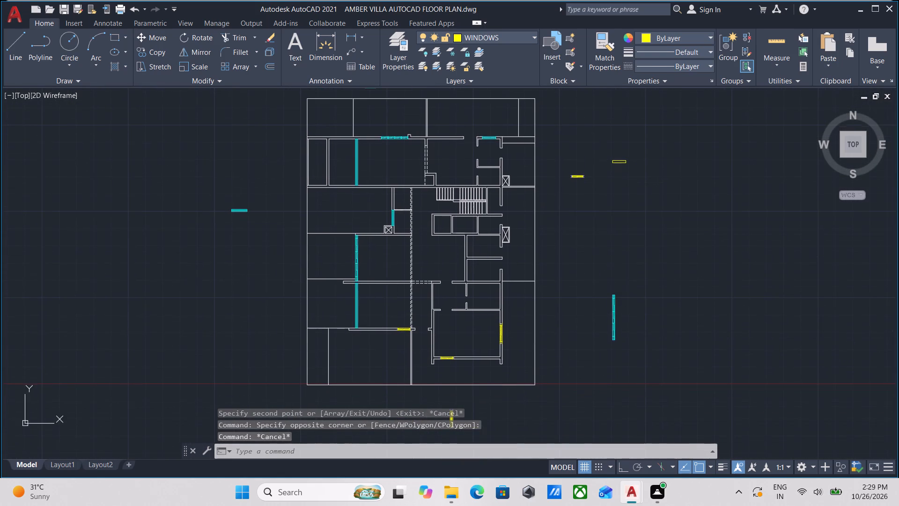
middle_drag(391, 287, 391, 288)
Examine the southern rooms' walls and openings, from the wall with the new window up to the small rooms along the east wall.
scroll(371, 327, up, 3)
middle_drag(430, 333, 288, 316)
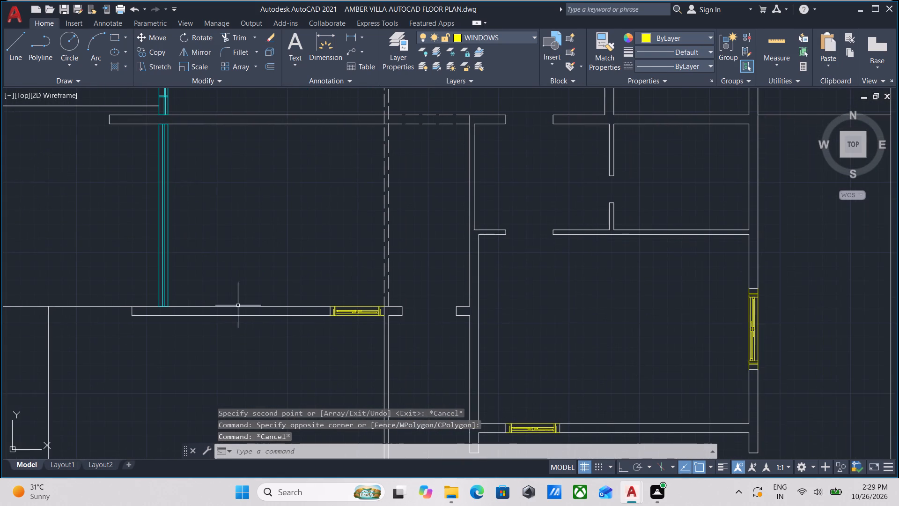
middle_drag(427, 334, 317, 247)
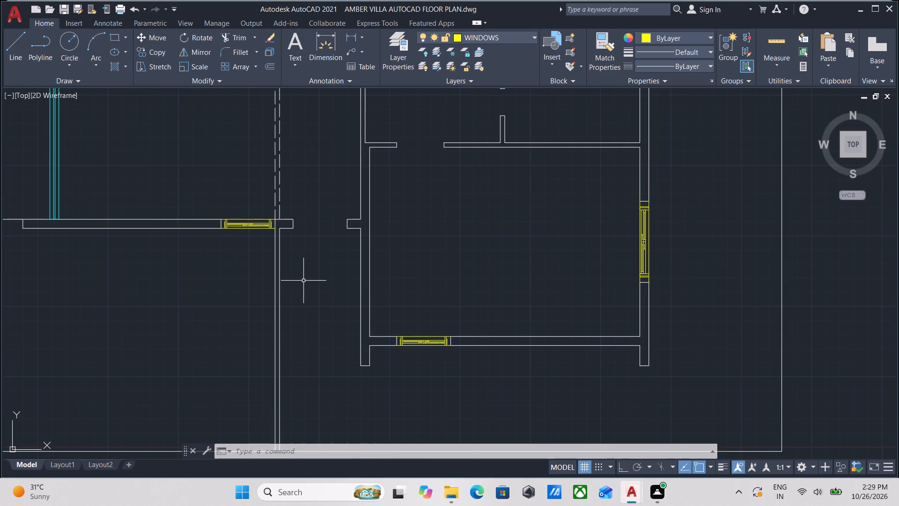
scroll(299, 253, up, 1)
middle_drag(307, 264, 327, 296)
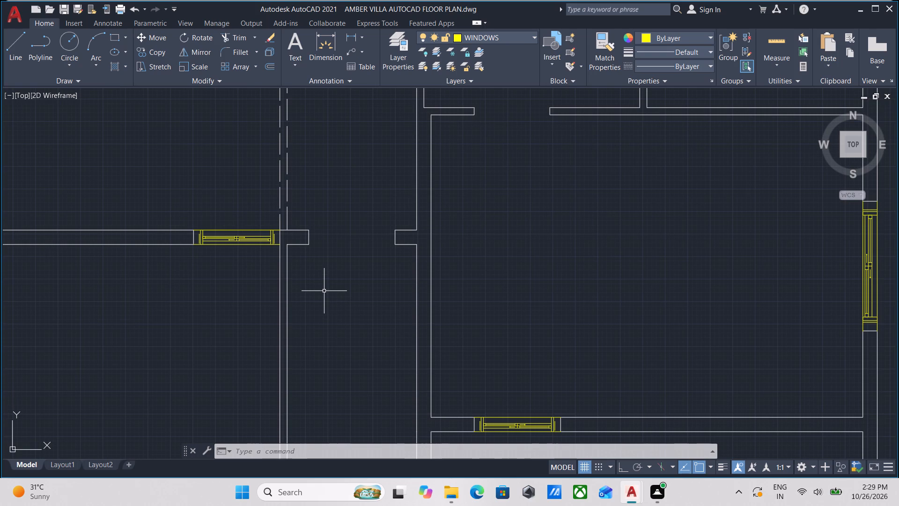
scroll(324, 291, down, 2)
middle_drag(324, 298, 337, 385)
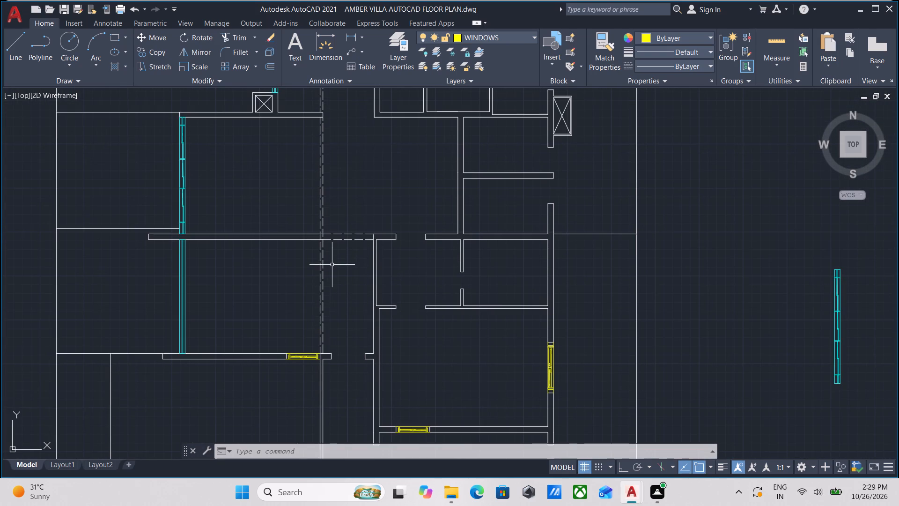
scroll(332, 264, up, 1)
scroll(332, 264, down, 2)
middle_drag(333, 265, 334, 314)
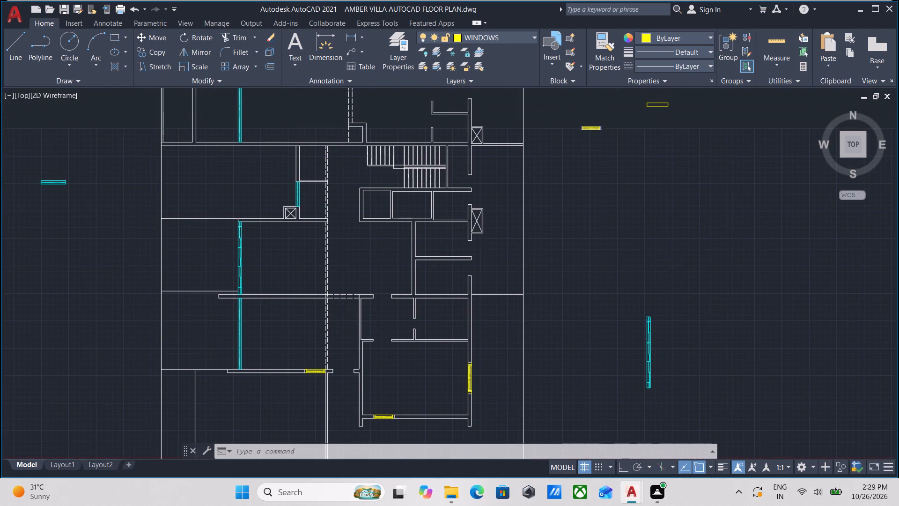
scroll(396, 308, up, 2)
scroll(389, 302, down, 2)
middle_drag(389, 302, 379, 295)
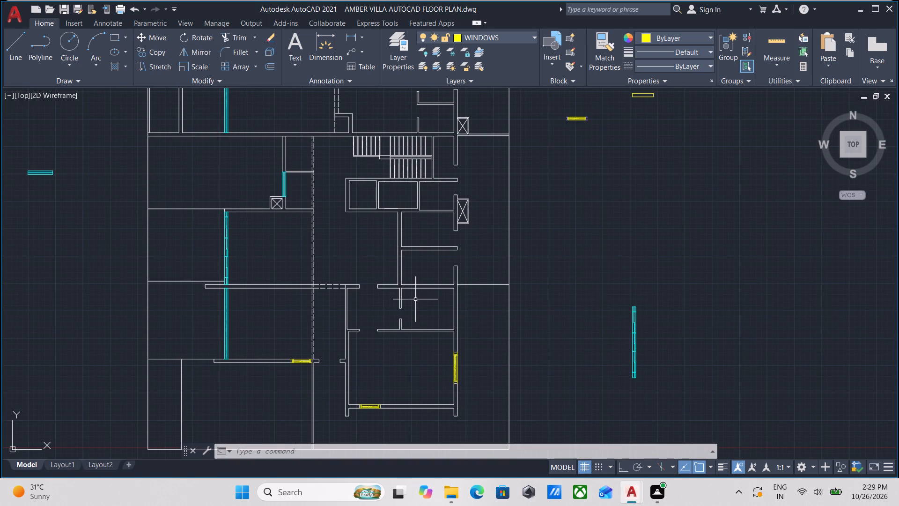
scroll(416, 299, up, 2)
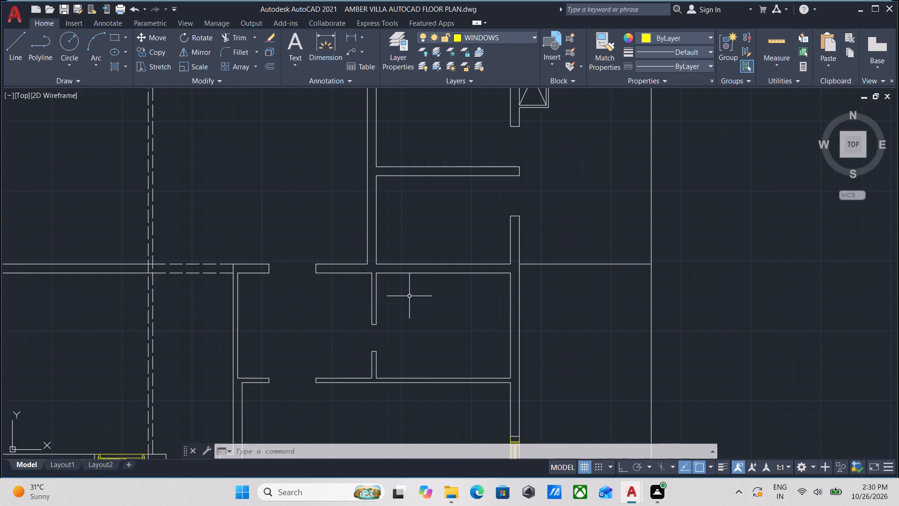
scroll(457, 306, down, 1)
scroll(612, 350, down, 1)
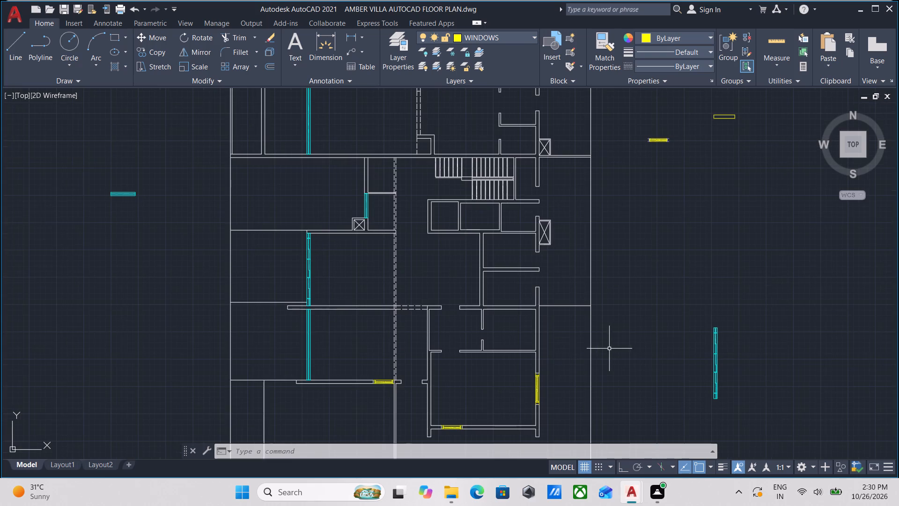
Create a copy of the grouped south wall window rotated 90° to vertical about its lower-left corner.
middle_drag(560, 360, 553, 335)
scroll(465, 407, up, 2)
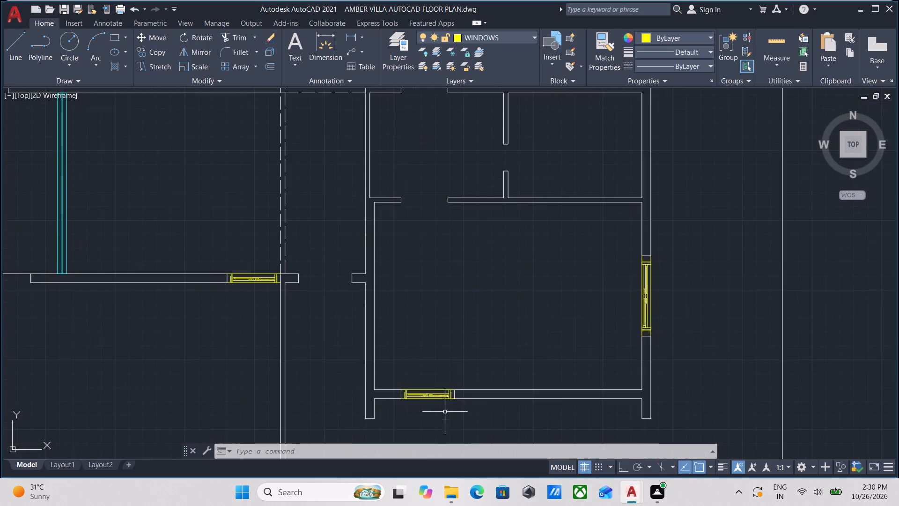
middle_drag(467, 368, 482, 350)
scroll(456, 391, up, 3)
drag(458, 386, 455, 376)
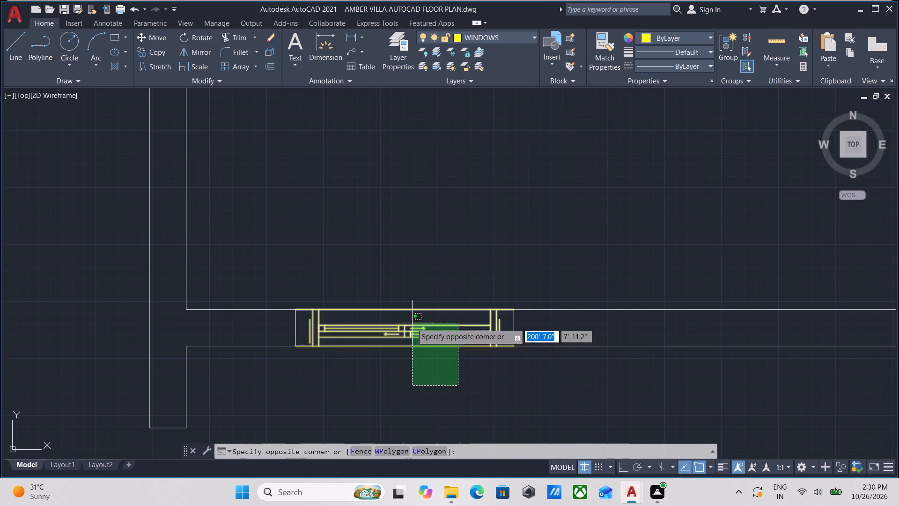
click(410, 321)
scroll(405, 321, down, 3)
scroll(424, 360, down, 1)
middle_drag(424, 363, 441, 414)
scroll(437, 389, up, 1)
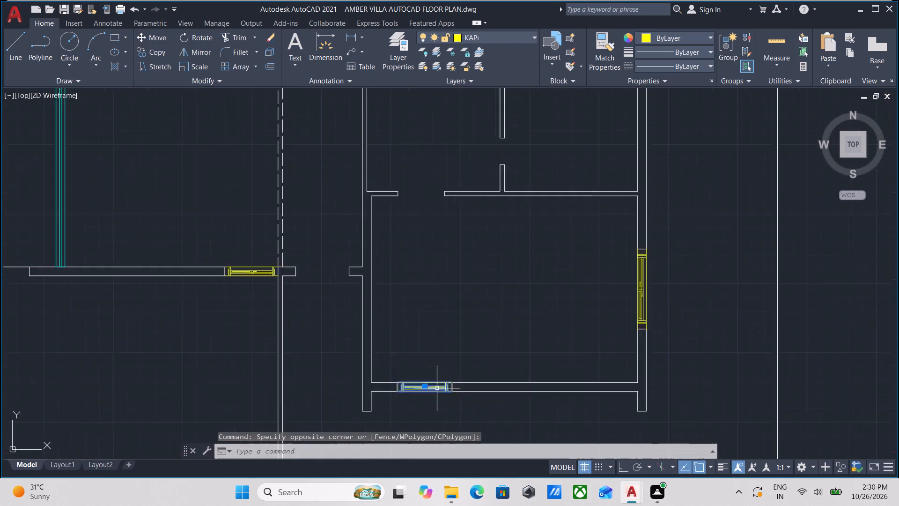
scroll(437, 388, up, 2)
scroll(436, 377, down, 3)
middle_drag(436, 377, 449, 420)
middle_drag(449, 386, 459, 344)
scroll(456, 379, up, 1)
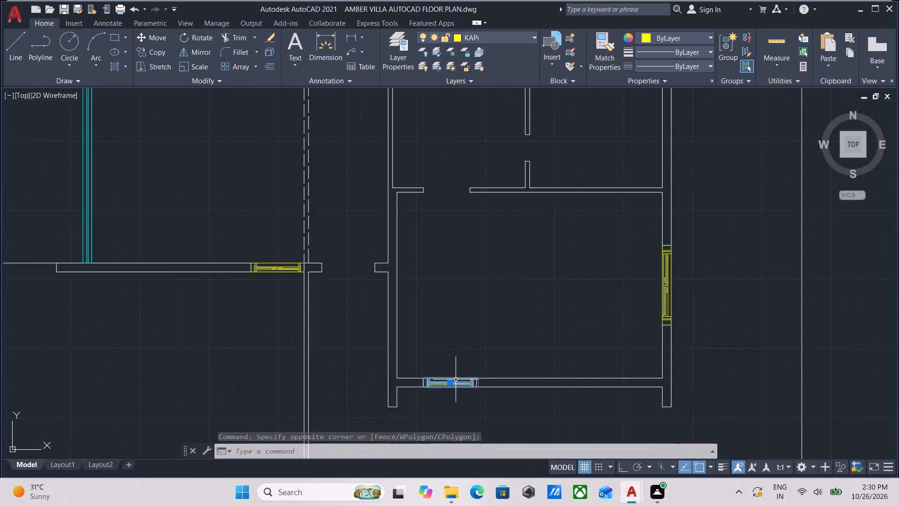
scroll(456, 379, up, 2)
text(ro)
key(Return)
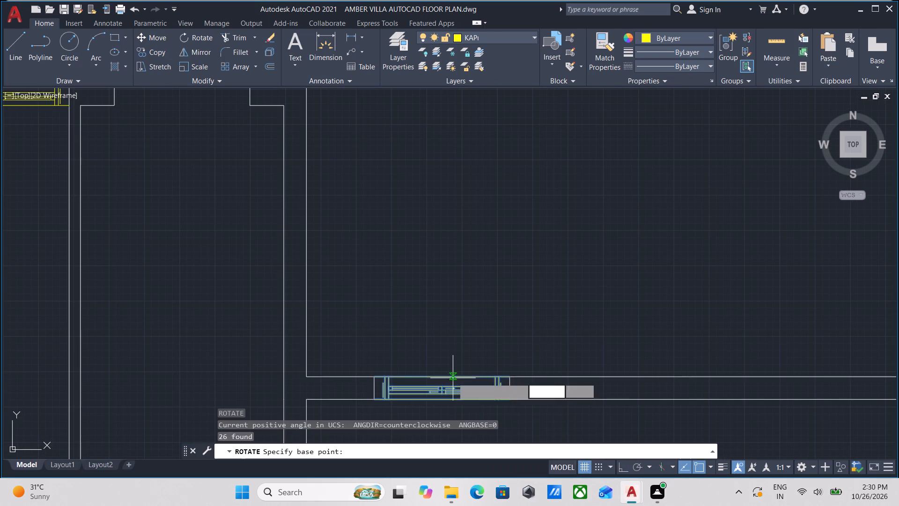
scroll(370, 404, up, 3)
click(383, 387)
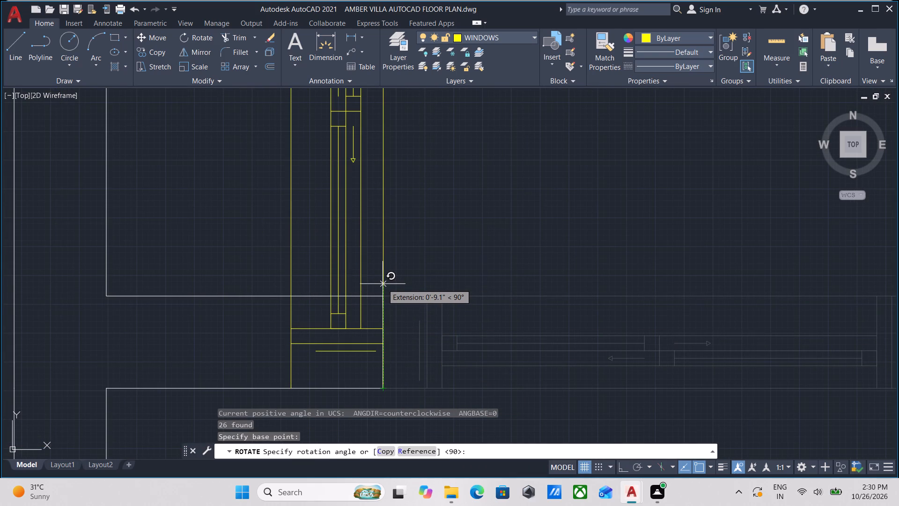
text(co)
key(Return)
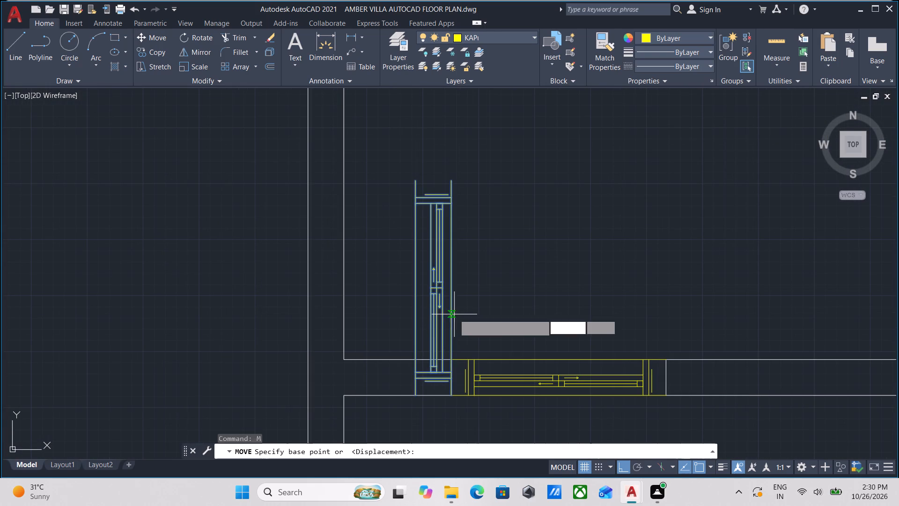
Move the vertical window copy by its west edge midpoint, with Ortho off, into the east wall of the small room north of the south room.
click(415, 288)
key(F8)
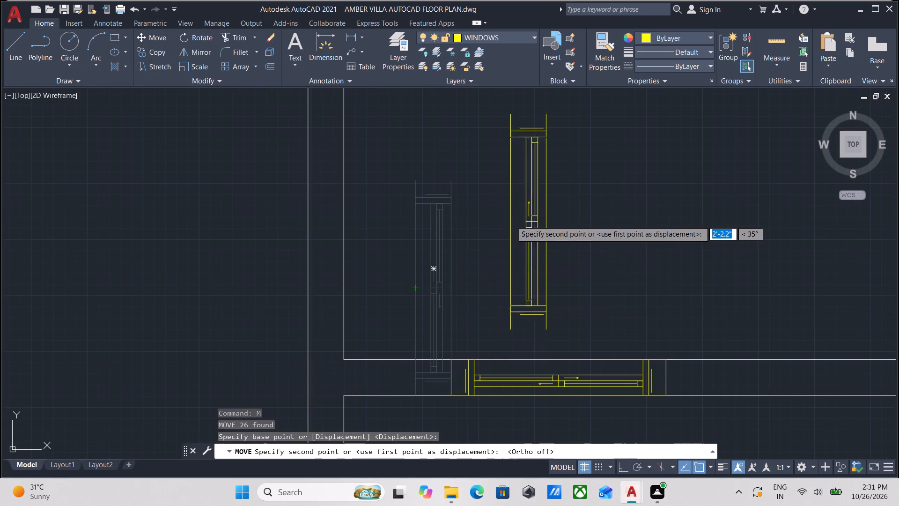
scroll(522, 213, down, 2)
middle_drag(522, 213, 504, 417)
scroll(611, 259, down, 1)
middle_drag(611, 259, 560, 432)
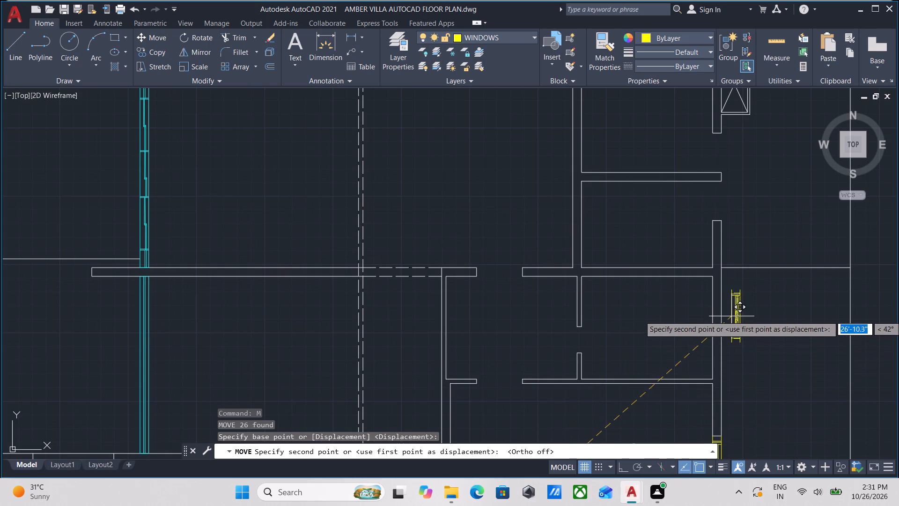
click(713, 326)
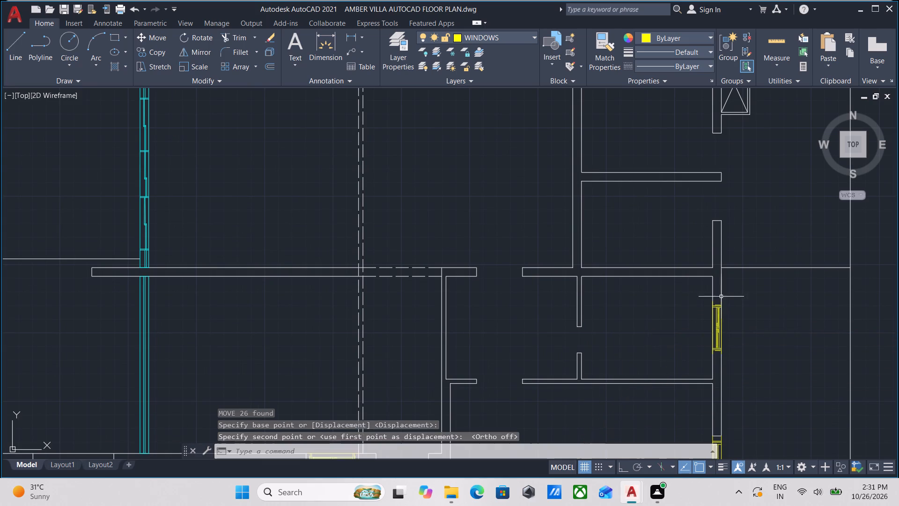
scroll(743, 333, up, 2)
middle_drag(726, 300, 612, 268)
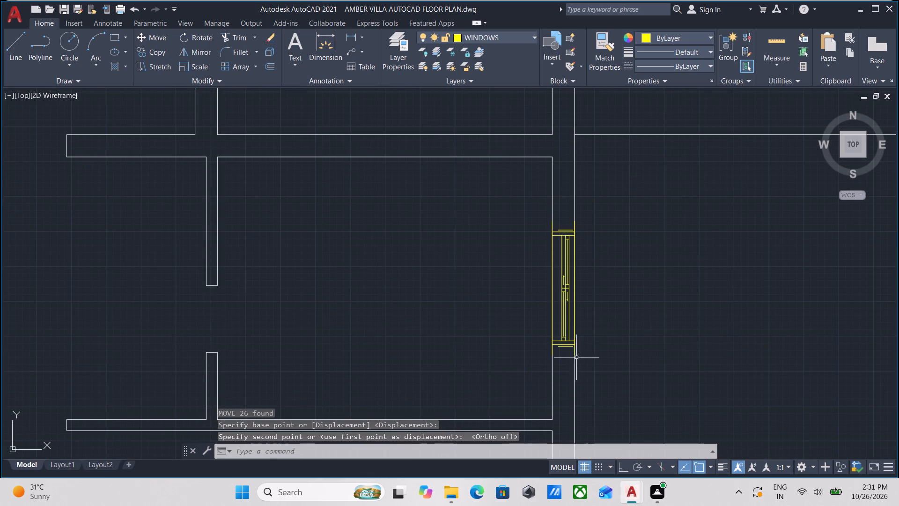
key(Escape)
Examine the window placed in the small room's east wall and the other windows around the south room.
scroll(570, 358, up, 2)
scroll(568, 355, down, 2)
middle_drag(581, 304, 617, 258)
scroll(623, 256, down, 4)
scroll(613, 349, up, 1)
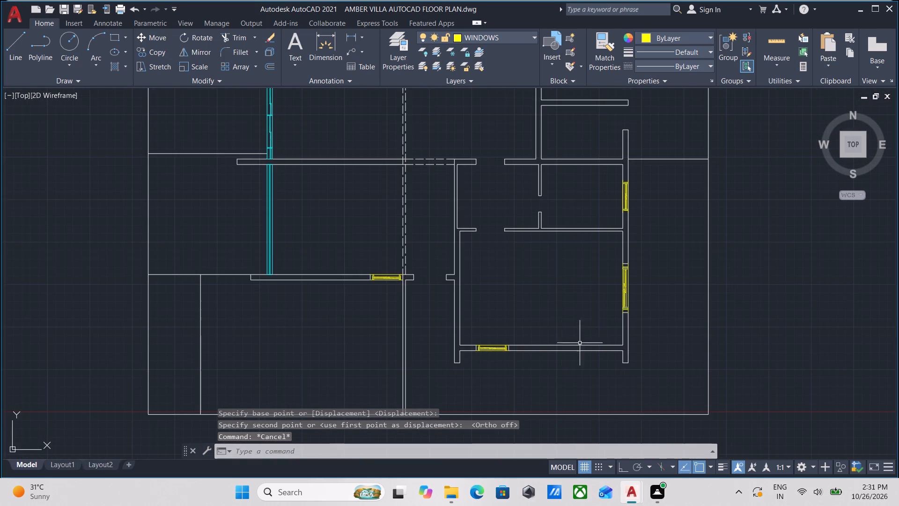
scroll(552, 348, up, 2)
middle_drag(559, 281, 490, 351)
middle_drag(557, 290, 532, 333)
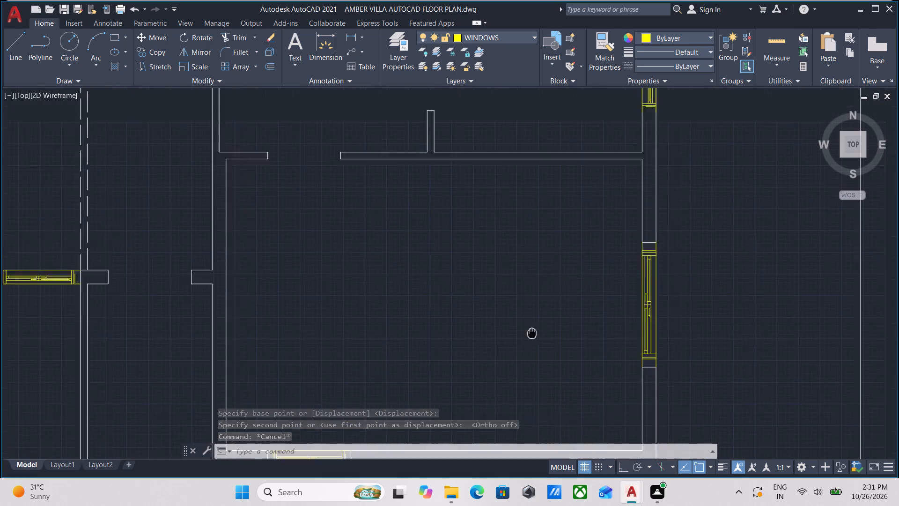
Draw a line on the WINDOWS layer across the wall, closing the south end of the small room's east wall window.
middle_drag(532, 333, 479, 420)
middle_drag(547, 292, 523, 376)
scroll(578, 302, up, 3)
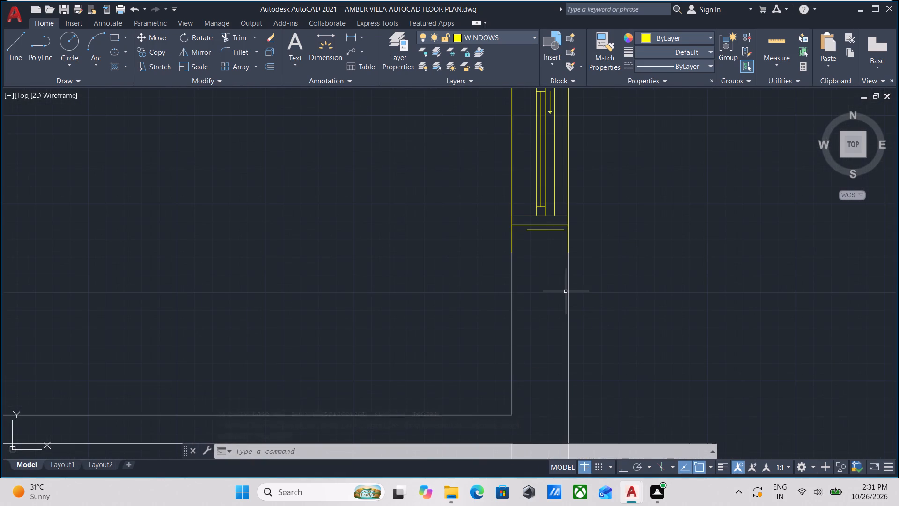
key(l)
key(Return)
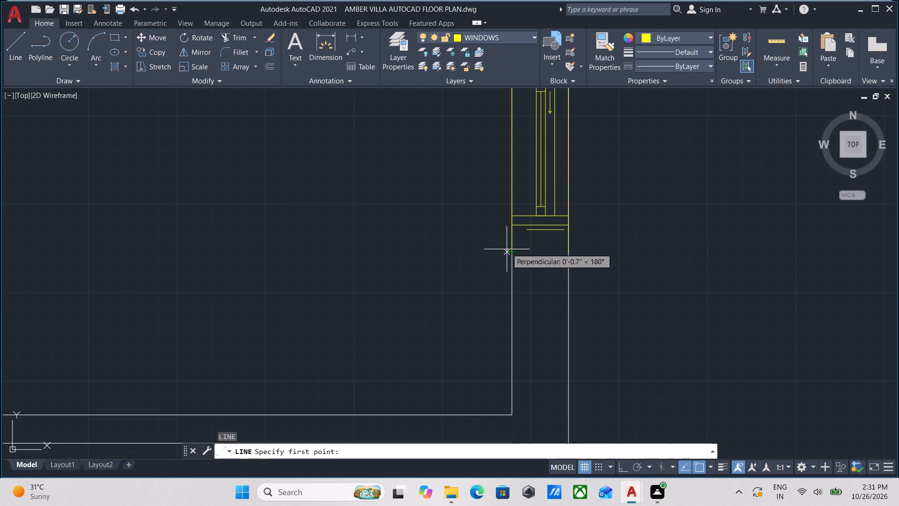
scroll(521, 270, up, 2)
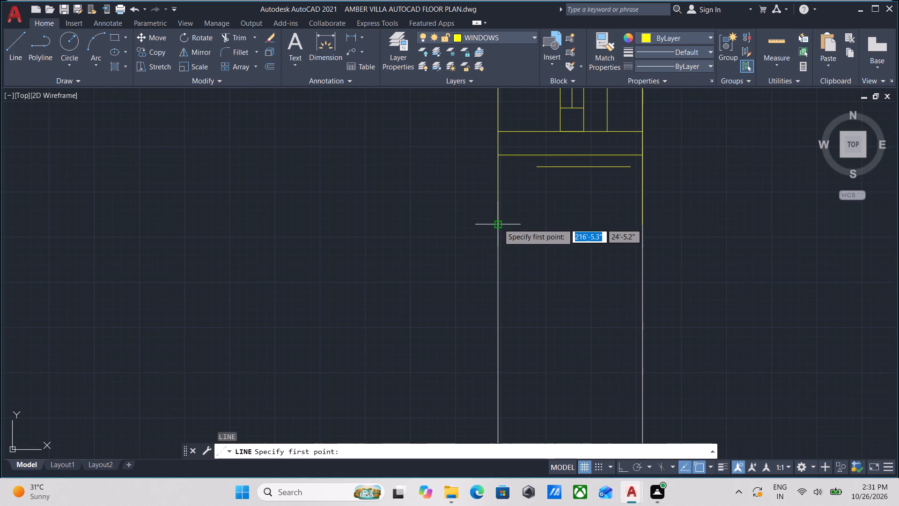
click(498, 223)
click(645, 225)
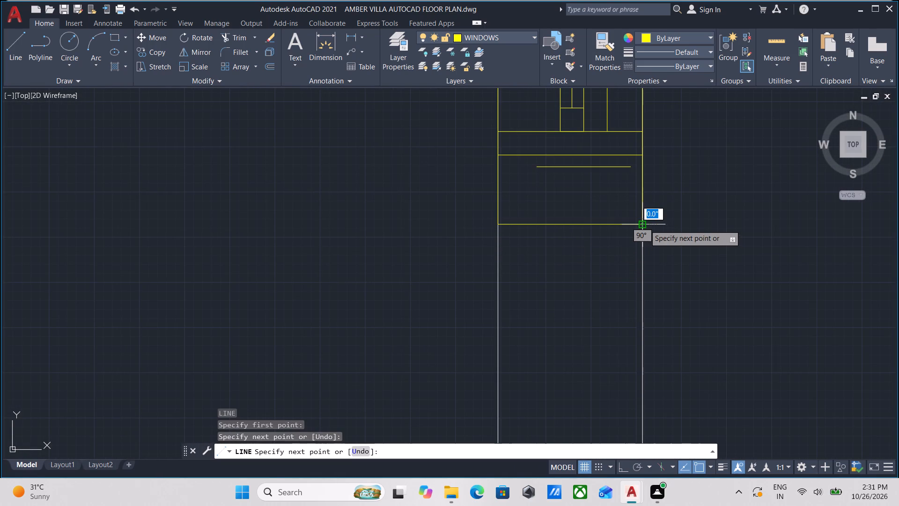
key(Escape)
Draw a matching line across the wall thickness at the north end of the same window.
scroll(644, 279, down, 2)
middle_drag(635, 280, 650, 353)
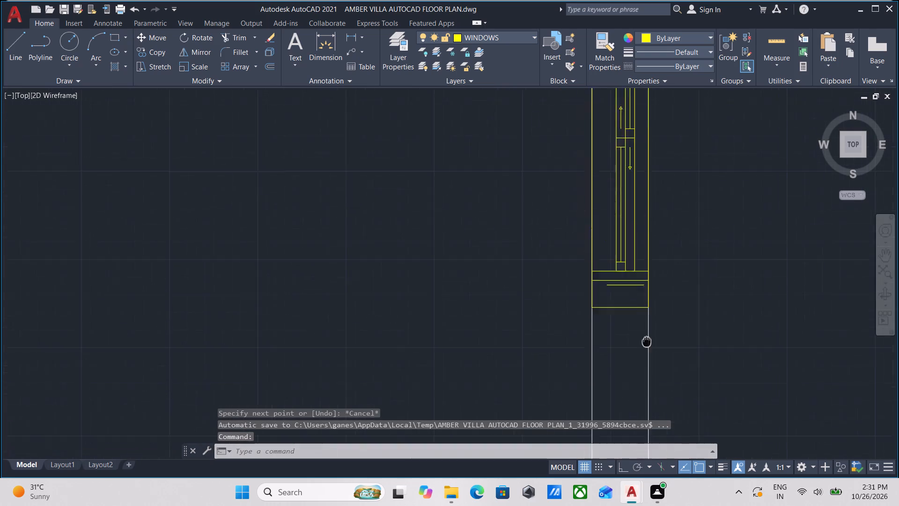
middle_drag(650, 353, 663, 443)
middle_drag(626, 268, 632, 418)
middle_drag(635, 316, 635, 346)
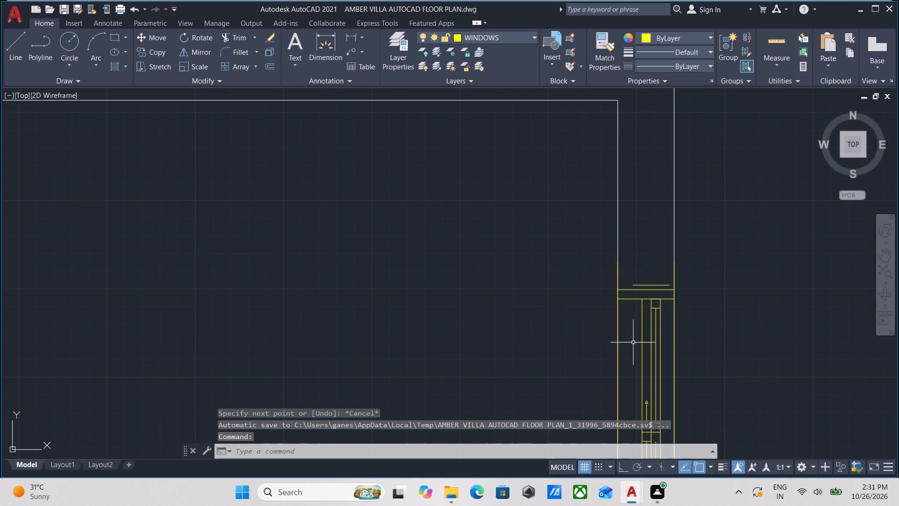
key(l)
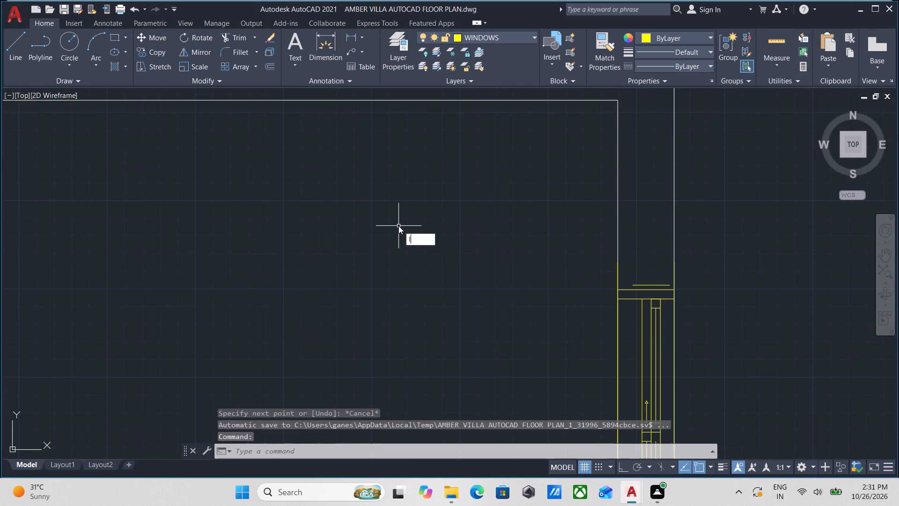
key(Return)
click(616, 265)
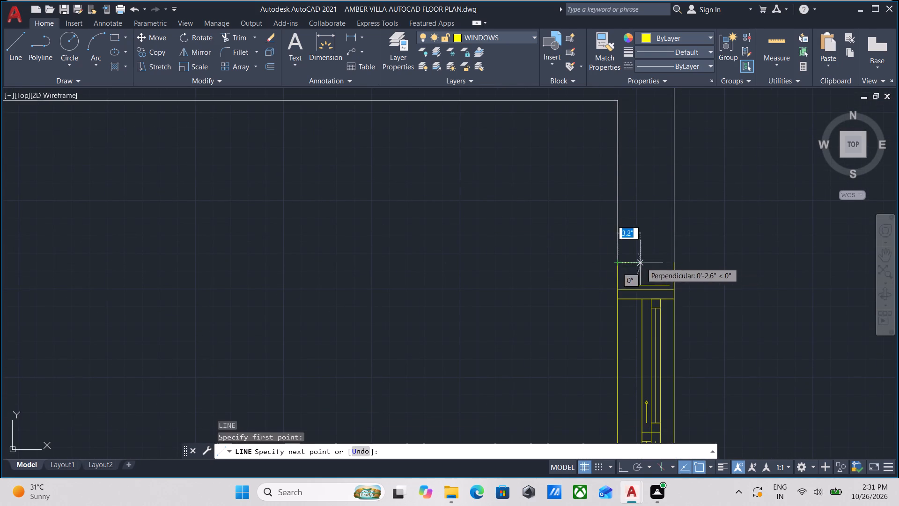
click(678, 263)
key(Escape)
Group the small room's east wall window together with its two new end lines.
scroll(694, 250, down, 3)
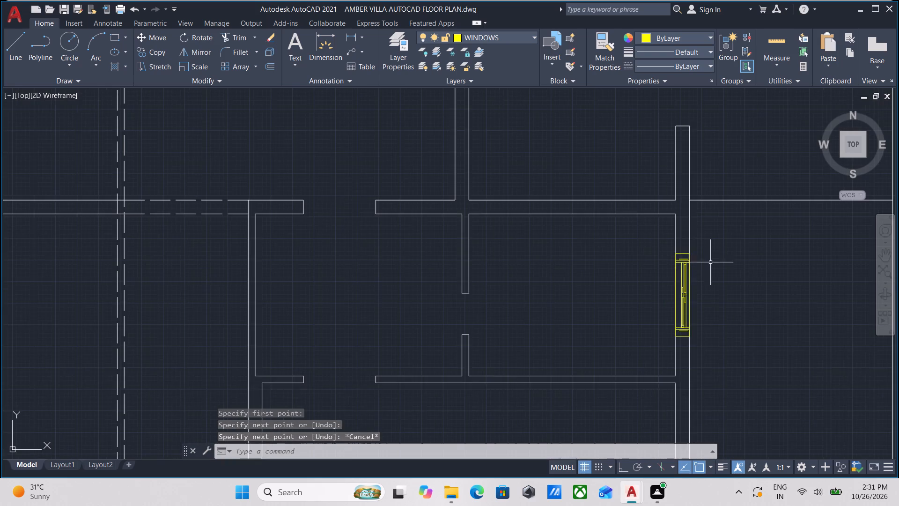
scroll(730, 269, down, 1)
scroll(703, 320, up, 3)
click(693, 320)
click(687, 264)
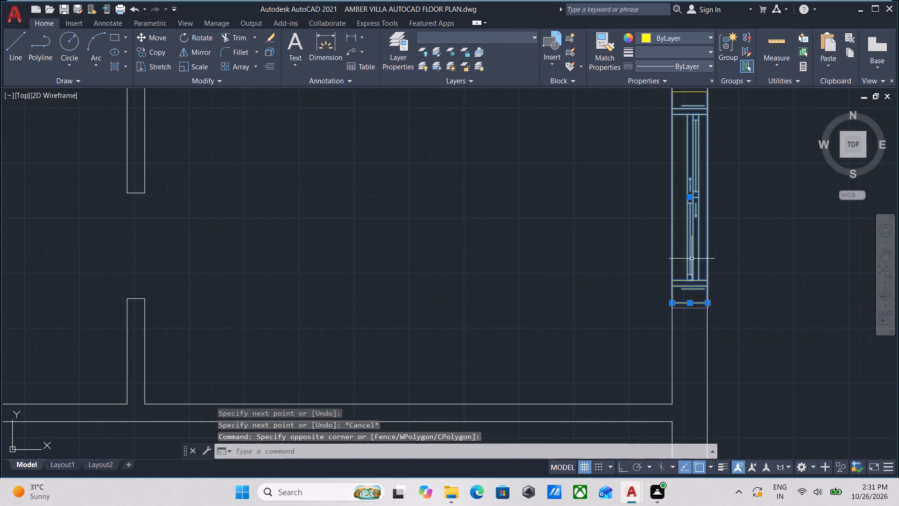
middle_drag(729, 253, 740, 340)
scroll(736, 297, up, 1)
middle_drag(693, 281, 694, 268)
scroll(694, 268, up, 1)
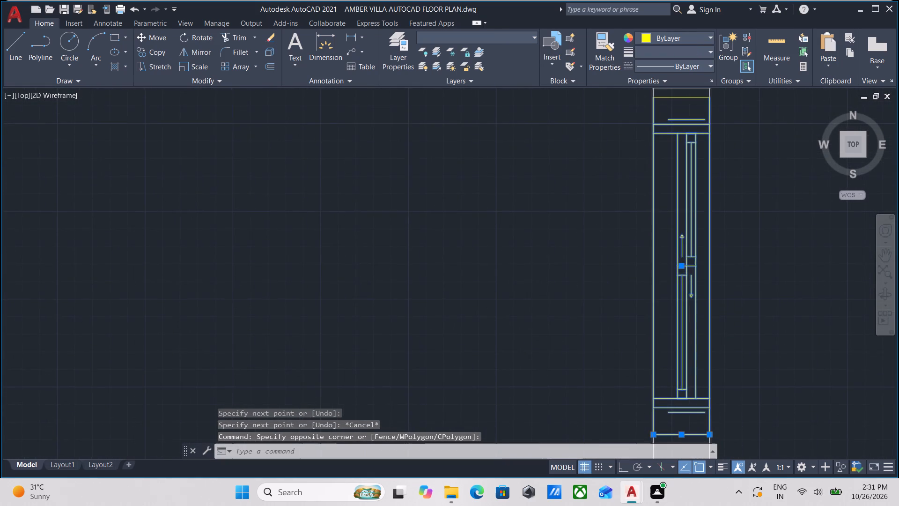
middle_drag(694, 268, 677, 398)
middle_drag(674, 253, 671, 397)
drag(653, 221, 649, 243)
click(643, 298)
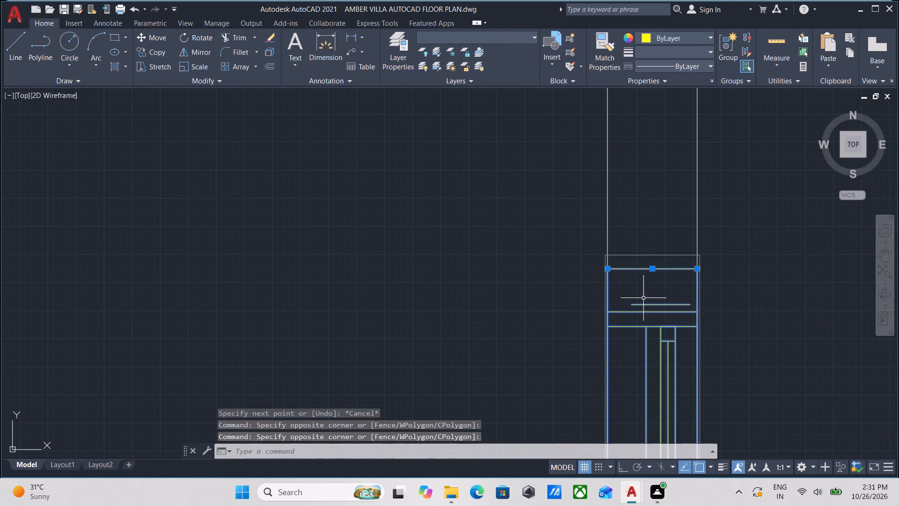
scroll(745, 257, down, 2)
middle_drag(745, 257, 751, 208)
scroll(782, 253, down, 1)
middle_drag(781, 257, 718, 244)
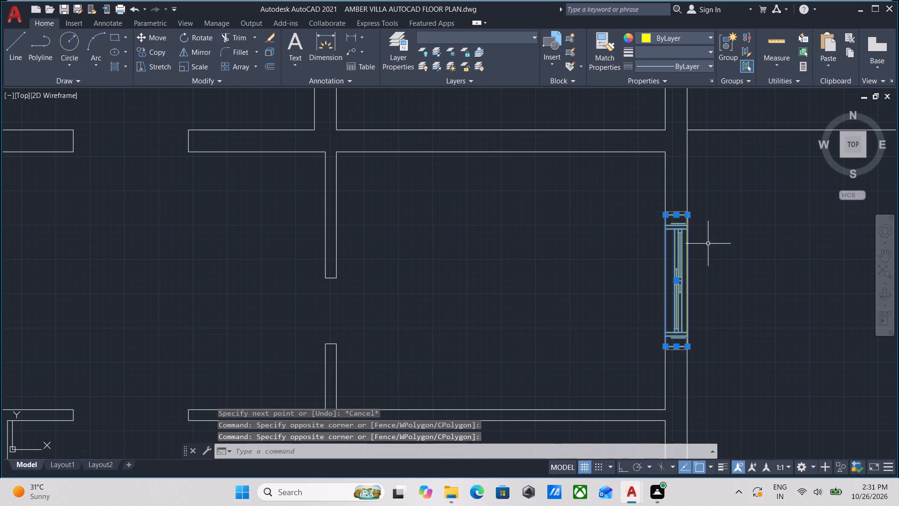
key(g)
key(Return)
Check that the small room's window and its end lines select together as one group.
scroll(698, 273, up, 2)
click(701, 273)
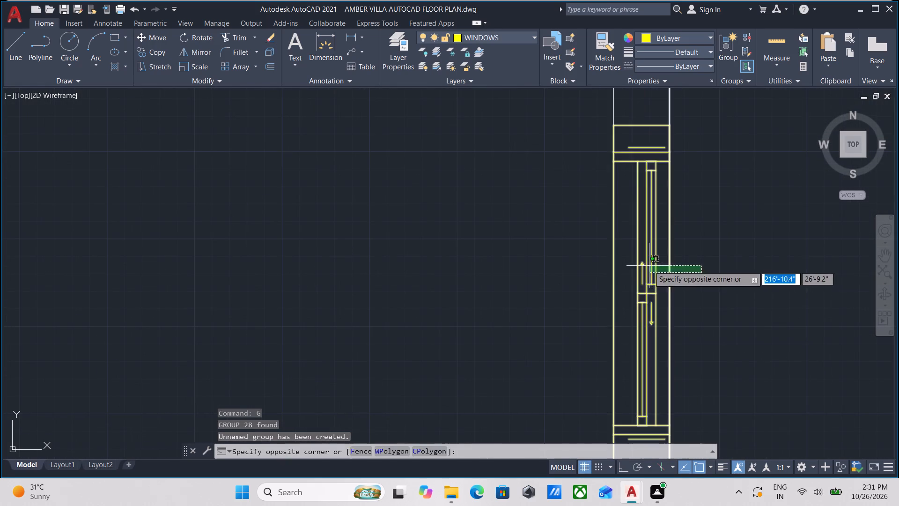
click(649, 266)
scroll(649, 266, down, 1)
key(Escape)
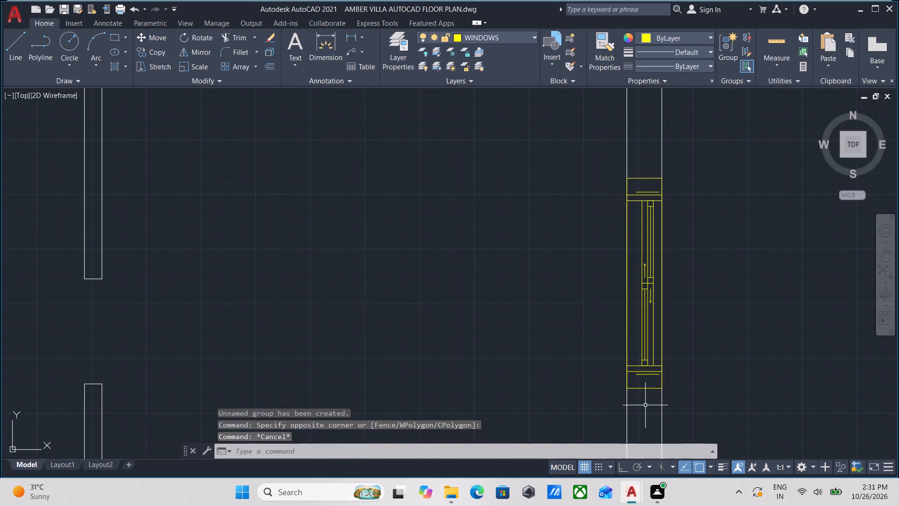
click(646, 404)
click(631, 348)
key(Escape)
scroll(653, 313, down, 3)
middle_drag(653, 313, 654, 354)
scroll(654, 354, up, 2)
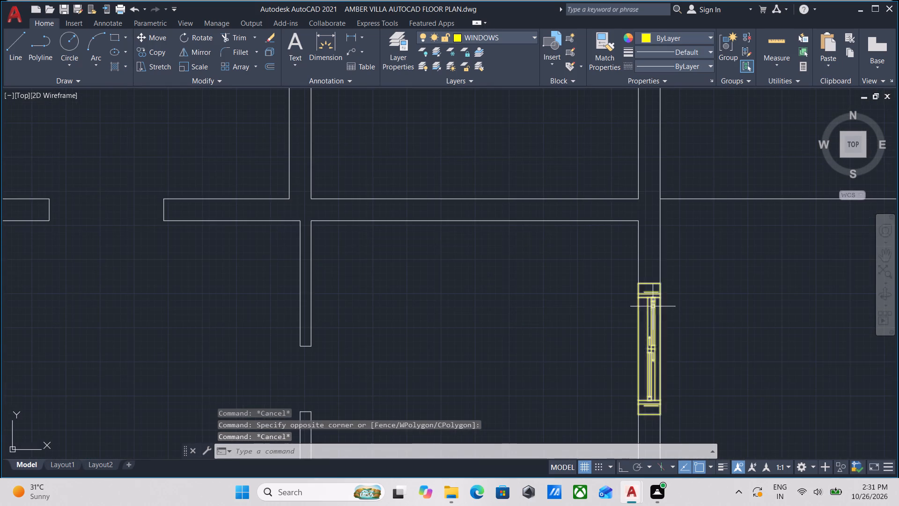
Examine the openings along the east wall, the overall plan, and the small room with the new window.
scroll(651, 288, down, 3)
middle_drag(650, 288, 607, 351)
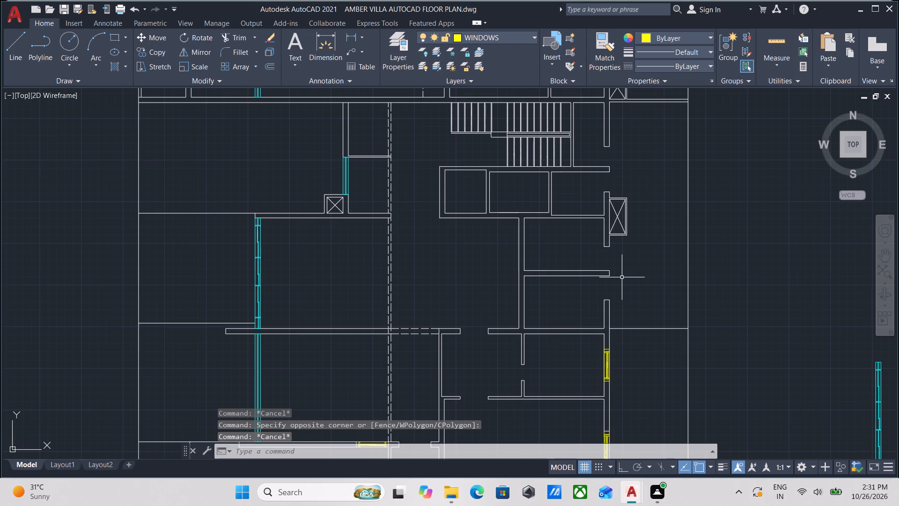
scroll(635, 276, up, 3)
scroll(635, 276, down, 2)
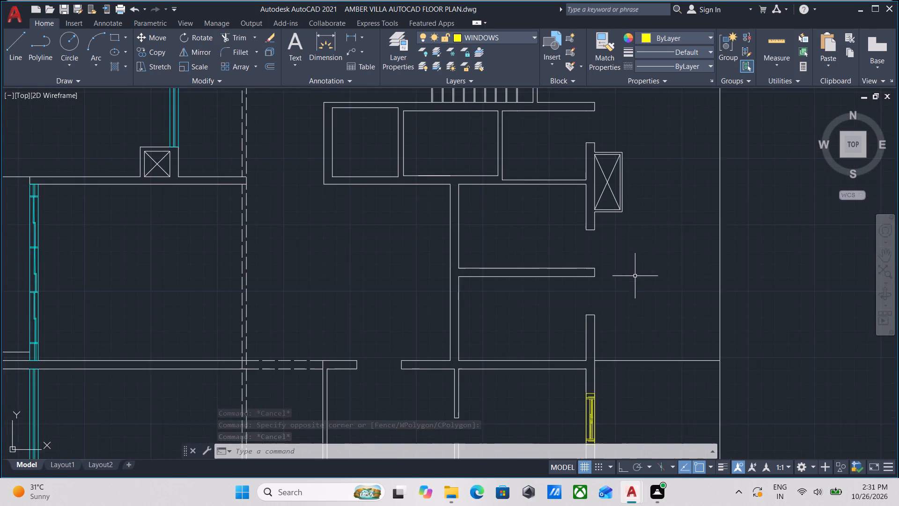
middle_drag(635, 276, 650, 266)
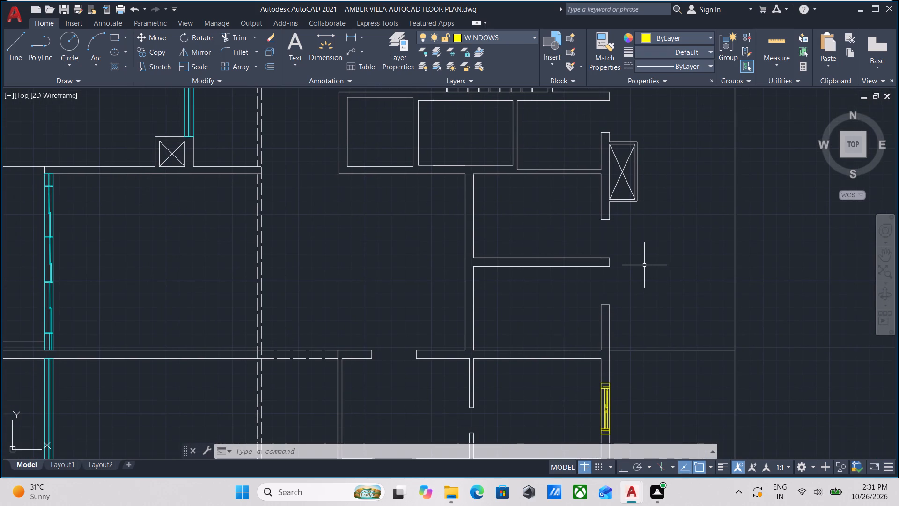
scroll(540, 269, down, 2)
scroll(529, 271, up, 2)
scroll(451, 275, down, 3)
middle_drag(451, 275, 451, 274)
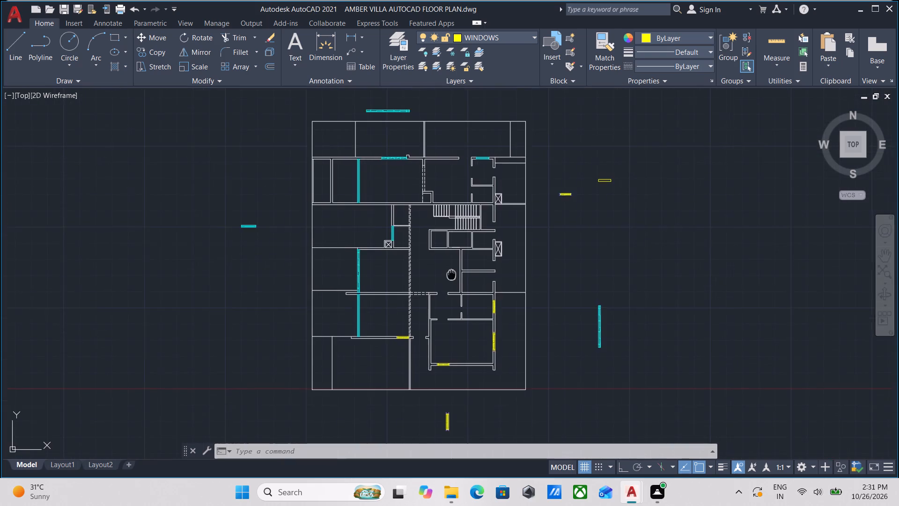
middle_drag(451, 274, 462, 238)
scroll(484, 275, up, 3)
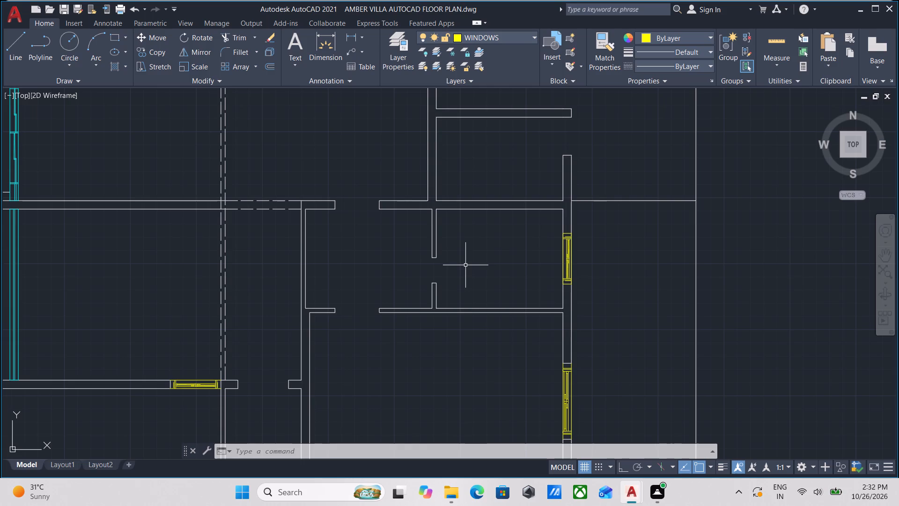
scroll(486, 261, up, 2)
scroll(499, 253, down, 2)
middle_drag(499, 253, 491, 281)
scroll(502, 269, up, 1)
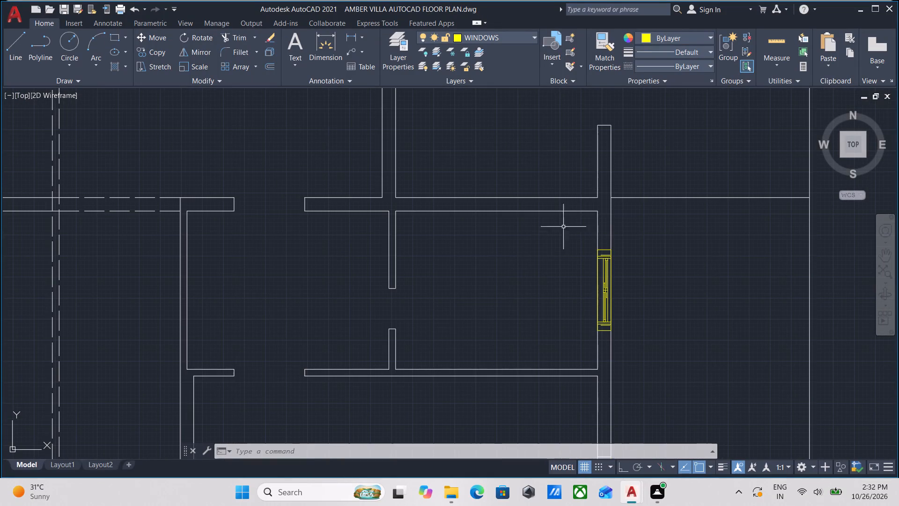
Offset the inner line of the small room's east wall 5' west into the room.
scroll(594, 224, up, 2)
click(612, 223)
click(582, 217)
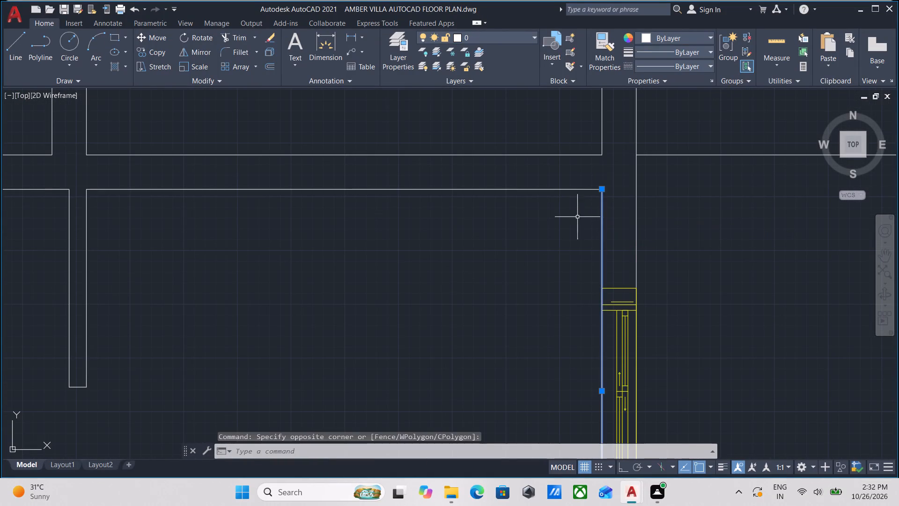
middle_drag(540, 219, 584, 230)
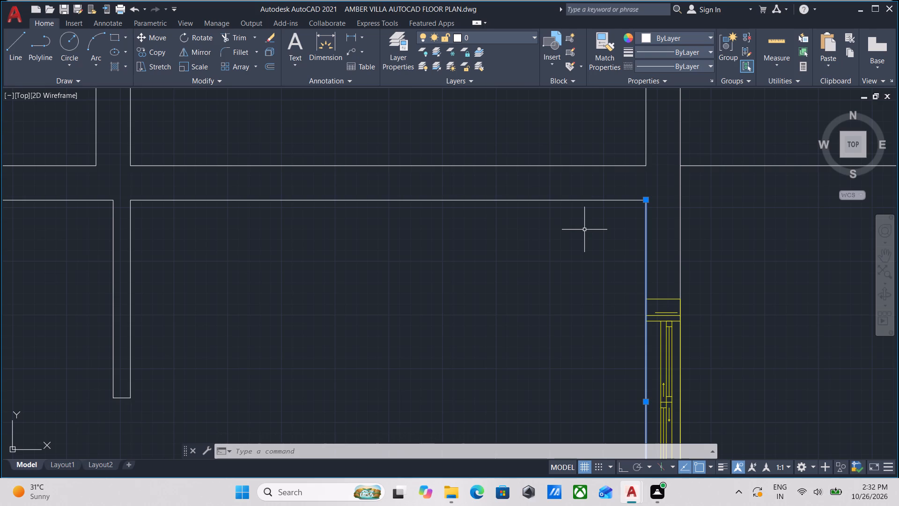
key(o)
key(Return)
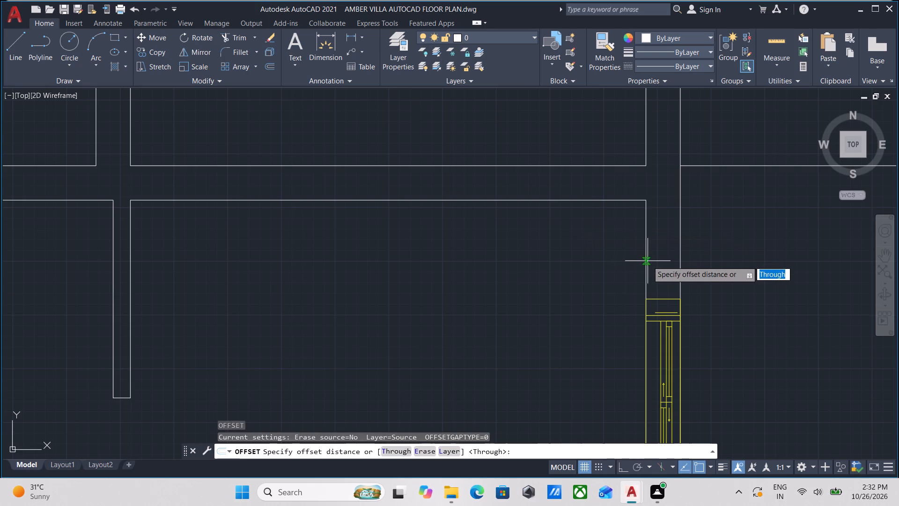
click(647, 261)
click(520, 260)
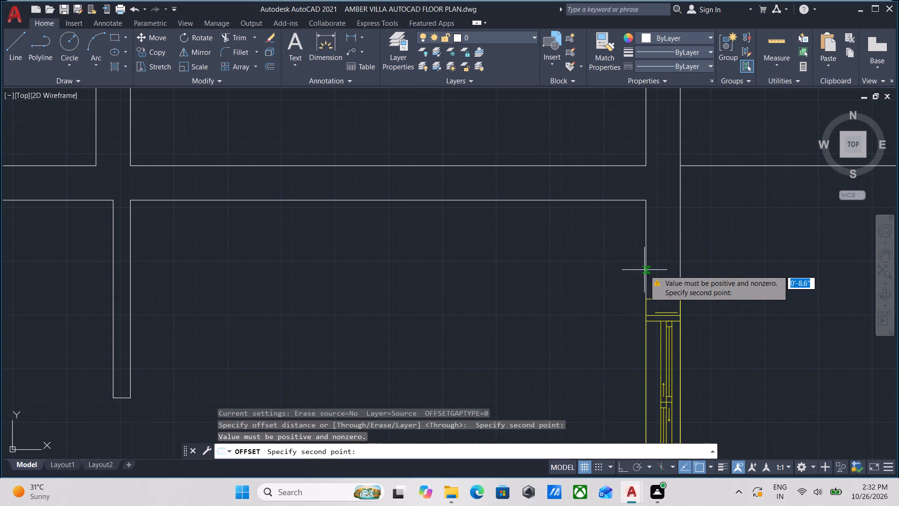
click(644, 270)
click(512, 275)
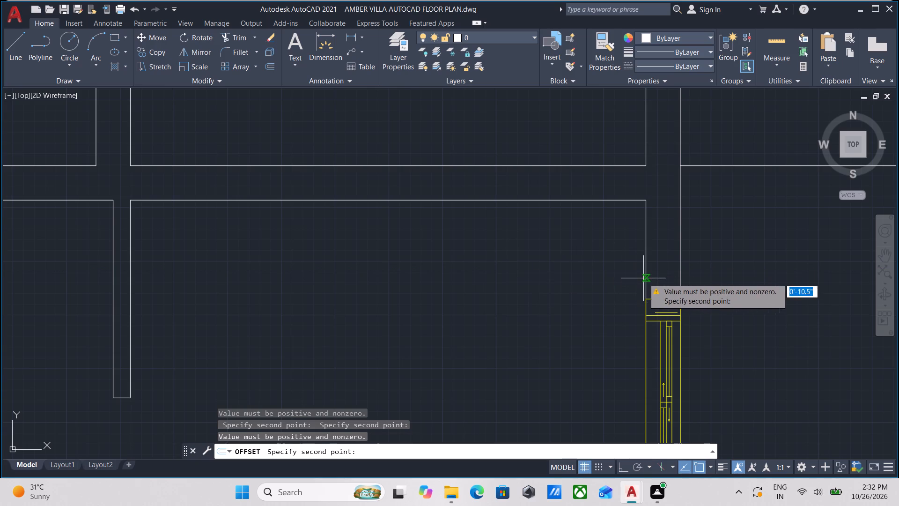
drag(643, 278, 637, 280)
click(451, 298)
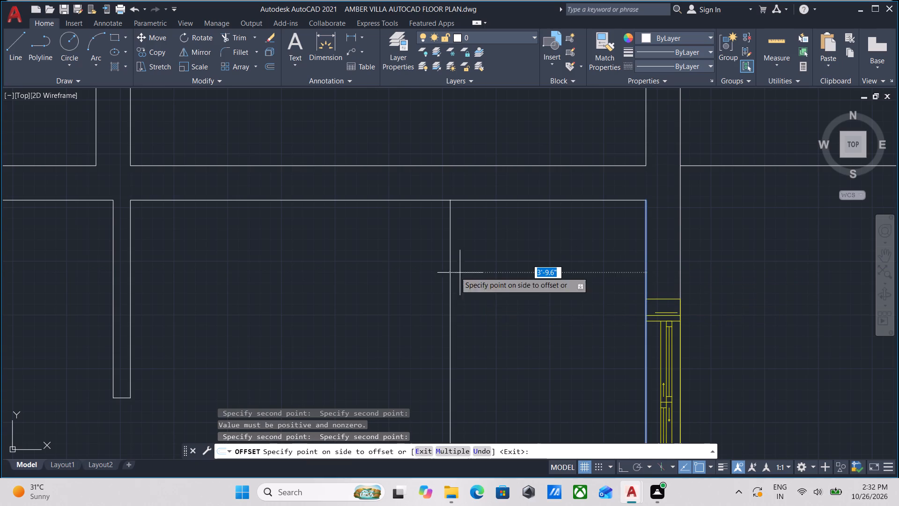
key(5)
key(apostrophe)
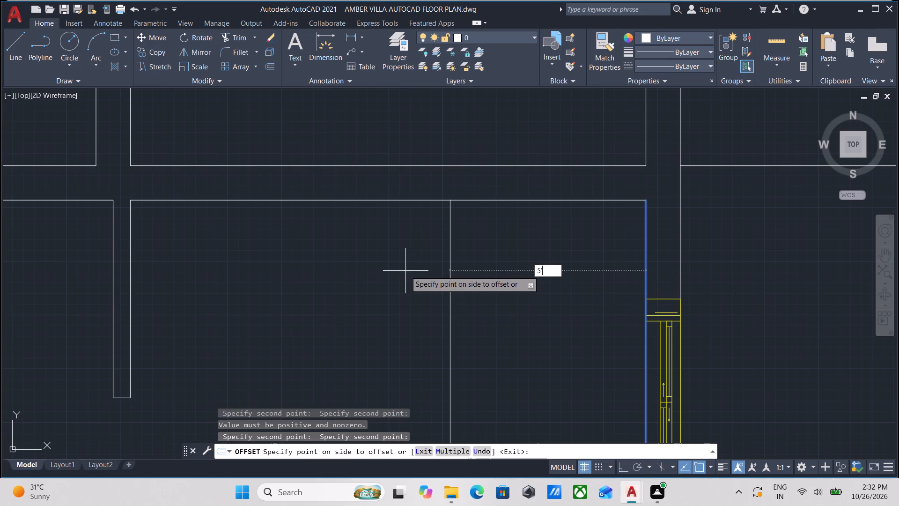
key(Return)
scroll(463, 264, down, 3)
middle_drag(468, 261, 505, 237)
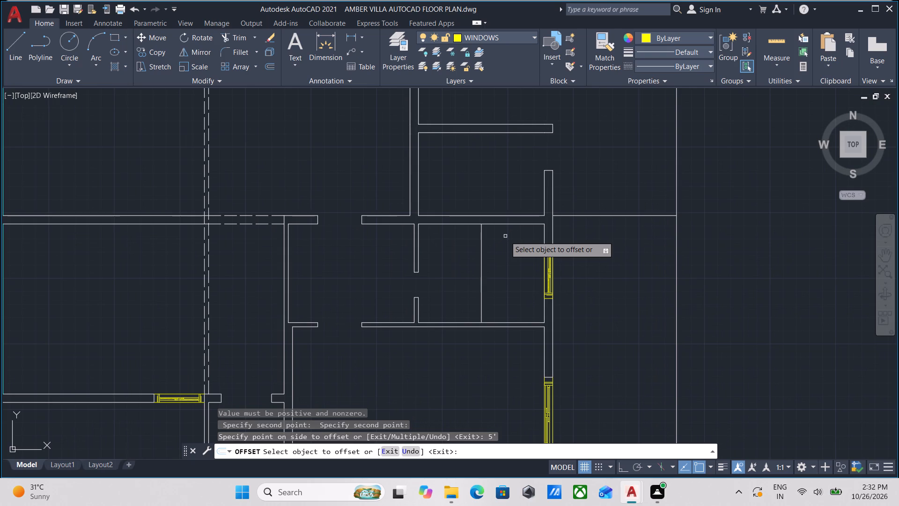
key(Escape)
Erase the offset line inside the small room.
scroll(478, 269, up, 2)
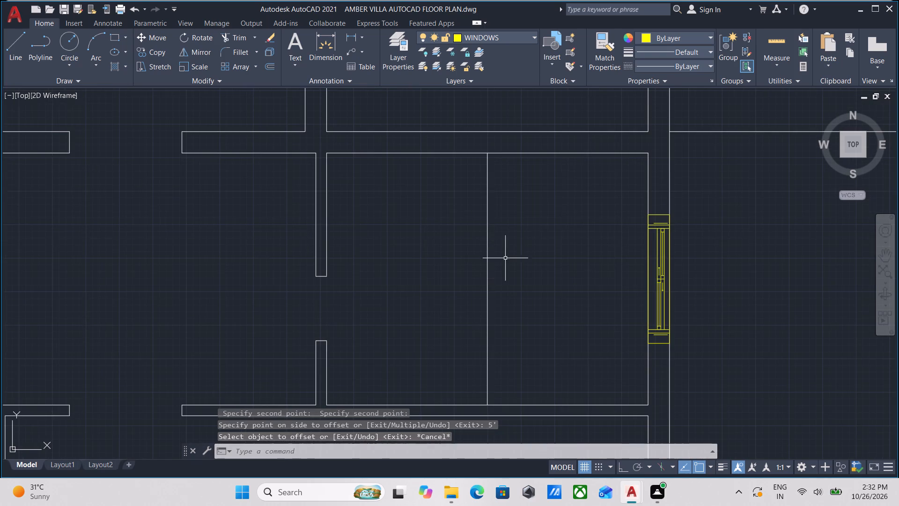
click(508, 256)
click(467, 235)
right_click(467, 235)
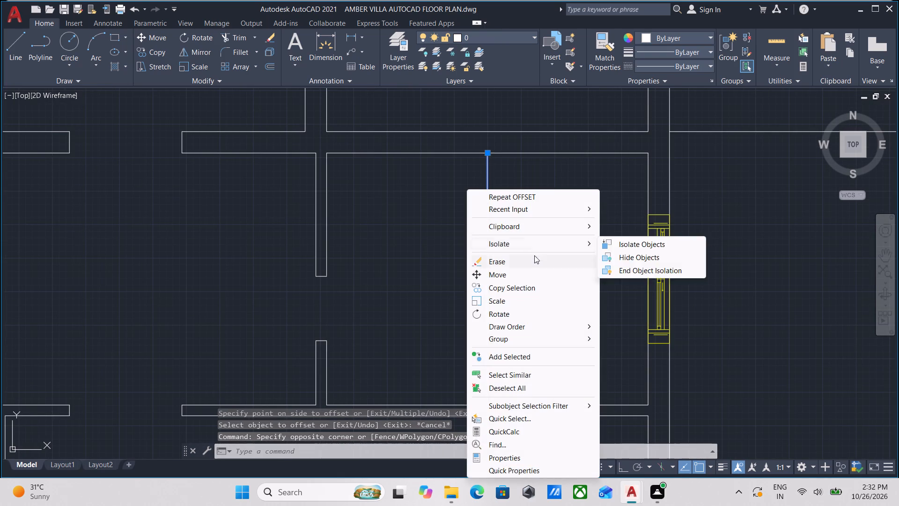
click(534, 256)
Offset the inner line of the small room's east wall 4' west into the room.
scroll(659, 189, up, 1)
click(659, 189)
click(557, 170)
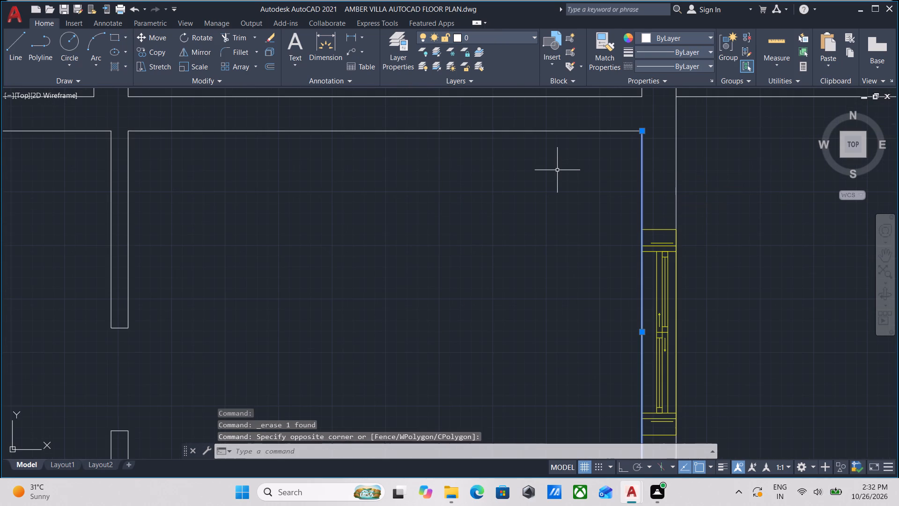
key(o)
key(Return)
click(641, 206)
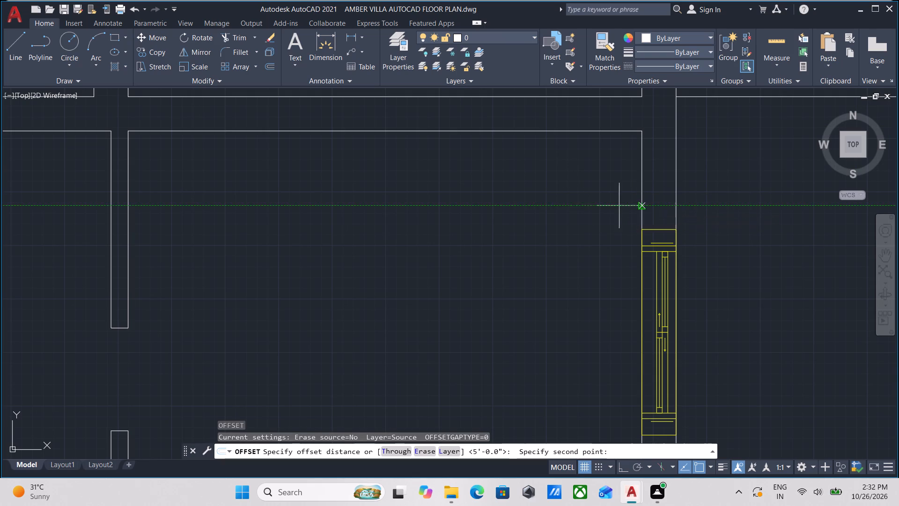
click(515, 207)
click(642, 213)
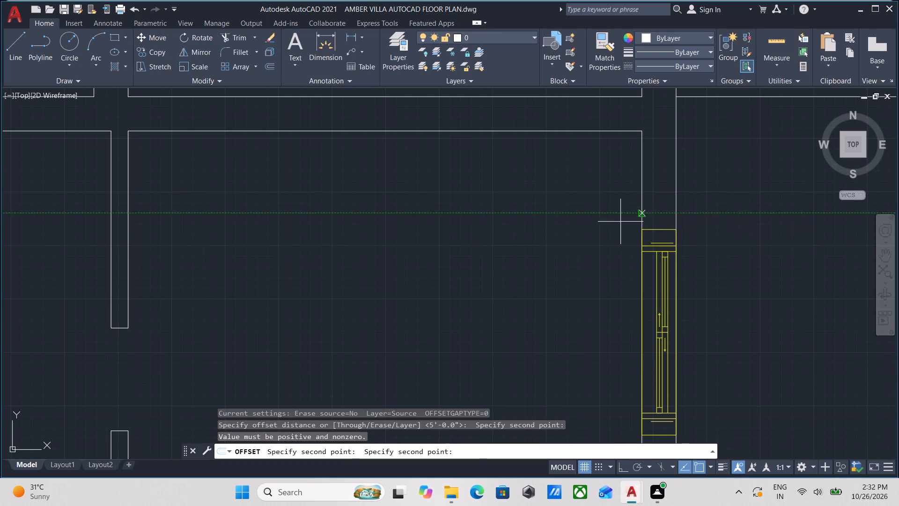
click(526, 238)
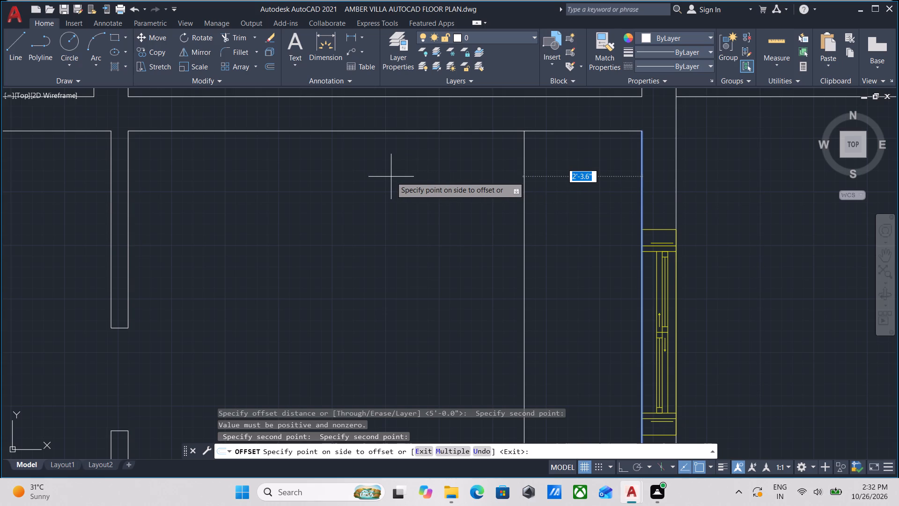
text(4')
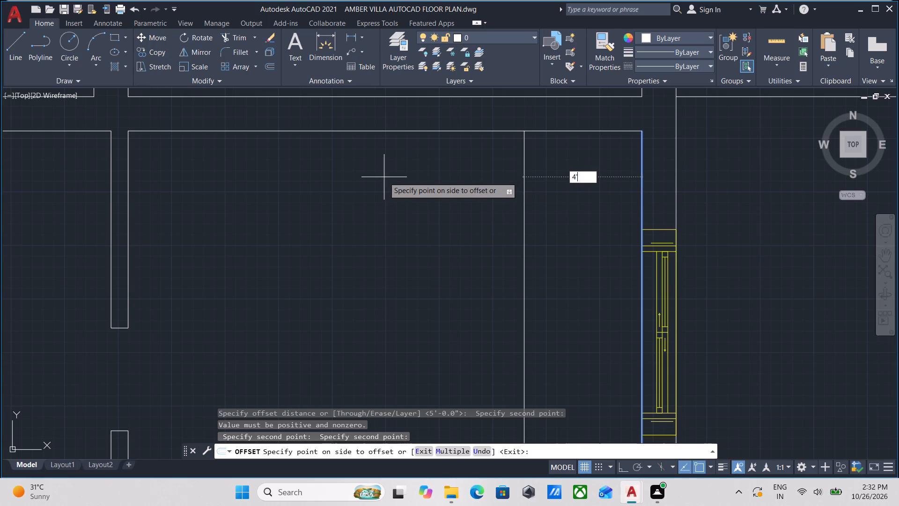
key(Return)
Offset the new line inside the small room 2" west to form a thin north-south partition.
scroll(436, 187, down, 1)
middle_drag(436, 187, 480, 145)
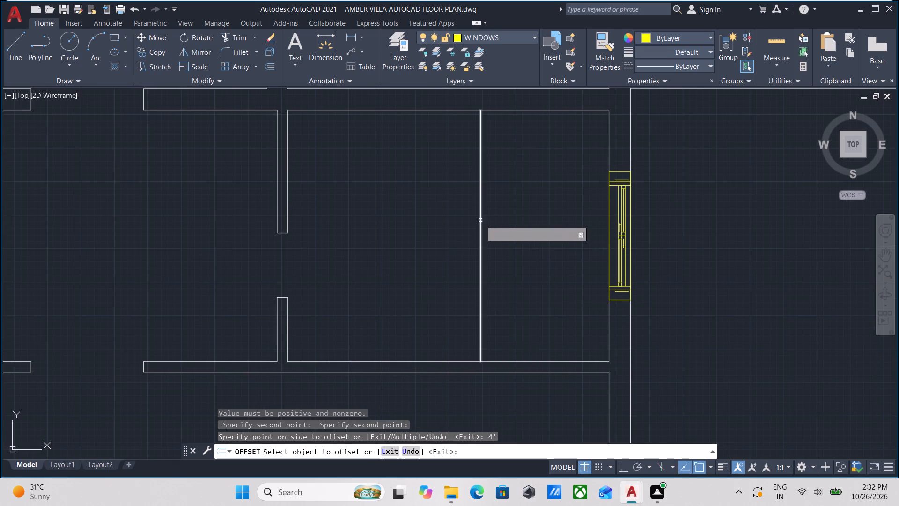
click(480, 220)
key(2)
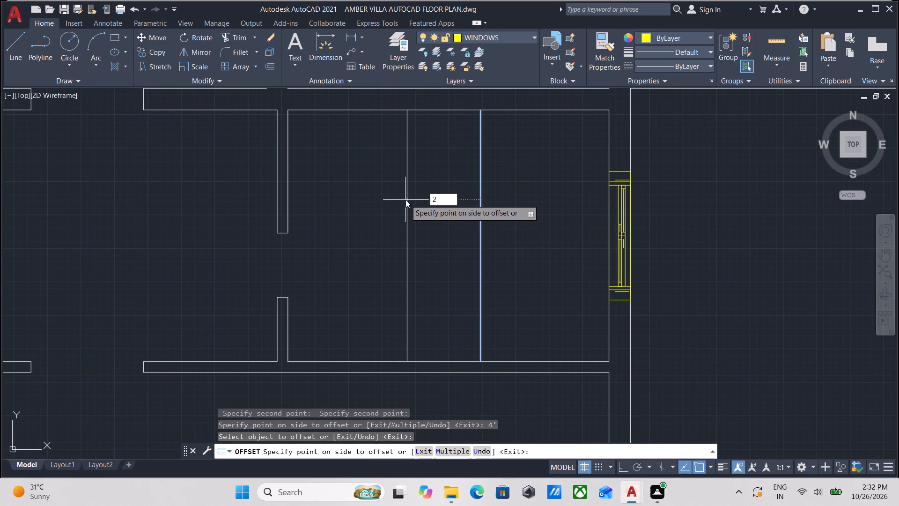
key(shift+quotedbl)
key(Return)
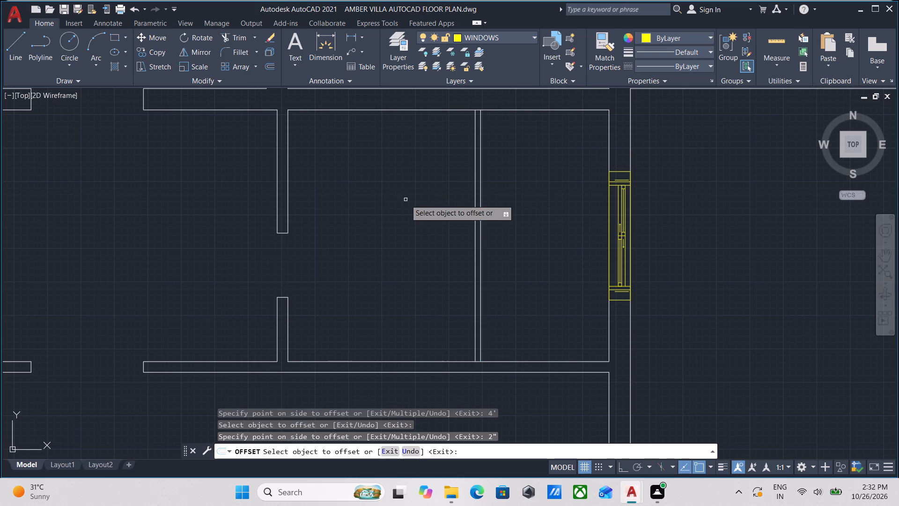
key(Escape)
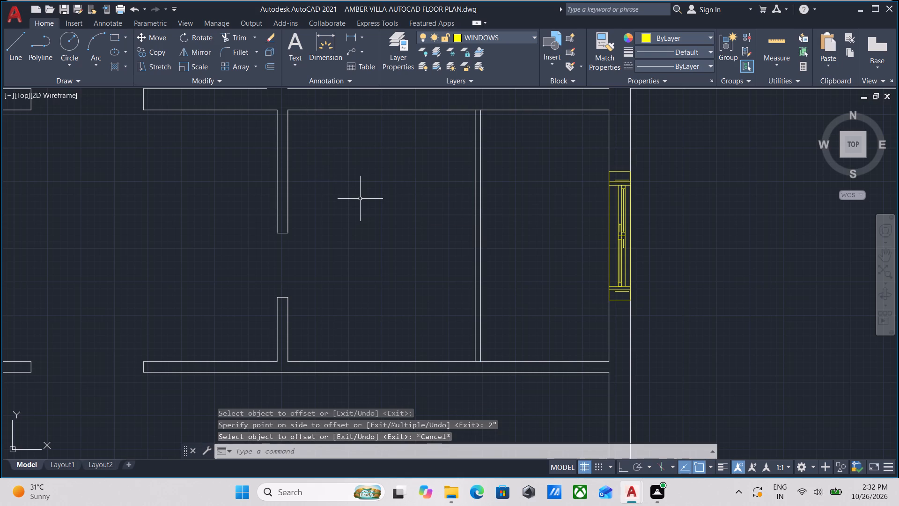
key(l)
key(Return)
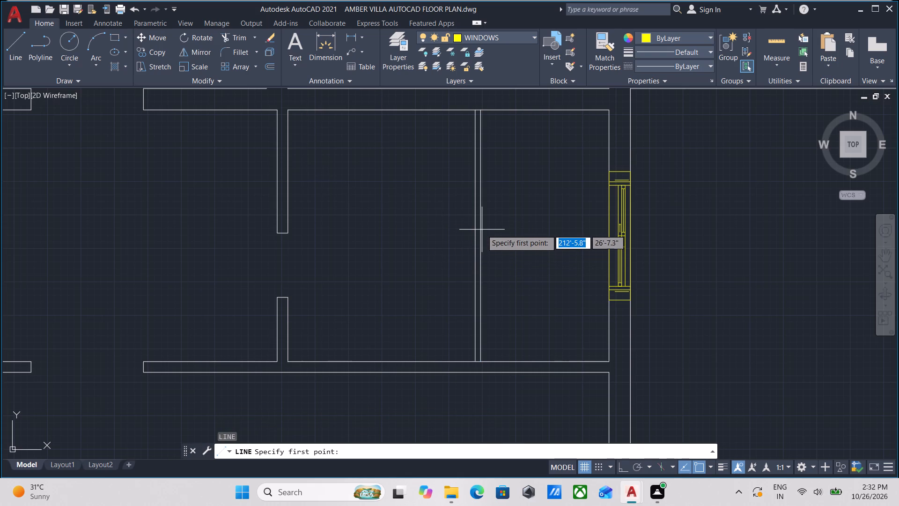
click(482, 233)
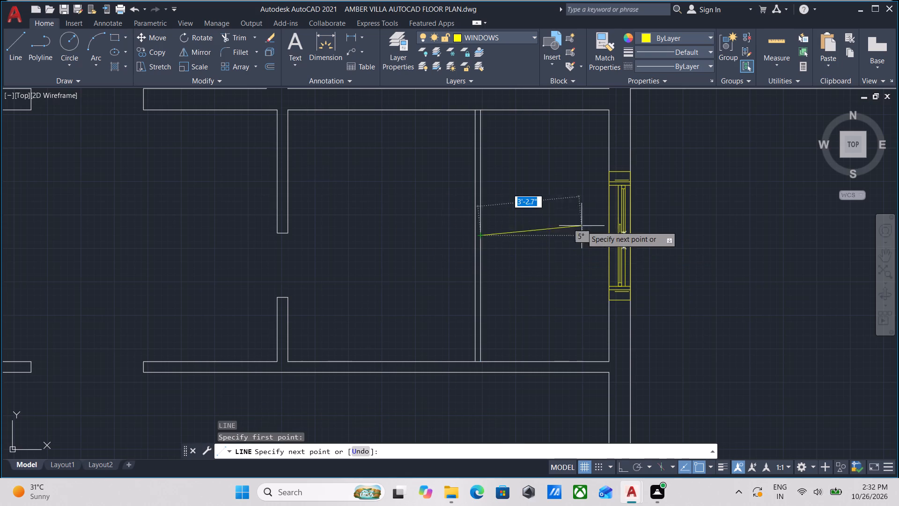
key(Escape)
Draw a horizontal line on the WALLS layer from the midpoint of the partition's east line to the east wall's inner face.
click(509, 37)
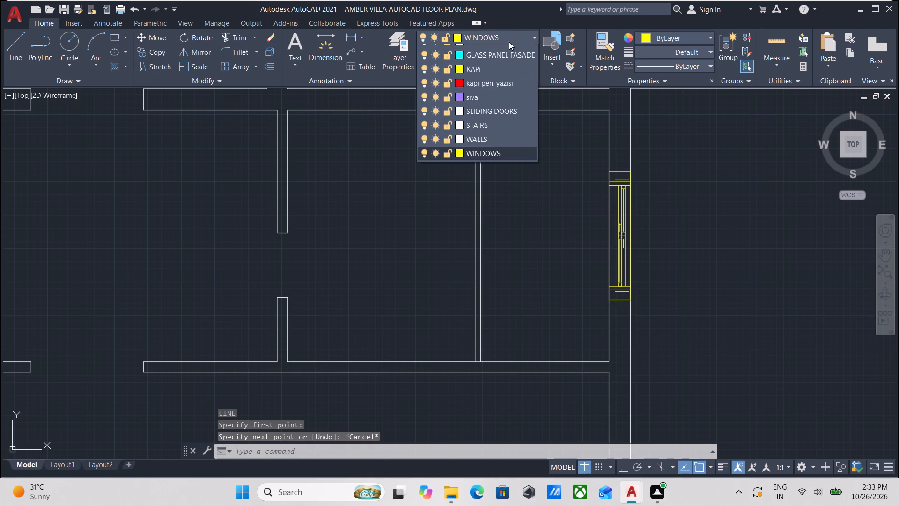
click(475, 165)
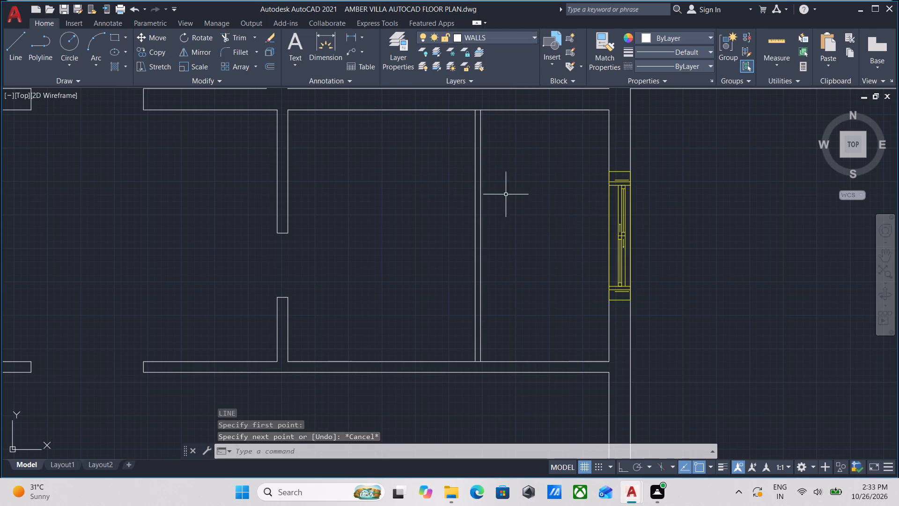
scroll(502, 206, up, 1)
scroll(498, 201, down, 2)
middle_drag(498, 201, 497, 221)
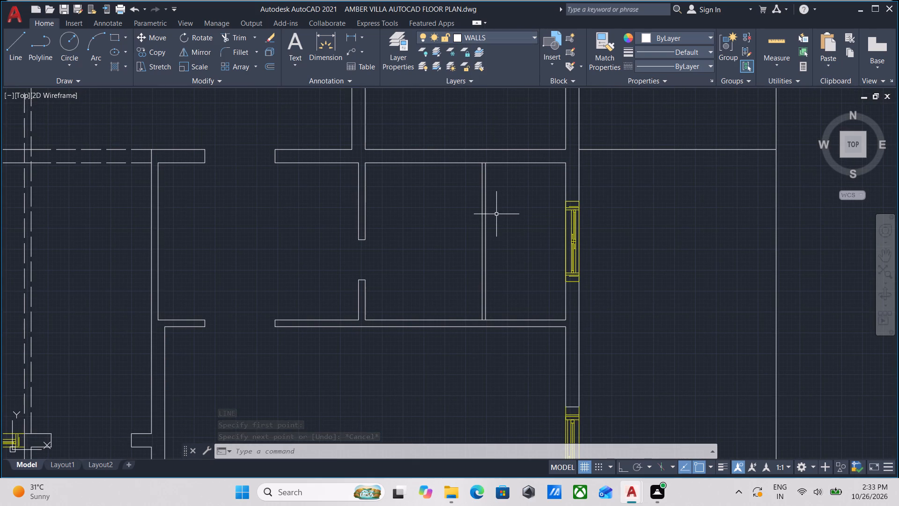
key(l)
key(Return)
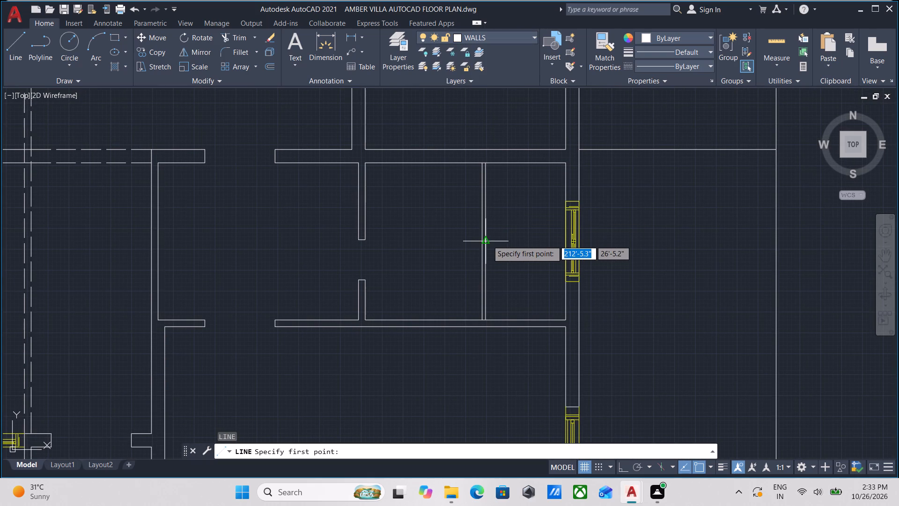
click(488, 239)
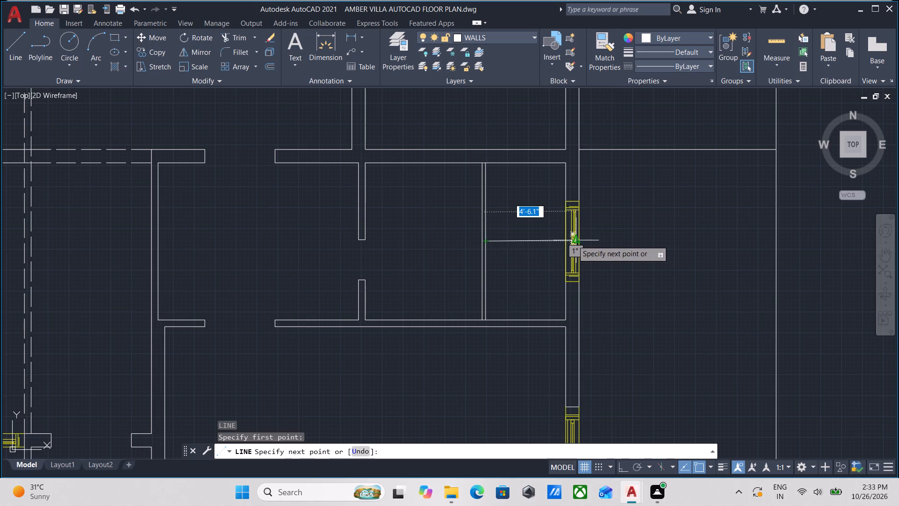
click(563, 241)
key(Escape)
Offset the horizontal line 1" north and 1" south.
scroll(558, 238, up, 3)
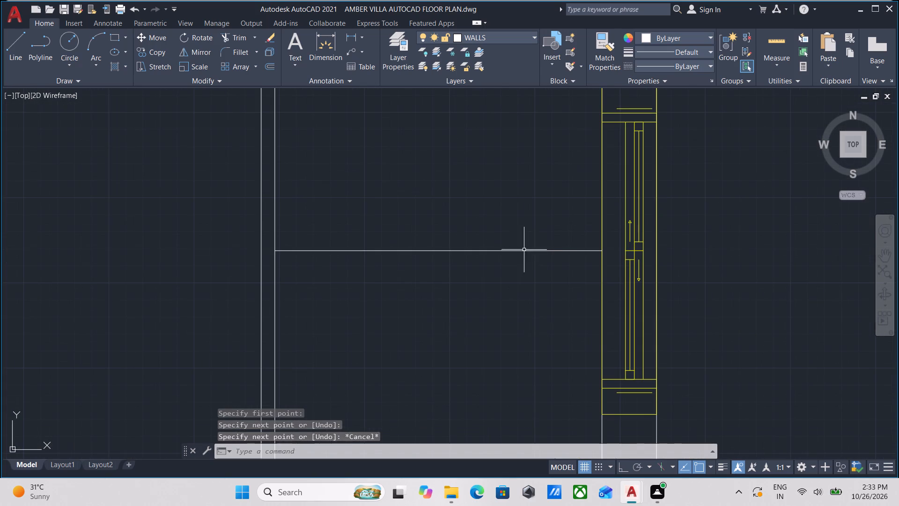
drag(515, 264, 496, 247)
click(467, 216)
middle_drag(382, 192, 371, 223)
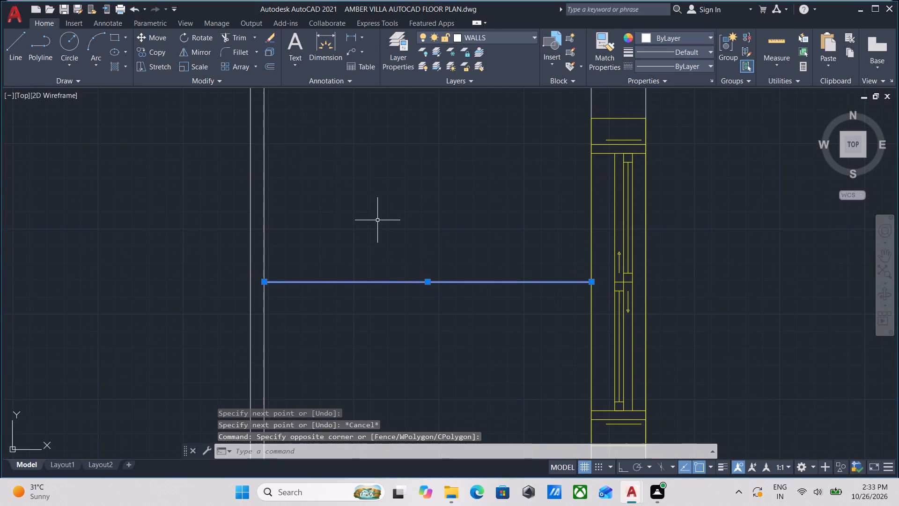
key(o)
key(Return)
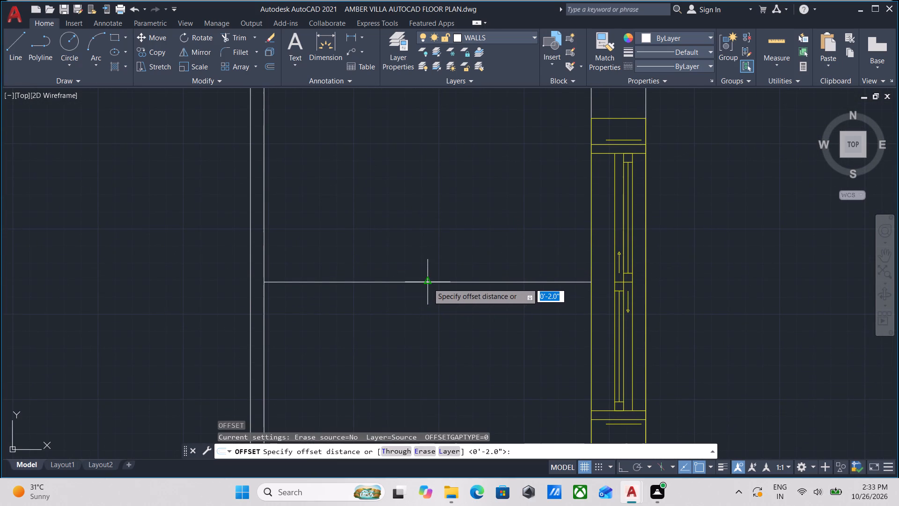
click(428, 283)
click(421, 240)
key(1)
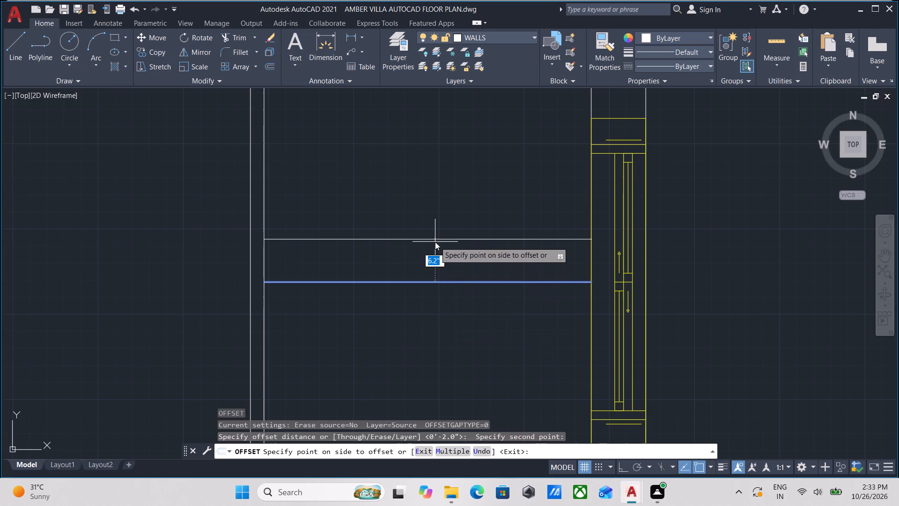
key(shift+quotedbl)
key(Return)
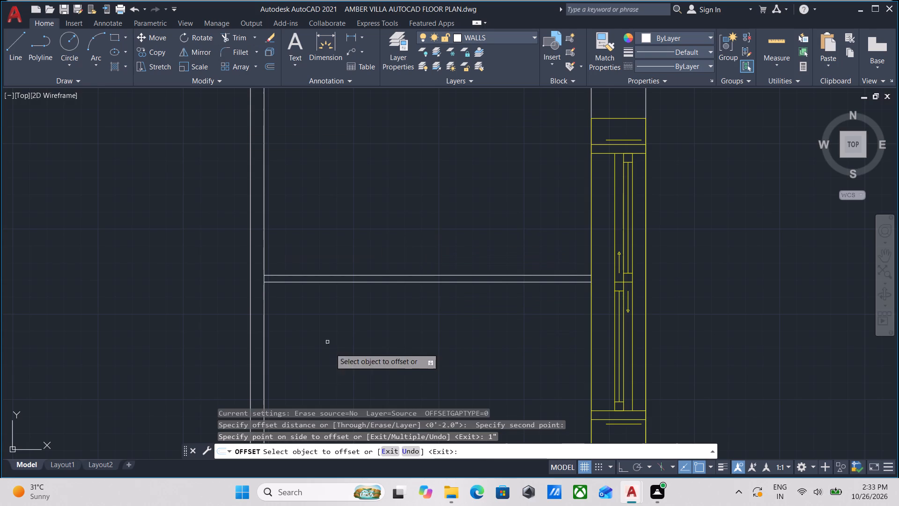
click(350, 283)
key(1)
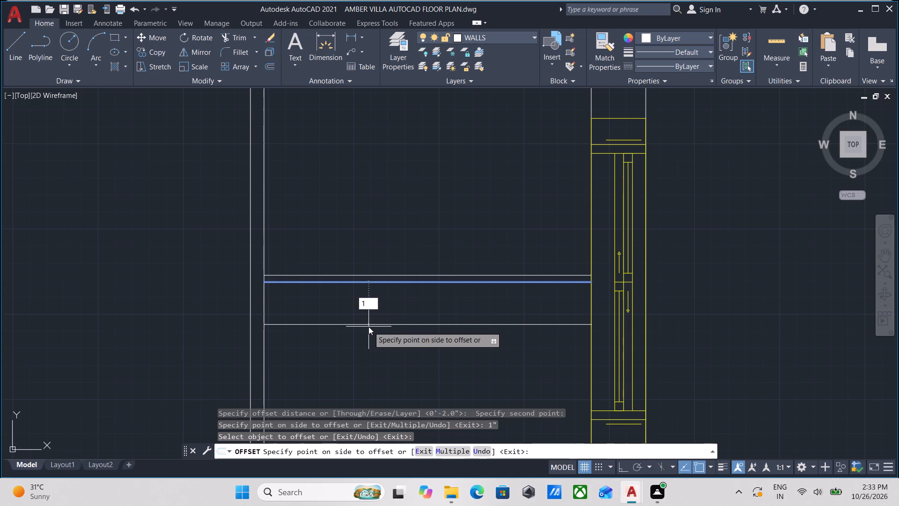
key(shift+quotedbl)
key(Return)
key(Escape)
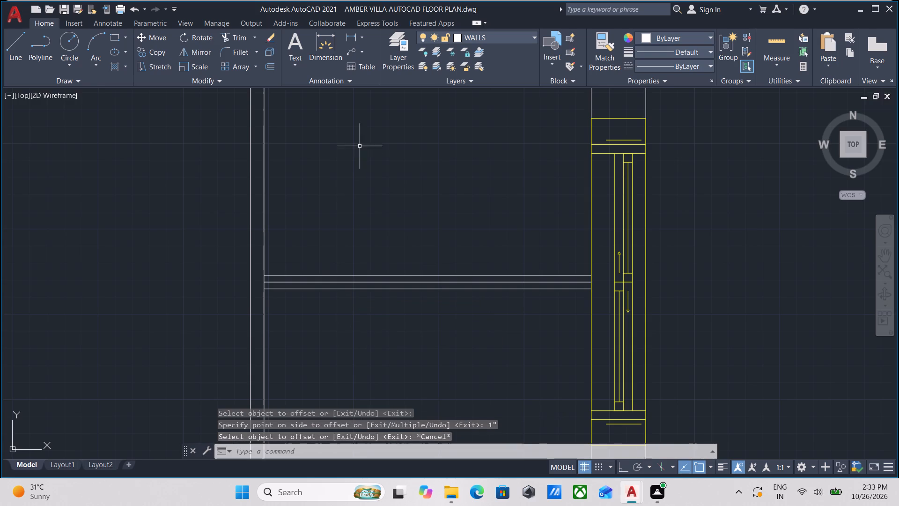
Erase the middle line of the horizontal cross partition.
scroll(359, 283, up, 3)
click(287, 297)
click(269, 277)
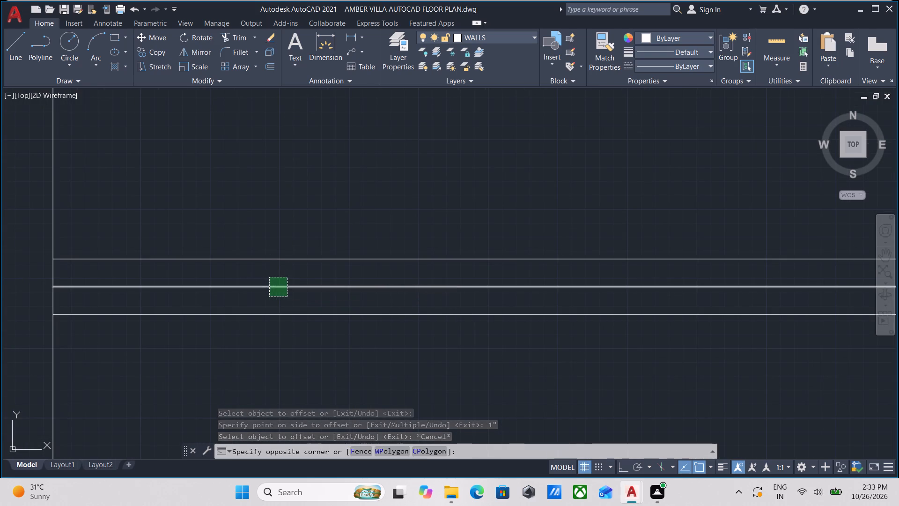
right_click(269, 277)
click(310, 257)
Trim the north-south partition's east line between the two cross partition lines to open the junction.
scroll(93, 318, down, 1)
middle_drag(94, 318, 108, 318)
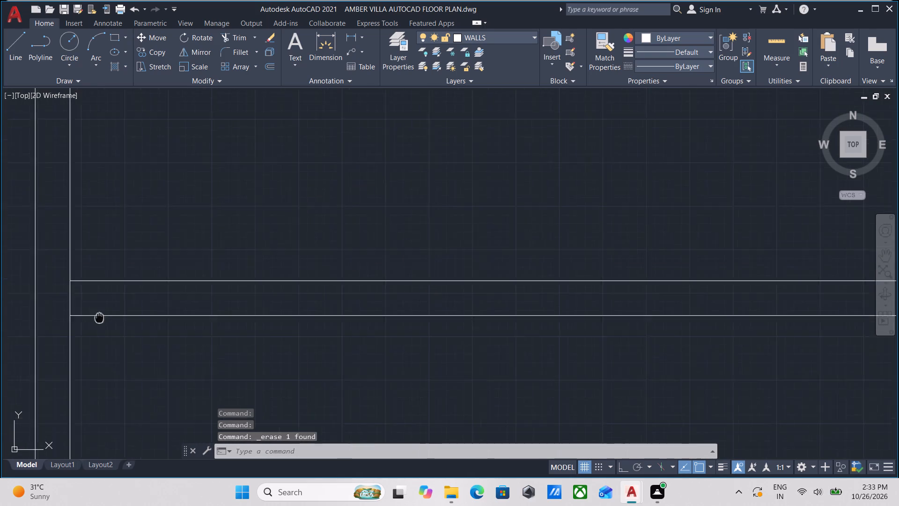
middle_drag(108, 318, 283, 335)
scroll(283, 335, down, 1)
key(t)
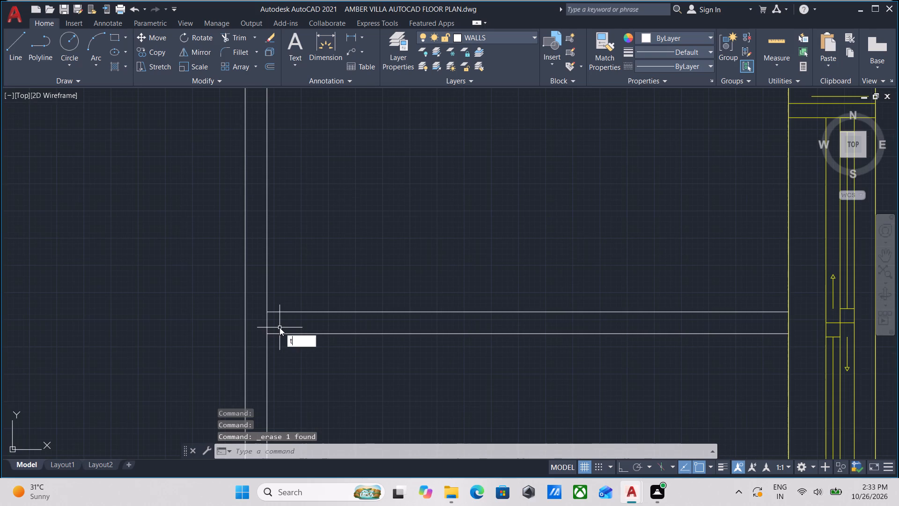
key(r)
key(r)
key(Return)
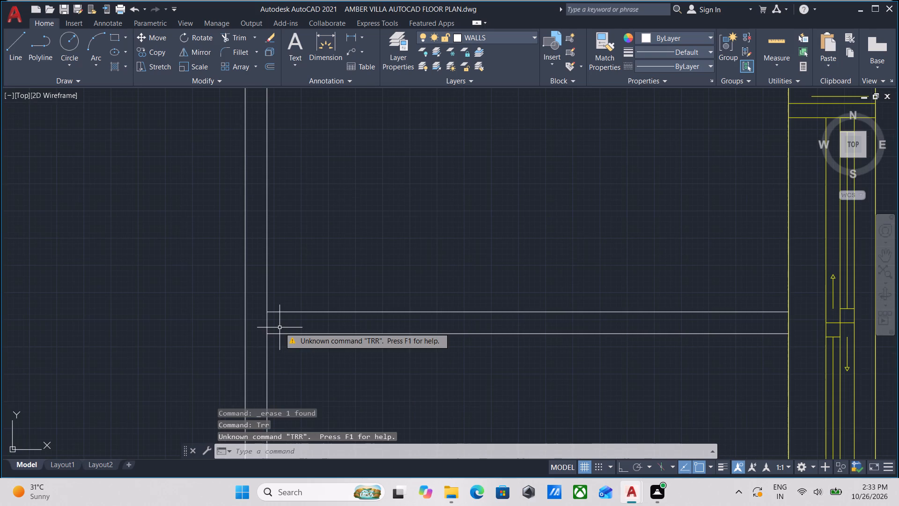
text(tr)
key(Return)
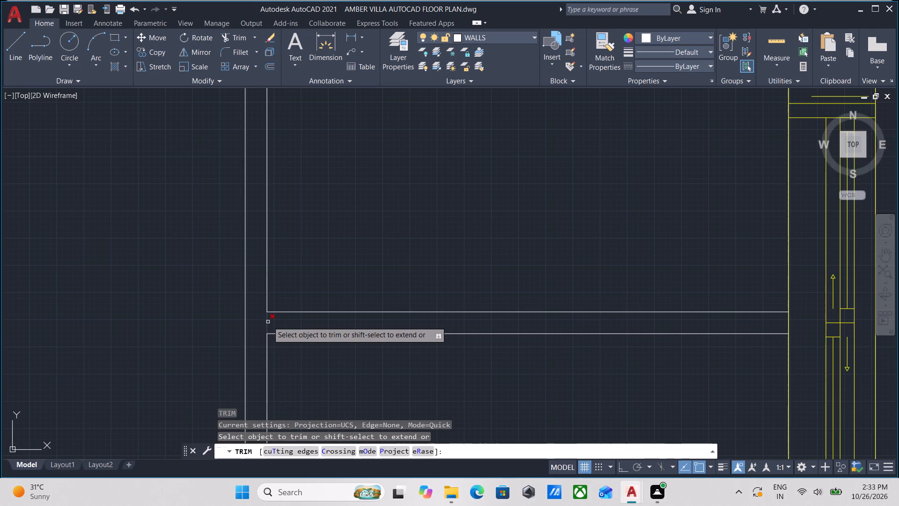
click(273, 322)
click(260, 320)
key(Escape)
Erase the two horizontal lines of the cross partition between the north-south partition and the east wall.
scroll(322, 319, down, 3)
middle_drag(344, 350, 335, 331)
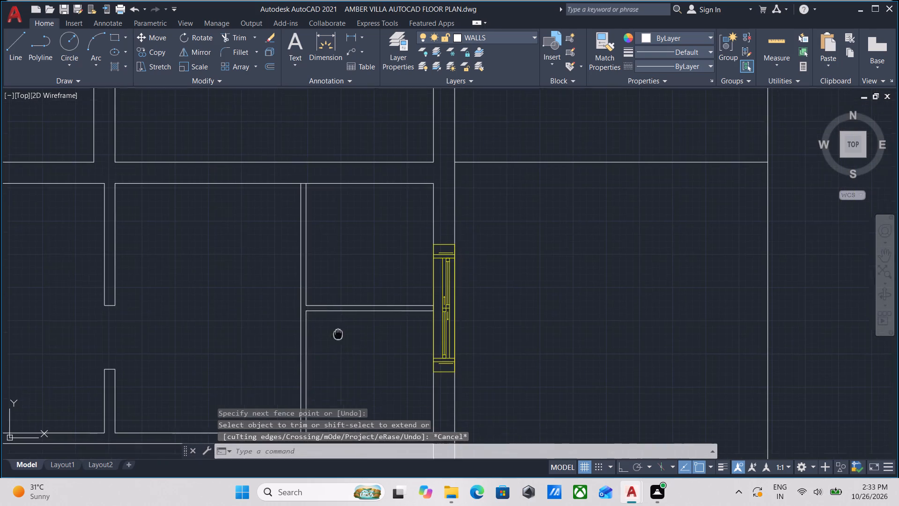
middle_drag(335, 331, 258, 303)
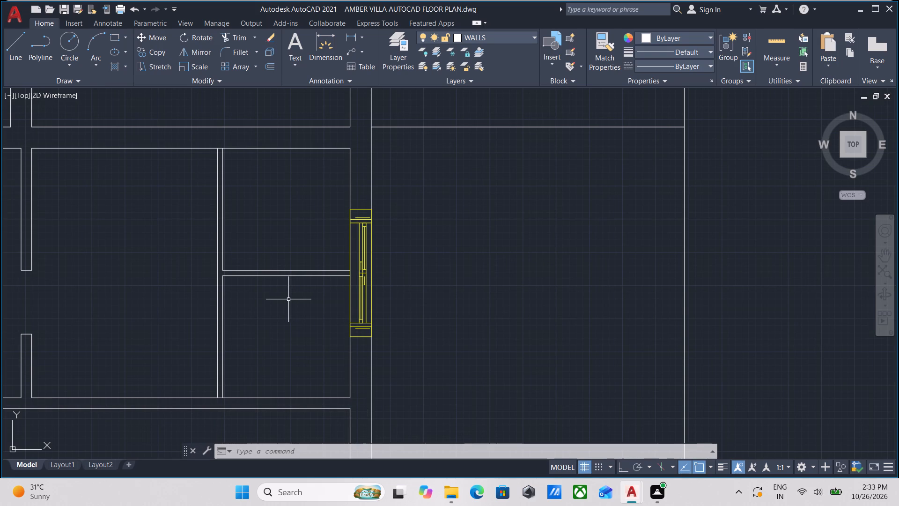
scroll(268, 274, up, 1)
click(300, 288)
click(274, 240)
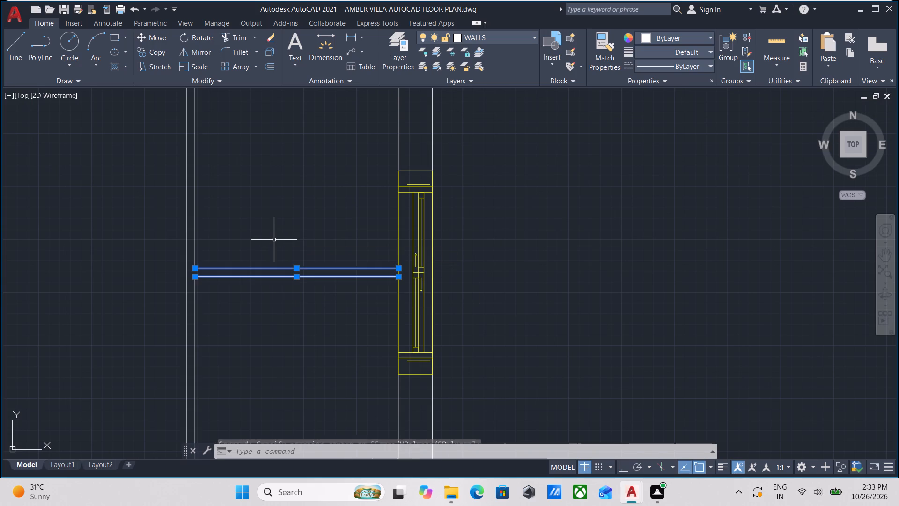
right_click(274, 240)
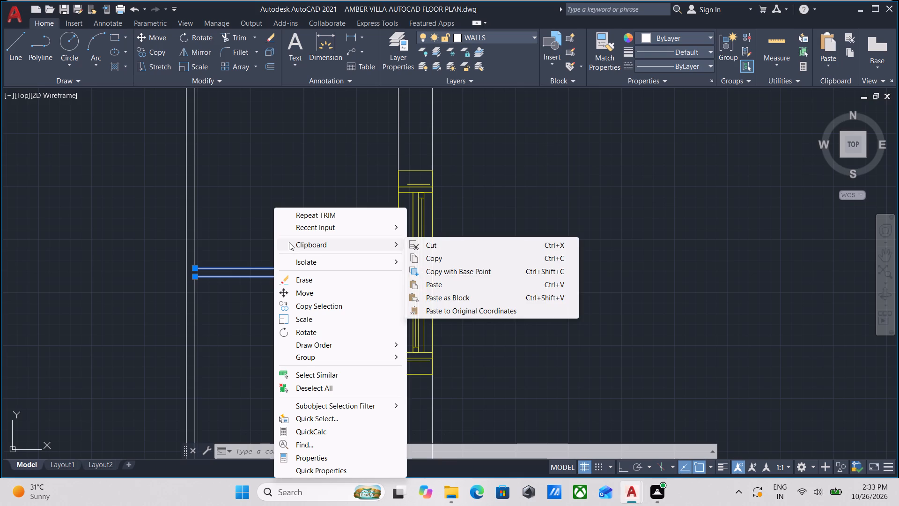
key(Escape)
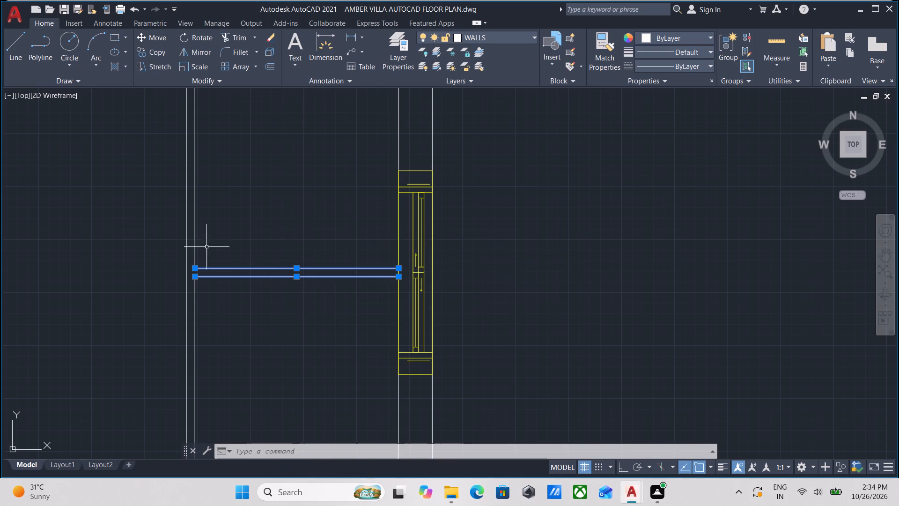
right_click(265, 264)
click(275, 271)
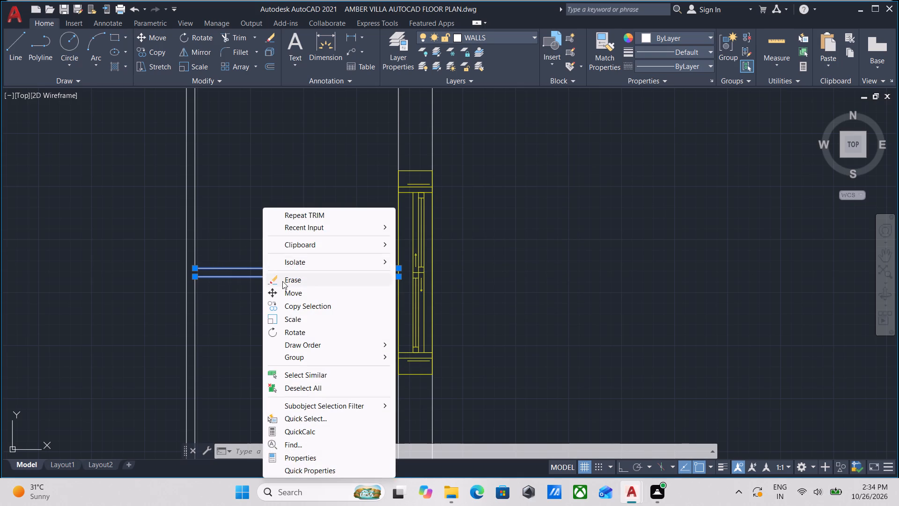
click(282, 281)
Extend the north-south partition's east line to close the gap at the former cross partition junction.
scroll(269, 283, down, 1)
middle_drag(268, 284, 257, 323)
scroll(214, 315, up, 2)
scroll(216, 310, down, 1)
middle_drag(216, 310, 228, 370)
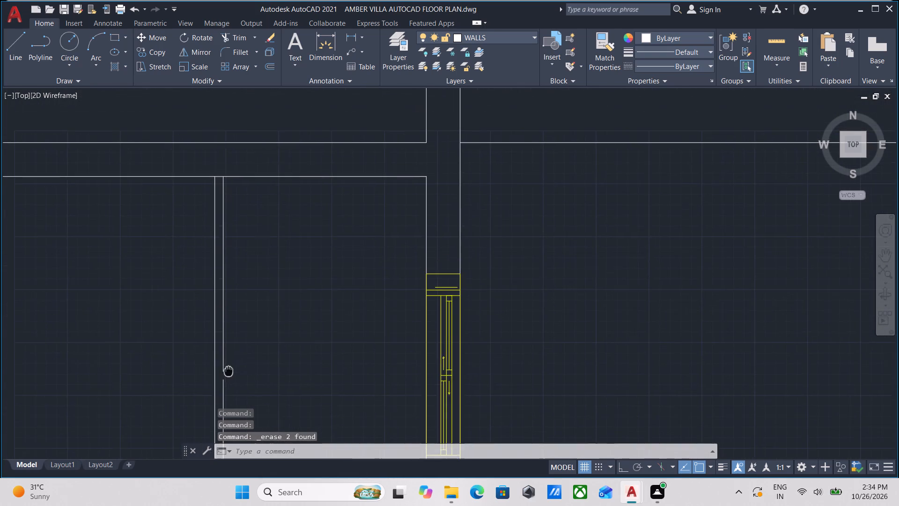
scroll(236, 353, down, 1)
middle_drag(236, 353, 246, 297)
scroll(255, 312, up, 2)
click(223, 343)
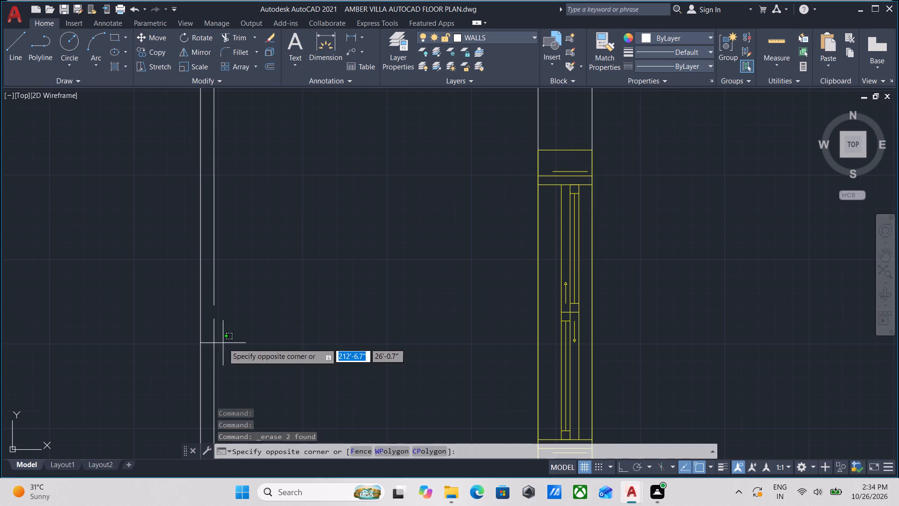
key(grave)
key(Escape)
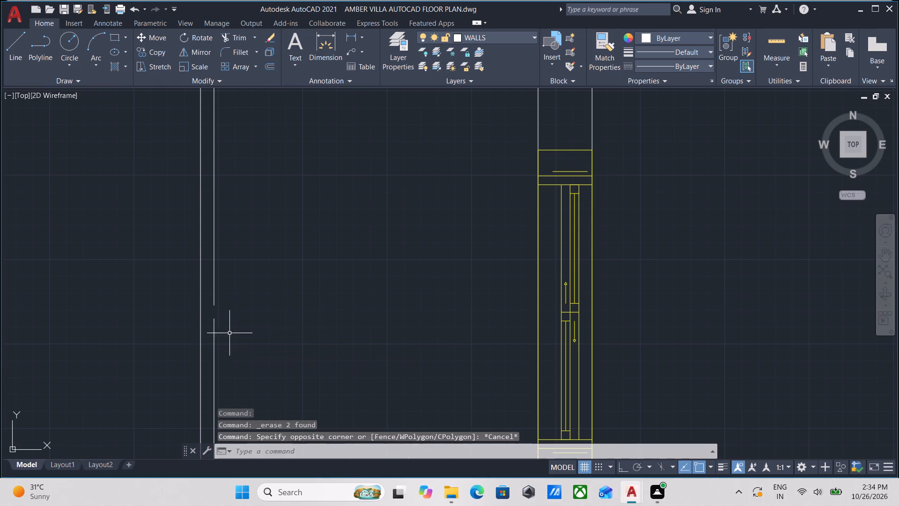
text(ex)
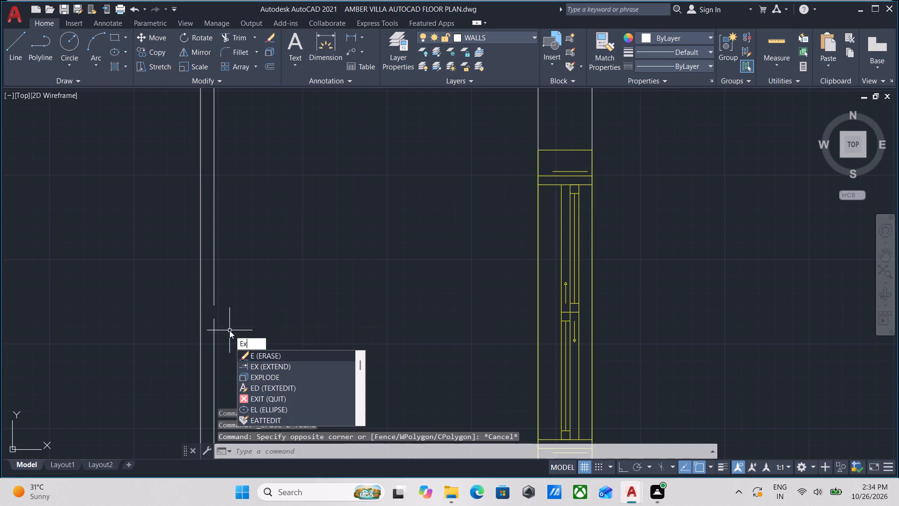
key(Return)
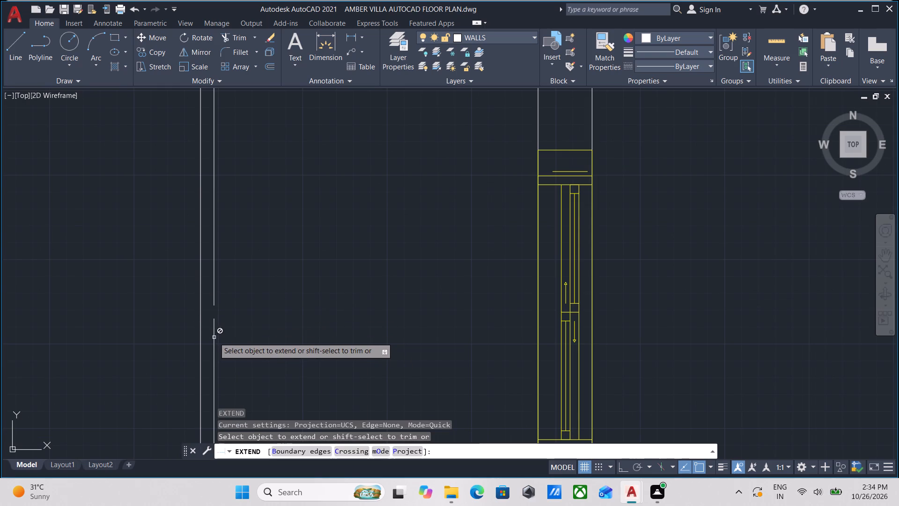
scroll(214, 337, down, 2)
click(214, 337)
key(Escape)
Trim the room's north wall line between the two north-south partition lines to open the junction.
scroll(223, 273, up, 3)
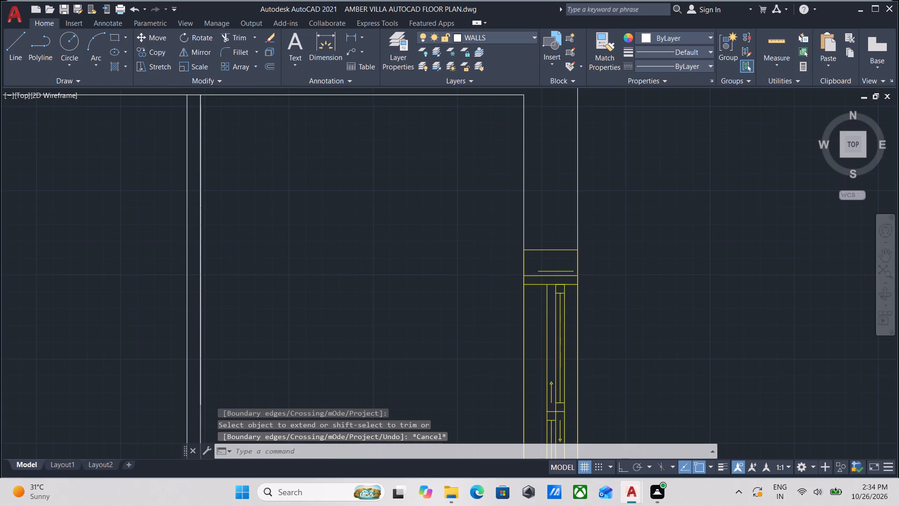
middle_drag(223, 276, 244, 431)
scroll(244, 413, down, 1)
middle_drag(239, 346, 239, 405)
text(tr)
key(Return)
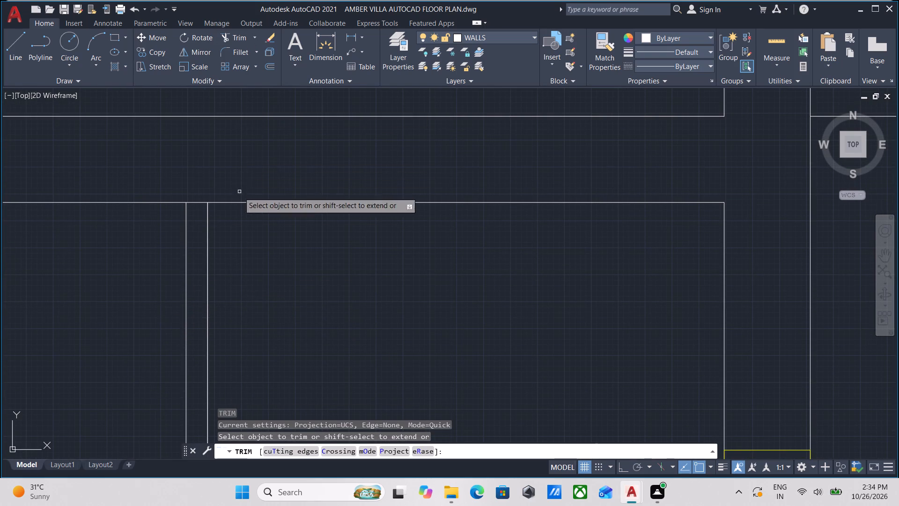
scroll(195, 196, up, 2)
click(199, 196)
click(191, 253)
key(Escape)
Offset the small eastern room's north wall line 2' south.
scroll(193, 200, down, 3)
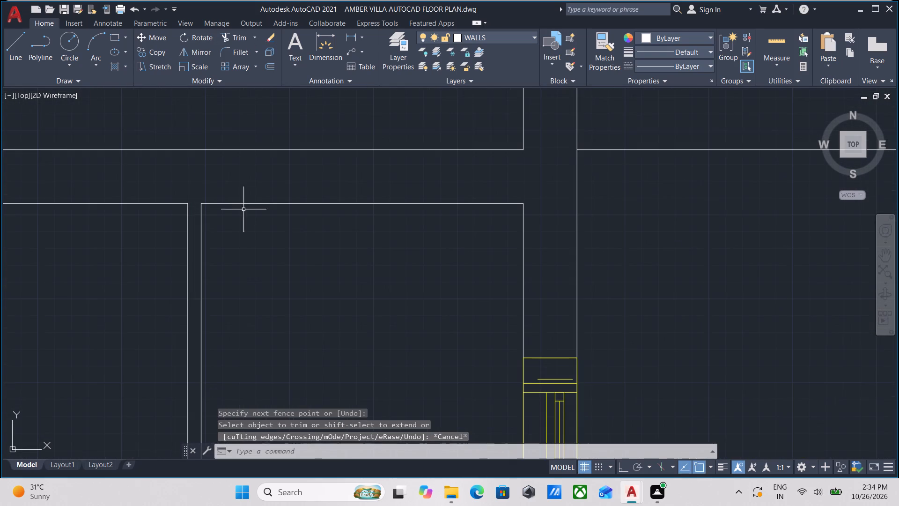
drag(326, 238, 323, 220)
click(297, 172)
key(o)
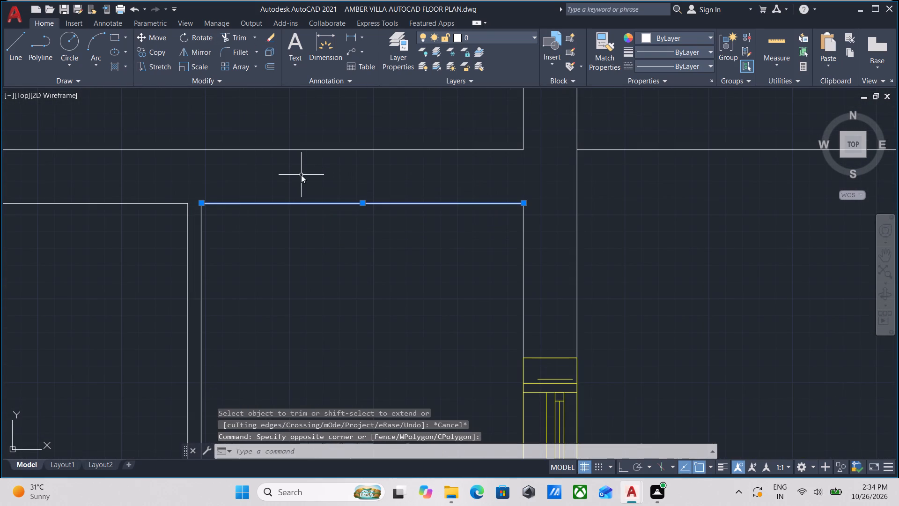
key(Return)
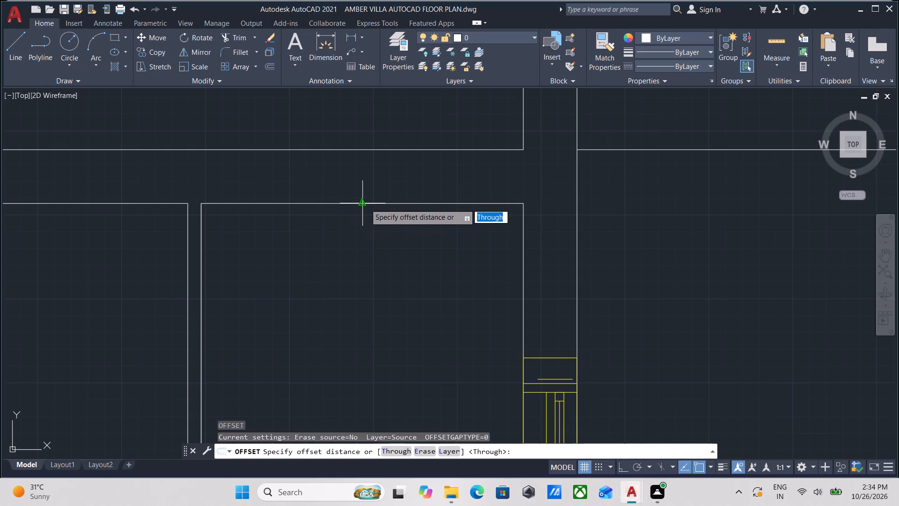
click(365, 204)
click(382, 305)
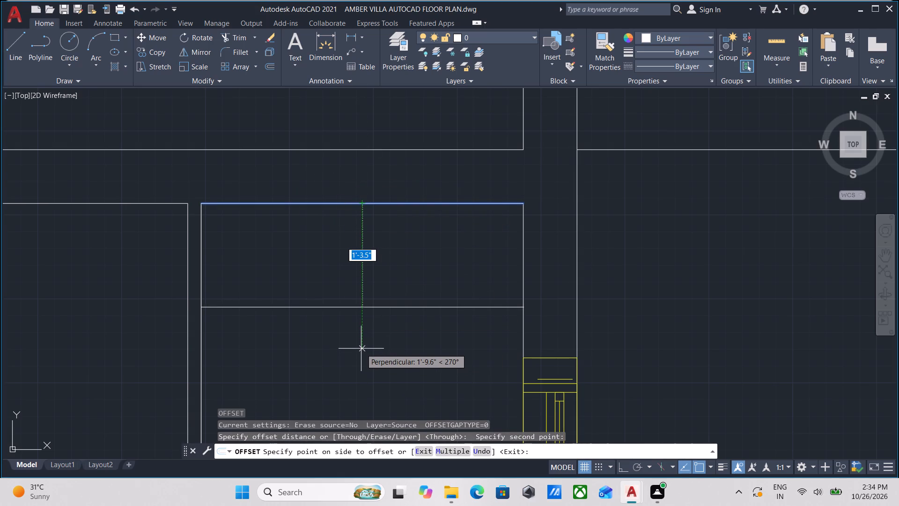
scroll(360, 347, down, 2)
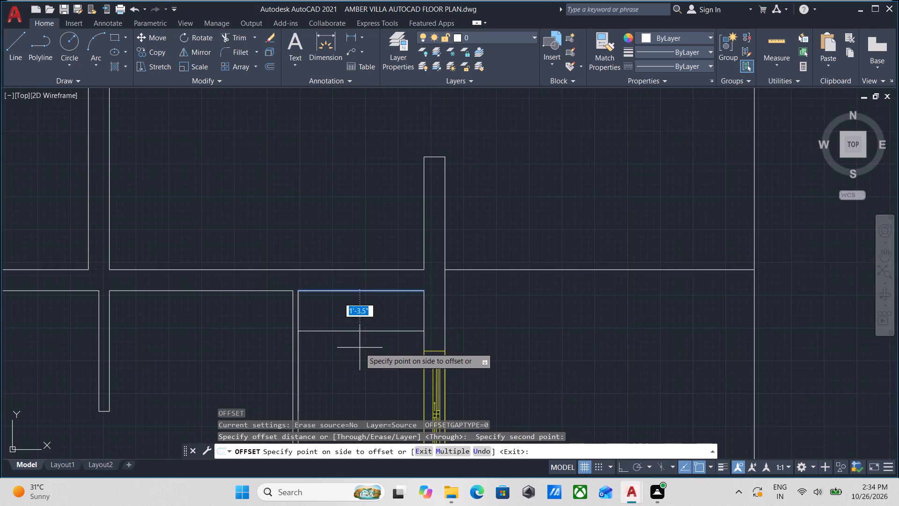
key(2)
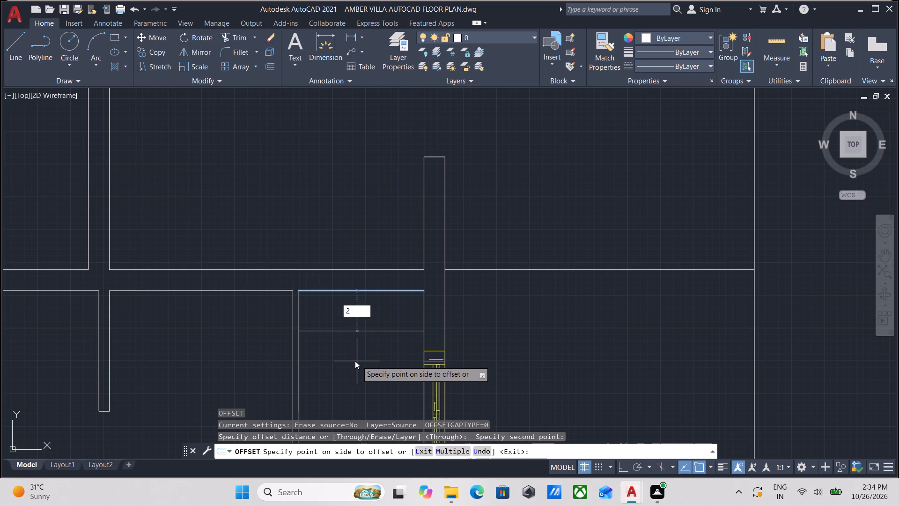
key(apostrophe)
key(Return)
scroll(357, 361, down, 1)
middle_drag(357, 361, 363, 257)
scroll(350, 279, up, 2)
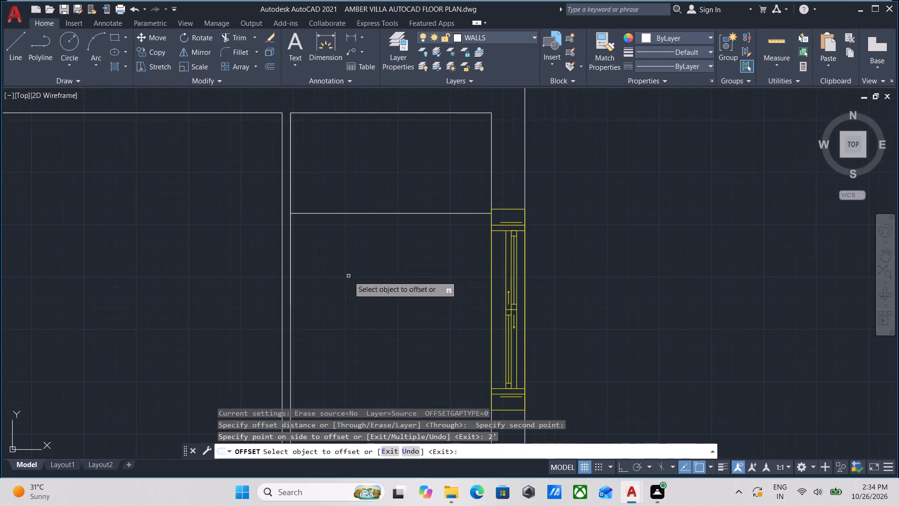
key(Escape)
Offset the new horizontal line across the small eastern room 1' further south.
click(400, 253)
click(345, 171)
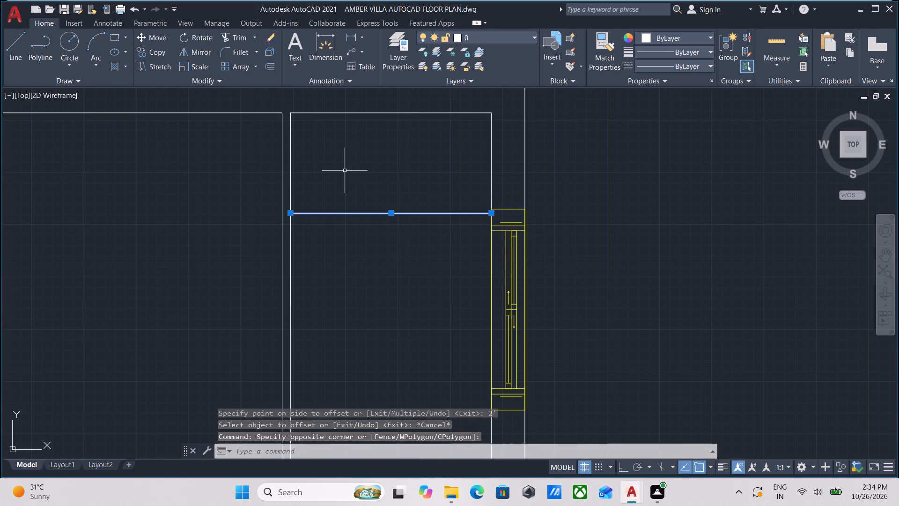
key(o)
key(Return)
click(393, 211)
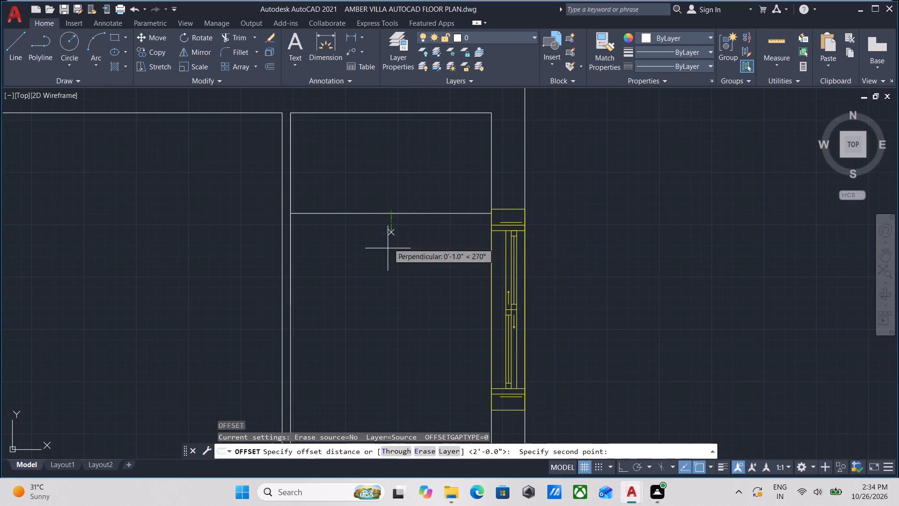
click(386, 282)
key(1)
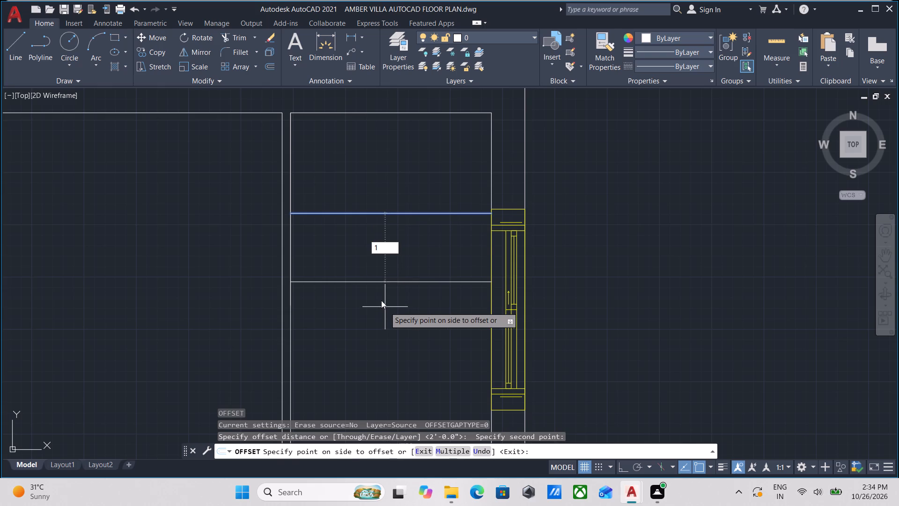
key(apostrophe)
key(Return)
key(Escape)
Erase the intermediate horizontal line 2' south of the room's north wall.
click(397, 247)
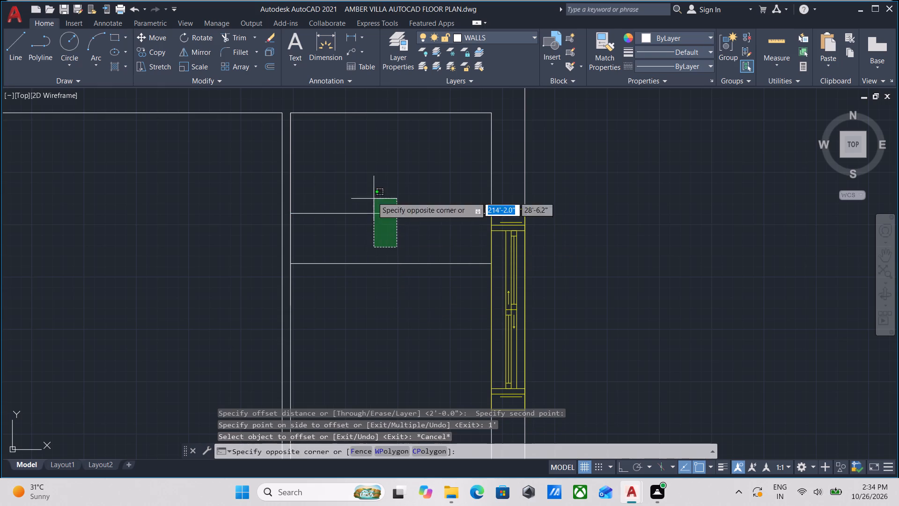
click(355, 173)
right_click(355, 173)
click(415, 242)
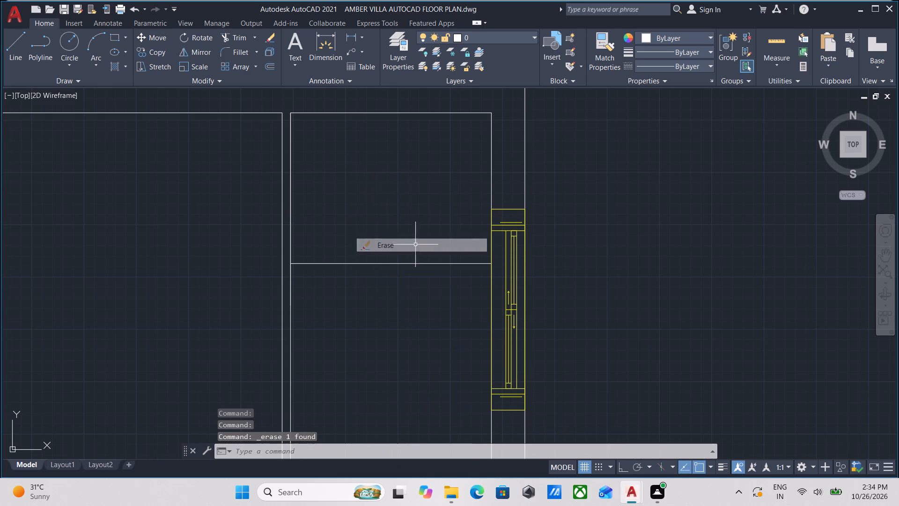
Offset the remaining horizontal line across the small eastern room 1" south.
drag(416, 286, 411, 279)
click(364, 236)
key(o)
key(Return)
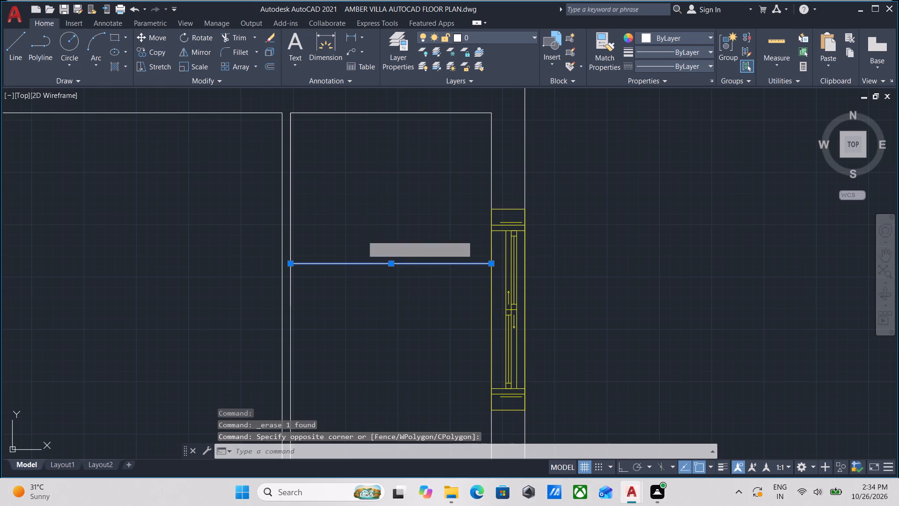
click(391, 264)
click(390, 297)
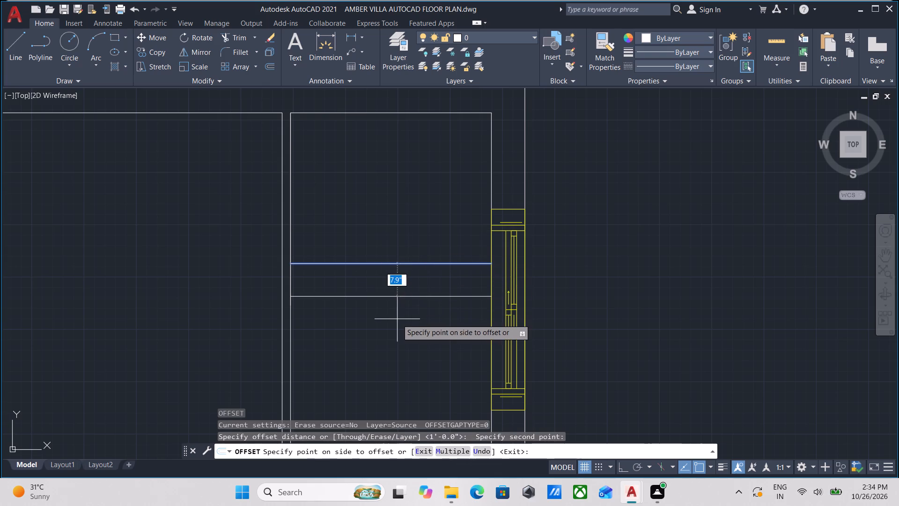
key(1)
key(shift+quotedbl)
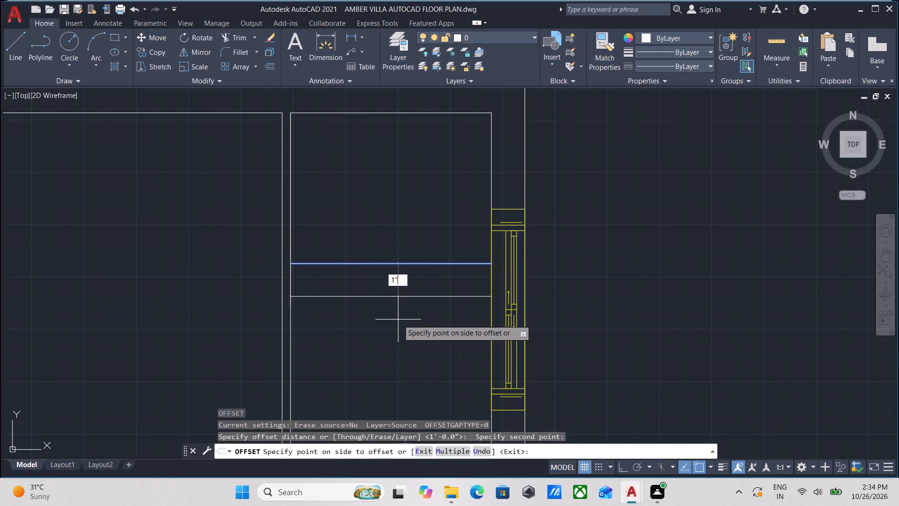
key(Return)
key(Escape)
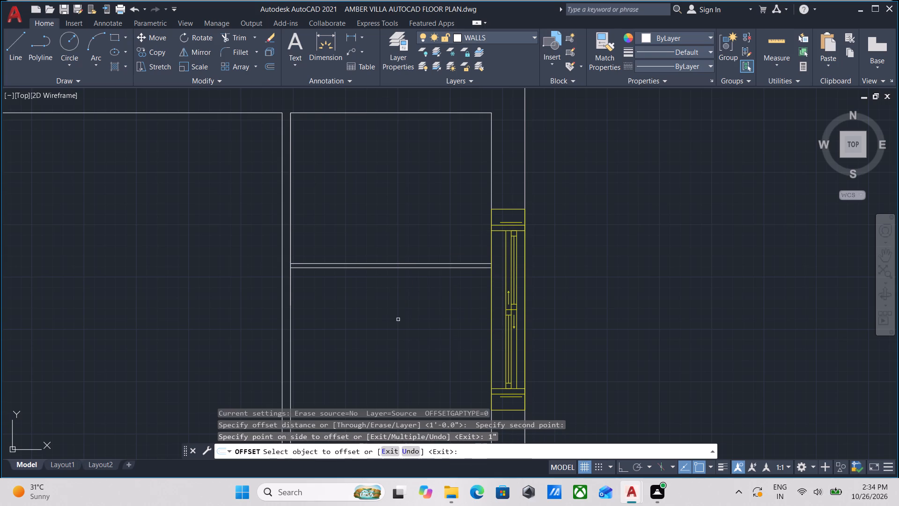
Offset the lower of the two closely spaced horizontal lines another 1" south.
scroll(394, 298, up, 1)
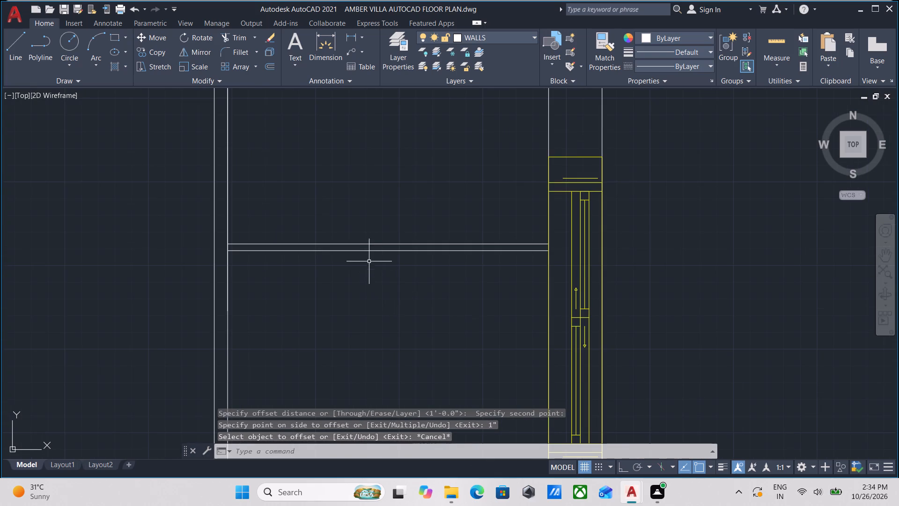
click(371, 268)
click(354, 246)
key(o)
key(Return)
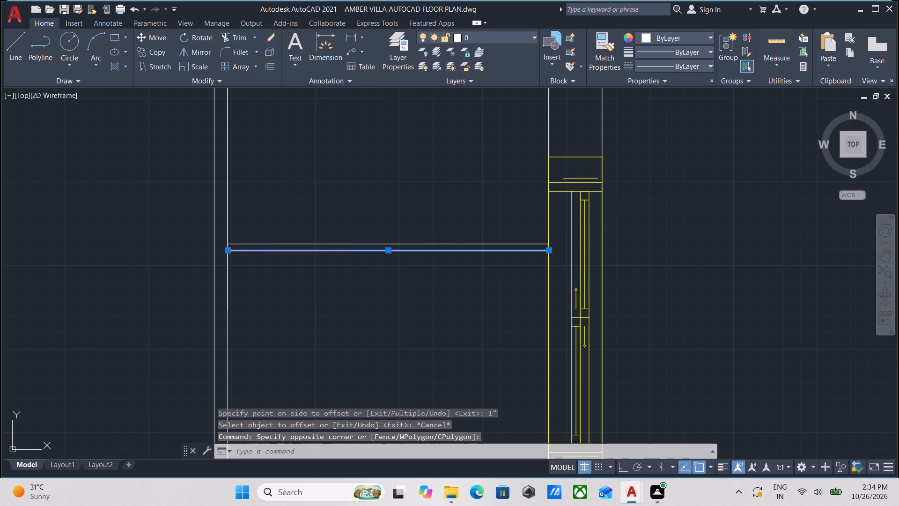
click(369, 252)
click(371, 284)
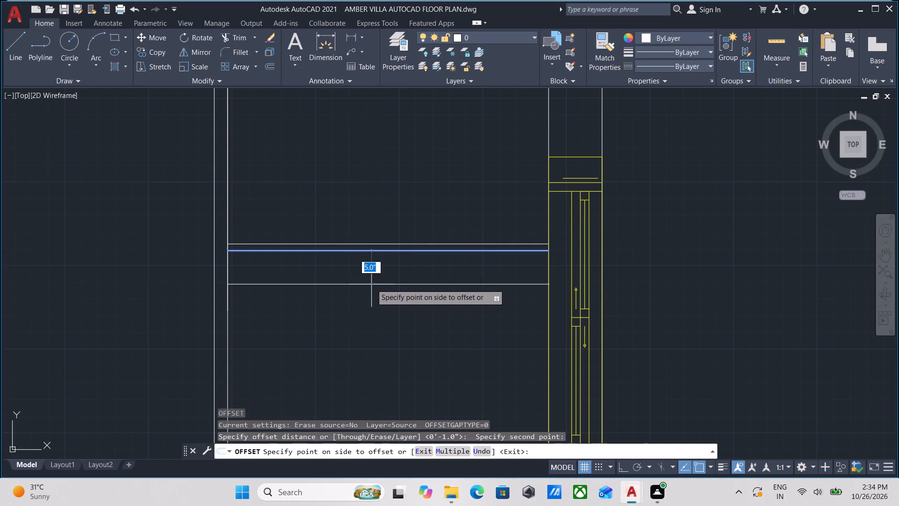
key(1)
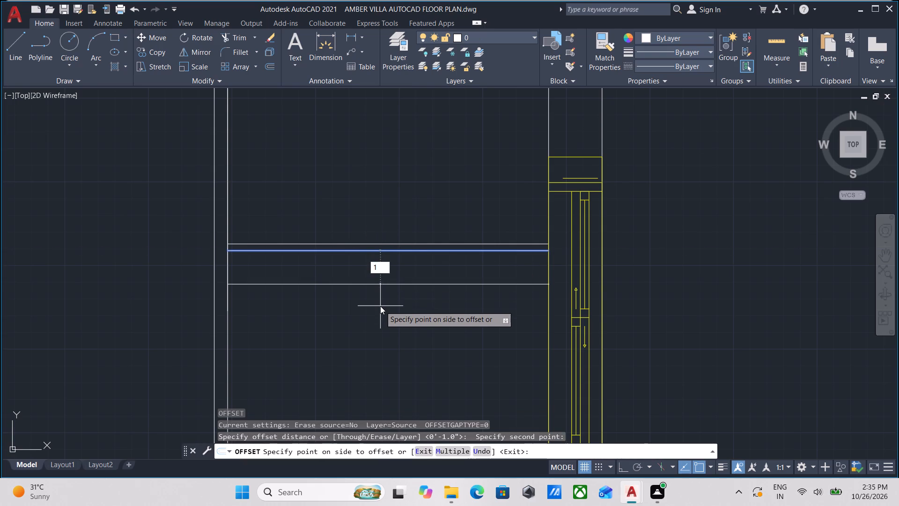
key(shift+quotedbl)
key(Return)
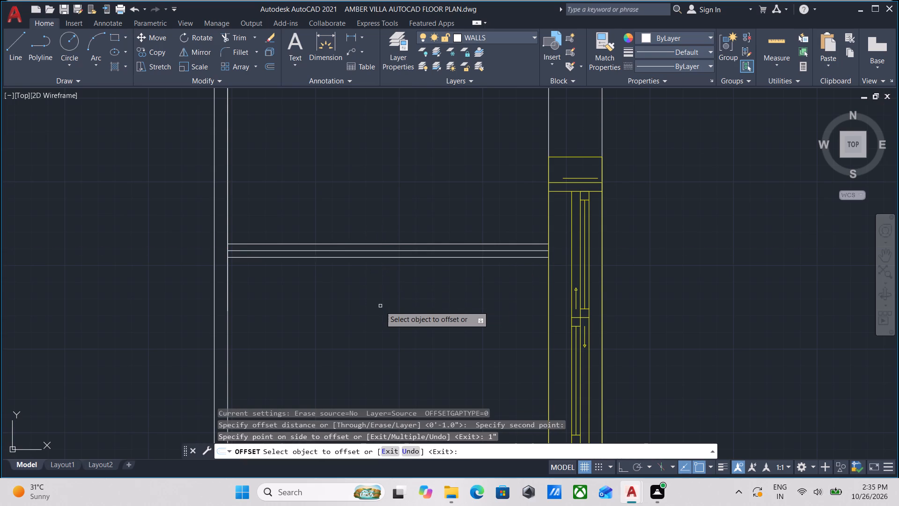
key(Escape)
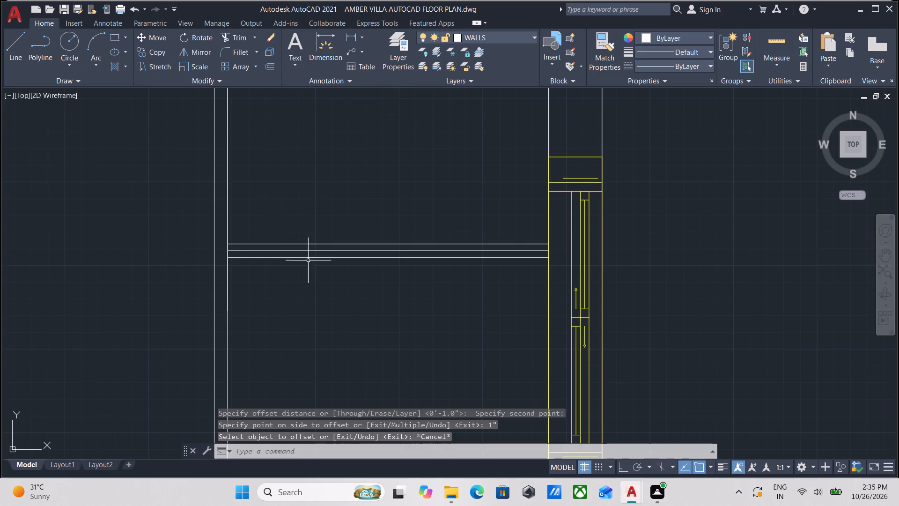
Erase the middle of the three closely spaced horizontal lines across the small eastern room.
scroll(287, 275, up, 2)
middle_drag(209, 224, 263, 256)
click(269, 262)
click(258, 240)
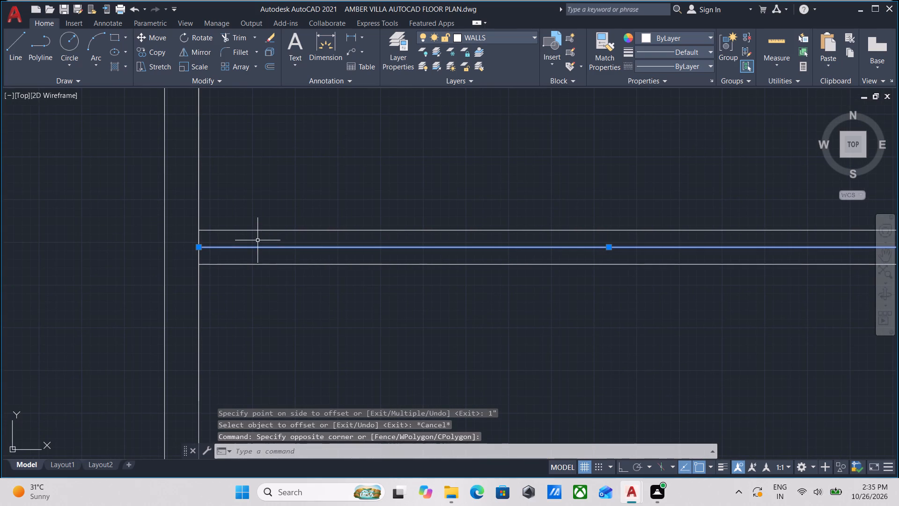
right_click(257, 240)
click(288, 260)
Trim the vertical partition line between the two cross partition lines at their west end.
scroll(197, 245, up, 1)
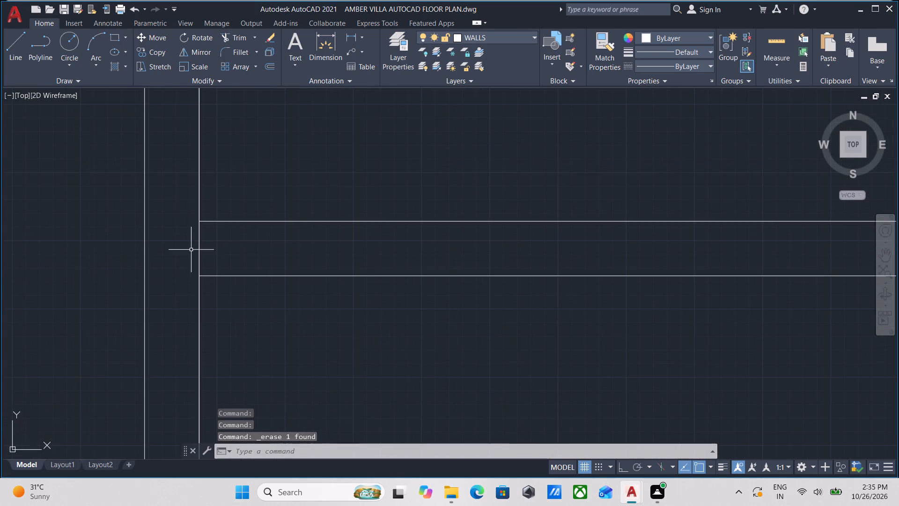
scroll(260, 262, down, 1)
middle_drag(260, 262, 257, 290)
text(tr)
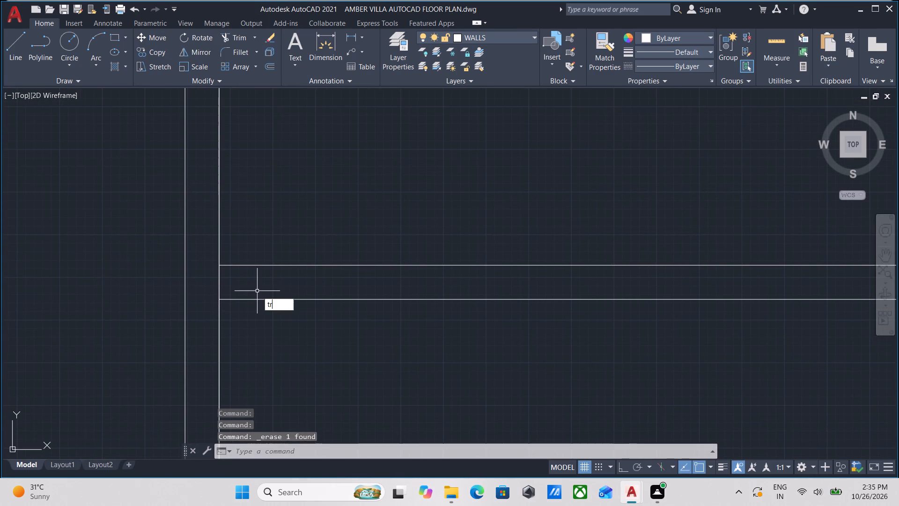
key(Return)
click(239, 286)
click(212, 279)
key(Escape)
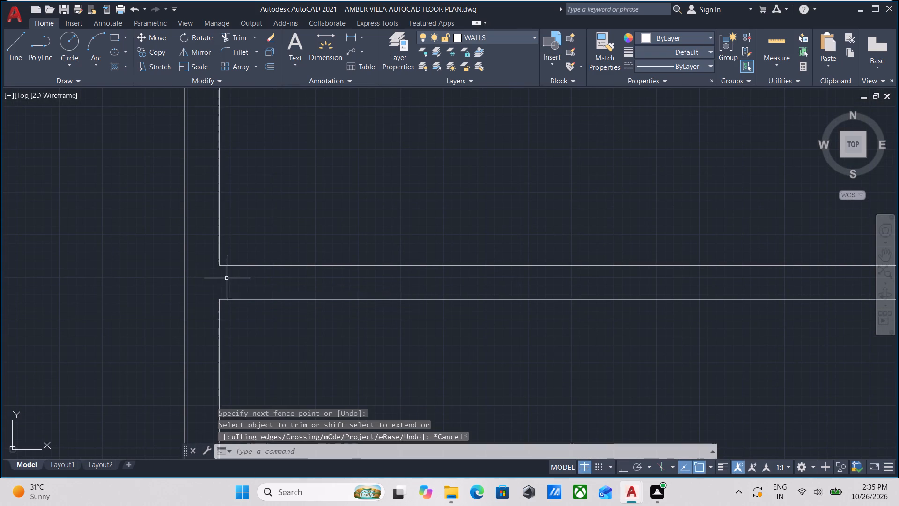
Move the small eastern room's window south along the wall so its northwest corner meets the cross partition's southern line.
scroll(282, 290, down, 4)
middle_drag(315, 309, 197, 318)
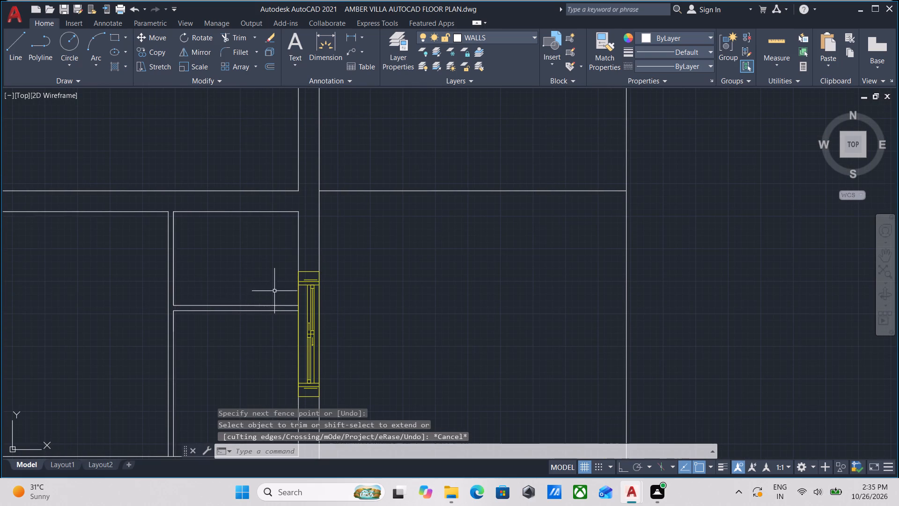
scroll(281, 334, up, 2)
middle_drag(202, 320, 352, 324)
scroll(350, 323, down, 3)
middle_drag(350, 323, 353, 266)
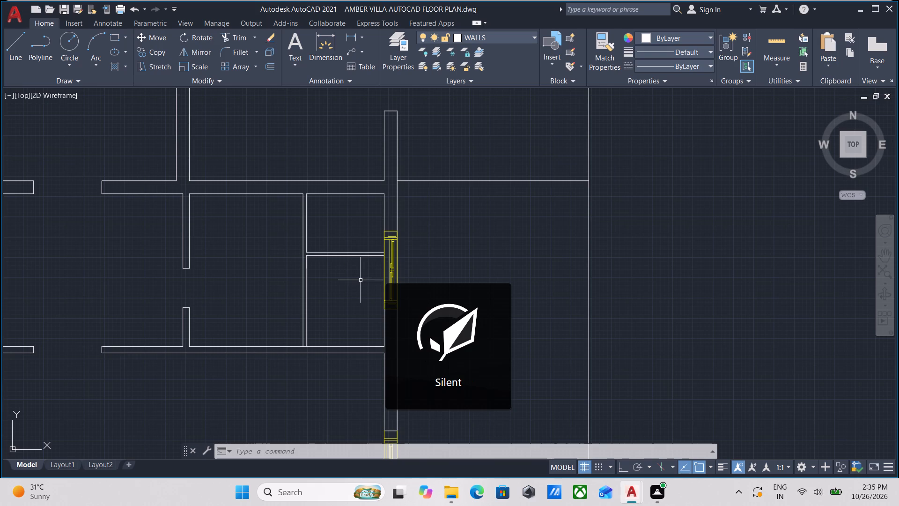
scroll(360, 290, up, 1)
scroll(347, 280, down, 1)
middle_drag(347, 280, 383, 293)
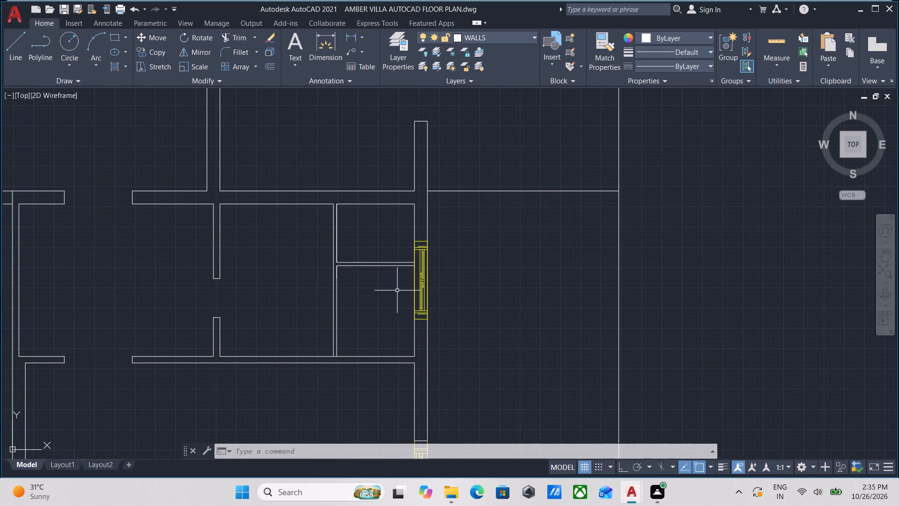
scroll(382, 345, up, 2)
scroll(506, 321, up, 2)
drag(497, 313, 489, 302)
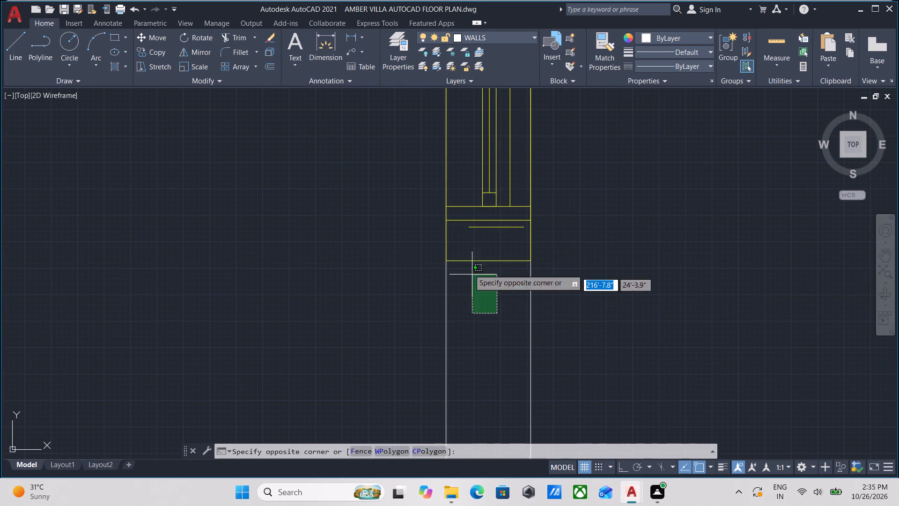
click(454, 231)
scroll(458, 231, down, 2)
middle_drag(468, 269, 489, 453)
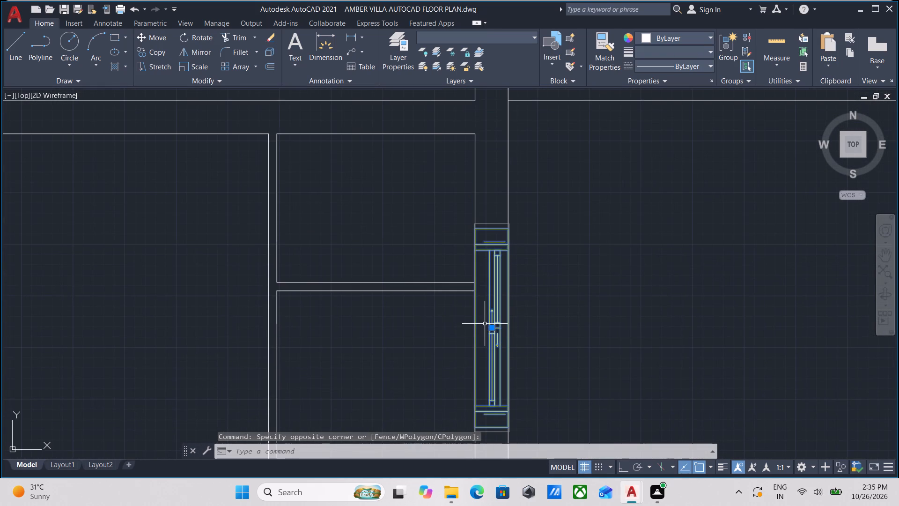
key(m)
key(Return)
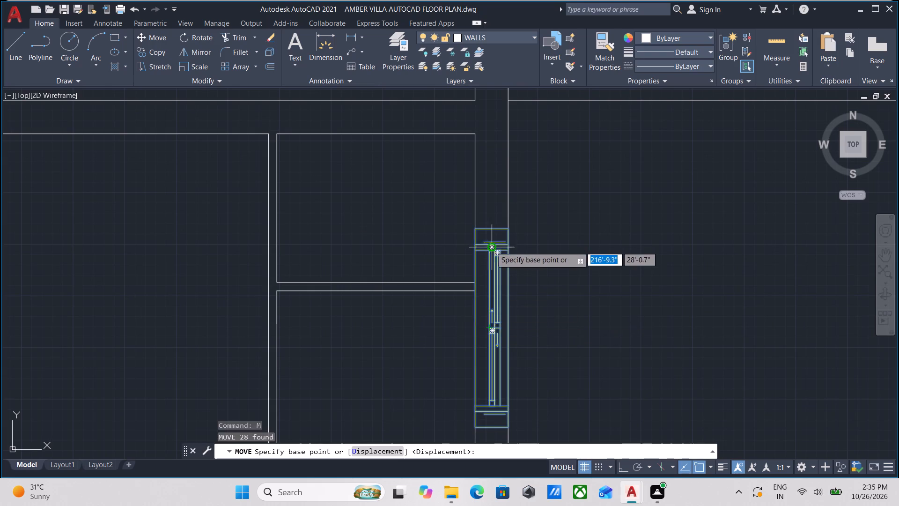
click(476, 227)
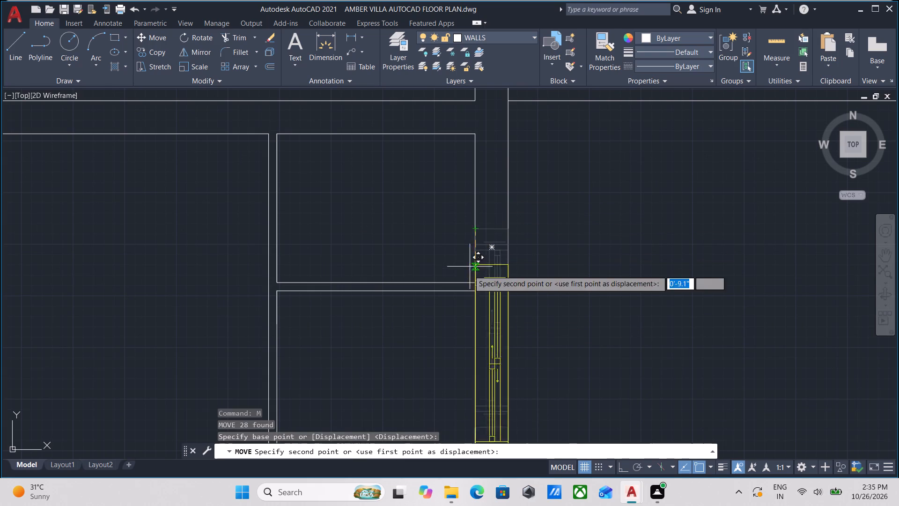
click(475, 292)
key(Escape)
Trim the east wall's inner line between the two cross partition lines, just north of the moved window.
scroll(487, 277, up, 2)
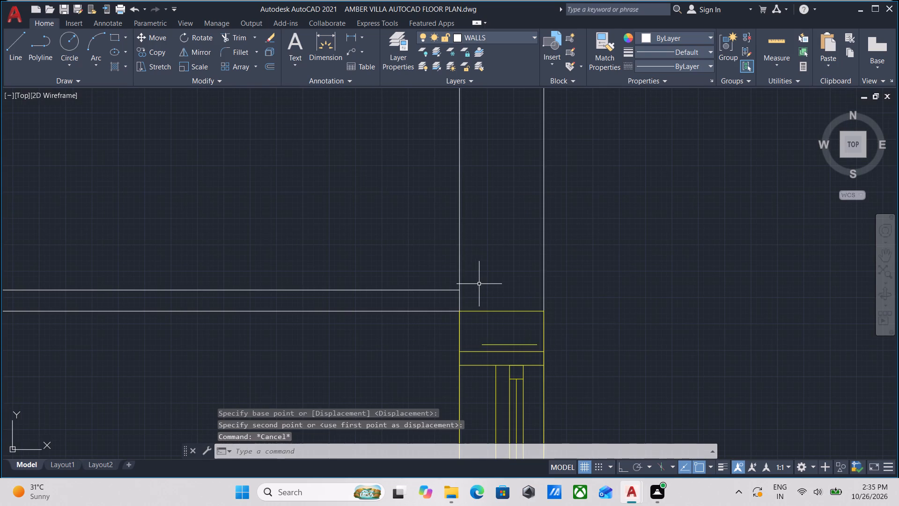
key(t)
key(r)
key(Return)
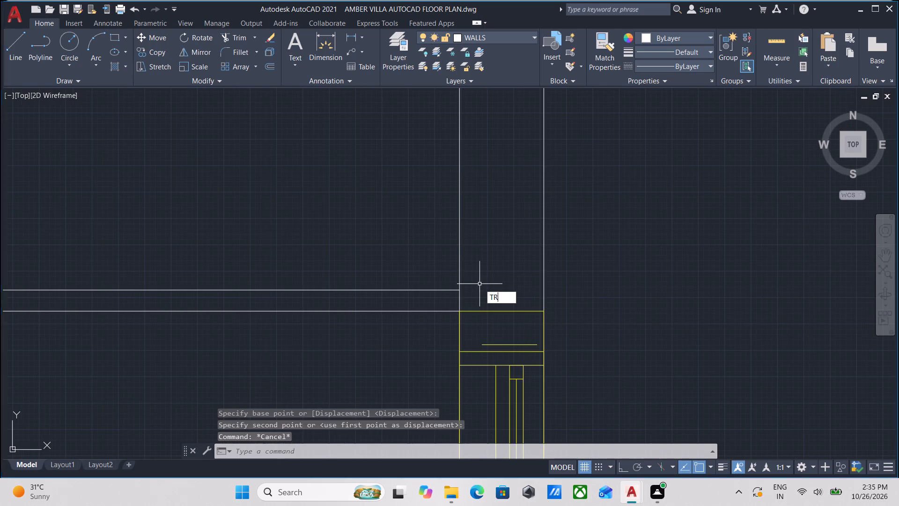
scroll(472, 298, up, 1)
click(469, 304)
click(437, 304)
key(Escape)
Assign the thin vertical and cross partition lines in the small eastern room to the GLASS PANEL FASADE layer.
scroll(447, 301, down, 3)
scroll(404, 320, down, 1)
middle_drag(404, 320, 414, 312)
key(Escape)
scroll(381, 306, down, 3)
middle_drag(381, 306, 392, 321)
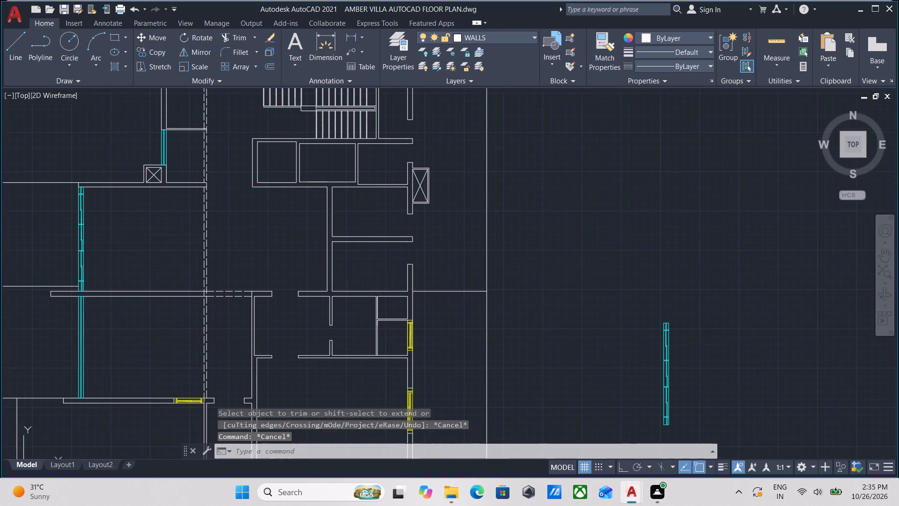
scroll(385, 290, up, 3)
scroll(383, 307, down, 1)
middle_drag(383, 307, 407, 269)
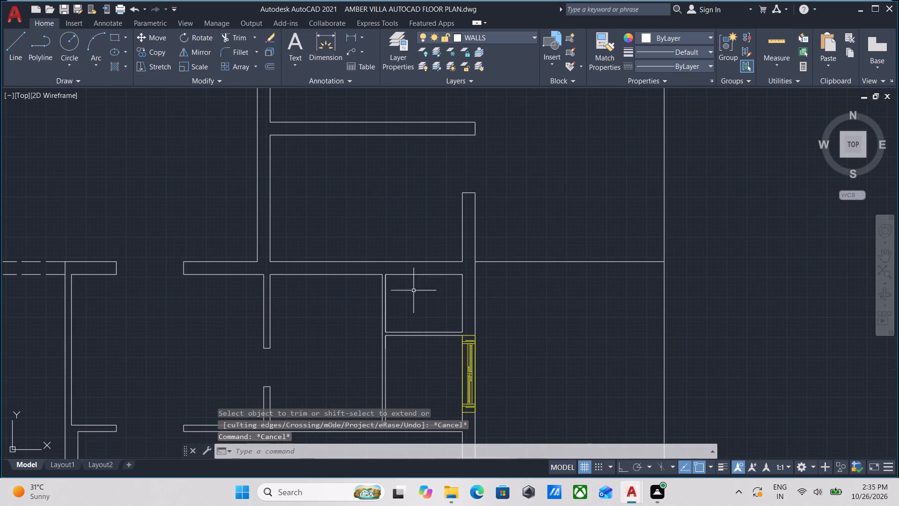
drag(413, 372, 410, 367)
click(369, 307)
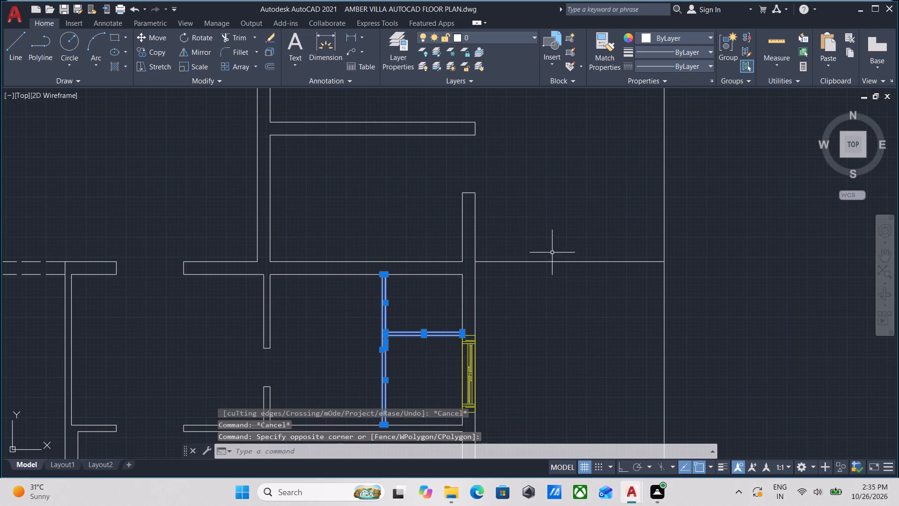
click(494, 32)
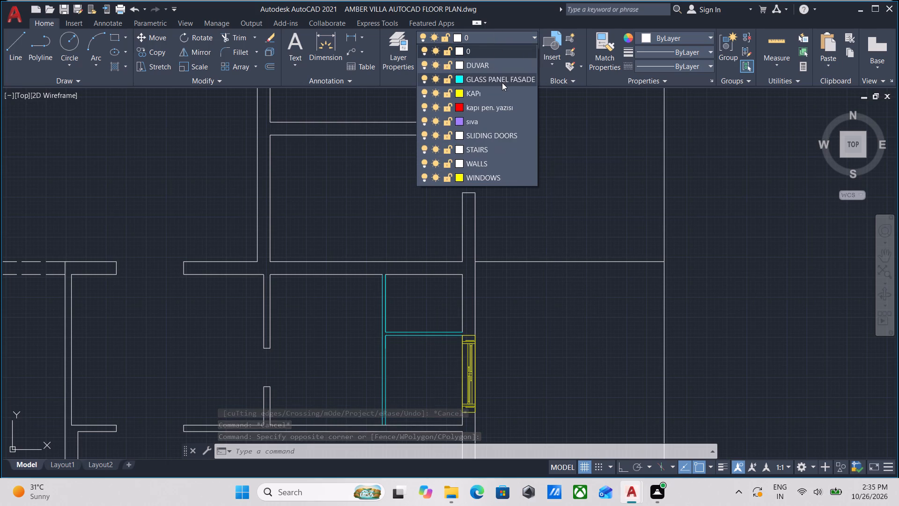
click(502, 82)
key(Escape)
Examine the glass partitions in the small eastern room and how they relate to the surrounding rooms.
scroll(386, 376, up, 1)
scroll(416, 287, up, 2)
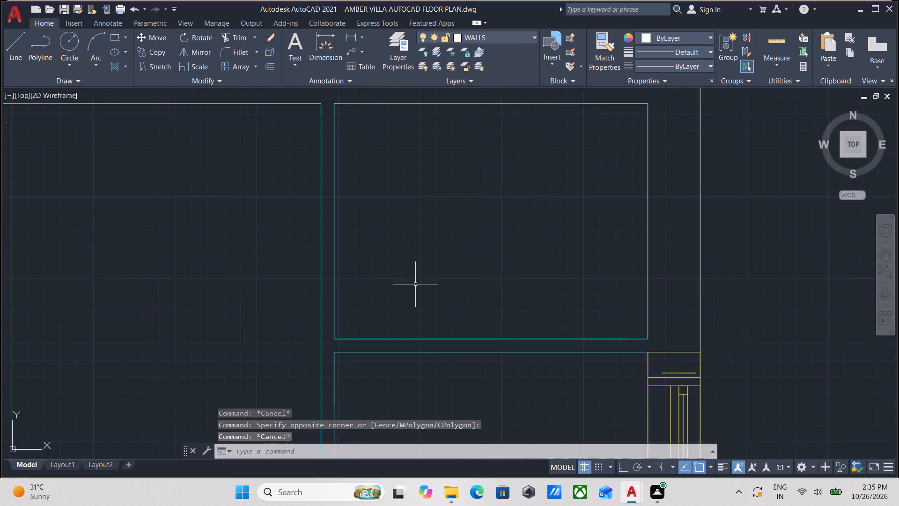
scroll(413, 277, down, 2)
middle_drag(413, 277, 427, 231)
scroll(427, 223, down, 1)
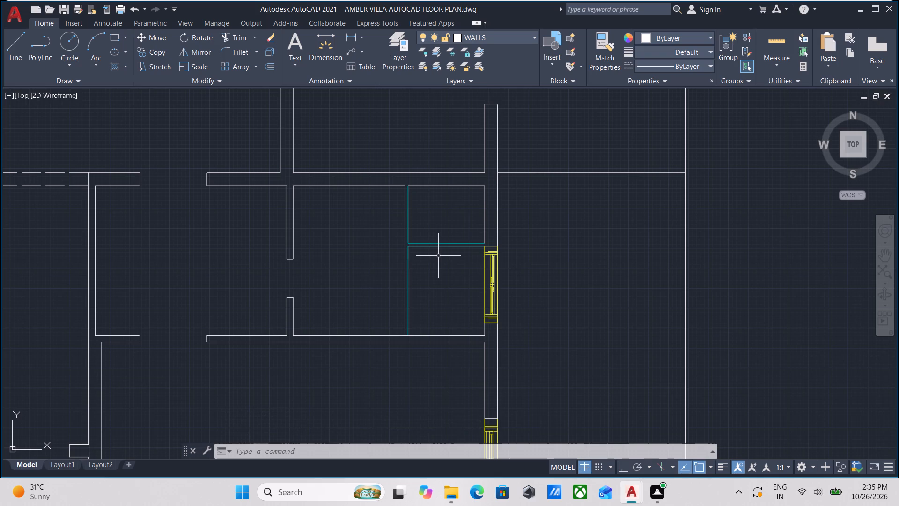
scroll(438, 256, up, 1)
scroll(438, 254, down, 1)
middle_drag(438, 254, 438, 265)
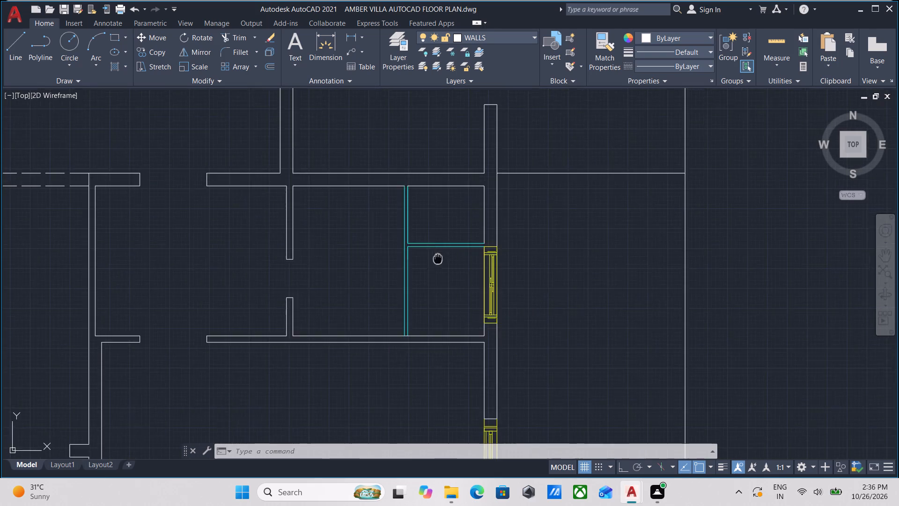
middle_drag(438, 265, 441, 304)
scroll(435, 312, down, 2)
middle_drag(435, 311, 480, 309)
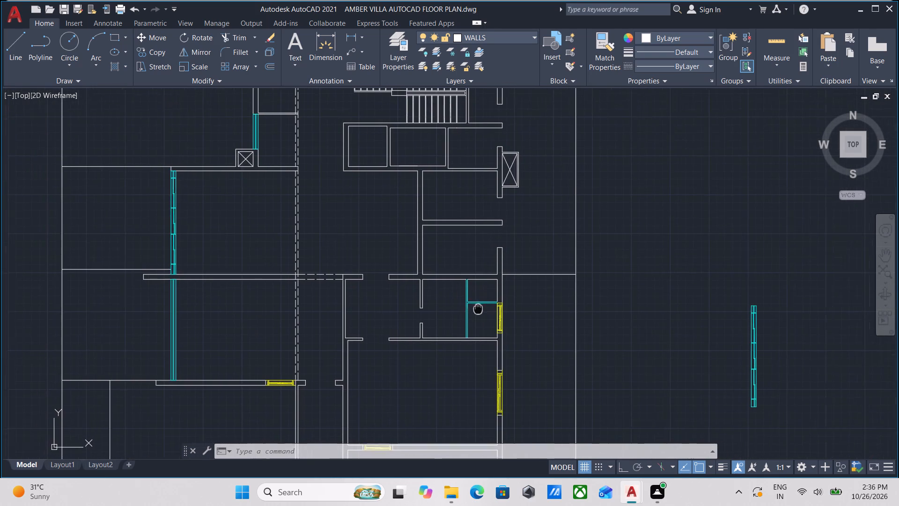
middle_drag(480, 309, 482, 309)
scroll(449, 305, up, 2)
scroll(449, 305, down, 1)
middle_drag(449, 305, 474, 325)
scroll(476, 328, down, 1)
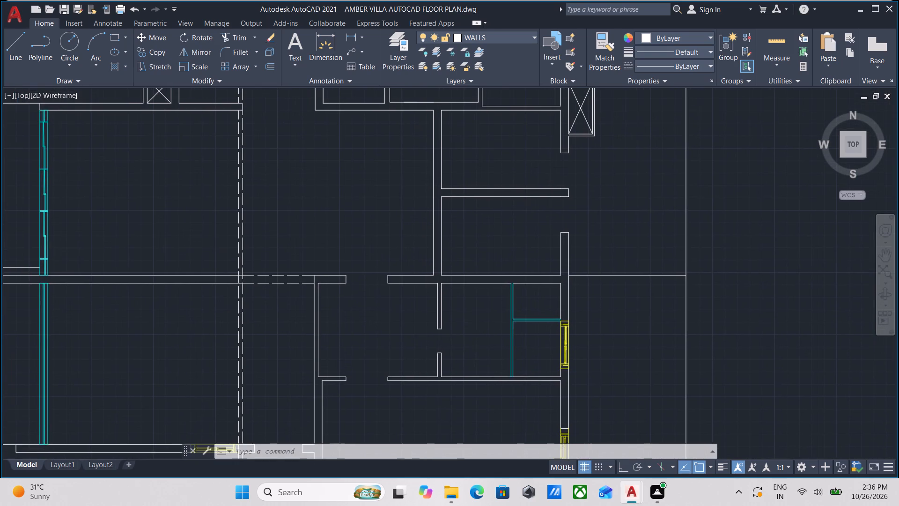
middle_drag(476, 328, 489, 366)
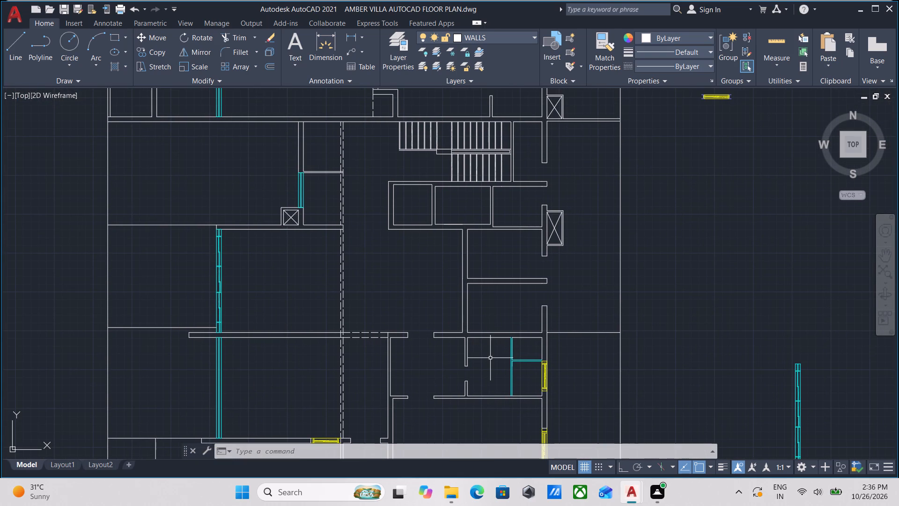
scroll(491, 367, up, 2)
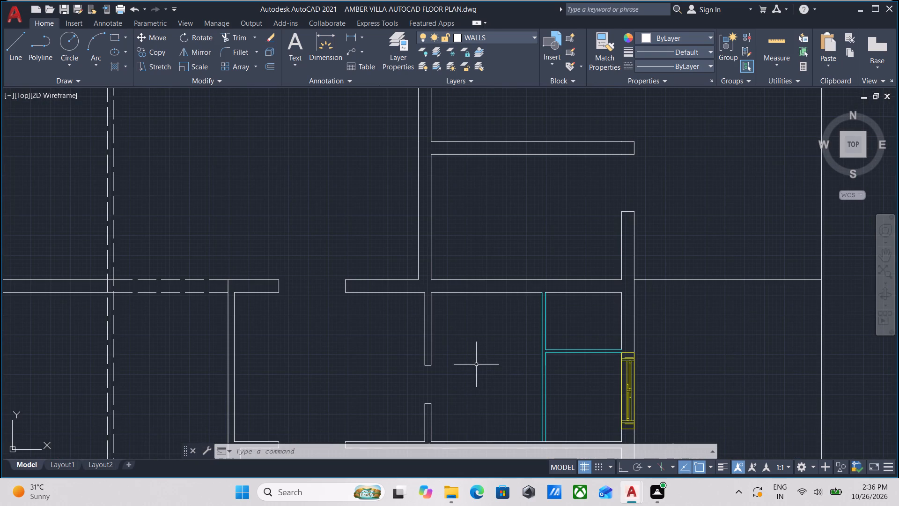
scroll(476, 365, down, 1)
middle_drag(476, 365, 514, 352)
scroll(437, 350, down, 1)
middle_drag(437, 350, 453, 367)
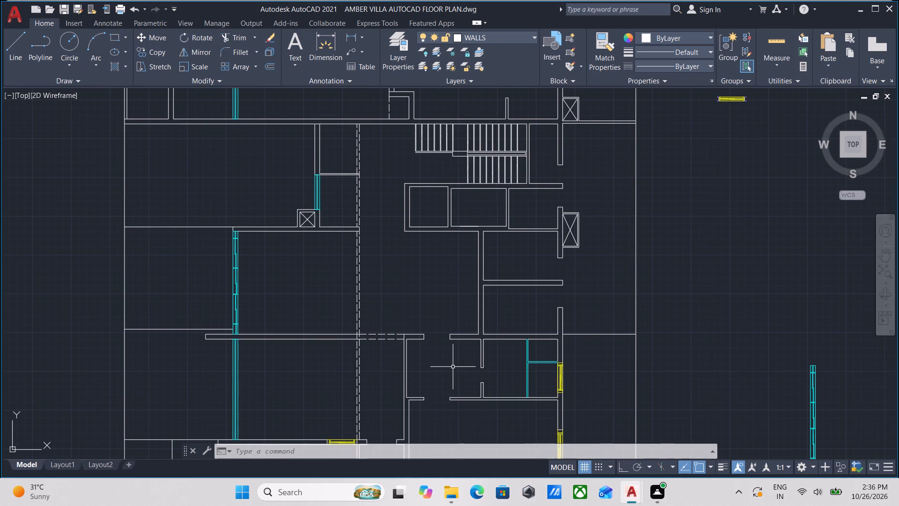
Review the whole floor plan from the northern rooms down to the southern bedroom and its windows.
scroll(448, 356, down, 2)
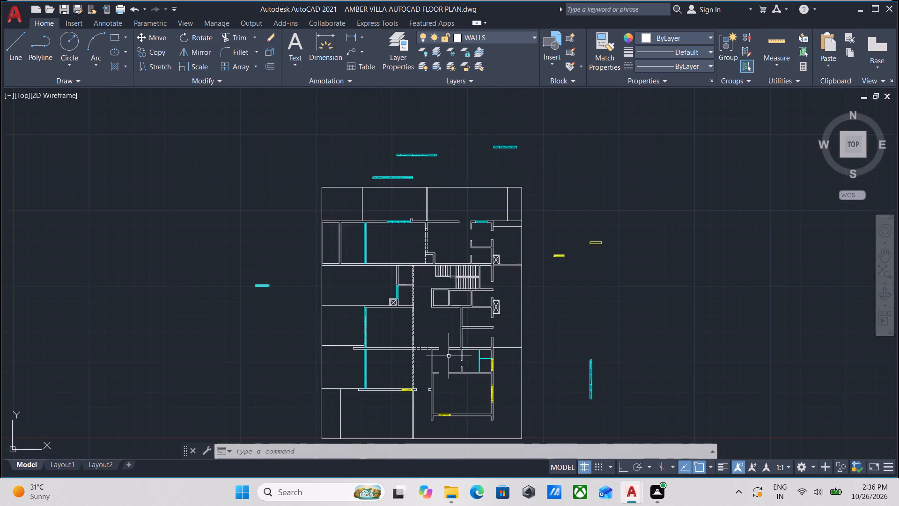
scroll(451, 365, up, 2)
scroll(454, 367, down, 1)
middle_drag(454, 367, 369, 373)
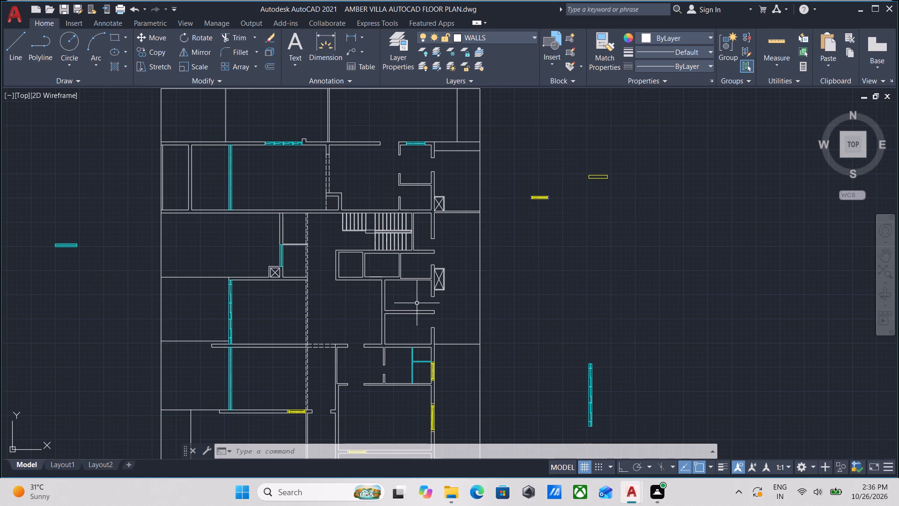
middle_drag(419, 277, 417, 422)
middle_drag(405, 296, 408, 365)
scroll(417, 381, up, 1)
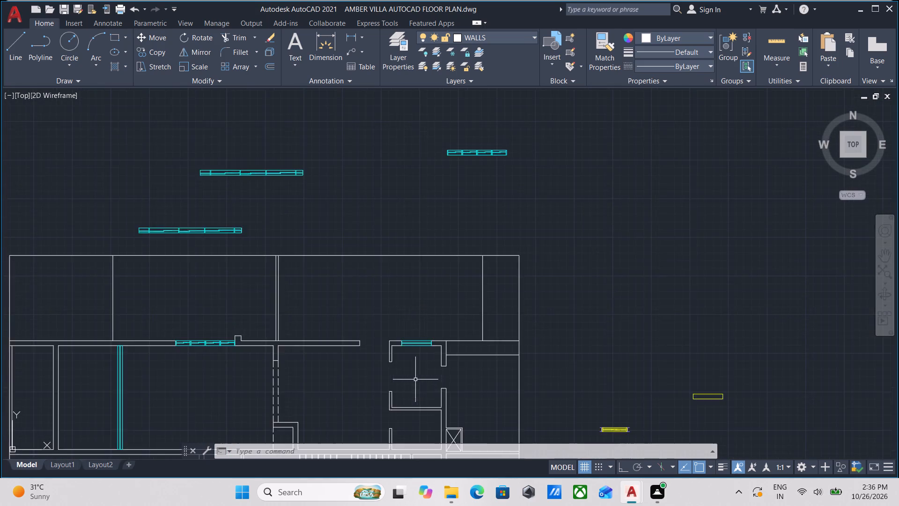
scroll(415, 379, up, 1)
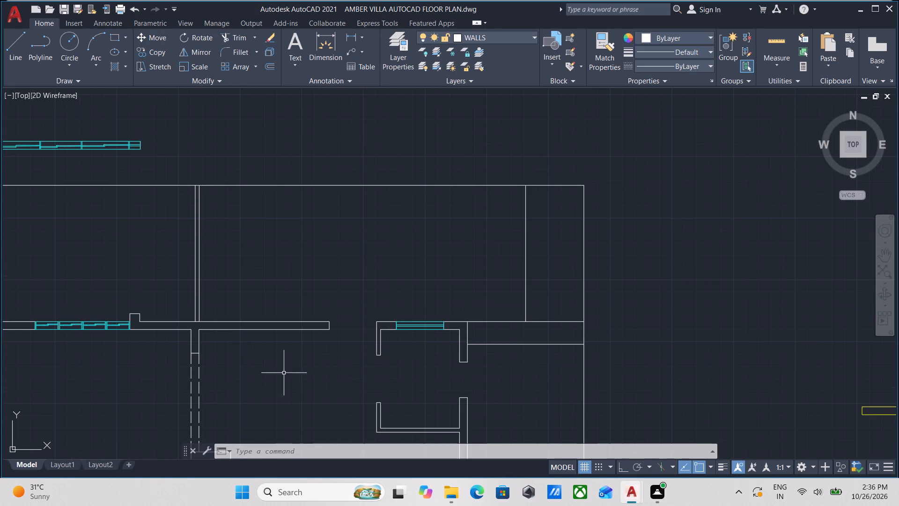
scroll(283, 373, down, 1)
middle_drag(283, 373, 356, 279)
scroll(340, 379, down, 2)
middle_drag(337, 373, 362, 303)
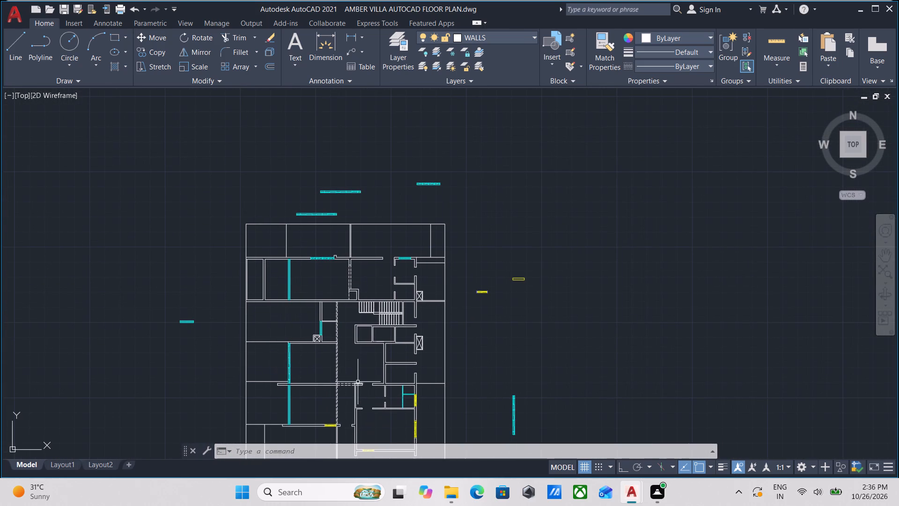
scroll(329, 407, up, 2)
middle_drag(281, 402, 320, 315)
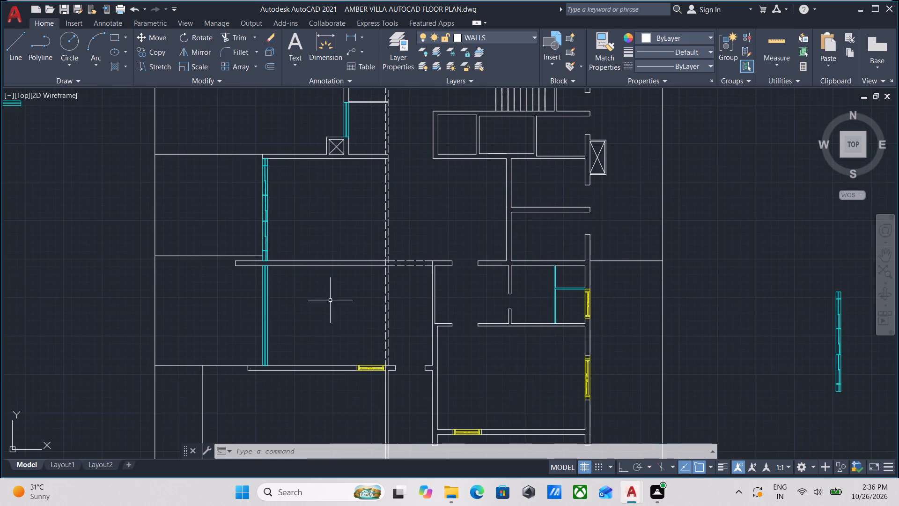
scroll(440, 359, down, 1)
middle_drag(436, 349, 450, 300)
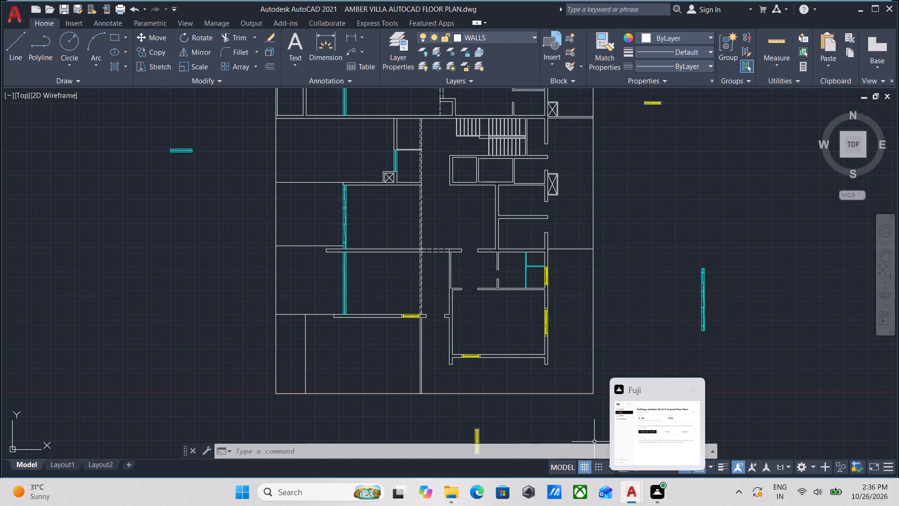
scroll(455, 283, down, 1)
scroll(477, 308, up, 1)
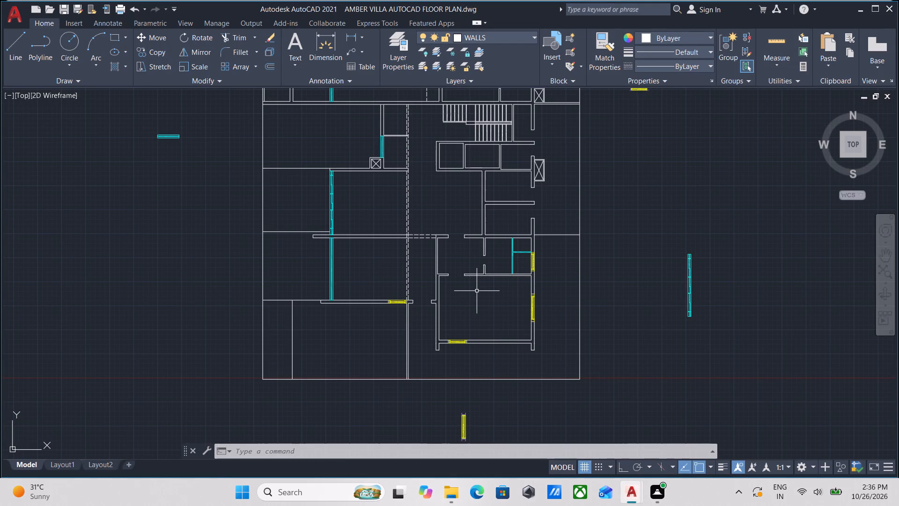
scroll(476, 298, up, 2)
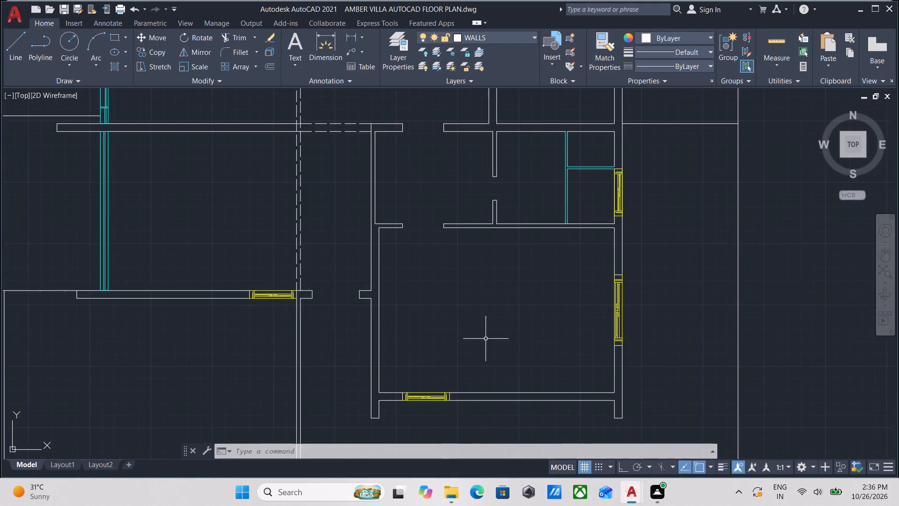
scroll(485, 339, down, 1)
middle_drag(479, 319, 484, 287)
scroll(399, 311, up, 2)
scroll(397, 306, down, 2)
middle_drag(397, 308, 349, 320)
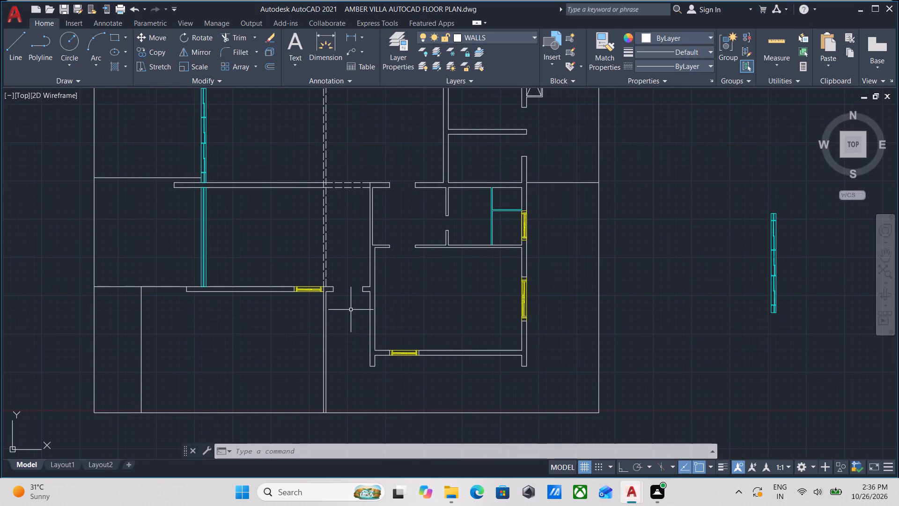
Review the southern bedroom and its windows, the glass-partitioned room and the rooms northward to the staircase.
scroll(354, 324, down, 1)
middle_drag(376, 294, 424, 253)
scroll(400, 293, up, 2)
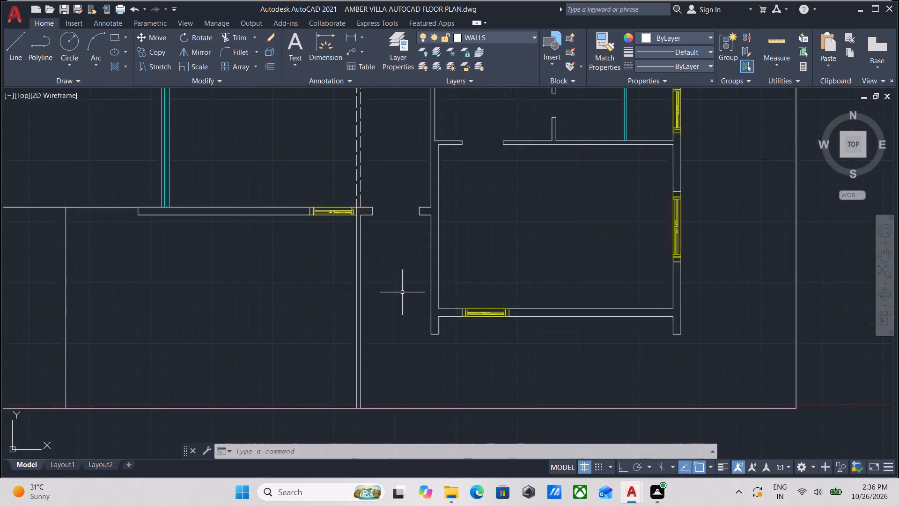
scroll(402, 292, down, 1)
middle_drag(402, 295, 403, 338)
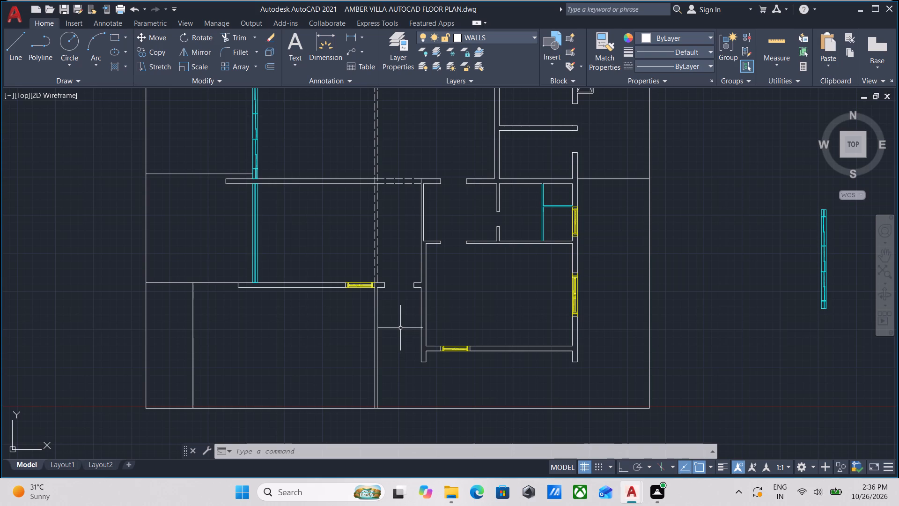
scroll(562, 299, down, 1)
middle_drag(552, 303, 475, 347)
scroll(451, 337, up, 1)
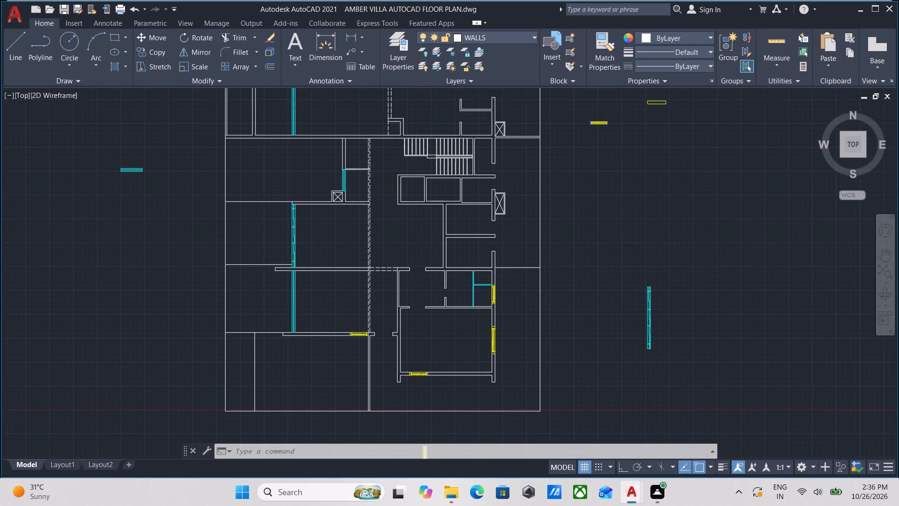
middle_drag(476, 315, 483, 392)
middle_drag(480, 329, 495, 394)
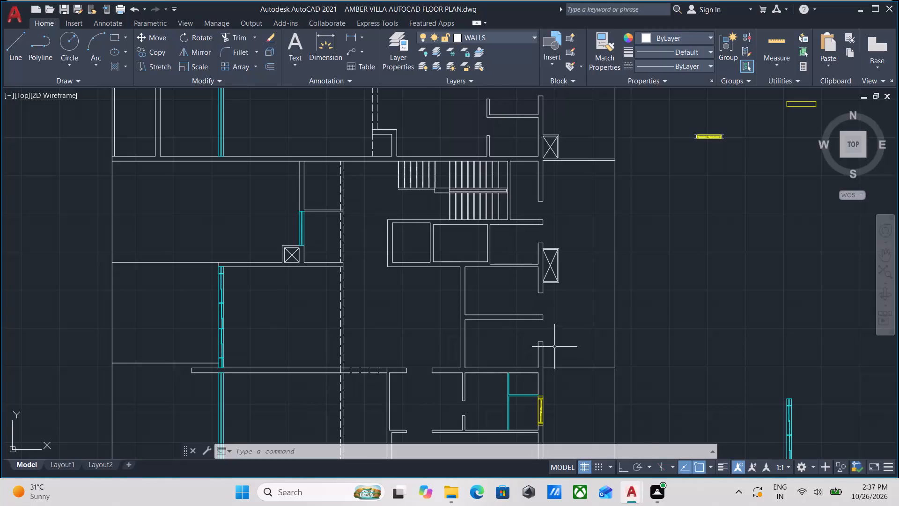
scroll(554, 345, up, 1)
middle_drag(560, 335, 526, 309)
scroll(551, 330, down, 1)
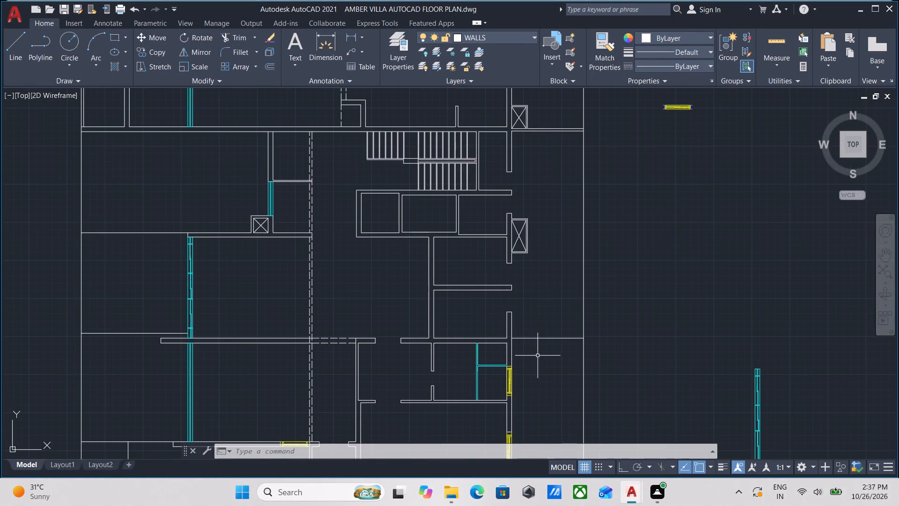
middle_drag(537, 356, 462, 340)
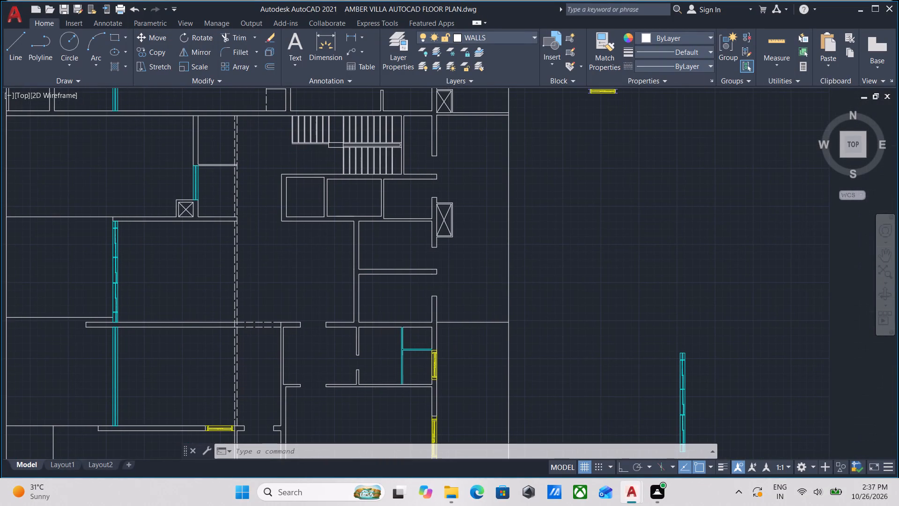
scroll(439, 283, up, 1)
Examine the east wall openings beside the two rooms between the lift core and the glass-partitioned room.
middle_drag(437, 284, 450, 320)
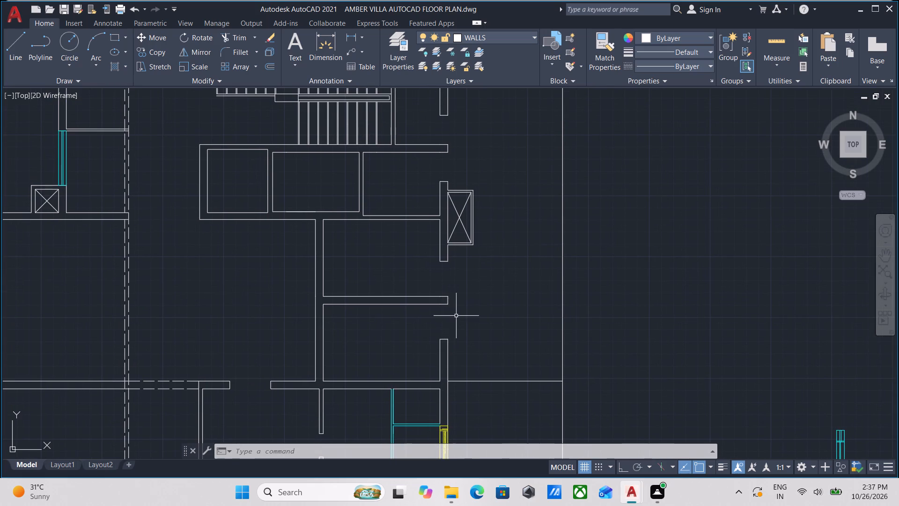
scroll(457, 313, up, 2)
scroll(457, 313, down, 2)
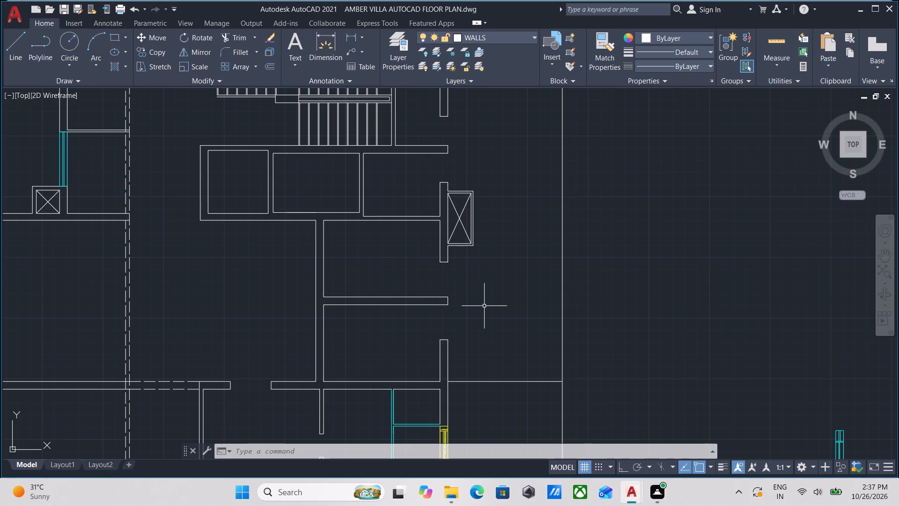
scroll(452, 315, up, 1)
scroll(452, 315, down, 2)
middle_drag(452, 315, 464, 264)
scroll(465, 268, down, 1)
scroll(465, 268, up, 3)
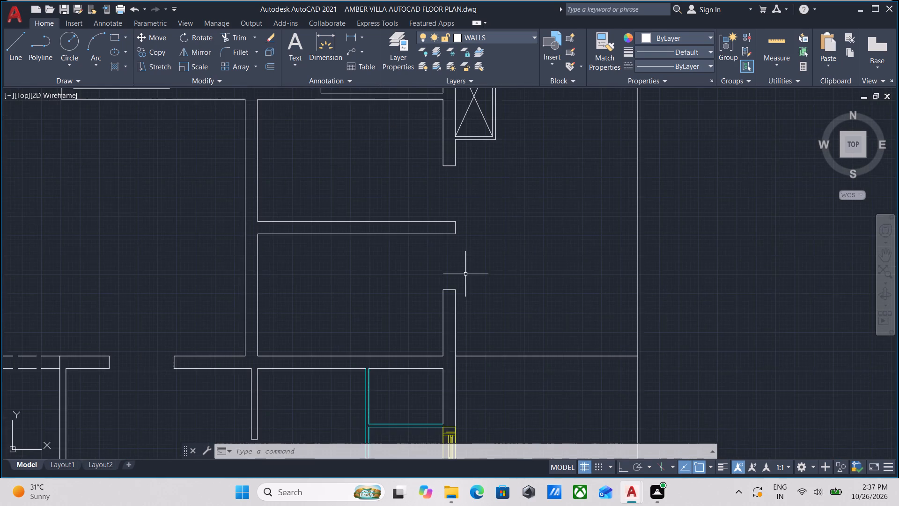
scroll(465, 274, down, 1)
Look over the whole floor plan and the spare window blocks kept east of it.
middle_drag(465, 274, 277, 316)
scroll(274, 320, down, 1)
scroll(439, 285, down, 1)
middle_drag(439, 285, 441, 293)
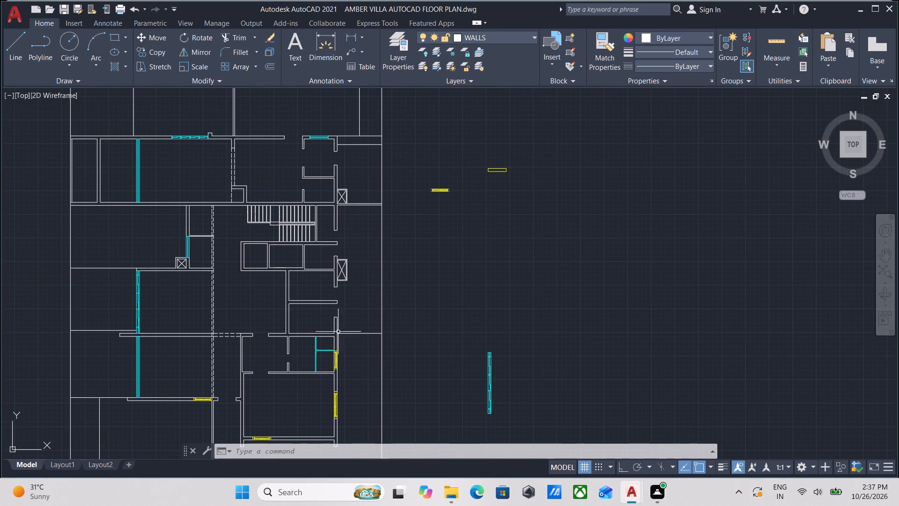
scroll(331, 326, up, 2)
scroll(272, 360, down, 3)
middle_drag(272, 360, 423, 352)
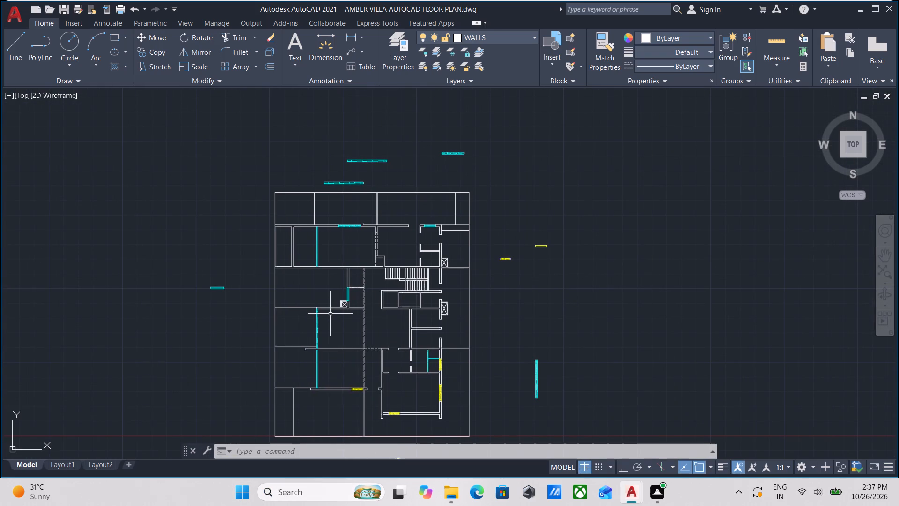
middle_drag(377, 294, 379, 369)
scroll(507, 326, up, 2)
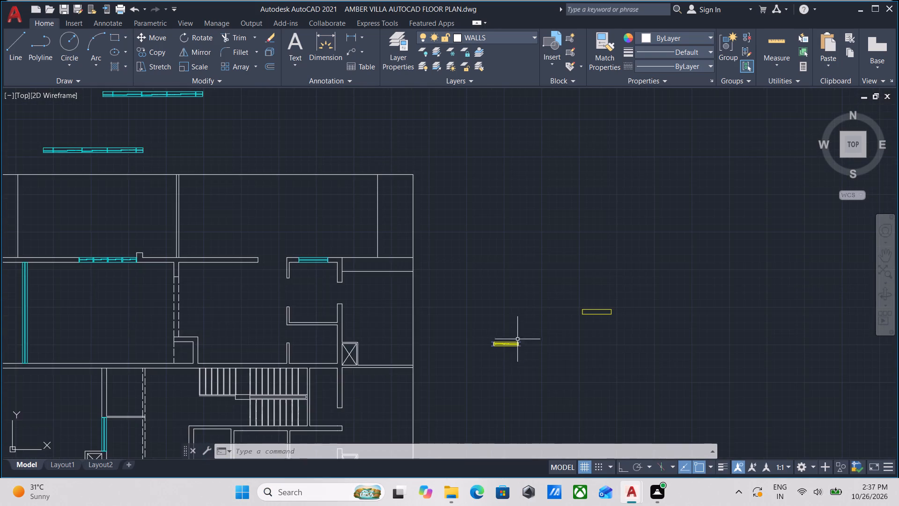
scroll(518, 341, up, 2)
scroll(389, 275, down, 1)
middle_drag(391, 286, 405, 315)
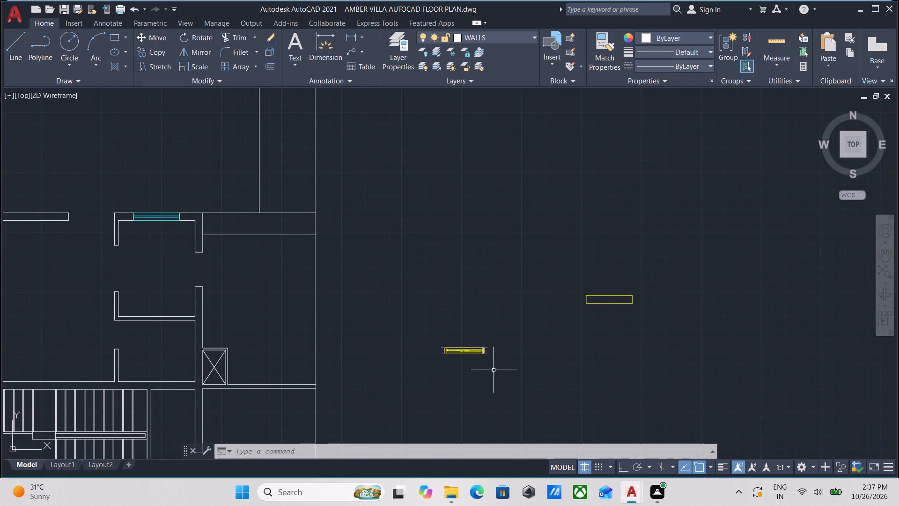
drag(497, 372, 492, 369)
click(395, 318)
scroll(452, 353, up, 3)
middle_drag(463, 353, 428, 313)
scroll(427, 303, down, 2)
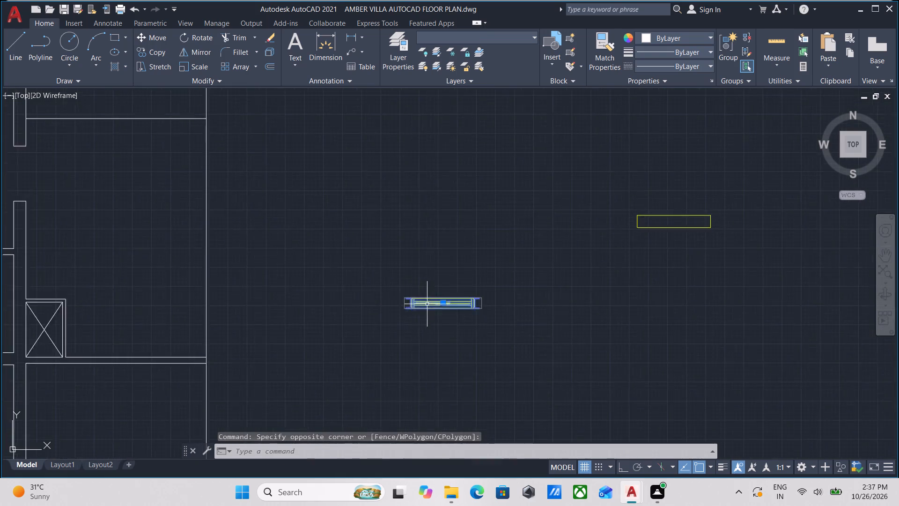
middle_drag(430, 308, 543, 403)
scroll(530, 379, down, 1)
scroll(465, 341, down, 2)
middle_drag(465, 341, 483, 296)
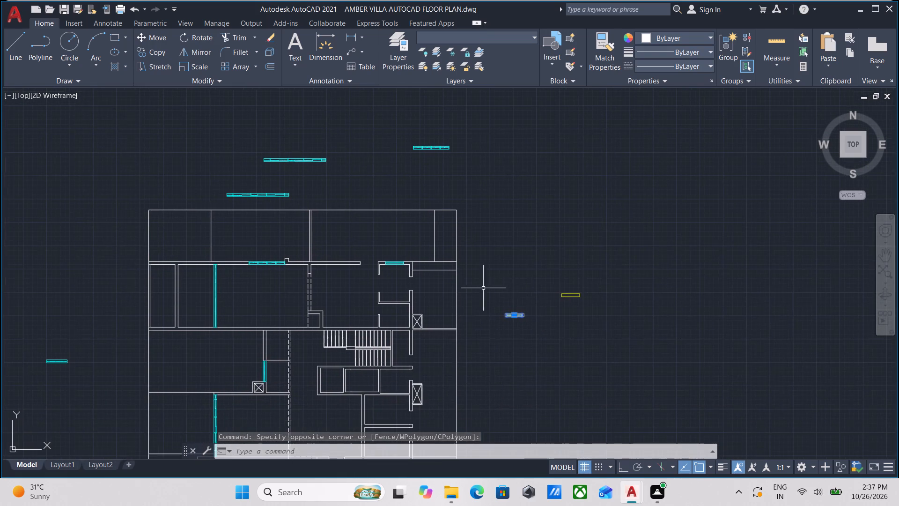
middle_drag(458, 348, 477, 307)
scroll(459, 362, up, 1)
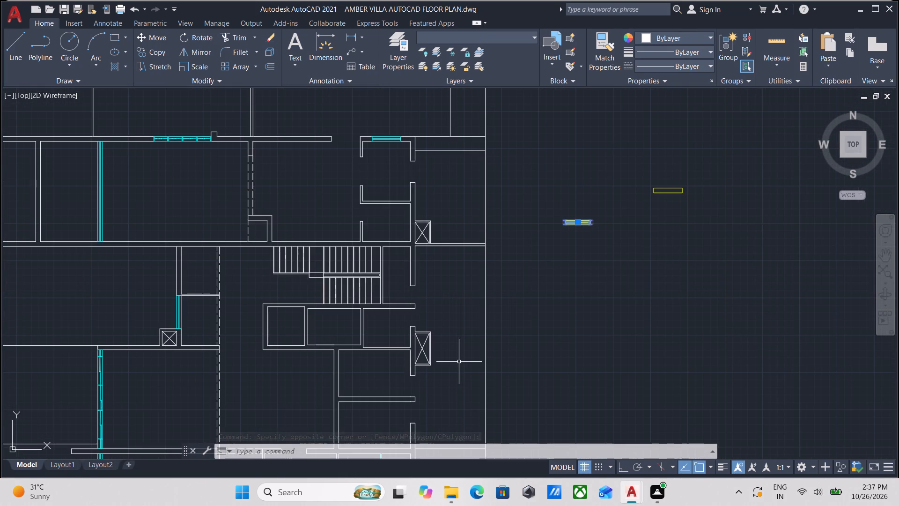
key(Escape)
Review the southern rooms, their windows and the spare vertical window block south of the plan.
scroll(455, 363, down, 2)
scroll(451, 362, up, 2)
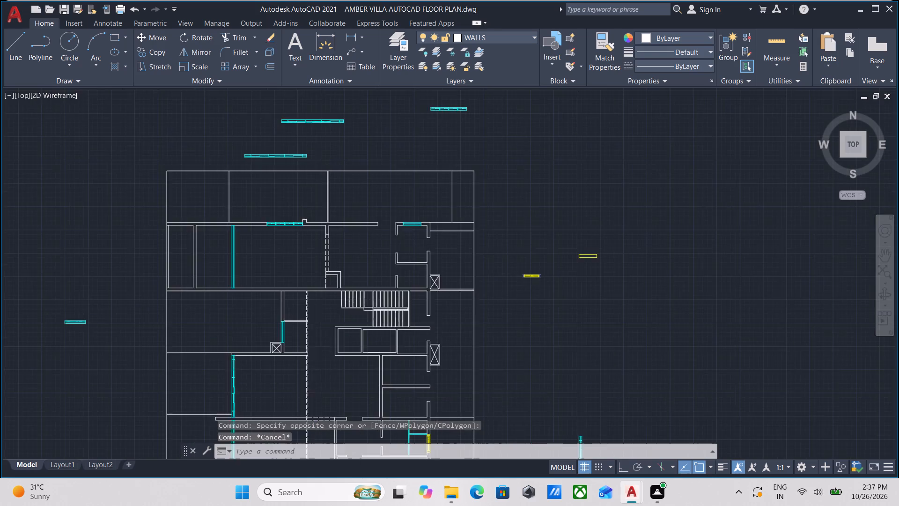
scroll(449, 369, down, 2)
middle_drag(449, 370, 479, 297)
scroll(473, 379, down, 1)
scroll(474, 386, up, 1)
scroll(375, 418, up, 3)
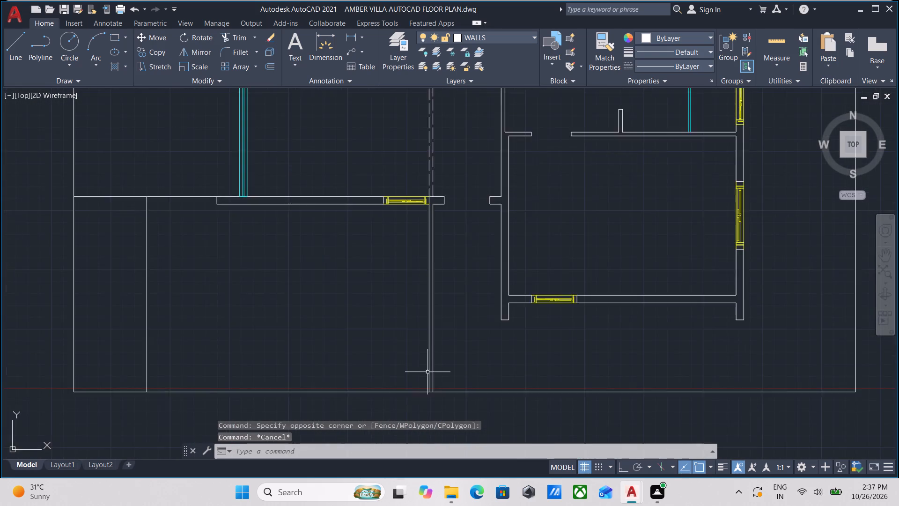
scroll(435, 366, down, 2)
middle_drag(449, 415, 403, 345)
scroll(494, 358, up, 2)
scroll(497, 353, down, 1)
middle_drag(497, 353, 586, 391)
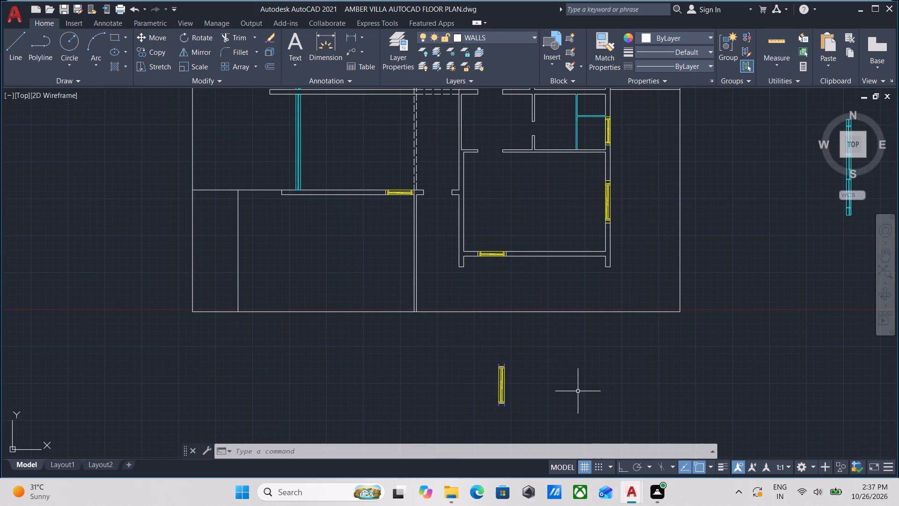
middle_drag(377, 321, 408, 404)
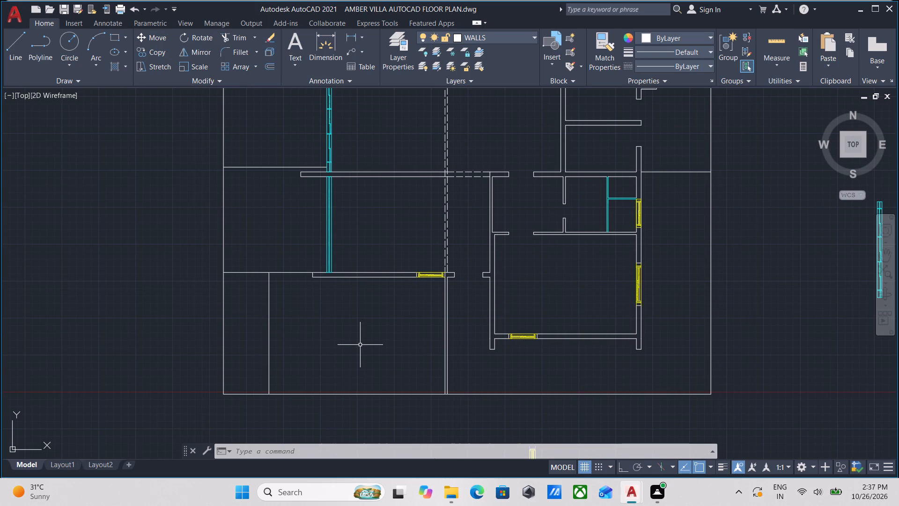
Examine the western and northern rooms, their glazing and wall openings, through to the spare windows east of the plan.
middle_drag(360, 344, 356, 406)
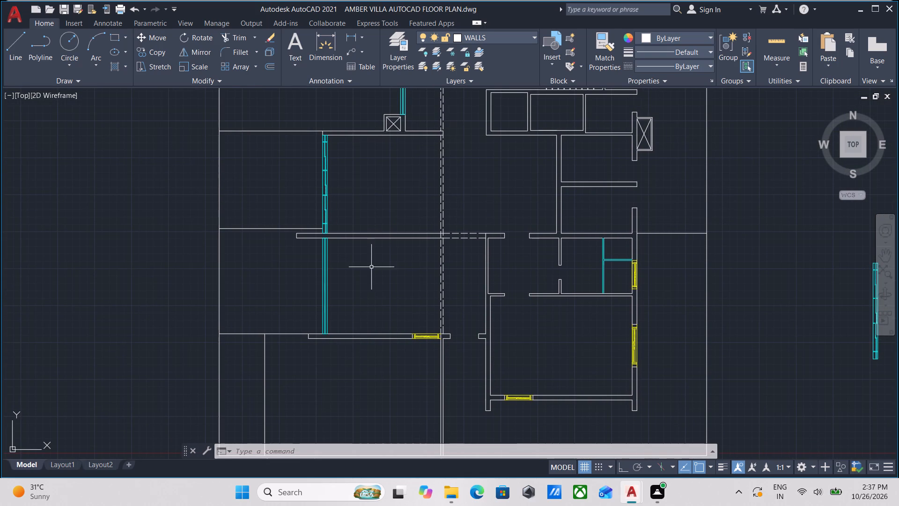
middle_drag(370, 272, 377, 388)
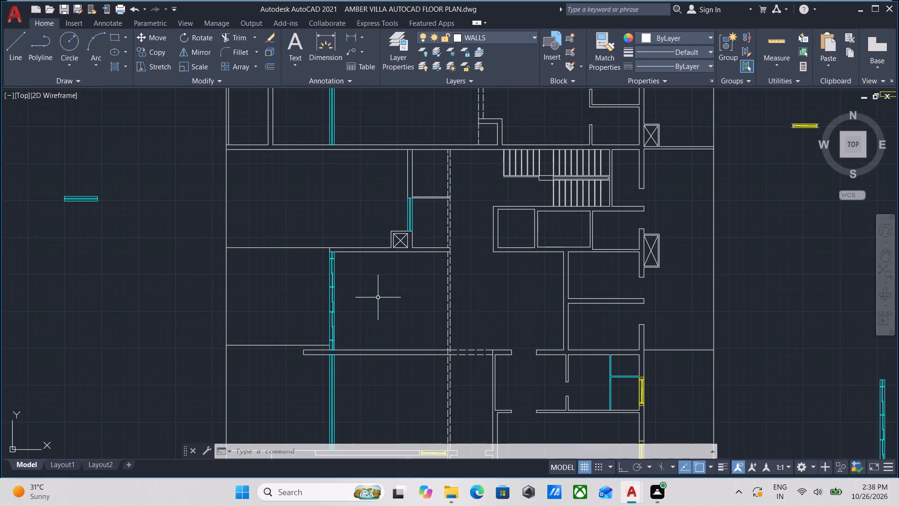
middle_drag(376, 296, 370, 393)
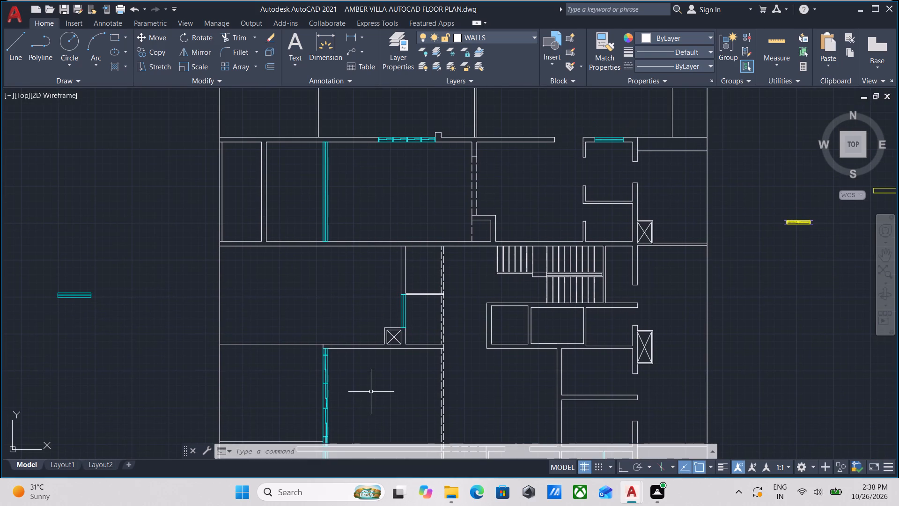
scroll(413, 303, up, 2)
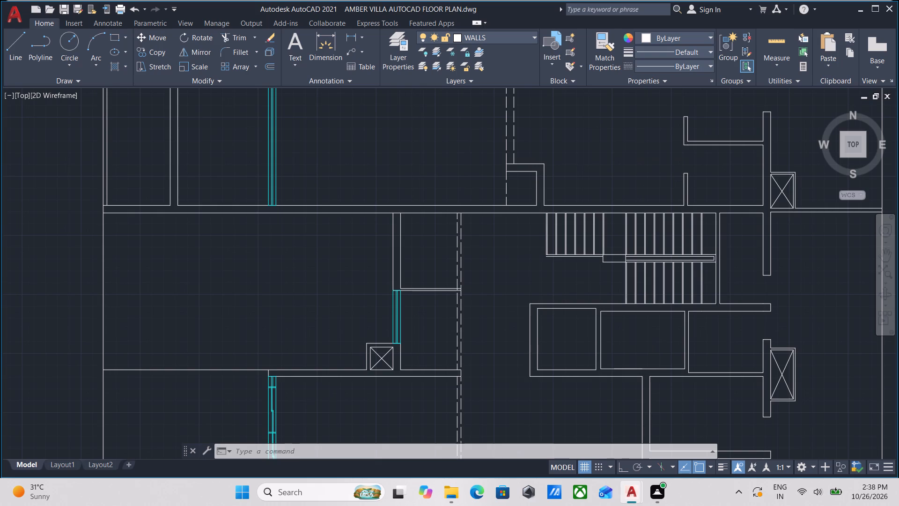
middle_drag(413, 303, 429, 448)
middle_drag(424, 388, 427, 439)
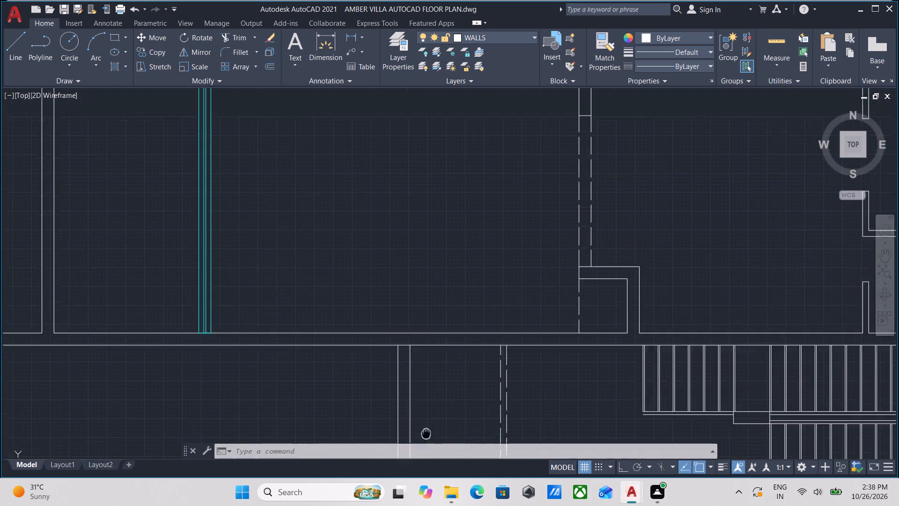
middle_drag(427, 439, 431, 460)
middle_drag(419, 336, 458, 406)
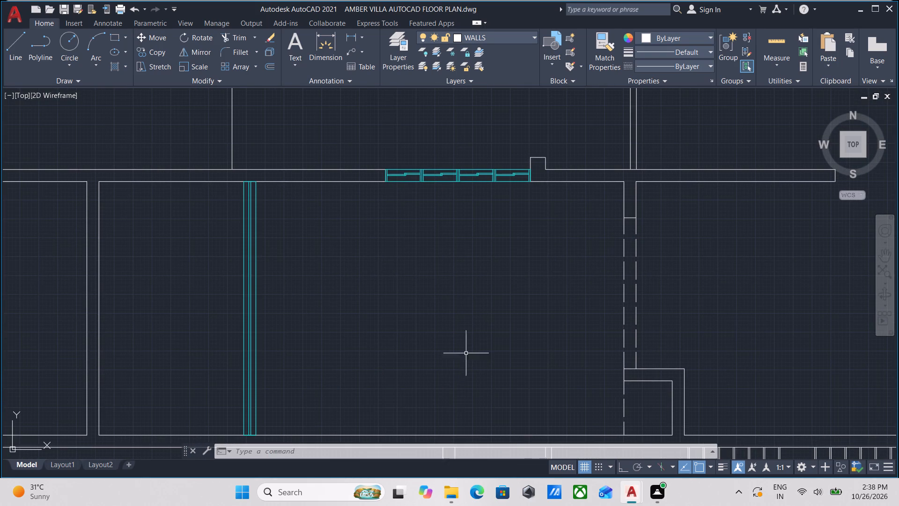
scroll(468, 349, down, 1)
middle_drag(469, 346, 342, 382)
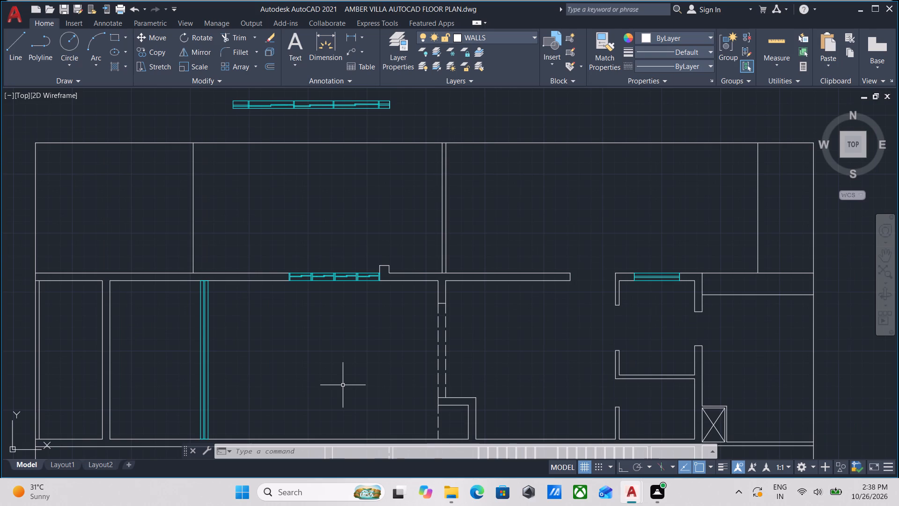
scroll(445, 333, up, 1)
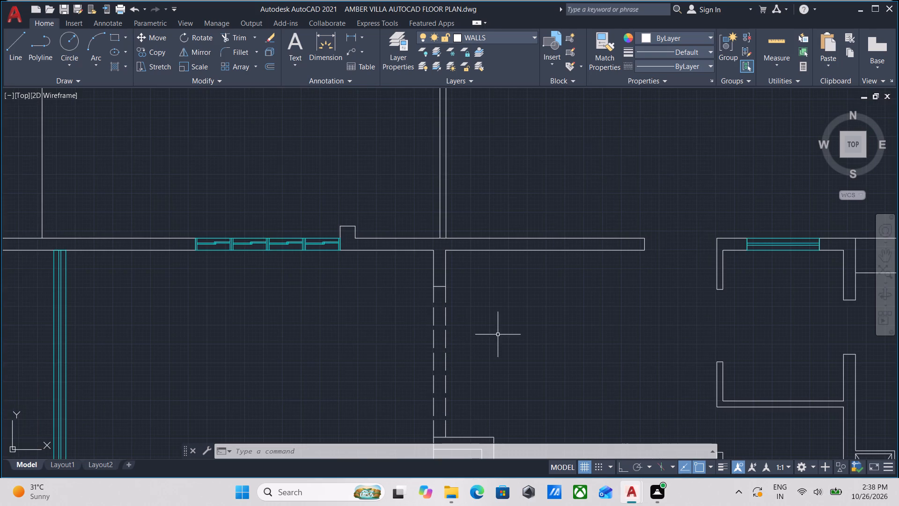
middle_drag(498, 335, 379, 332)
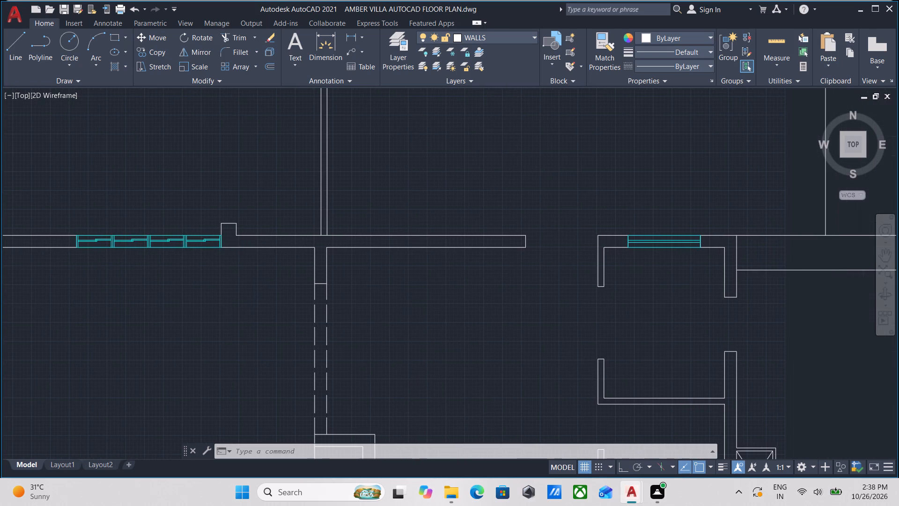
scroll(431, 333, down, 3)
middle_drag(435, 333, 373, 289)
scroll(572, 328, up, 2)
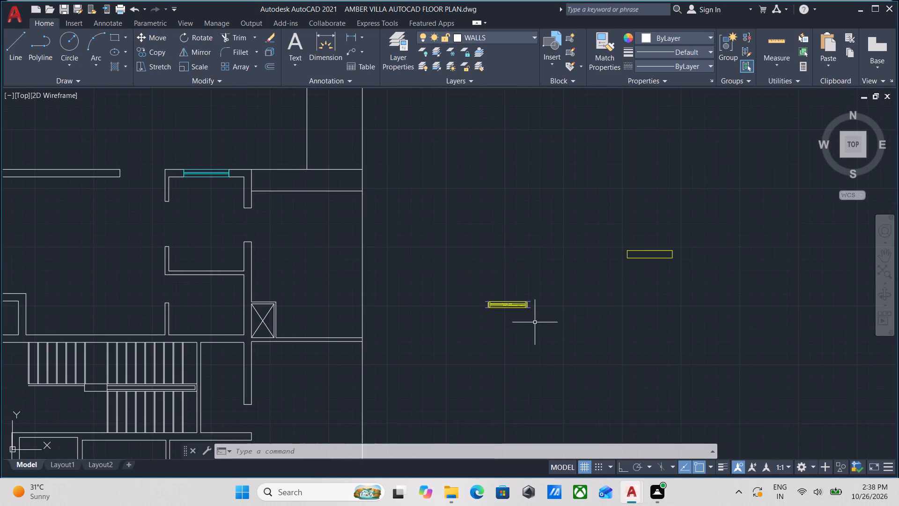
Copy the sliding window in the southeast room's south wall into the north wall opening just west of the cyan window.
scroll(533, 322, up, 3)
click(553, 328)
click(534, 370)
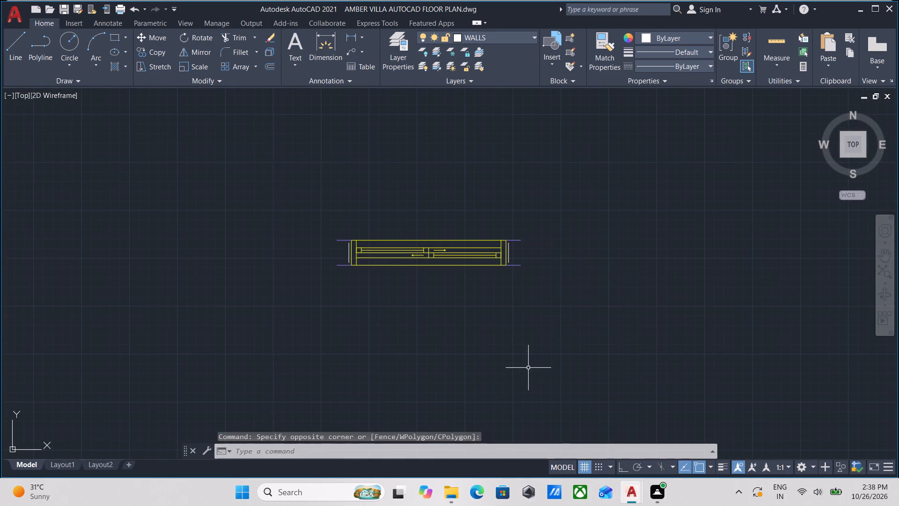
scroll(528, 368, down, 4)
middle_drag(512, 384, 515, 266)
middle_drag(410, 372, 444, 245)
scroll(416, 305, down, 1)
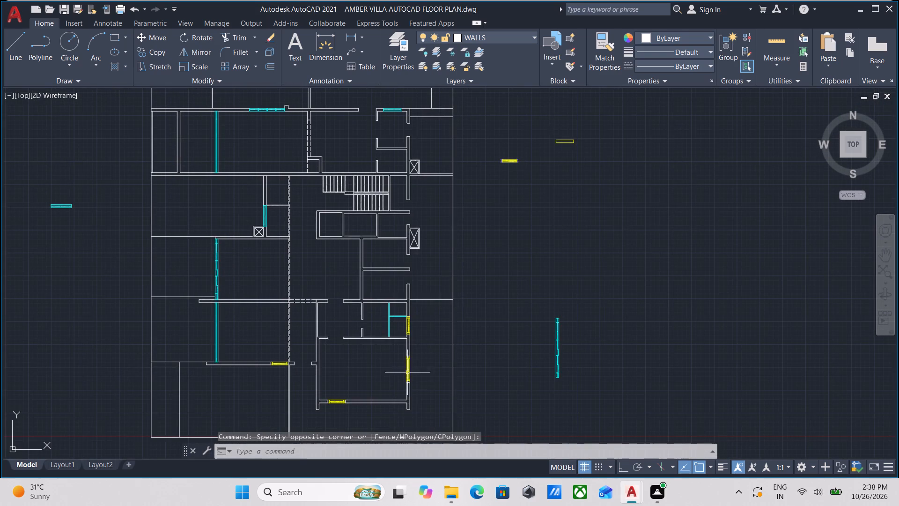
scroll(337, 411, up, 6)
click(360, 368)
click(298, 256)
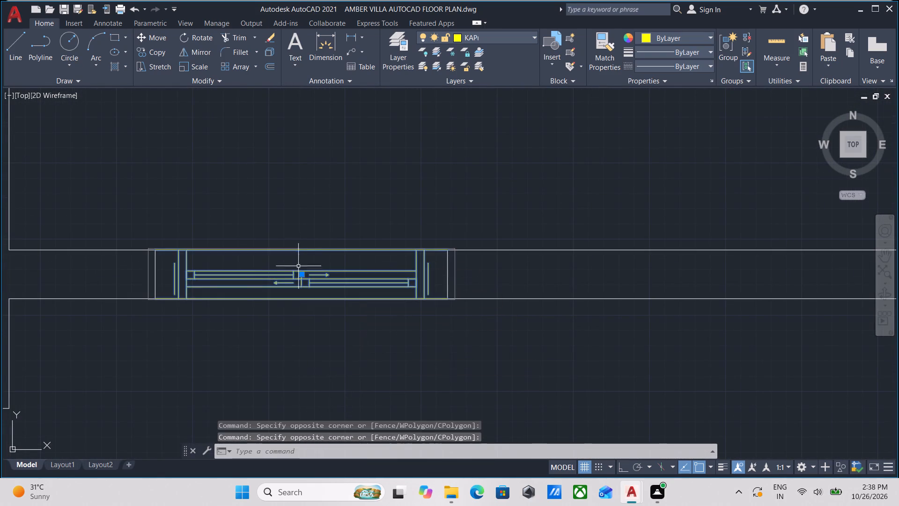
scroll(327, 367, down, 1)
middle_drag(327, 367, 351, 350)
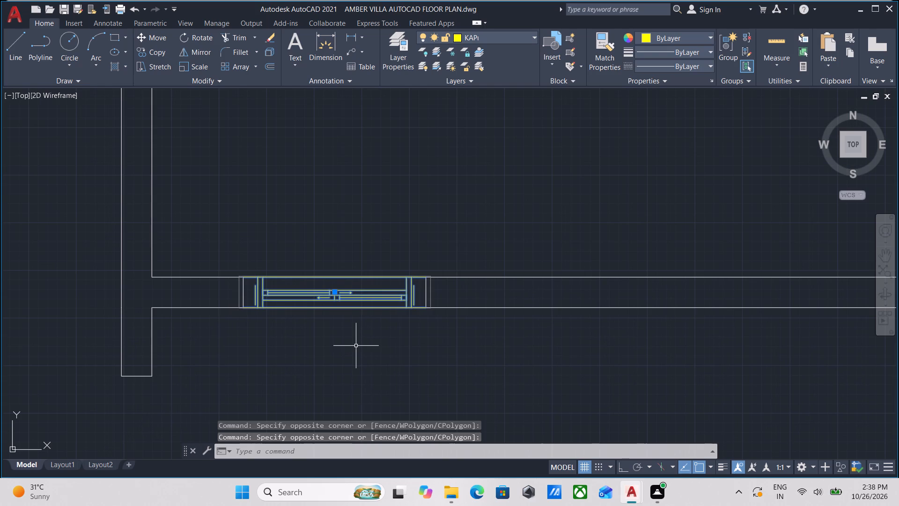
text(co)
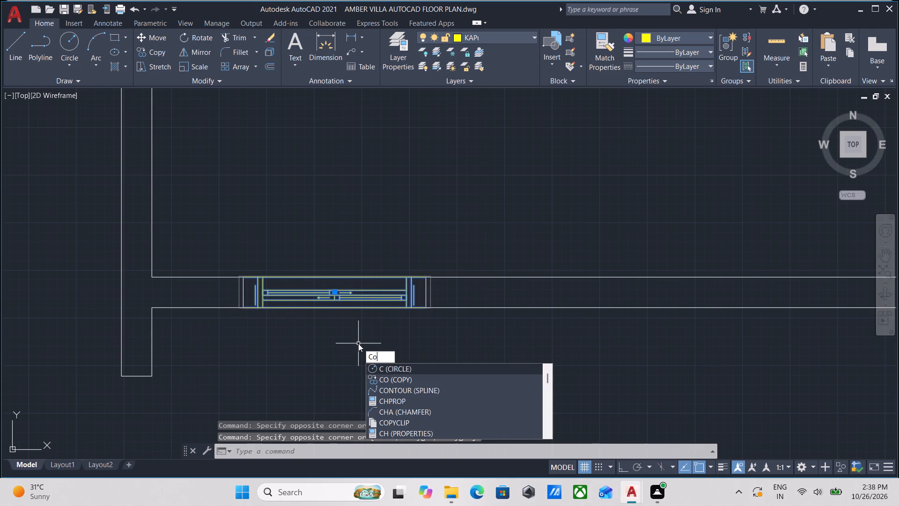
key(Return)
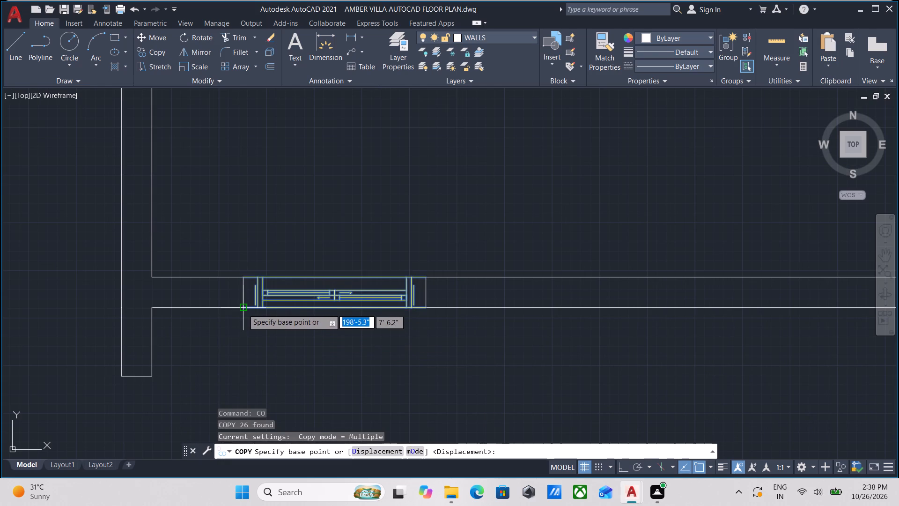
click(245, 308)
scroll(319, 205, down, 1)
middle_drag(314, 231, 319, 252)
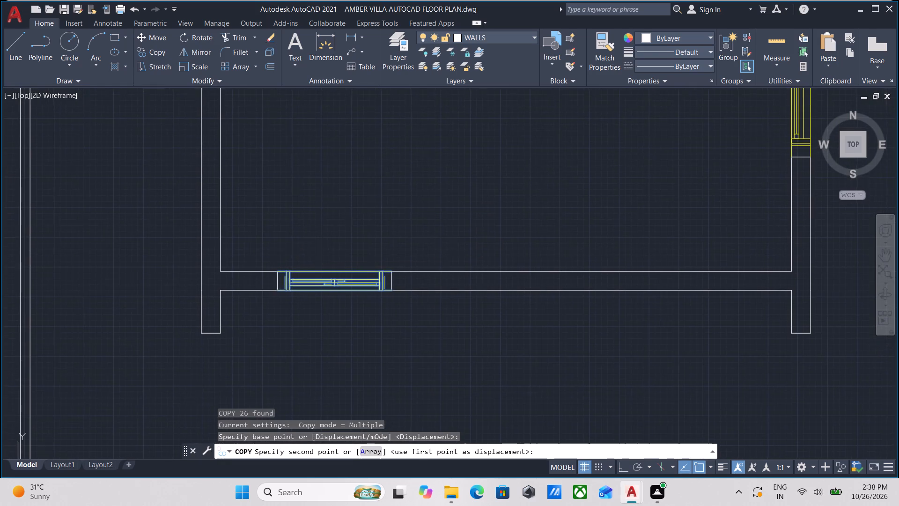
middle_drag(318, 220, 385, 474)
scroll(351, 260, down, 2)
middle_drag(350, 287, 387, 494)
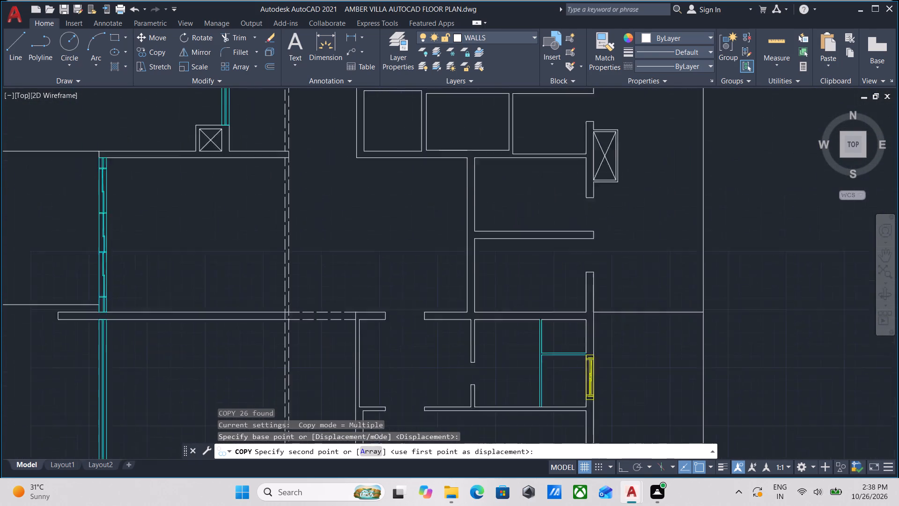
middle_drag(387, 494, 392, 505)
scroll(392, 505, down, 1)
scroll(394, 497, up, 1)
scroll(354, 229, down, 1)
middle_drag(352, 236, 310, 471)
middle_drag(391, 230, 393, 298)
scroll(393, 298, up, 4)
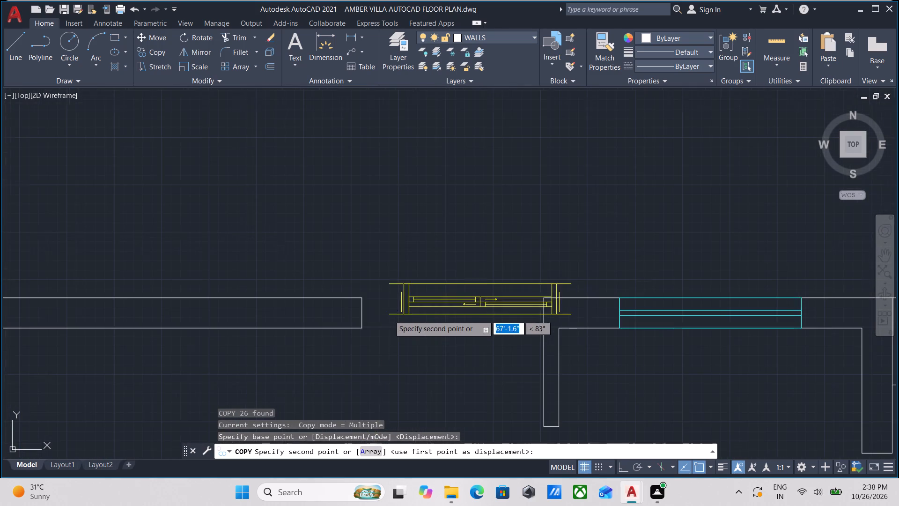
click(364, 329)
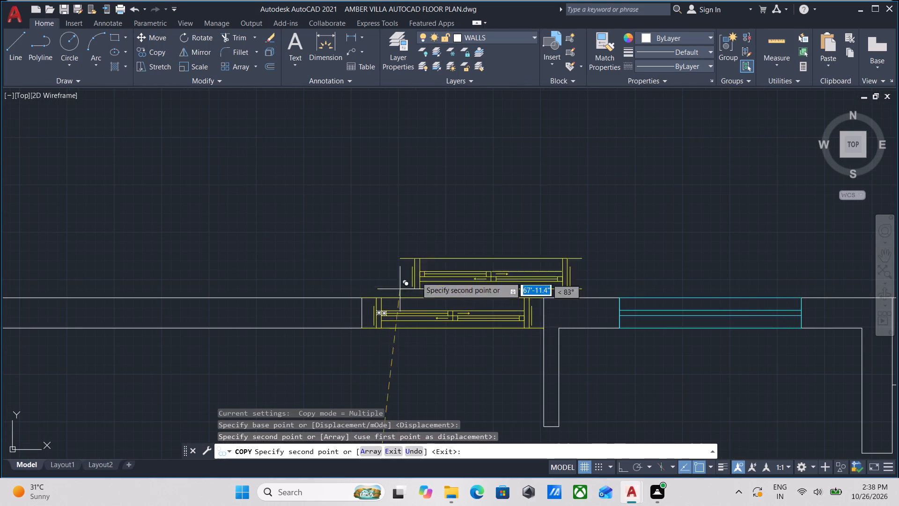
scroll(354, 332, up, 1)
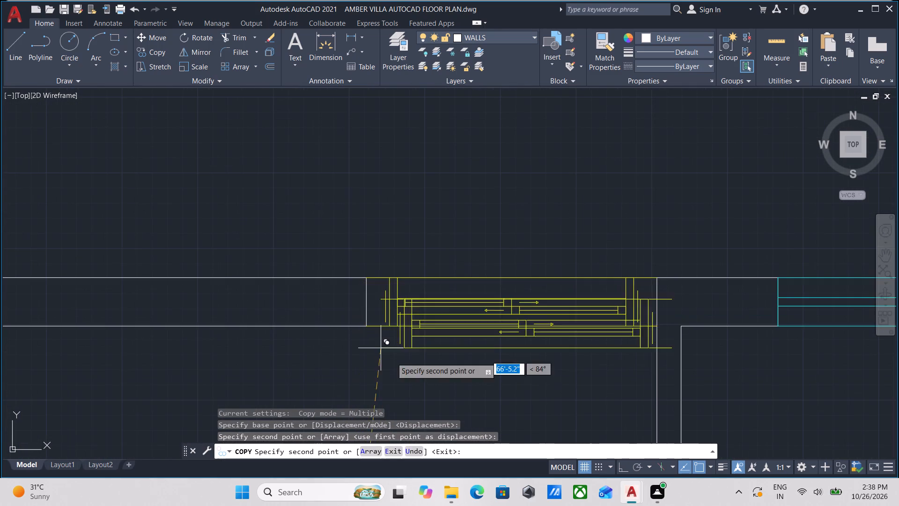
key(Escape)
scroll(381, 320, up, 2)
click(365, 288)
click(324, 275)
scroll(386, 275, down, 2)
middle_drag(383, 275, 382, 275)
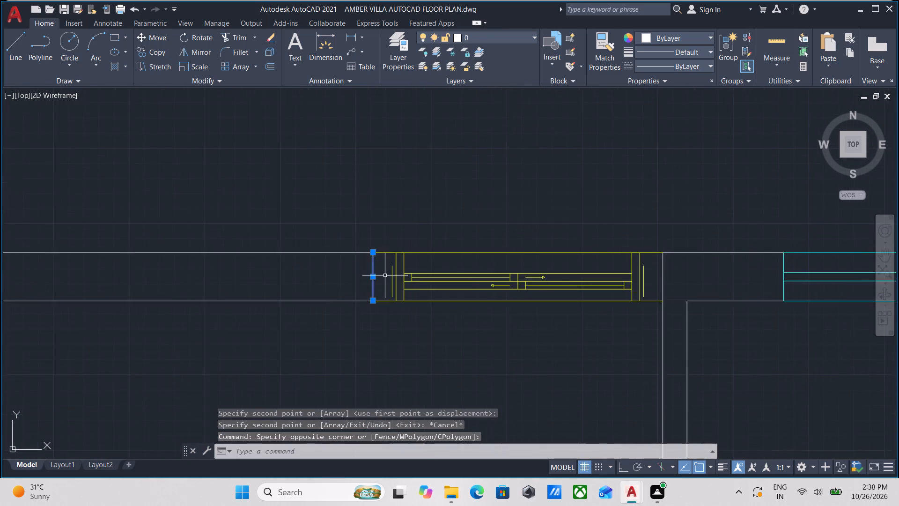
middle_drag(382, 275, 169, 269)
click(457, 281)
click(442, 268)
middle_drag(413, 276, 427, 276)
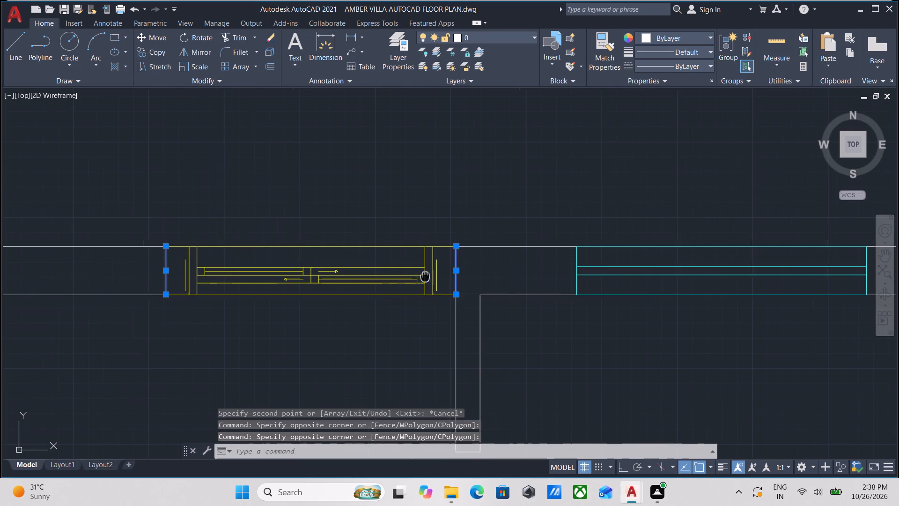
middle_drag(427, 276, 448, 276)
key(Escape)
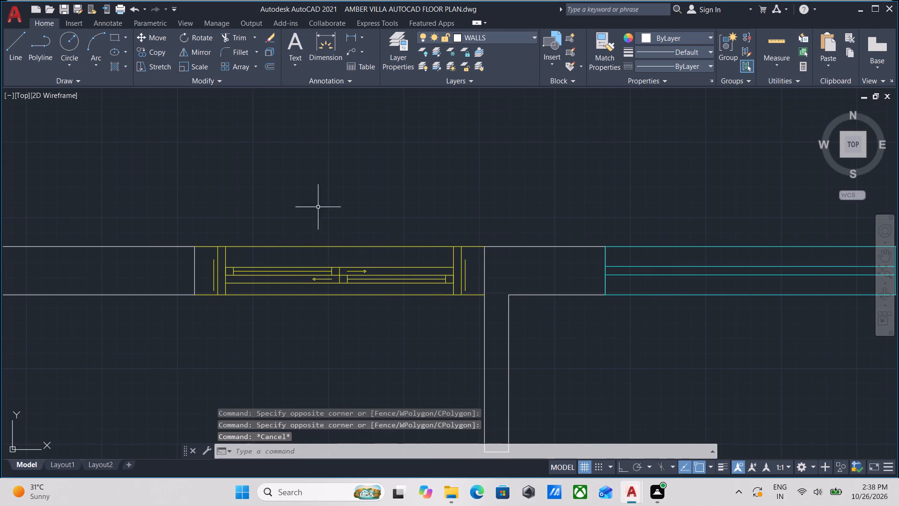
Move the two wall end lines flanking the copied north wall window onto the WINDOWS layer.
scroll(487, 266, up, 2)
click(491, 272)
click(468, 259)
middle_drag(343, 268, 542, 232)
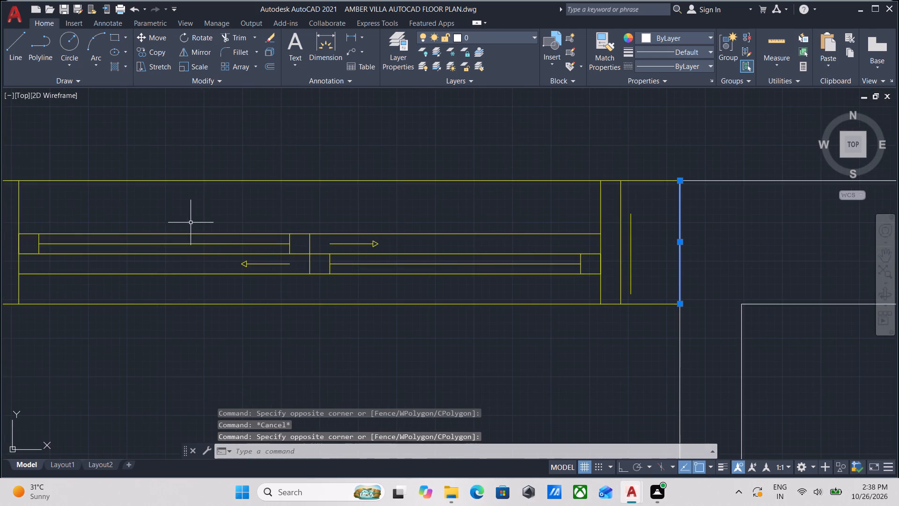
middle_drag(196, 224, 506, 237)
drag(274, 251, 265, 253)
click(228, 232)
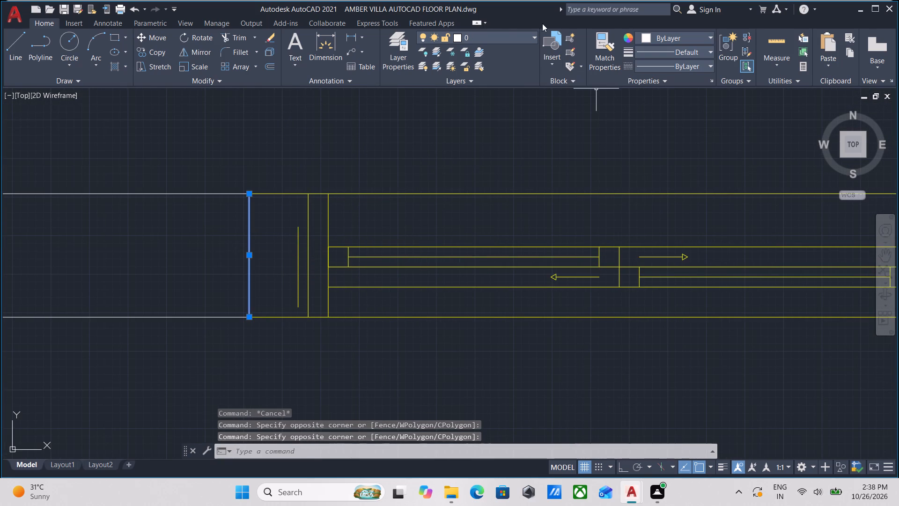
click(502, 38)
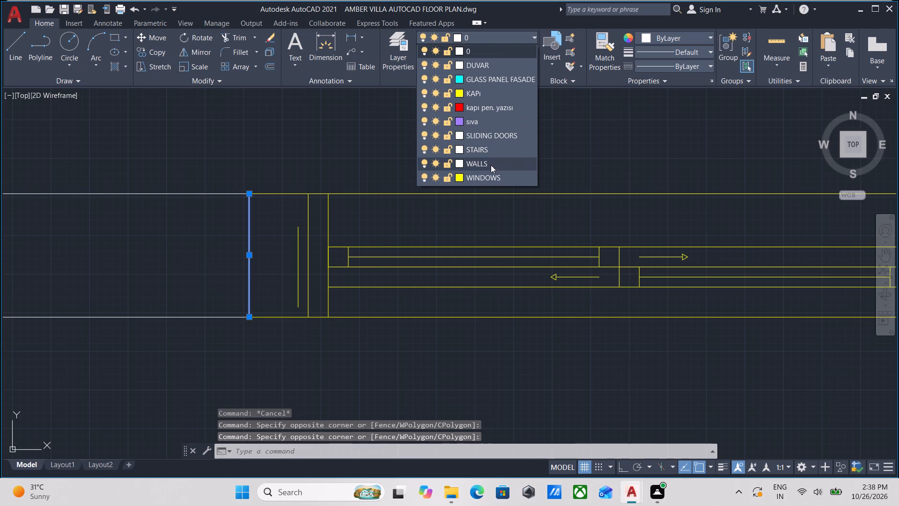
click(489, 178)
scroll(313, 210, down, 3)
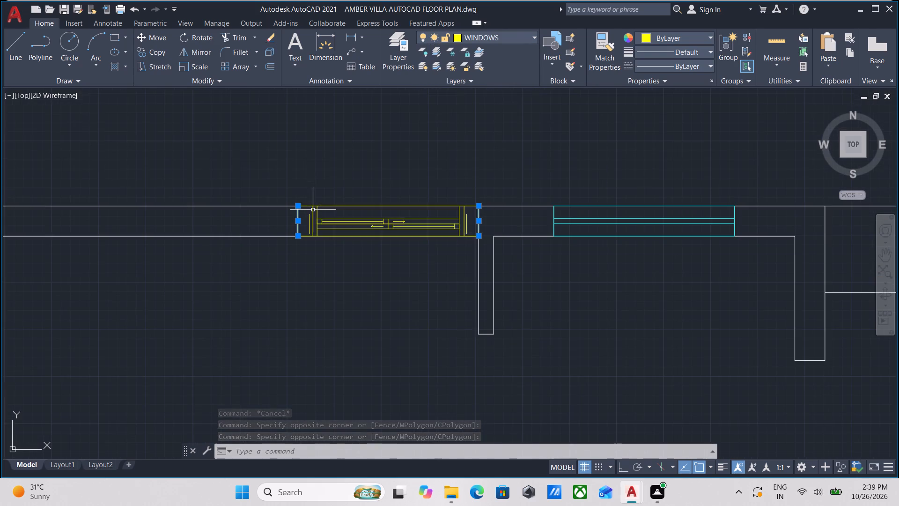
scroll(336, 243, up, 2)
key(Escape)
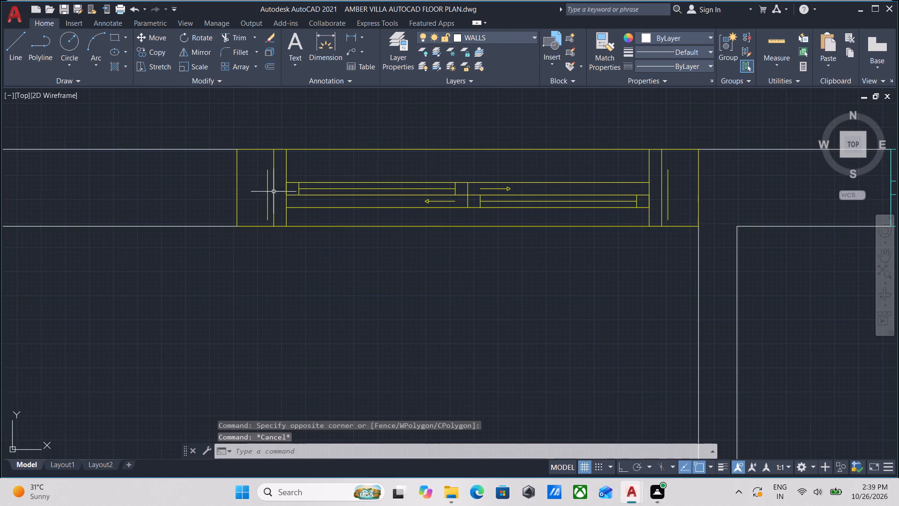
Group the north wall sliding window together with its two end lines.
click(254, 194)
click(198, 165)
click(713, 180)
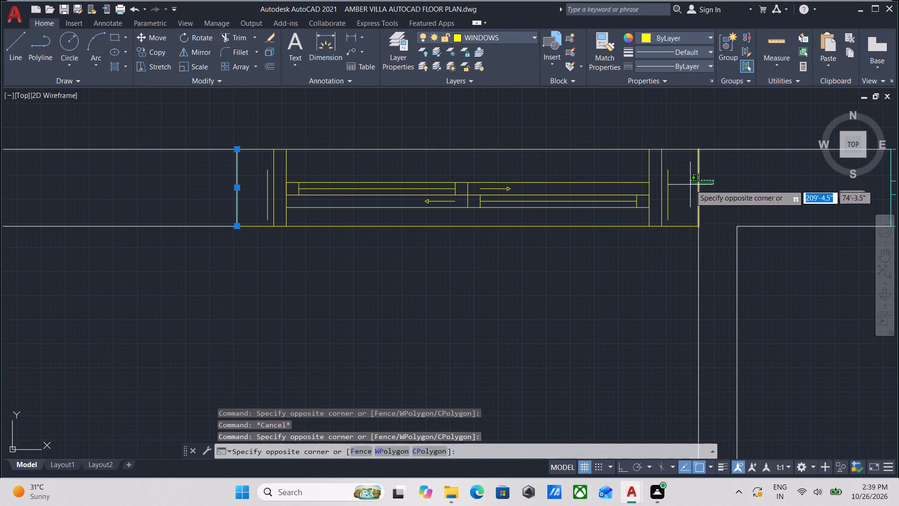
click(690, 185)
drag(587, 275, 583, 271)
click(501, 189)
key(g)
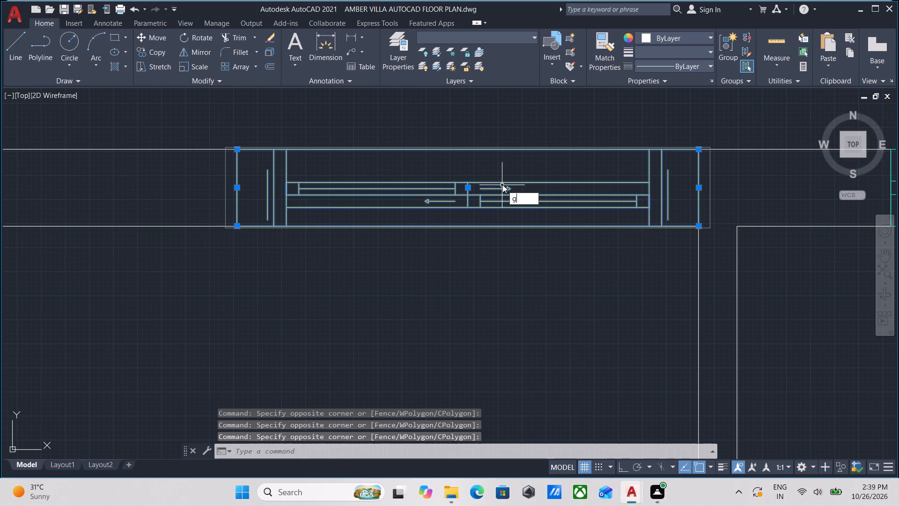
key(Return)
drag(513, 252, 508, 245)
click(448, 180)
scroll(448, 180, down, 1)
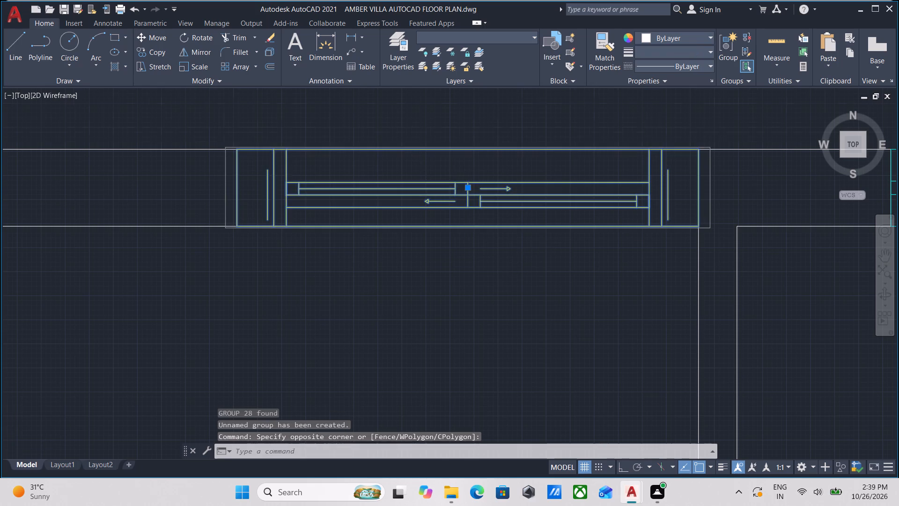
scroll(448, 180, down, 2)
key(Escape)
Move the two end lines flanking the southeast room's south wall window onto the WINDOWS layer.
scroll(451, 184, down, 4)
middle_drag(449, 183, 443, 67)
scroll(381, 346, up, 1)
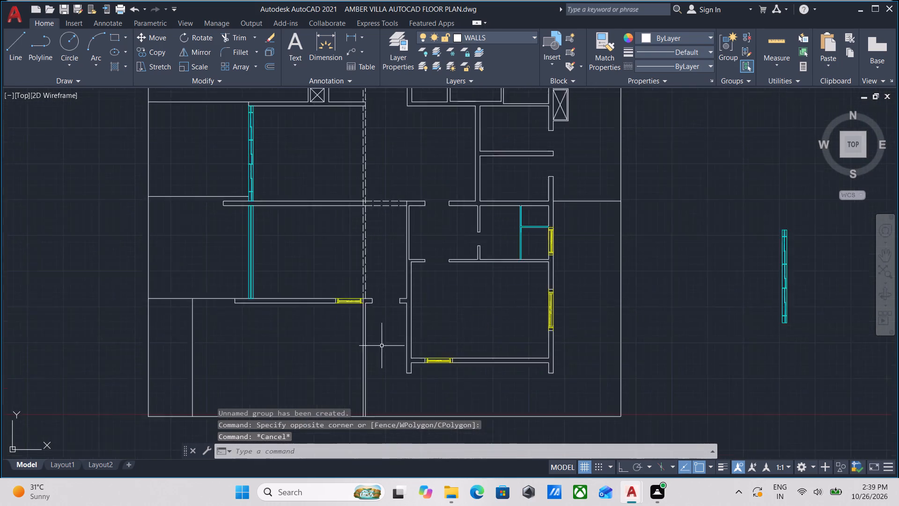
scroll(382, 346, up, 5)
middle_drag(444, 298, 264, 90)
middle_drag(542, 320, 455, 269)
scroll(442, 248, up, 2)
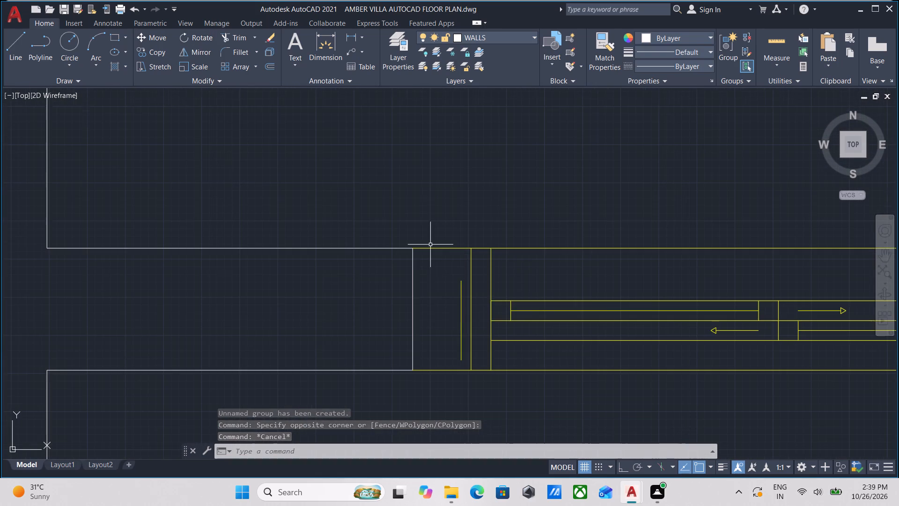
click(431, 300)
click(365, 285)
scroll(438, 246, down, 1)
middle_drag(438, 246, 125, 173)
click(601, 203)
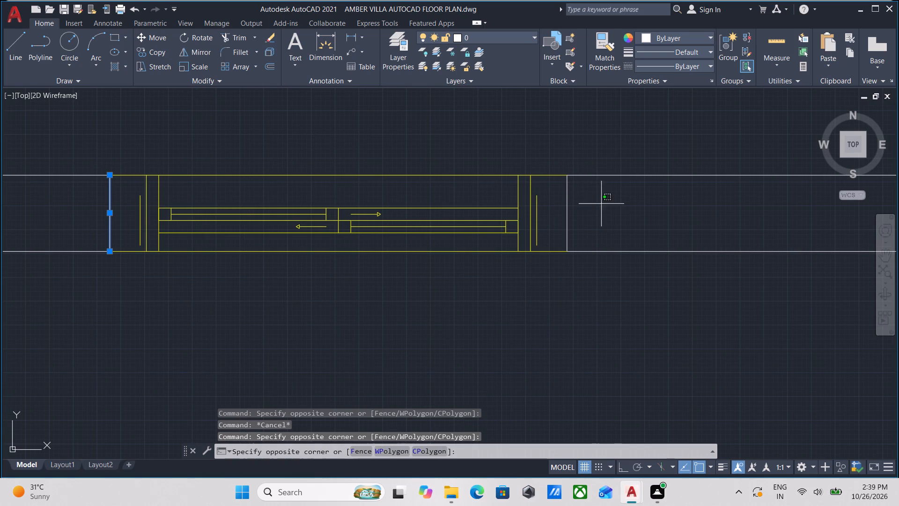
click(557, 226)
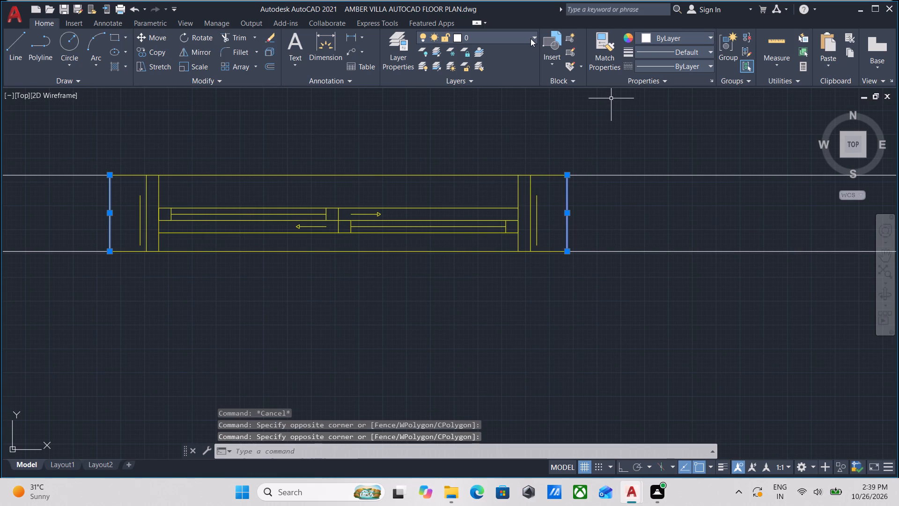
click(531, 38)
click(519, 184)
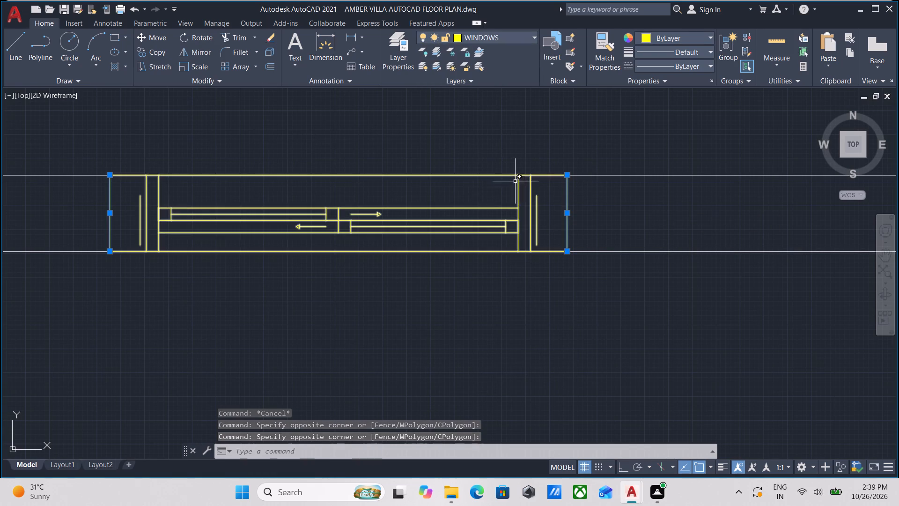
Group the southeast room's south wall window together with its two end lines.
scroll(507, 198, down, 1)
click(451, 267)
click(422, 214)
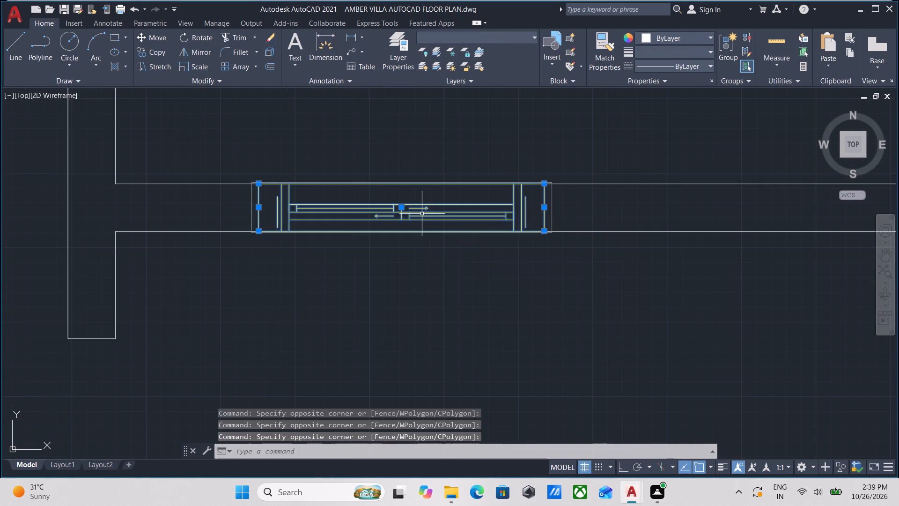
key(g)
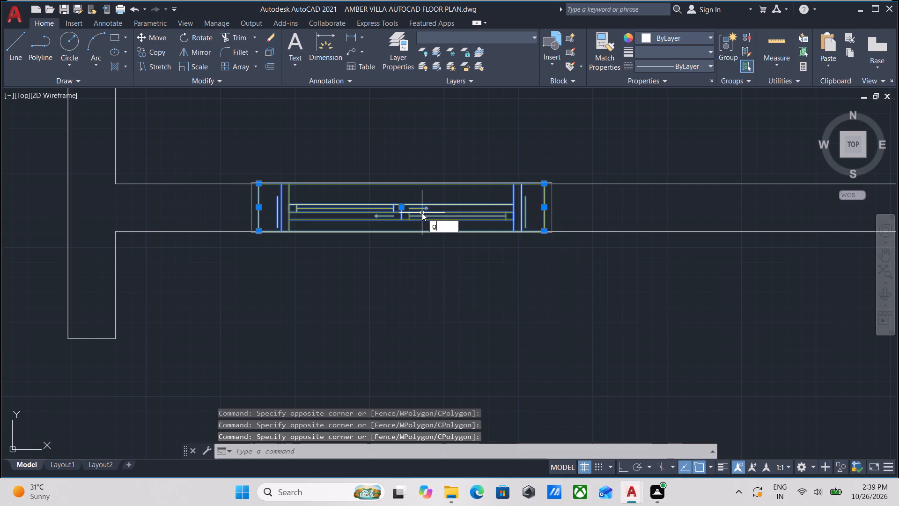
key(Return)
click(554, 203)
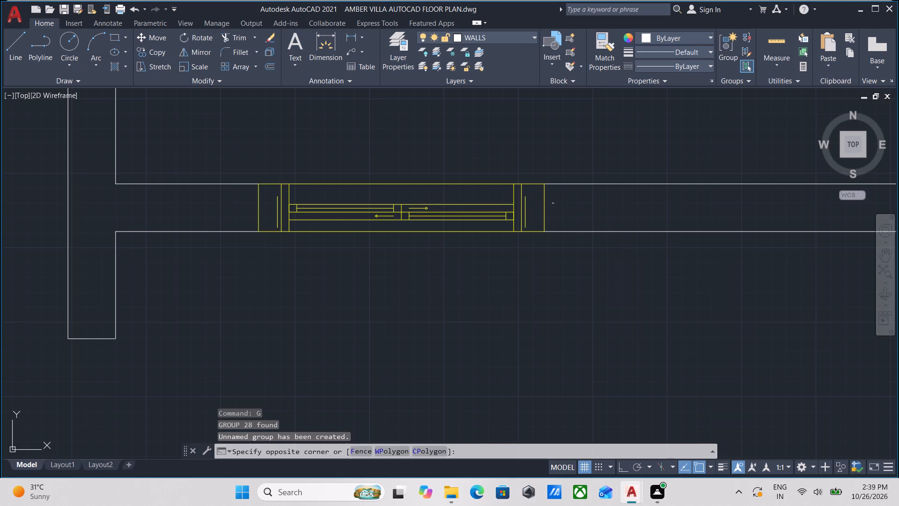
click(495, 203)
key(Escape)
Review the windows and remaining wall openings from the southern rooms up to the stair and lift area.
scroll(495, 202, down, 3)
middle_drag(497, 203, 523, 231)
scroll(537, 210, down, 1)
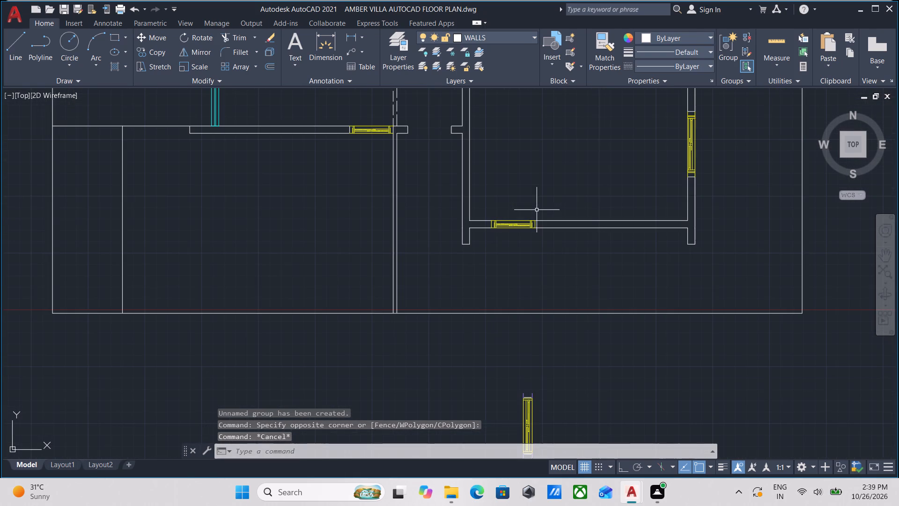
scroll(541, 198, up, 1)
scroll(543, 196, down, 2)
middle_drag(551, 201, 598, 248)
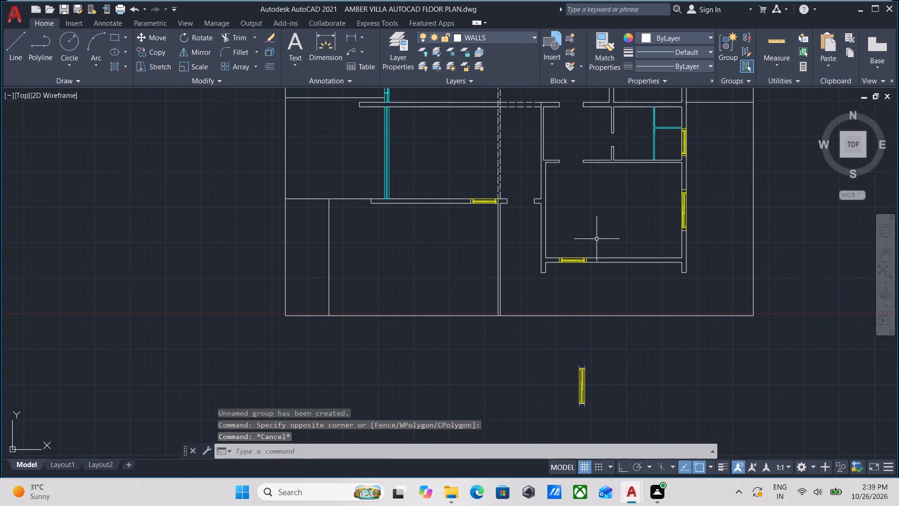
scroll(549, 195, down, 1)
middle_drag(549, 206, 583, 188)
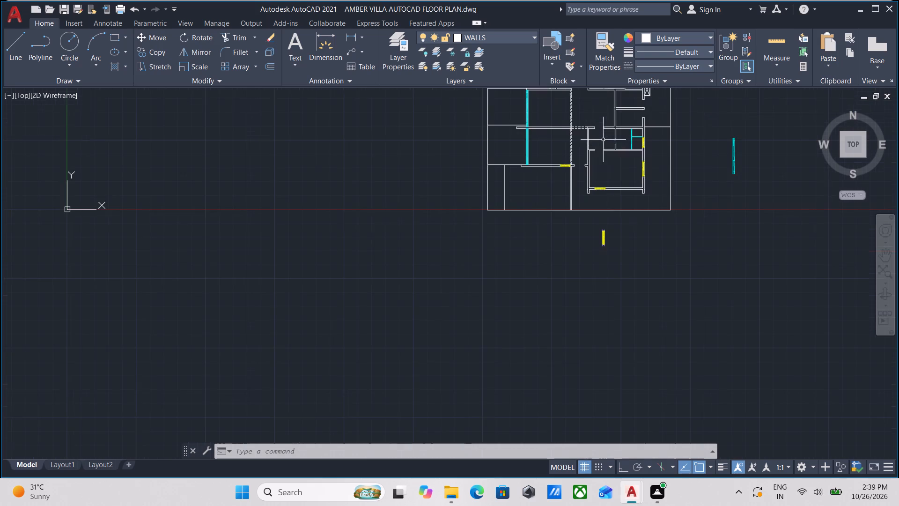
scroll(603, 139, down, 1)
scroll(639, 180, up, 1)
middle_drag(602, 199, 599, 231)
scroll(552, 219, up, 1)
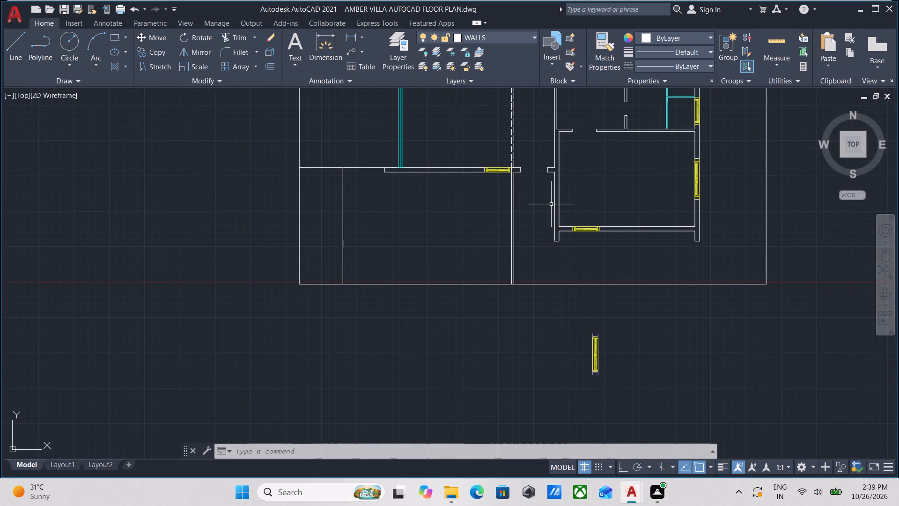
scroll(481, 140, up, 3)
scroll(516, 173, down, 2)
middle_drag(510, 169, 451, 288)
scroll(458, 215, down, 1)
middle_drag(454, 227, 400, 322)
middle_drag(444, 123, 425, 241)
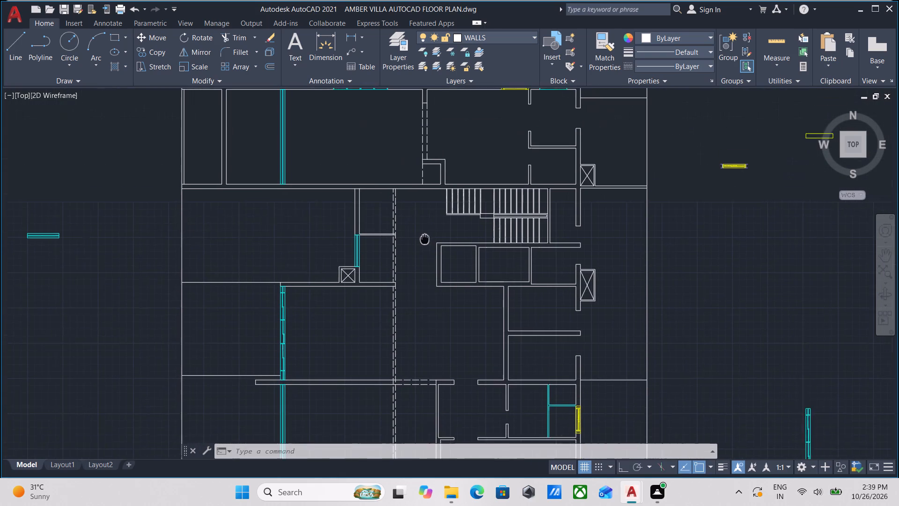
Review the windows and remaining wall openings across the whole plan, from the north wall down to the southern rooms.
middle_drag(425, 241, 425, 247)
middle_drag(406, 180, 388, 251)
middle_drag(345, 182, 357, 232)
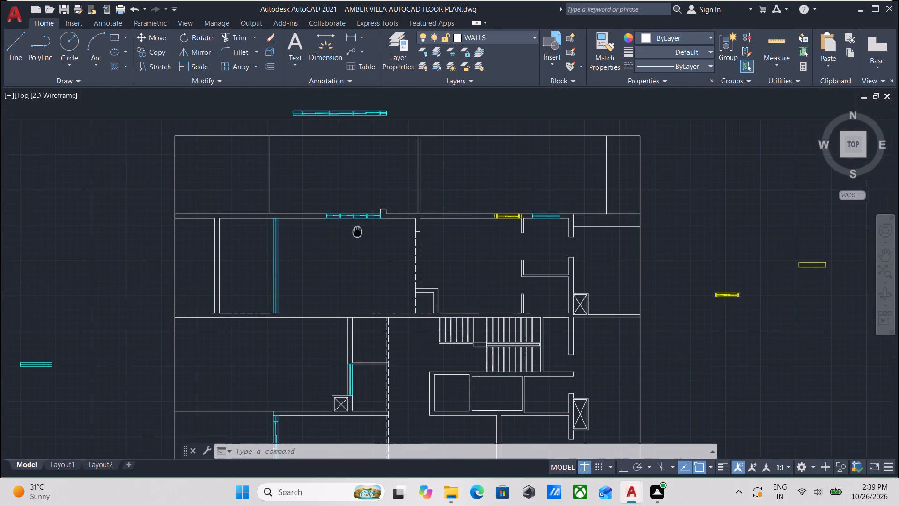
middle_drag(357, 232, 360, 235)
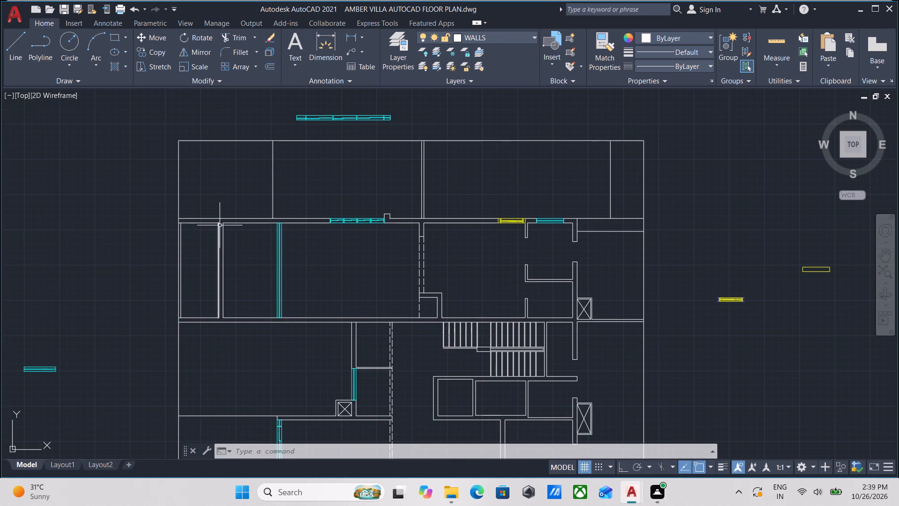
scroll(320, 247, up, 2)
scroll(320, 235, down, 2)
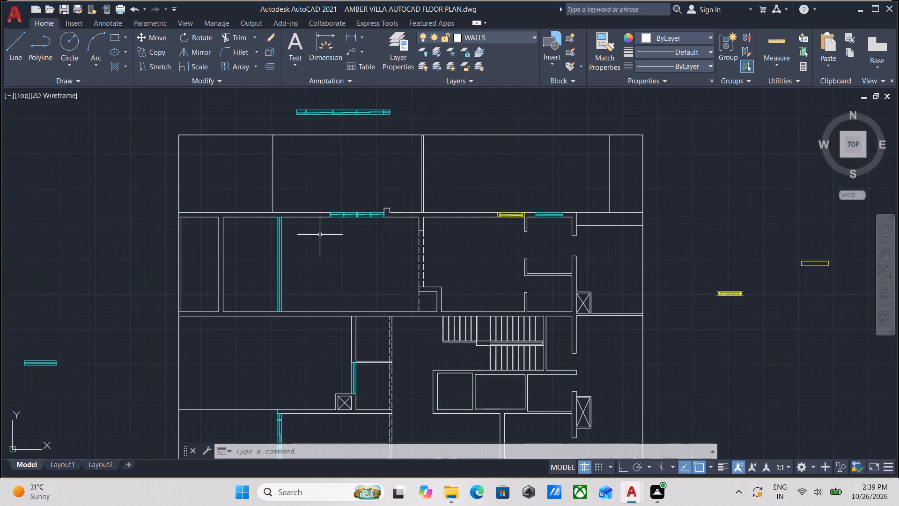
middle_drag(320, 235, 339, 125)
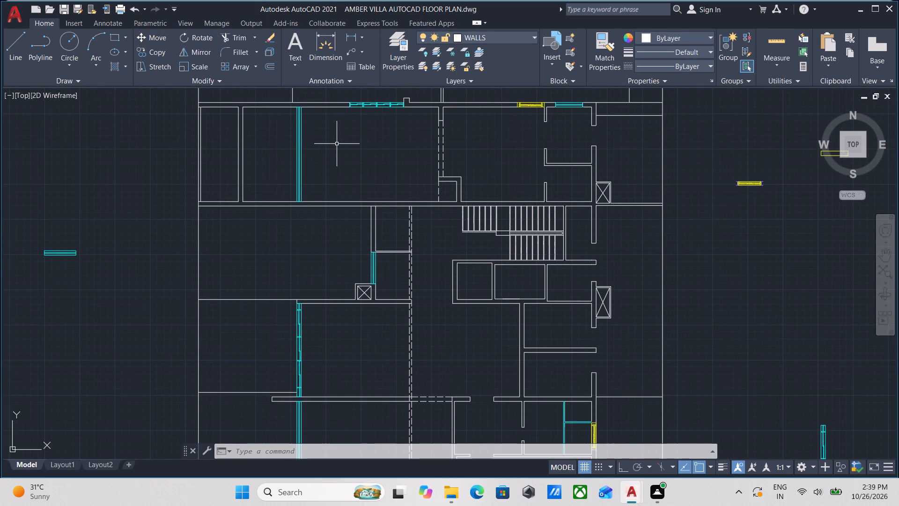
scroll(354, 218, up, 3)
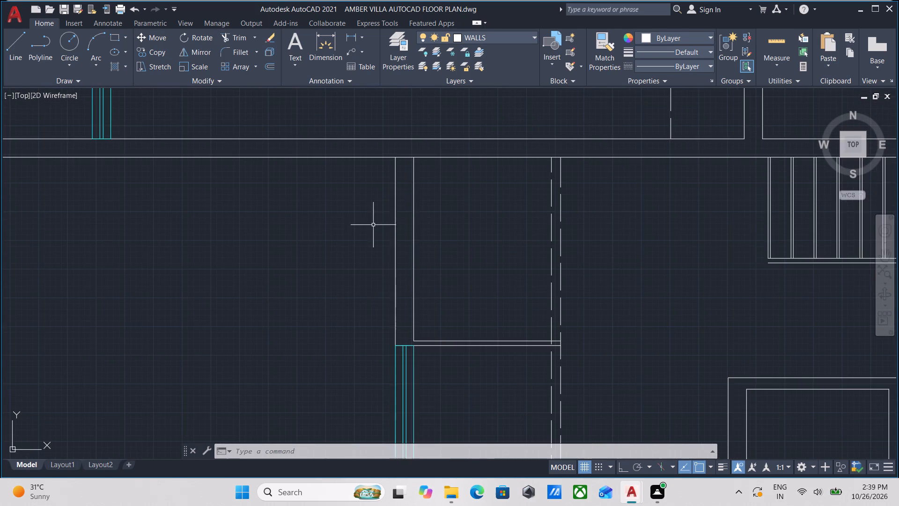
scroll(424, 220, down, 1)
middle_drag(422, 220, 383, 223)
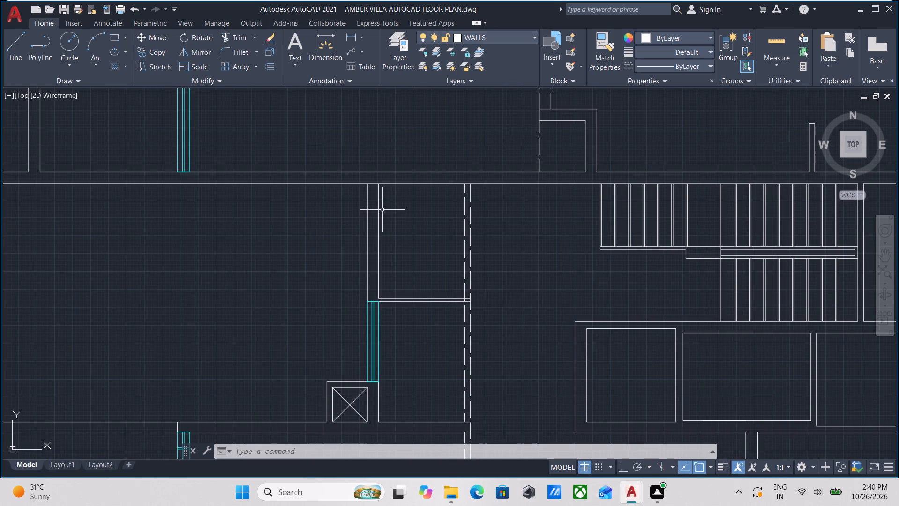
scroll(383, 209, down, 3)
middle_drag(386, 206, 370, 141)
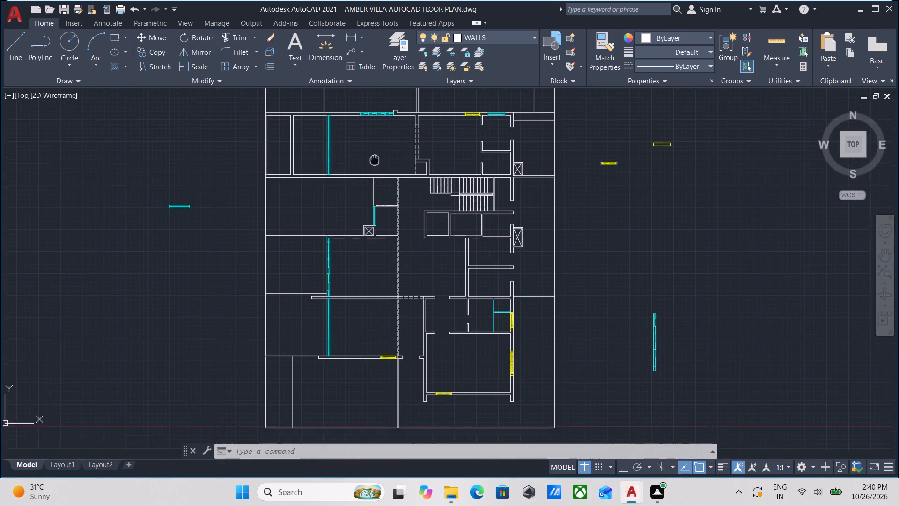
middle_drag(370, 141, 366, 114)
scroll(402, 285, up, 4)
scroll(399, 267, down, 3)
middle_drag(399, 267, 364, 417)
middle_drag(417, 292, 407, 416)
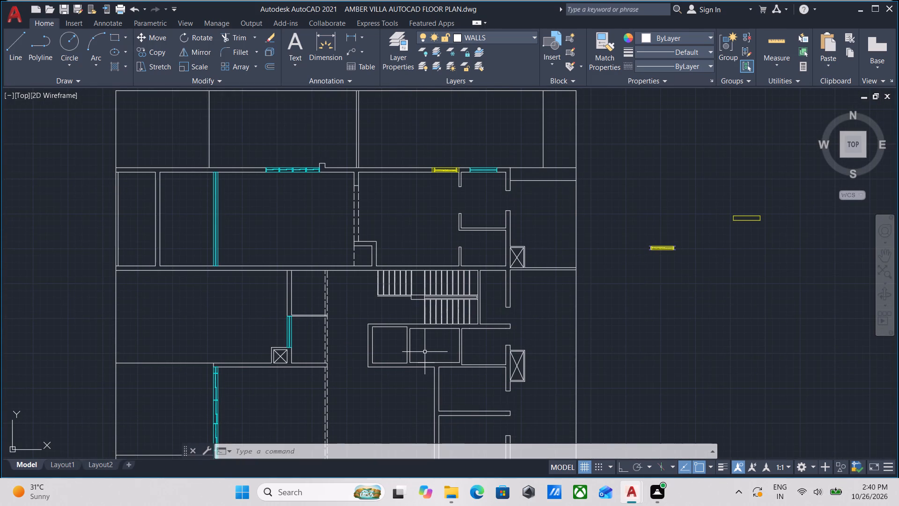
scroll(461, 351, down, 2)
scroll(484, 398, up, 1)
middle_drag(485, 402, 464, 356)
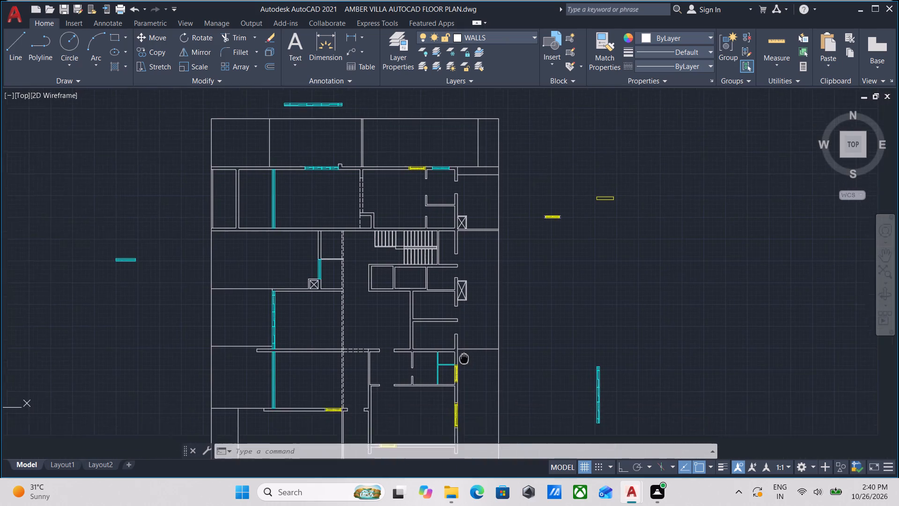
middle_drag(464, 356, 461, 342)
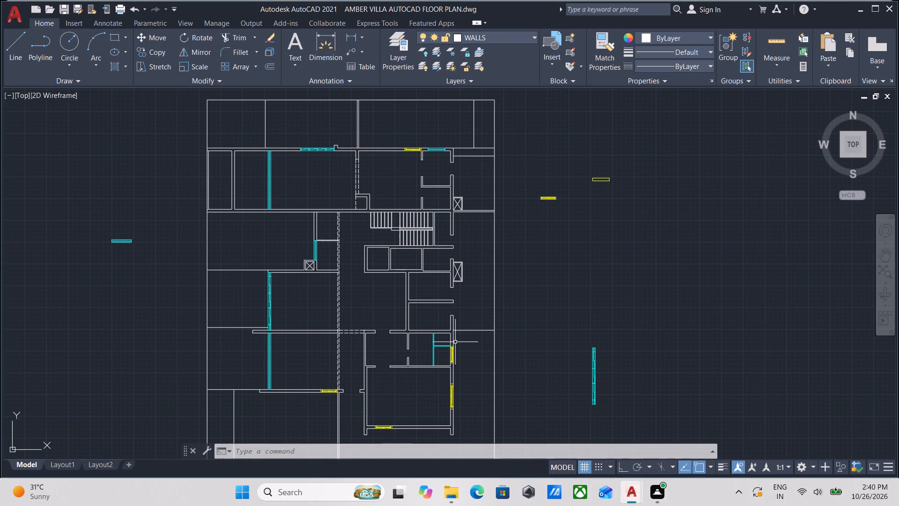
Examine the east wall window of the small room with the glass partitions and the wall around it.
scroll(447, 363, up, 2)
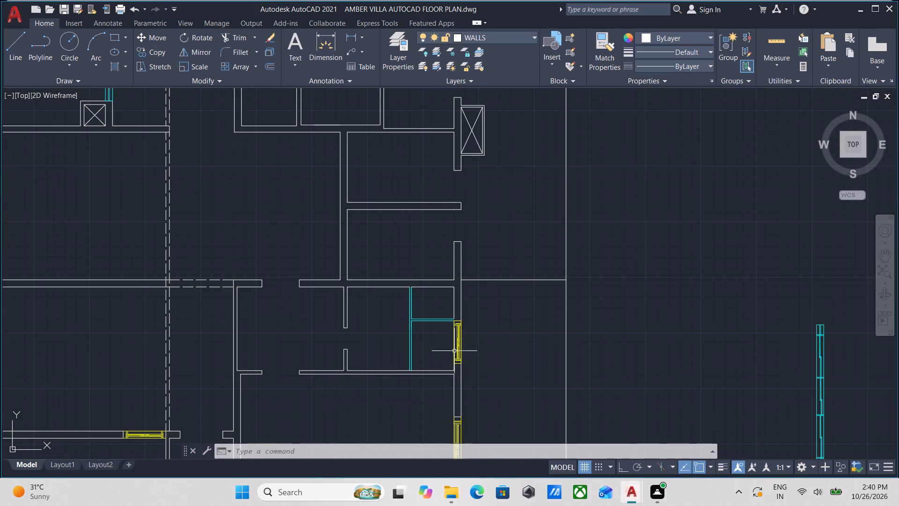
scroll(461, 325, down, 1)
middle_drag(462, 330, 472, 365)
scroll(473, 337, up, 2)
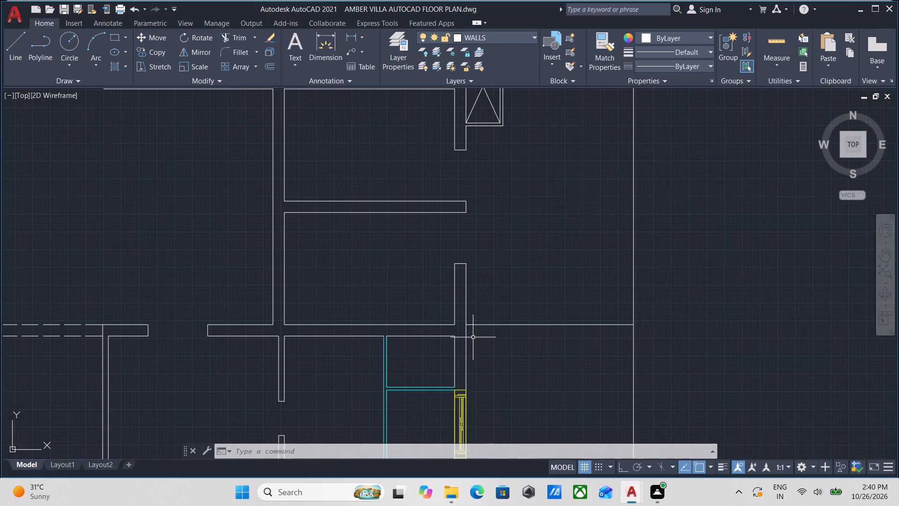
middle_drag(468, 402, 464, 306)
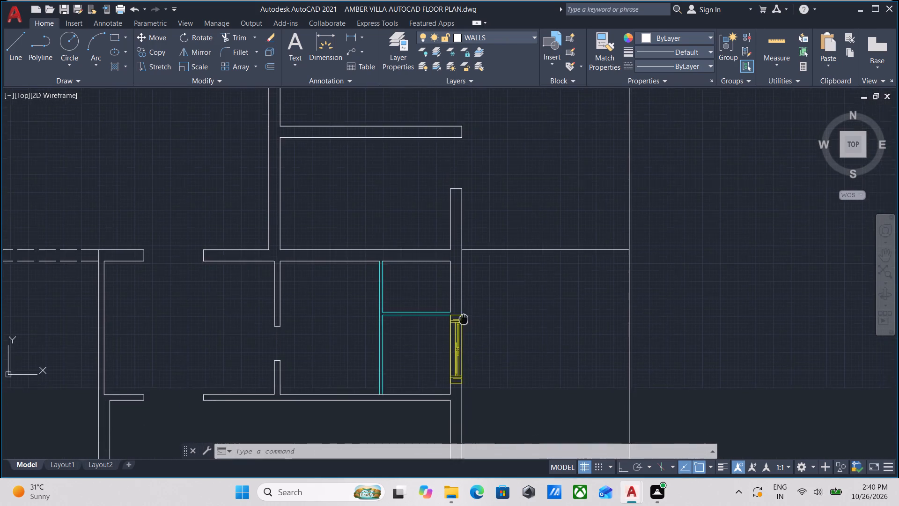
middle_drag(464, 306, 466, 282)
scroll(463, 345, up, 2)
scroll(460, 336, down, 1)
middle_drag(460, 336, 462, 356)
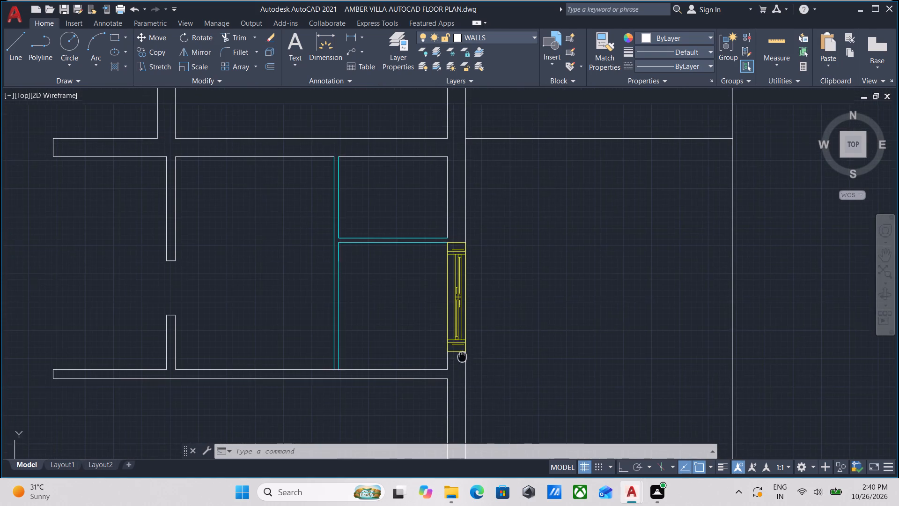
middle_drag(462, 356, 462, 356)
scroll(430, 299, down, 1)
middle_drag(430, 299, 435, 313)
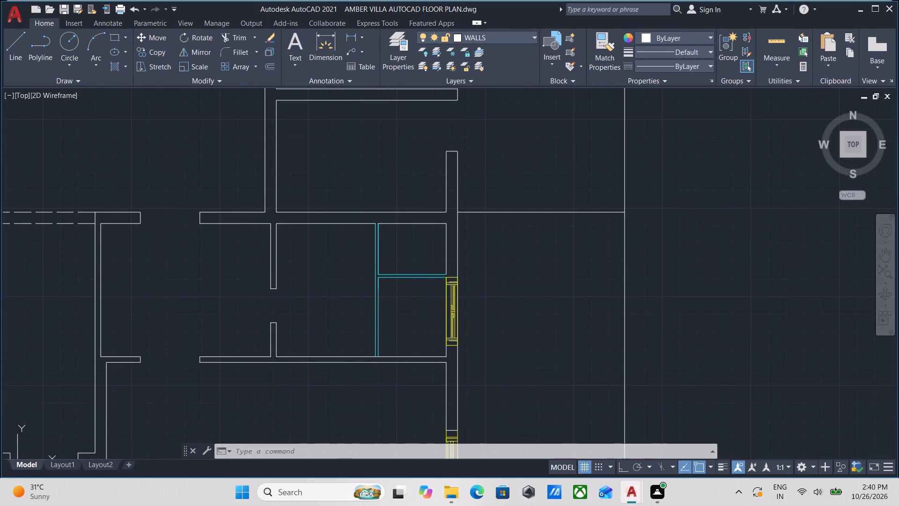
scroll(420, 296, up, 1)
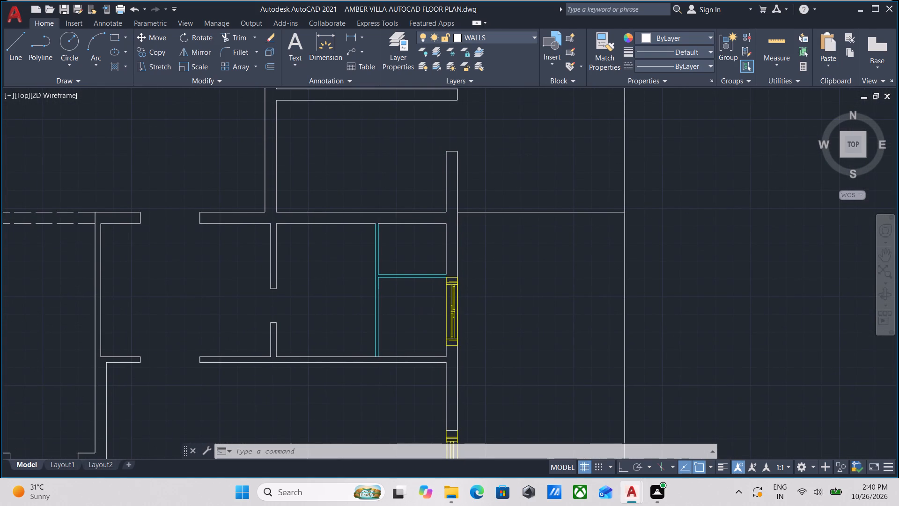
Measure the length of the glass-partitioned room's east wall window between its two end lines with a linear dimension.
text(dli)
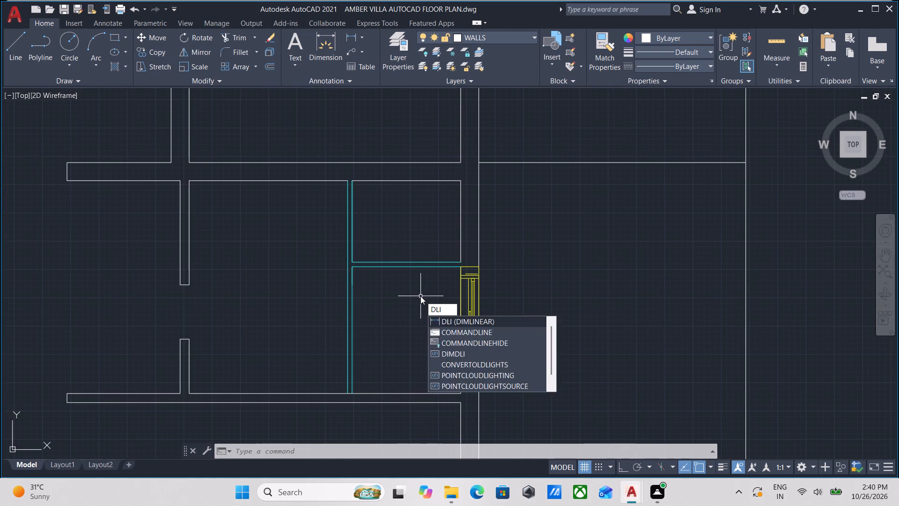
key(Return)
scroll(460, 274, up, 2)
click(462, 261)
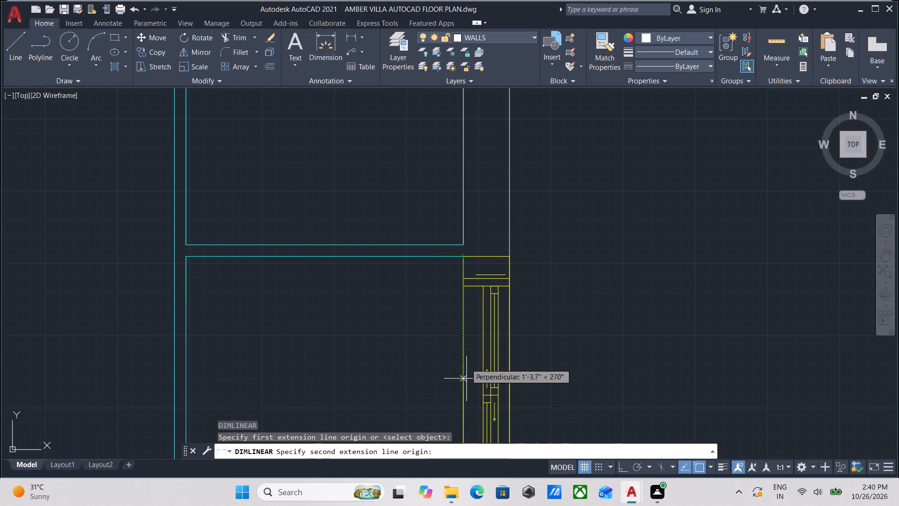
middle_drag(467, 422, 470, 256)
click(468, 368)
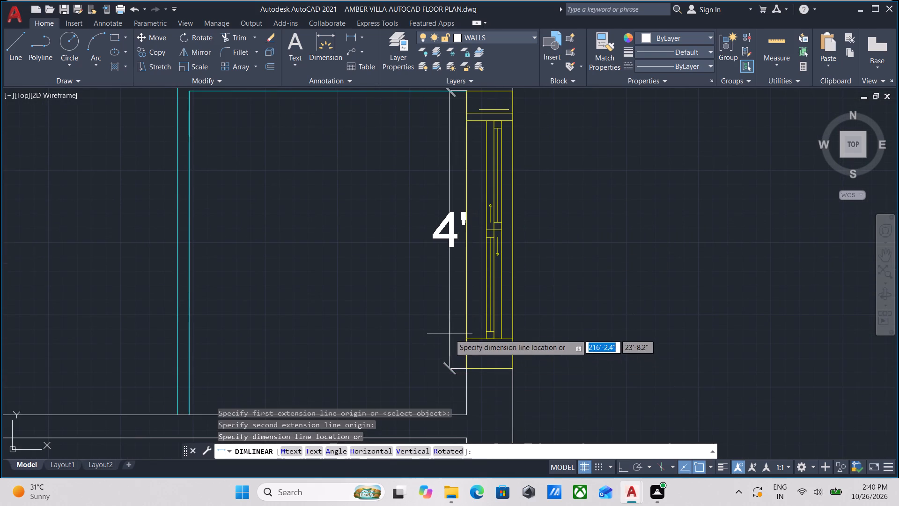
key(Escape)
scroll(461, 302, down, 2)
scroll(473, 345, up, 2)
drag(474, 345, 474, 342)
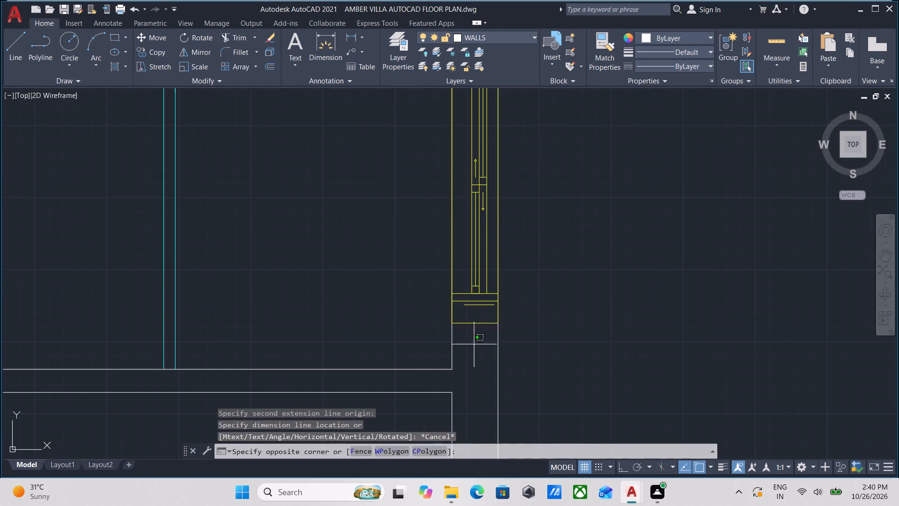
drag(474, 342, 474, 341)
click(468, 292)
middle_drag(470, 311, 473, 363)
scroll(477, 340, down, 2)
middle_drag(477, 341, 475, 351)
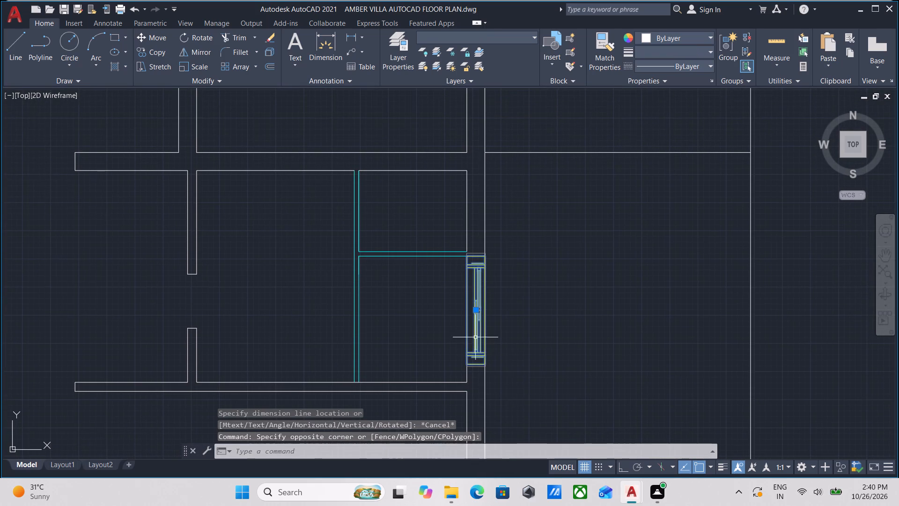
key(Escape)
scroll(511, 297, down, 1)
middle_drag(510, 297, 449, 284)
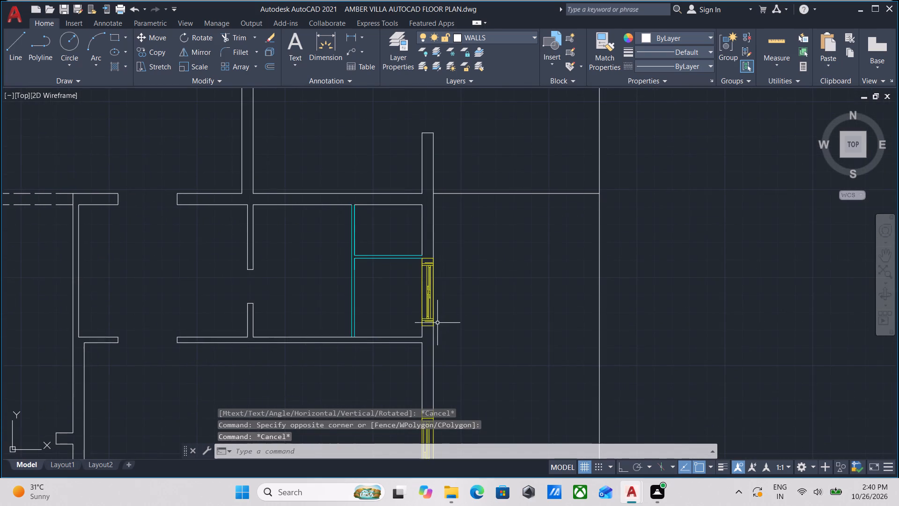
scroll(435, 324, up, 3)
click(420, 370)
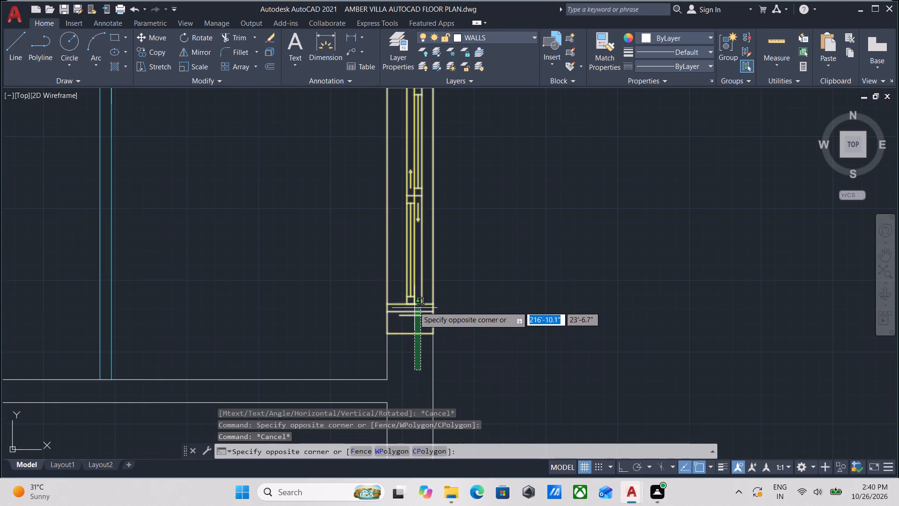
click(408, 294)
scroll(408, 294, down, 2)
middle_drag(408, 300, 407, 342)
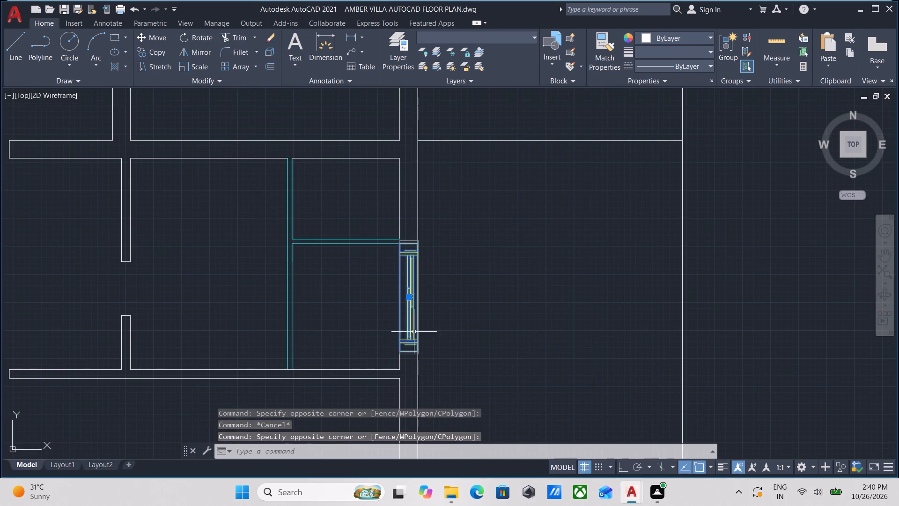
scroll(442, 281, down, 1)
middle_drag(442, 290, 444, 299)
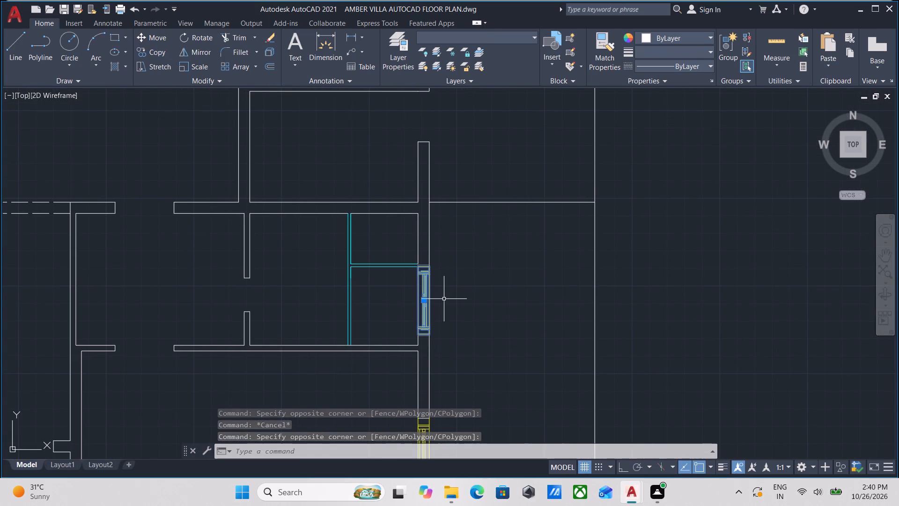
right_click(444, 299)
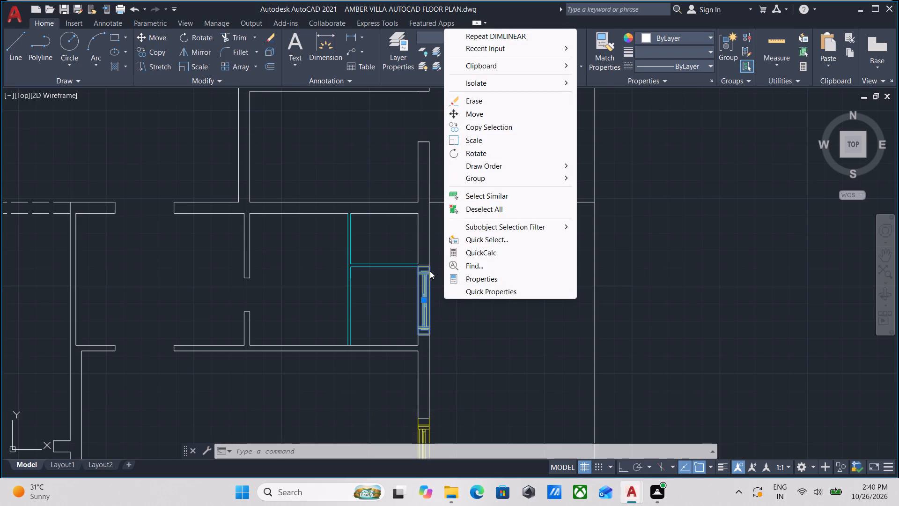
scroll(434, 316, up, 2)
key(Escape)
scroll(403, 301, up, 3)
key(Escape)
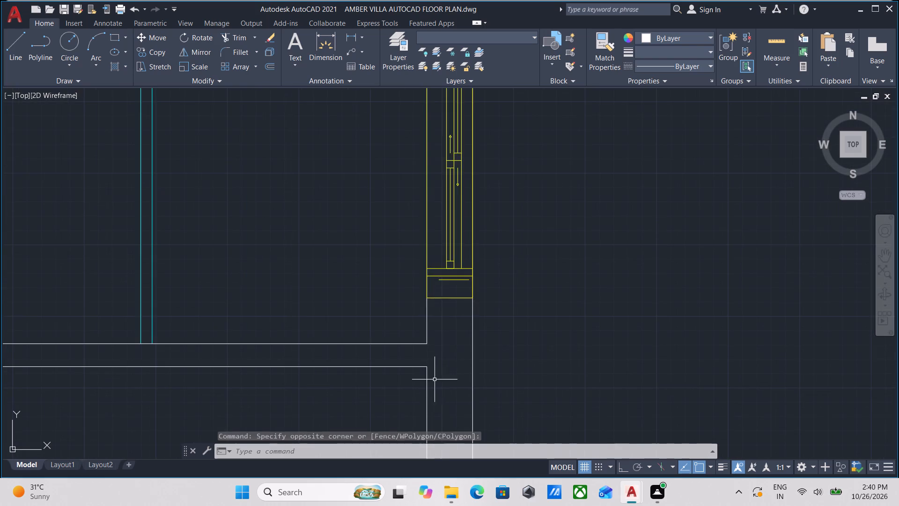
Erase the grouped sliding window from the east wall of the glass-partitioned room.
scroll(428, 340, up, 1)
click(449, 330)
click(443, 206)
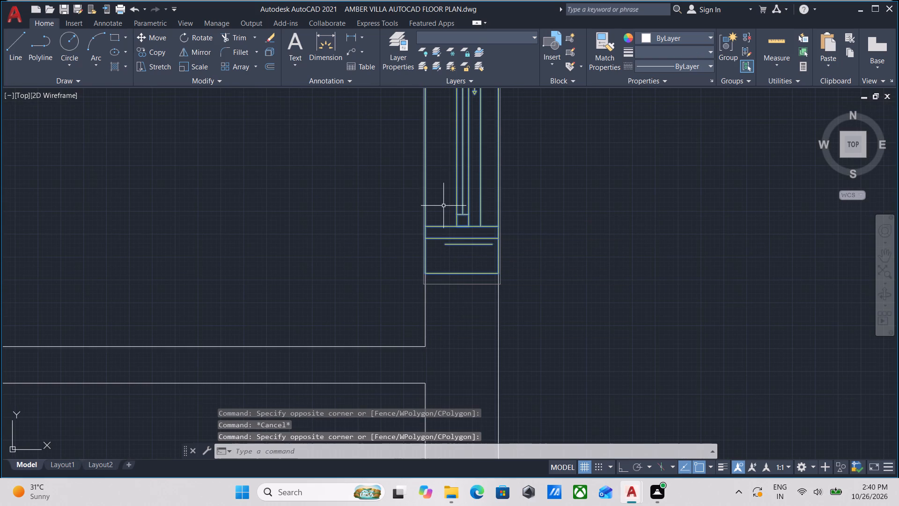
right_click(443, 206)
click(500, 282)
Make WINDOWS the current layer.
scroll(556, 237, down, 3)
middle_drag(556, 237, 518, 249)
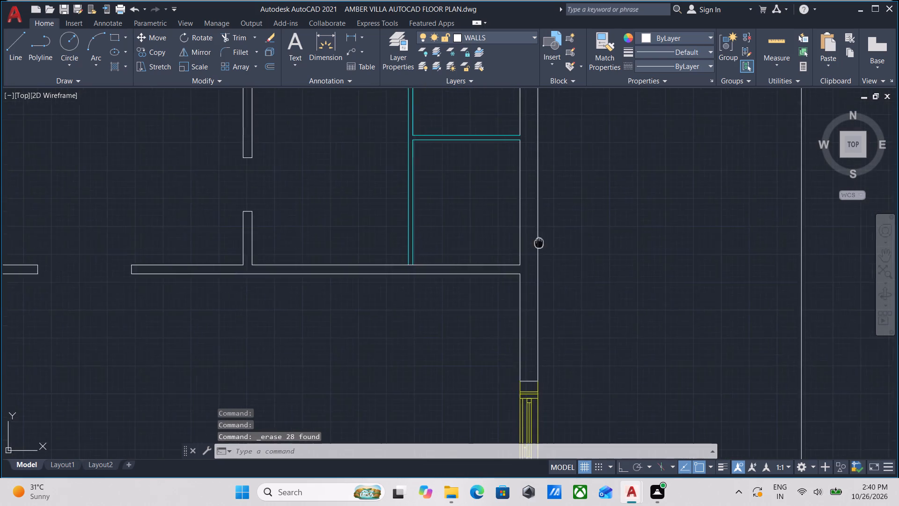
middle_drag(518, 249, 304, 263)
click(492, 39)
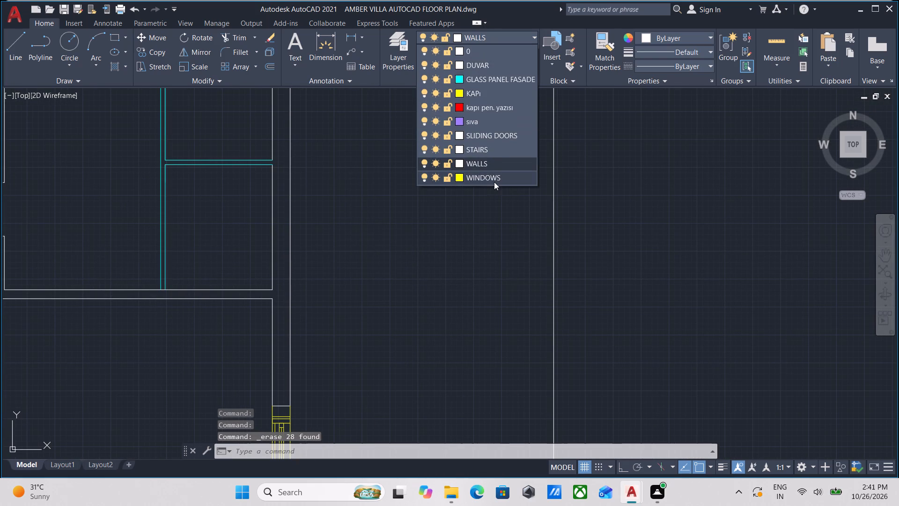
click(494, 182)
Draw a rectangle 2' wide and 8" high in the empty space east of the plan's boundary line.
scroll(572, 191, down, 1)
middle_drag(574, 191, 416, 234)
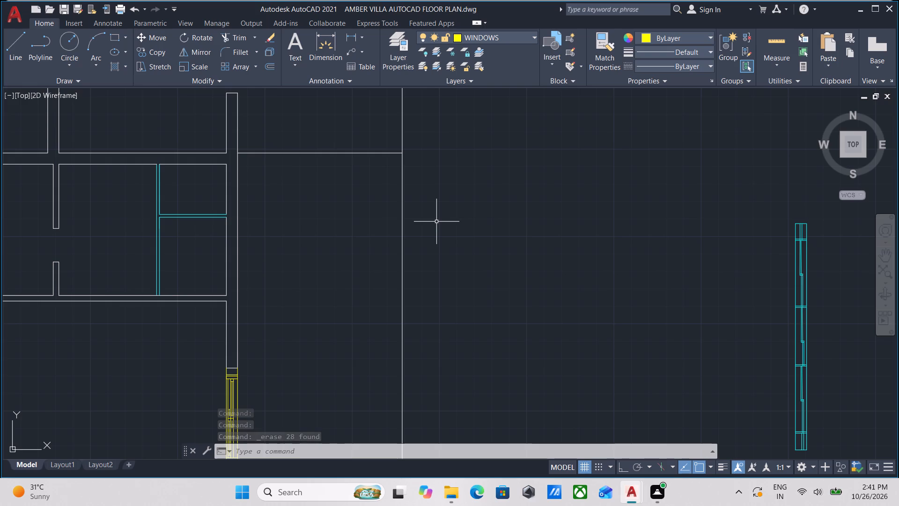
text(rec)
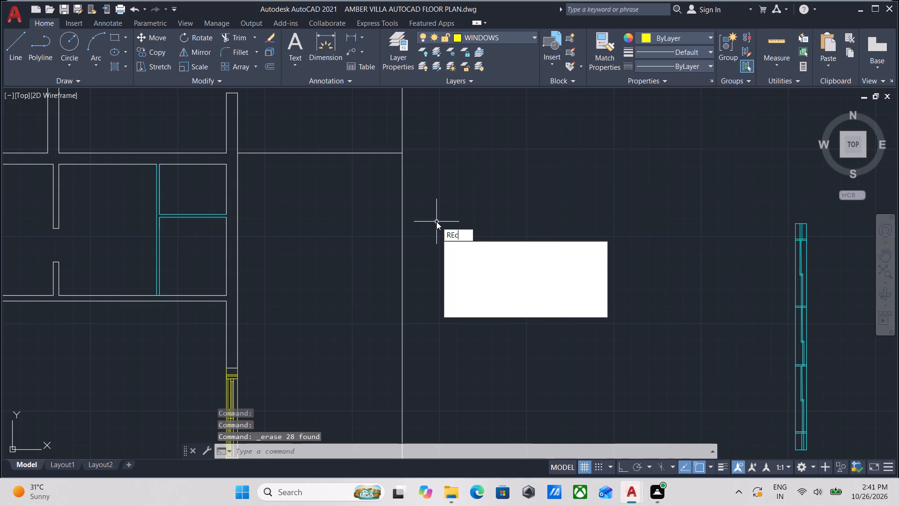
key(Return)
click(426, 251)
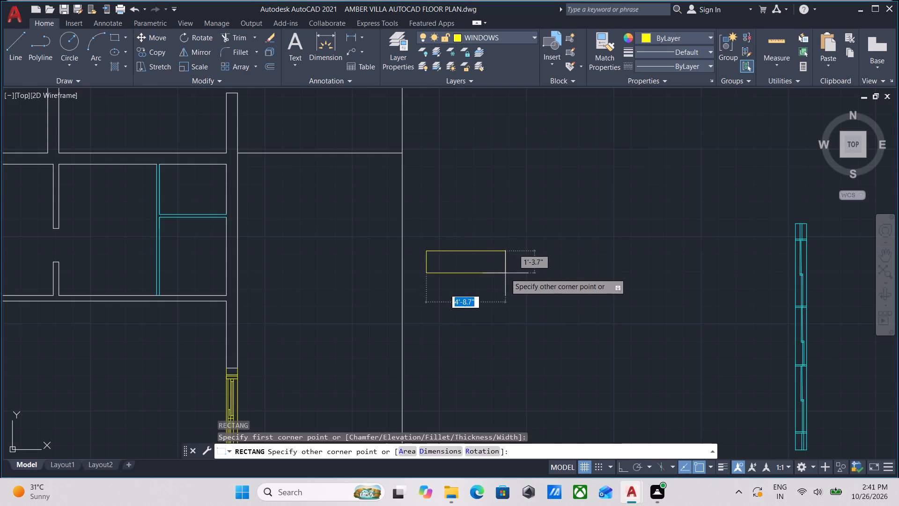
scroll(492, 272, up, 1)
text(2')
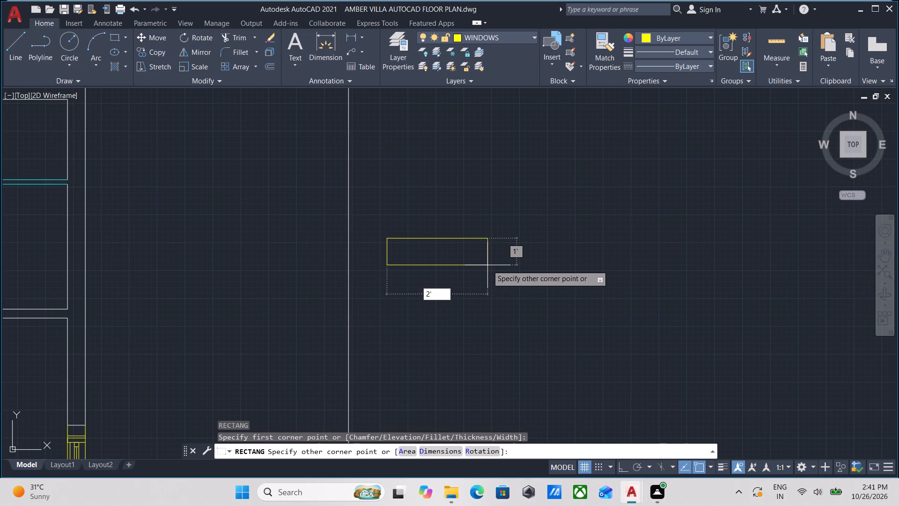
key(Tab)
scroll(449, 264, up, 3)
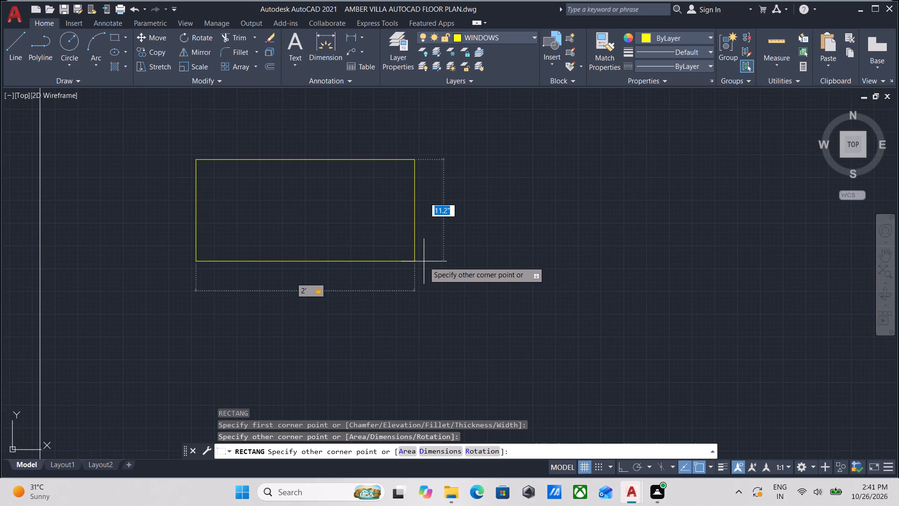
key(8)
key(shift+quotedbl)
key(Return)
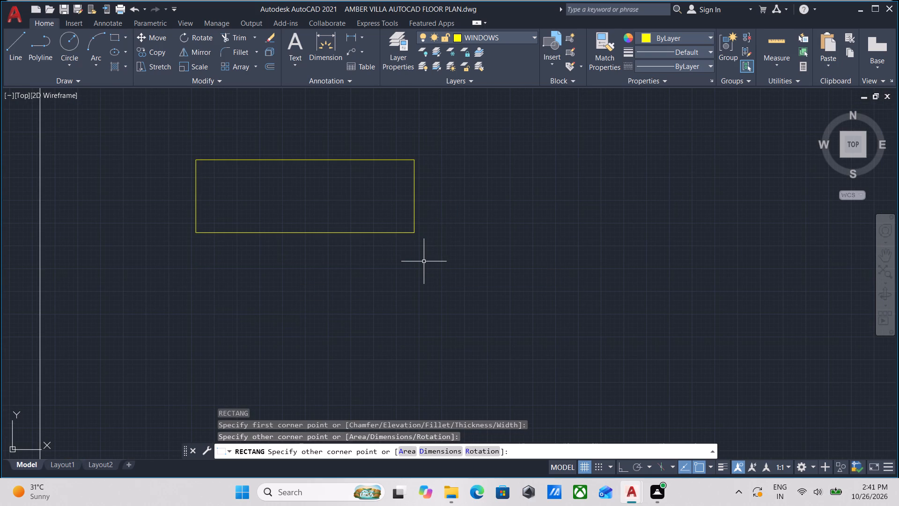
Explode the new window rectangle into separate lines.
drag(438, 202, 427, 195)
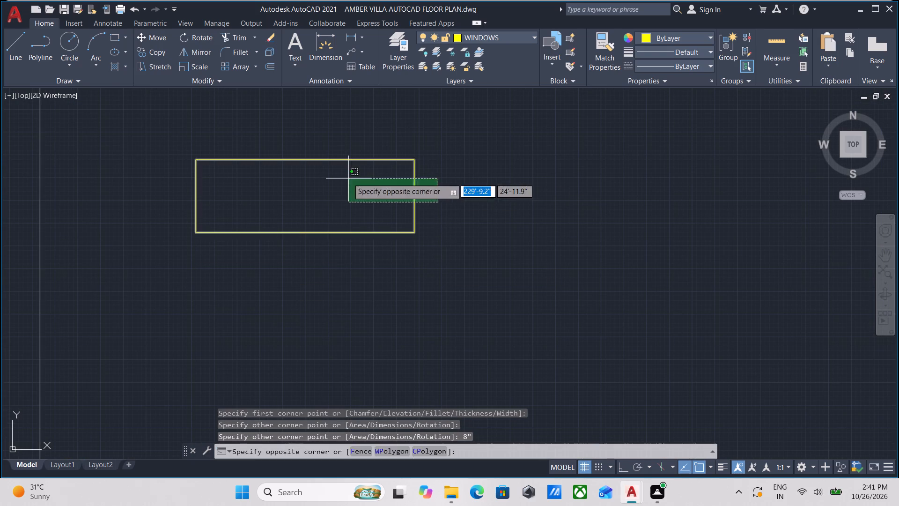
click(348, 178)
key(x)
key(Return)
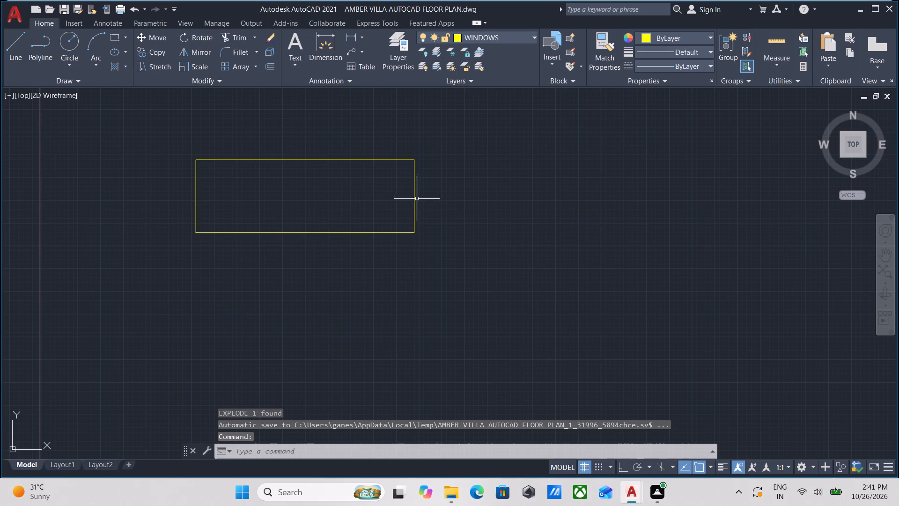
Offset both short sides of the window rectangle 1" inward to form the end frames.
click(439, 201)
click(383, 188)
key(o)
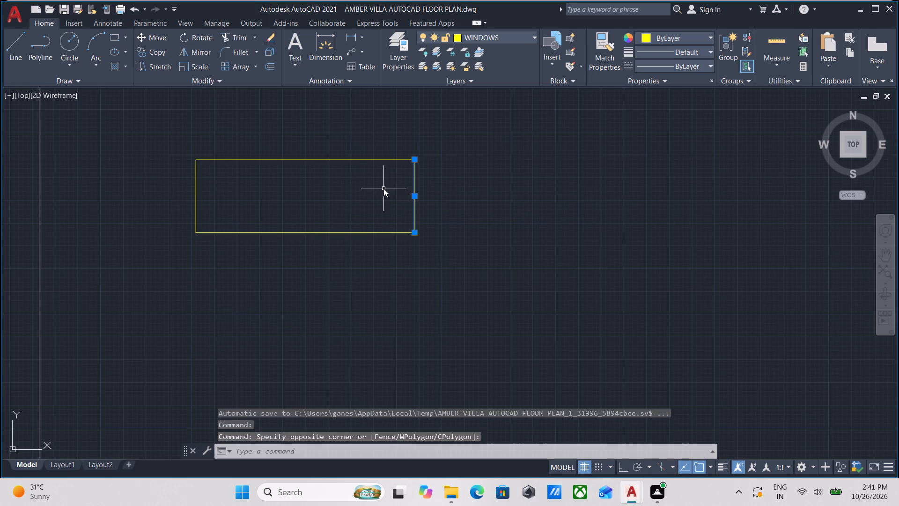
key(Return)
click(416, 193)
click(365, 197)
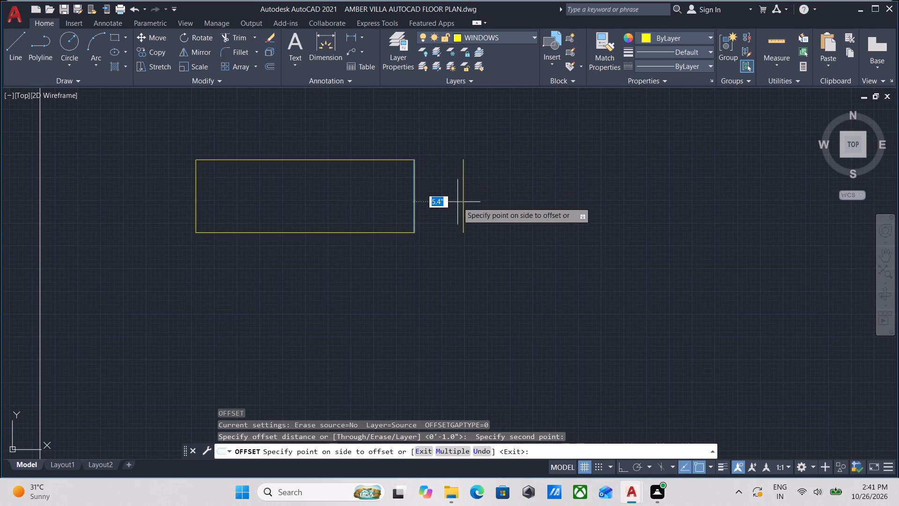
key(1)
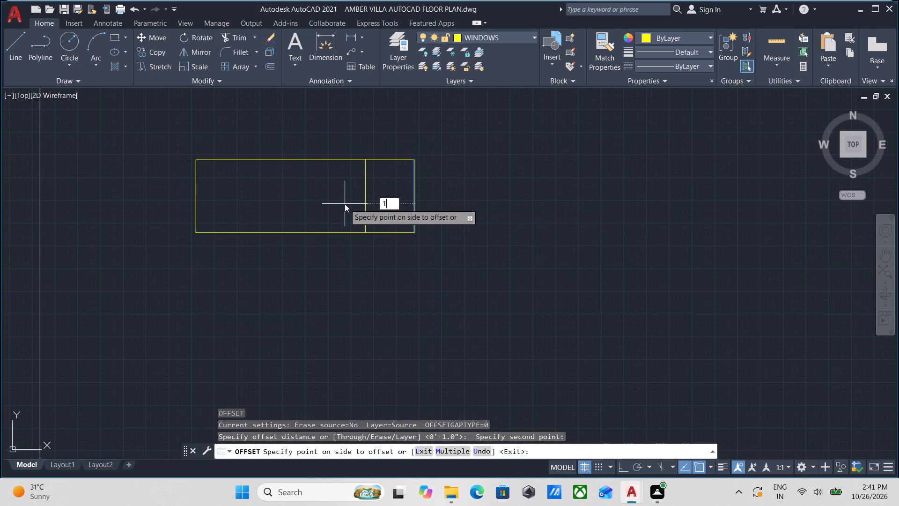
key(shift+quotedbl)
key(Return)
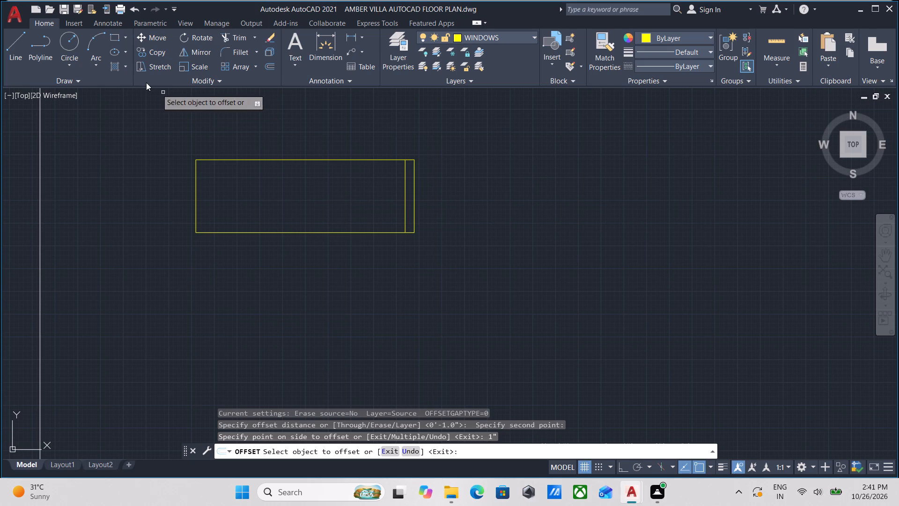
click(195, 199)
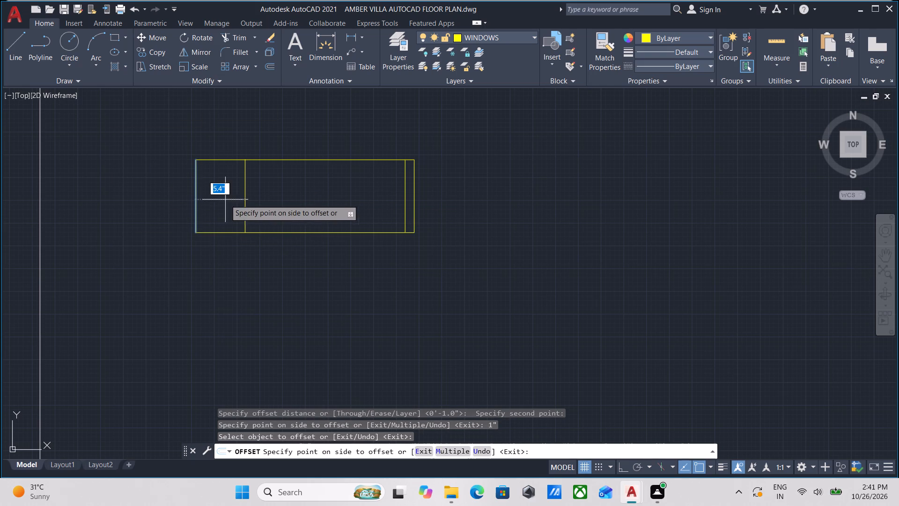
key(1)
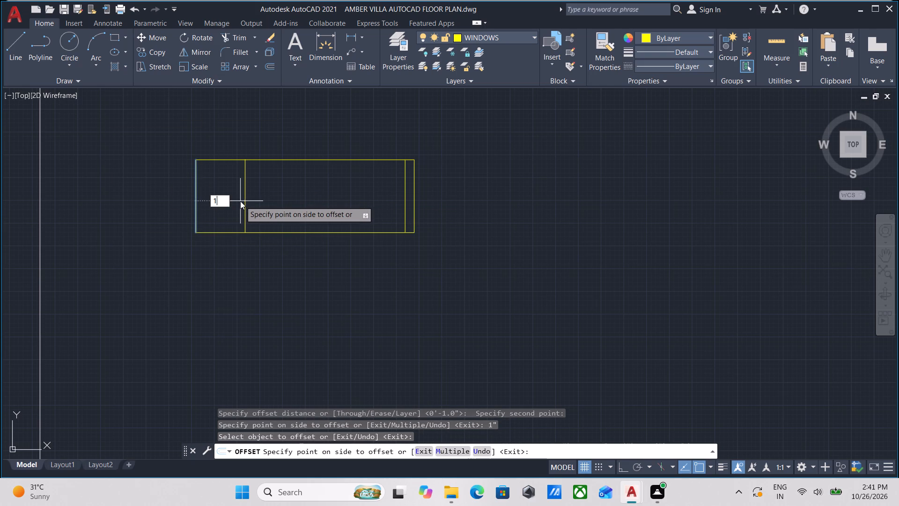
key(shift+quotedbl)
key(Return)
key(Escape)
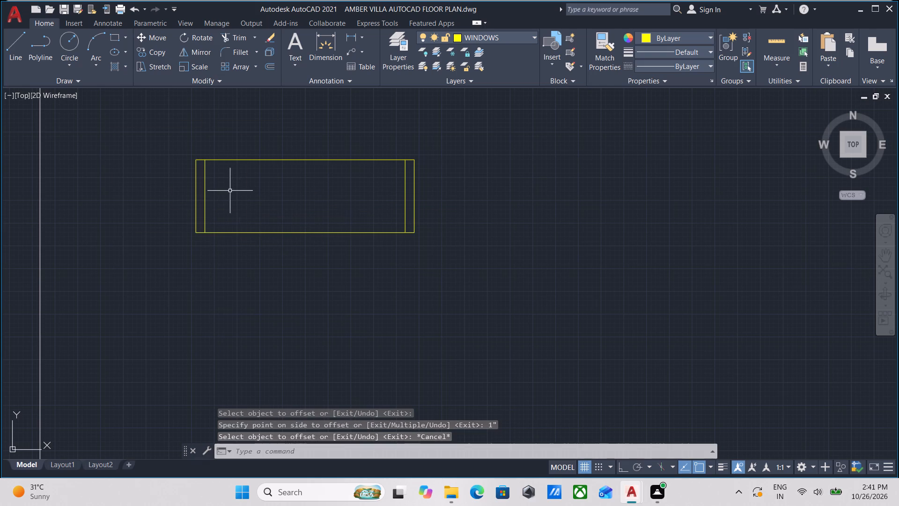
Draw a horizontal centre line between the midpoints of the window's two inner frame lines.
key(l)
key(Return)
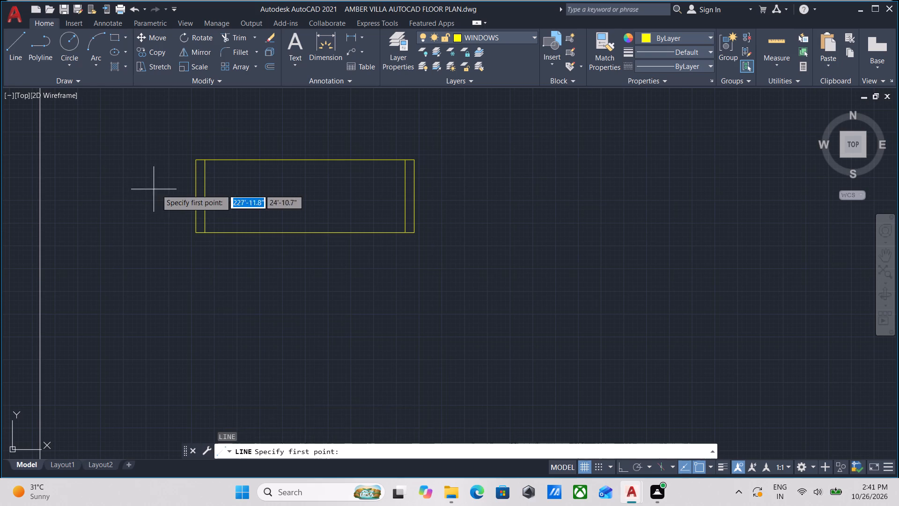
scroll(191, 187, up, 1)
click(212, 202)
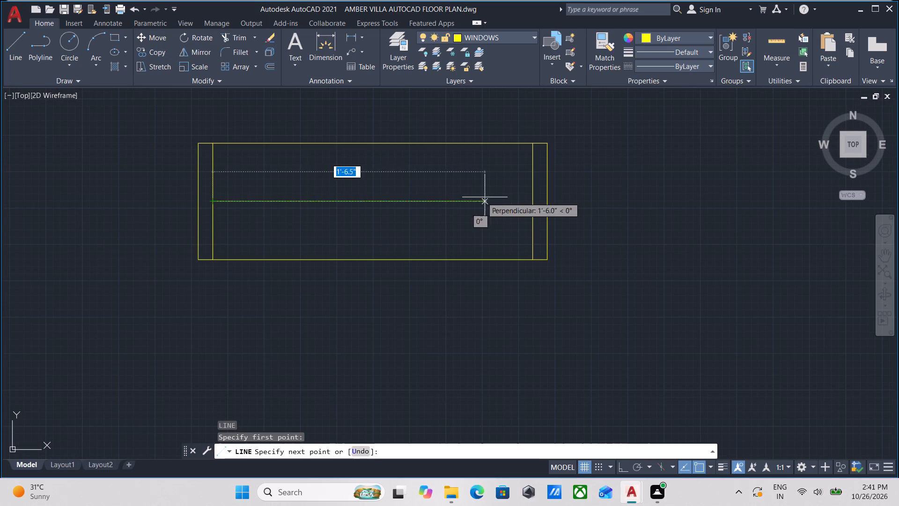
click(534, 201)
key(Escape)
Offset the window's centre line 0.5" to each side.
click(407, 210)
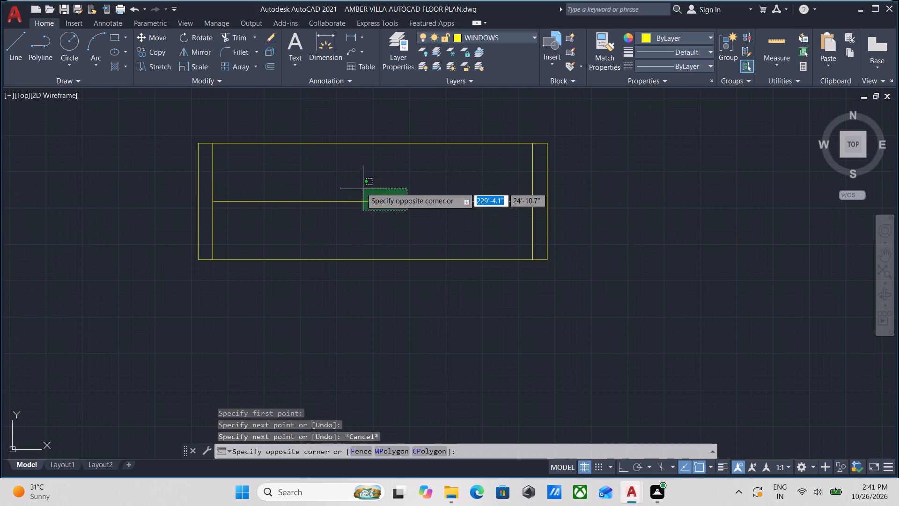
click(357, 186)
key(o)
key(Return)
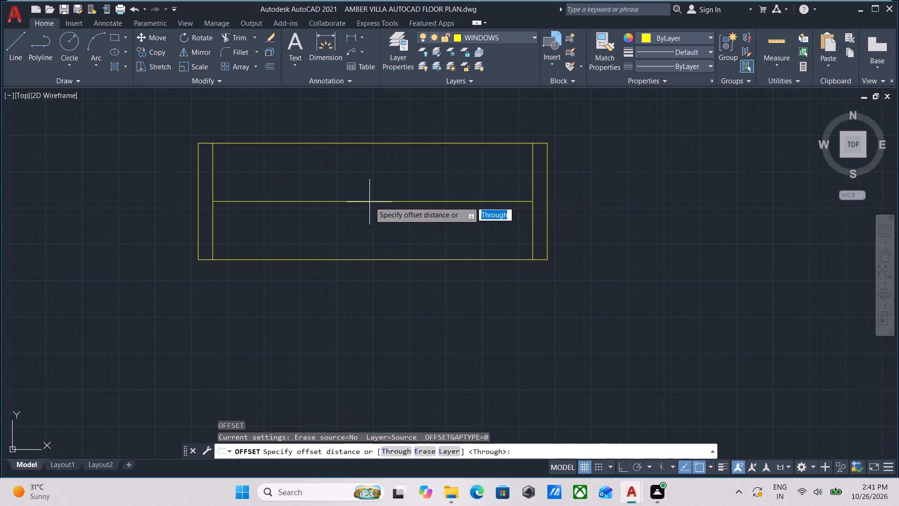
click(369, 201)
drag(376, 175, 376, 191)
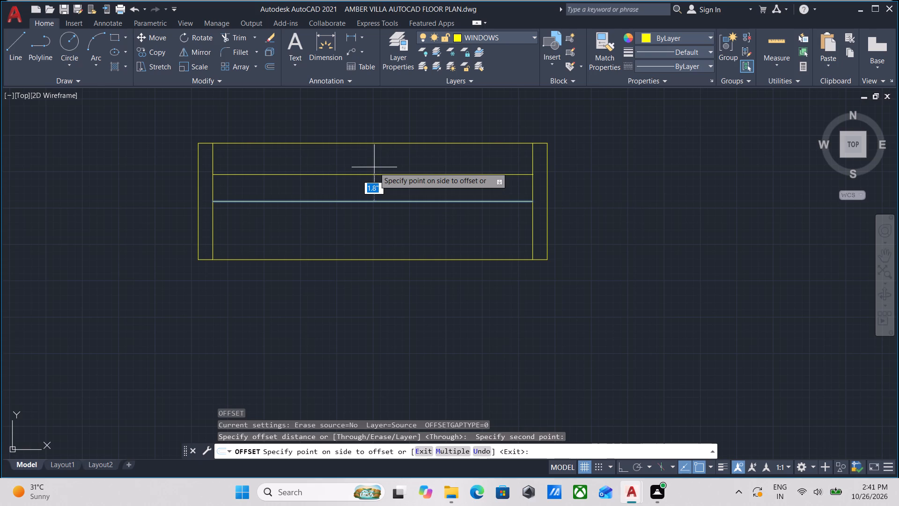
text(0.5)
key(shift+quotedbl)
key(Return)
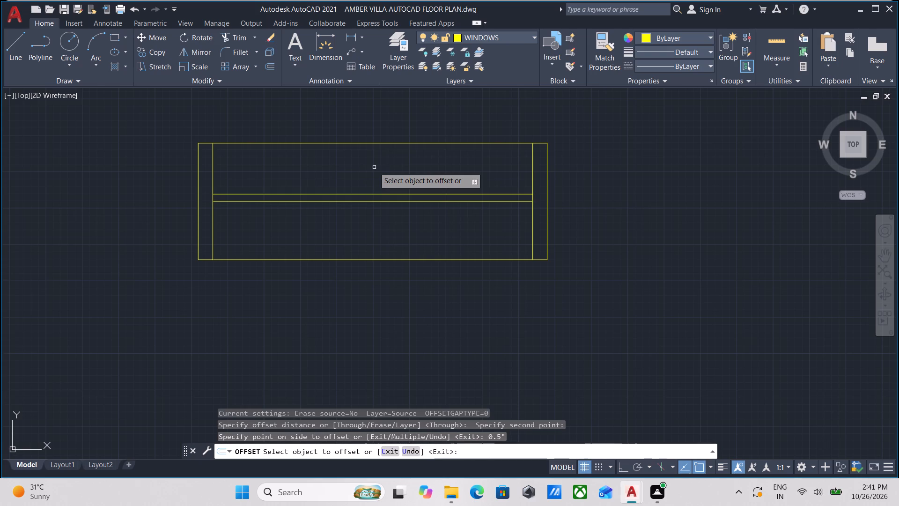
click(384, 201)
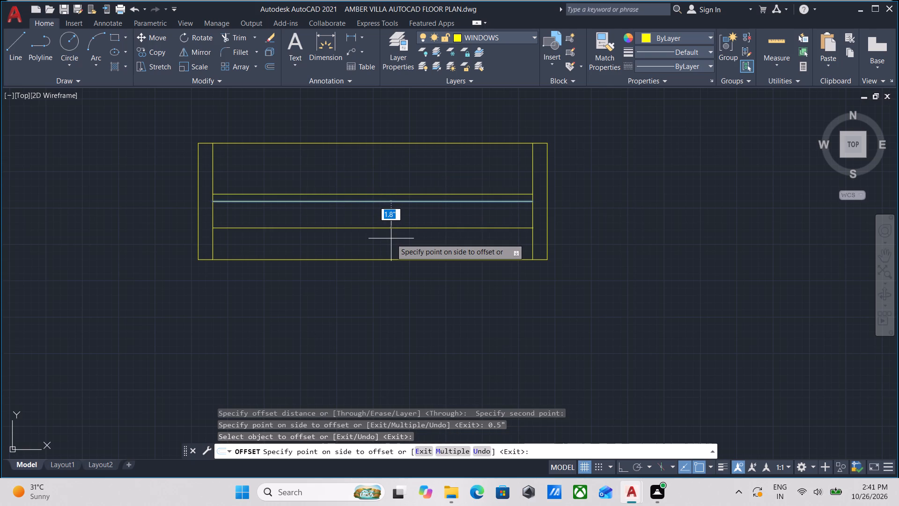
text(0.5)
key(shift+quotedbl)
key(Return)
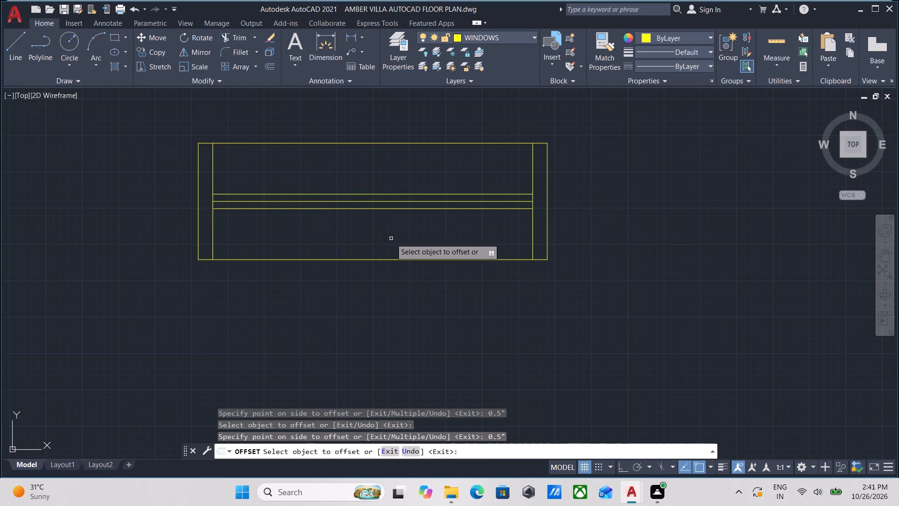
key(Escape)
Trim away the window's centre line and the inner frame line segments between the two offset lines at both ends.
scroll(443, 198, up, 2)
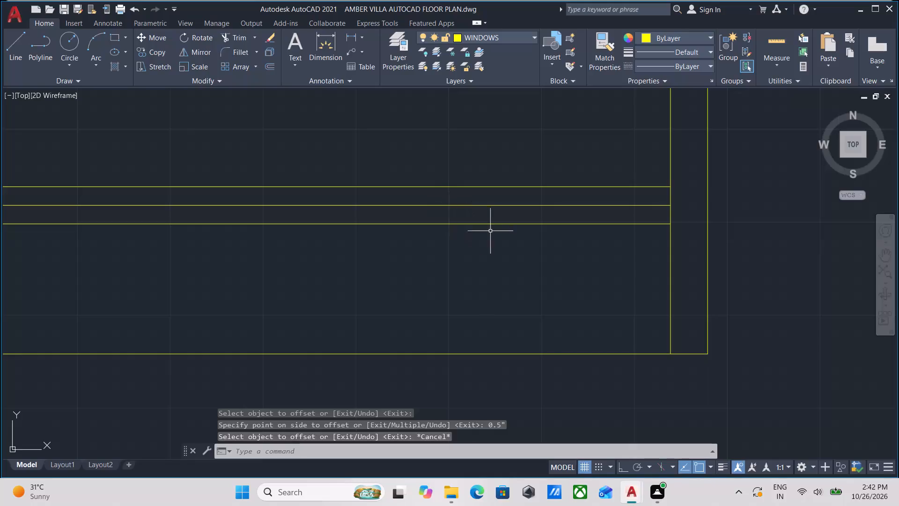
scroll(514, 207, down, 2)
middle_drag(516, 206, 443, 223)
middle_drag(243, 267, 252, 263)
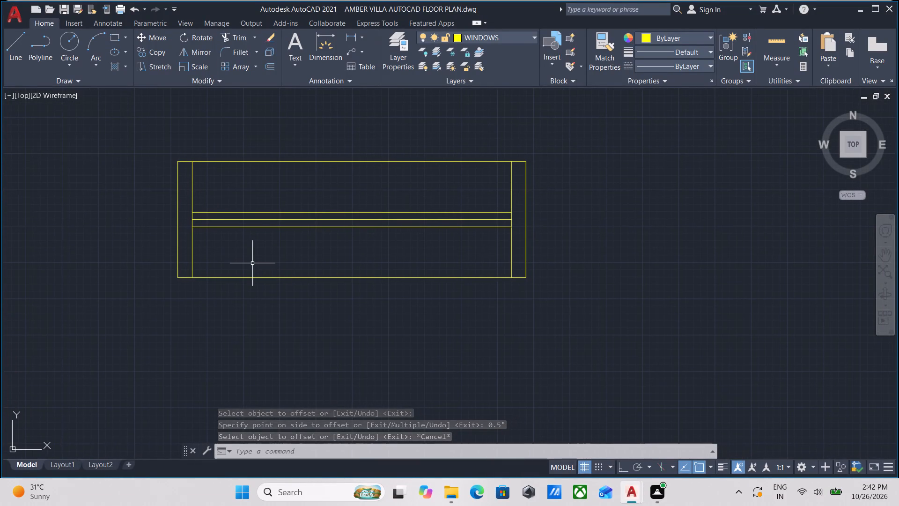
text(tr)
key(Return)
scroll(178, 230, up, 3)
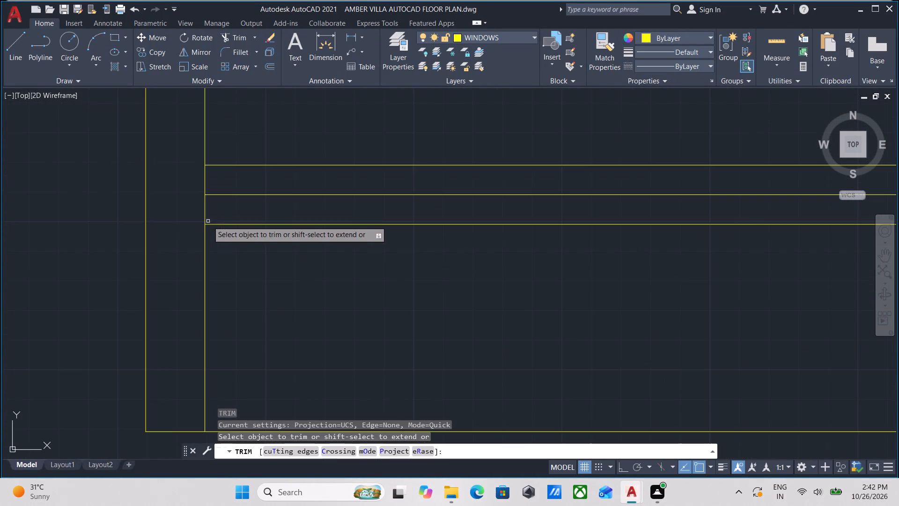
click(191, 214)
click(228, 209)
click(227, 204)
click(224, 186)
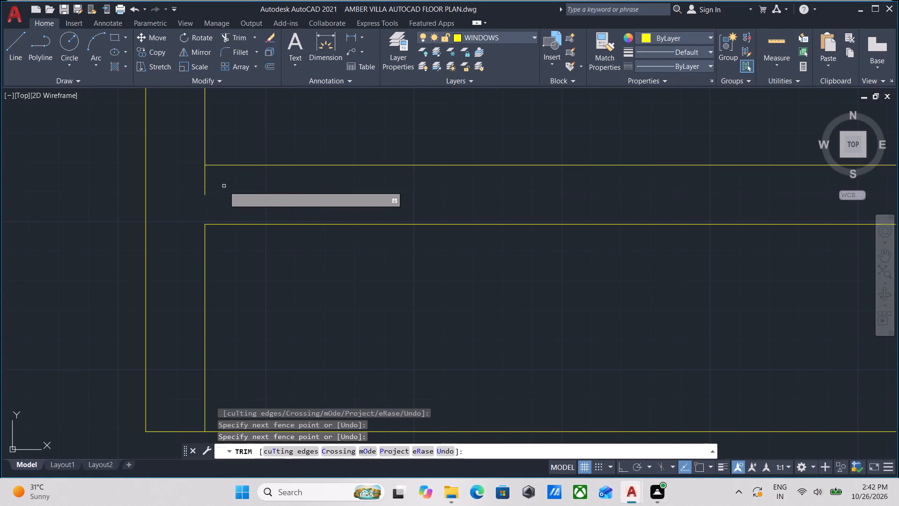
click(222, 186)
click(195, 186)
scroll(336, 257, down, 3)
middle_drag(363, 275, 159, 267)
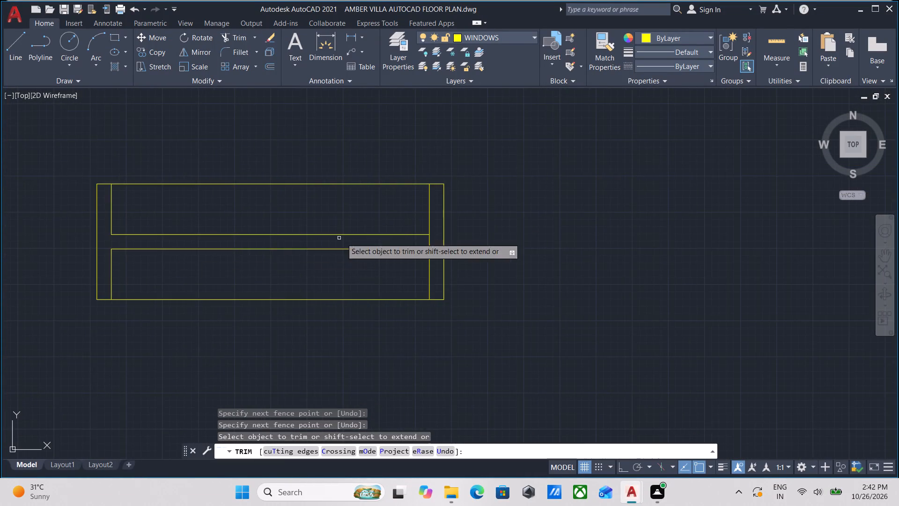
scroll(403, 245, up, 2)
click(442, 230)
click(475, 233)
key(Escape)
Group all lines of the finished 2' window into a single object.
scroll(478, 233, down, 4)
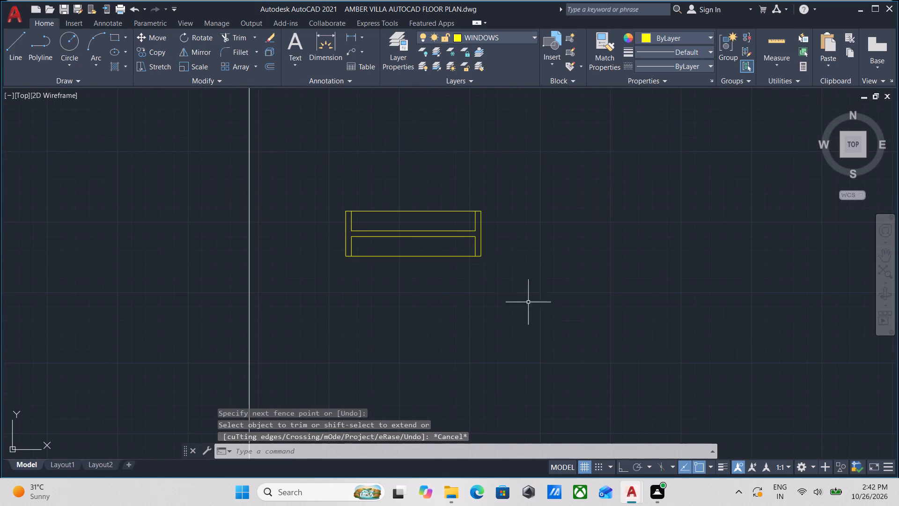
click(531, 307)
click(283, 179)
key(g)
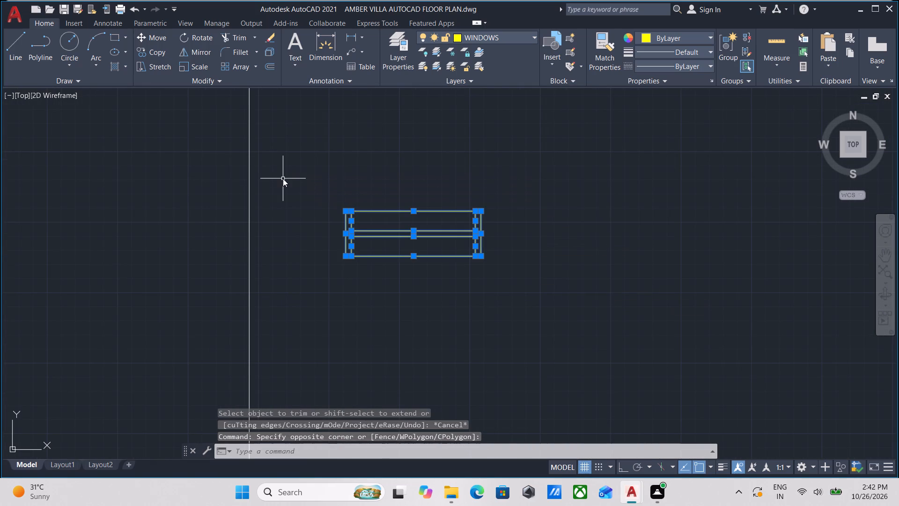
key(Return)
Rotate the grouped window 90° clockwise about its lower-left corner, with Ortho on, so it stands vertically.
drag(460, 275, 466, 279)
click(362, 201)
scroll(403, 212, down, 3)
middle_drag(429, 233, 431, 241)
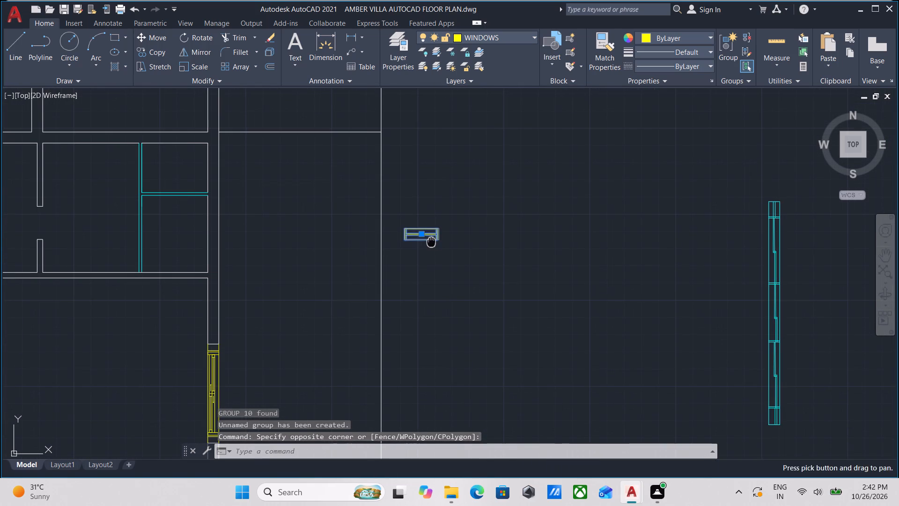
scroll(435, 238, down, 1)
scroll(435, 238, up, 2)
middle_drag(439, 255, 463, 309)
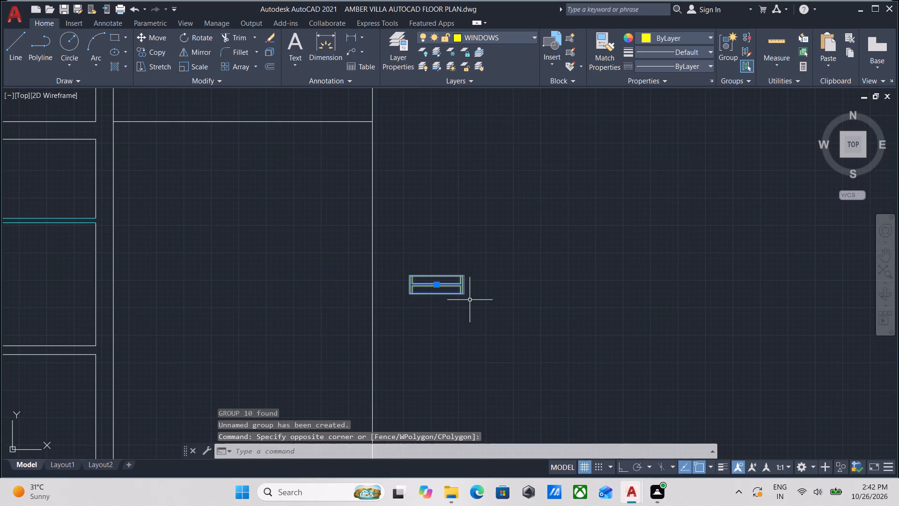
key(r)
key(o)
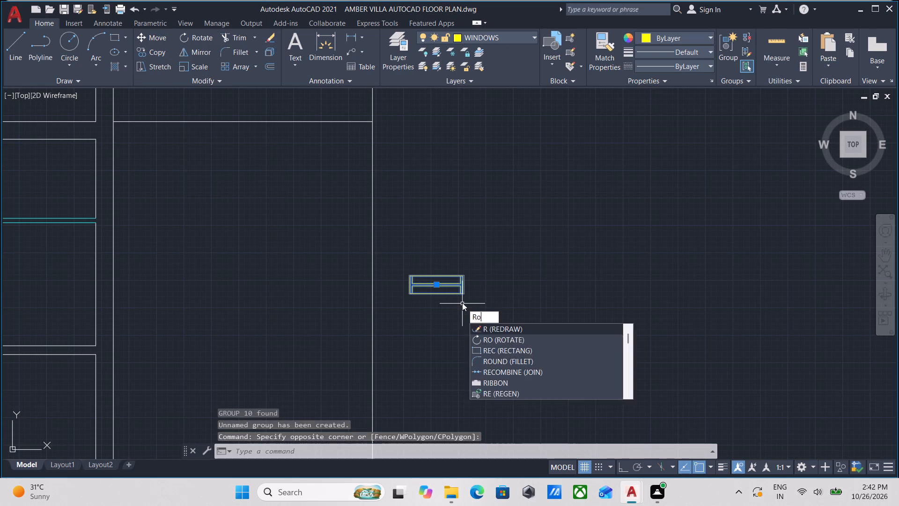
key(Return)
scroll(419, 297, up, 1)
click(403, 290)
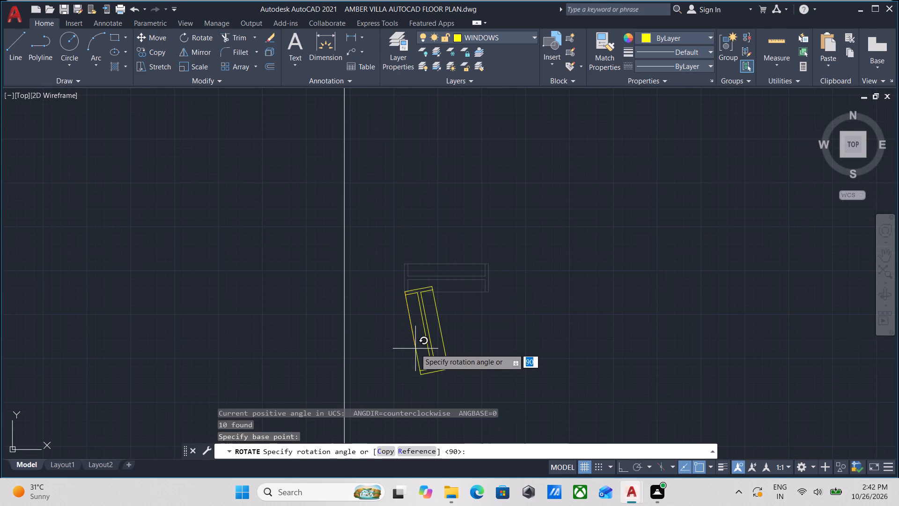
key(F8)
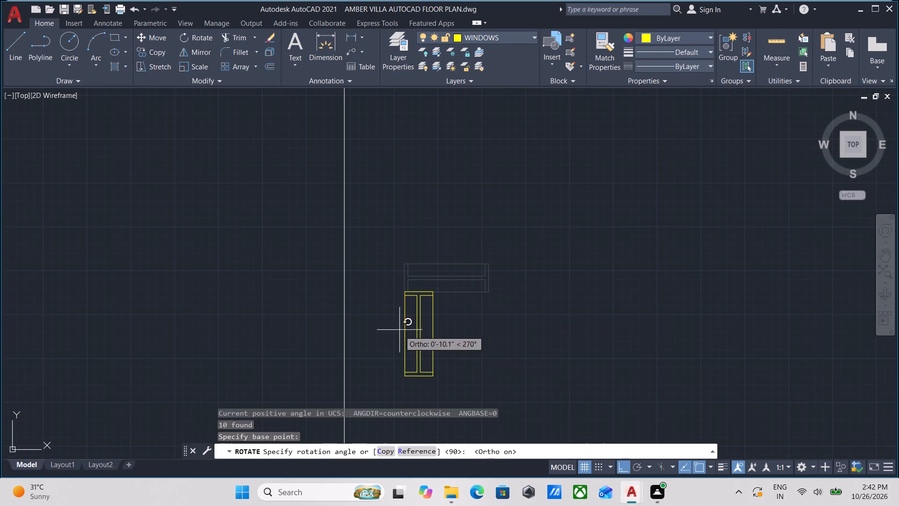
click(399, 348)
Copy the vertical window by its upper-left corner into the east wall, where the horizontal glass partition's lower line meets the inner wall face.
click(463, 344)
click(410, 319)
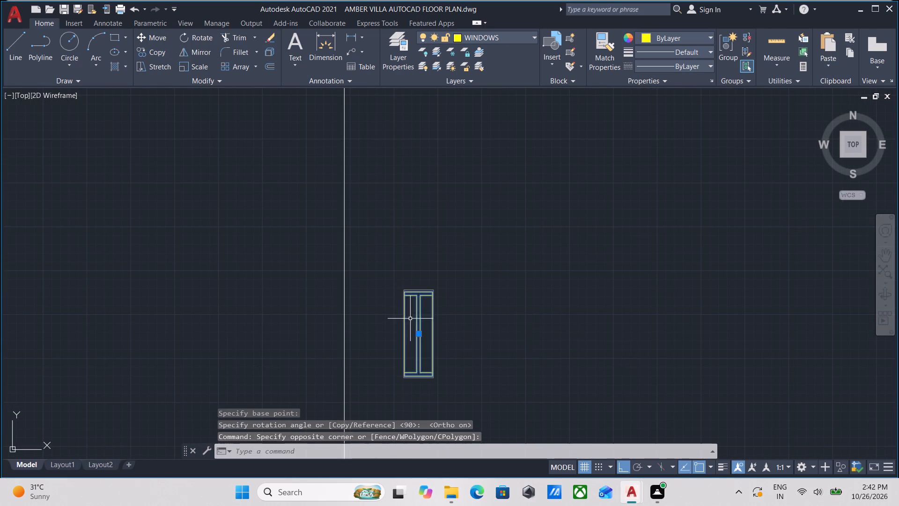
scroll(431, 310, down, 2)
middle_drag(434, 311, 444, 260)
scroll(462, 302, up, 2)
scroll(462, 302, down, 1)
middle_drag(462, 302, 492, 308)
scroll(501, 309, down, 1)
text(co)
key(Return)
scroll(466, 262, up, 3)
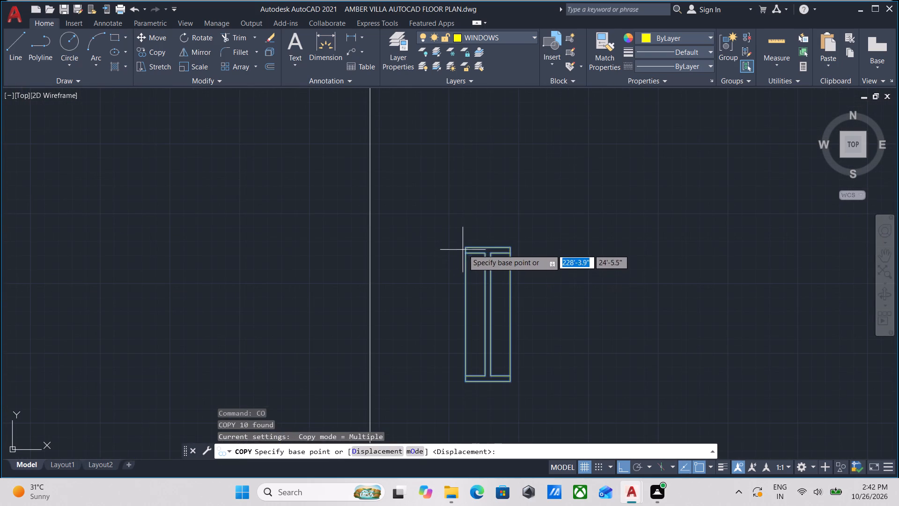
click(465, 245)
middle_drag(68, 231, 450, 222)
scroll(190, 229, down, 1)
middle_drag(204, 233, 418, 237)
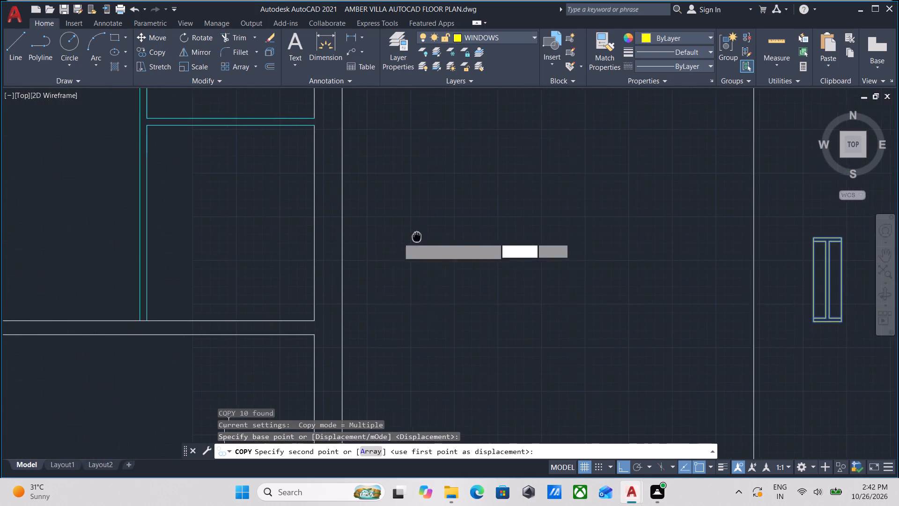
middle_drag(418, 237, 418, 236)
scroll(374, 240, down, 2)
key(F8)
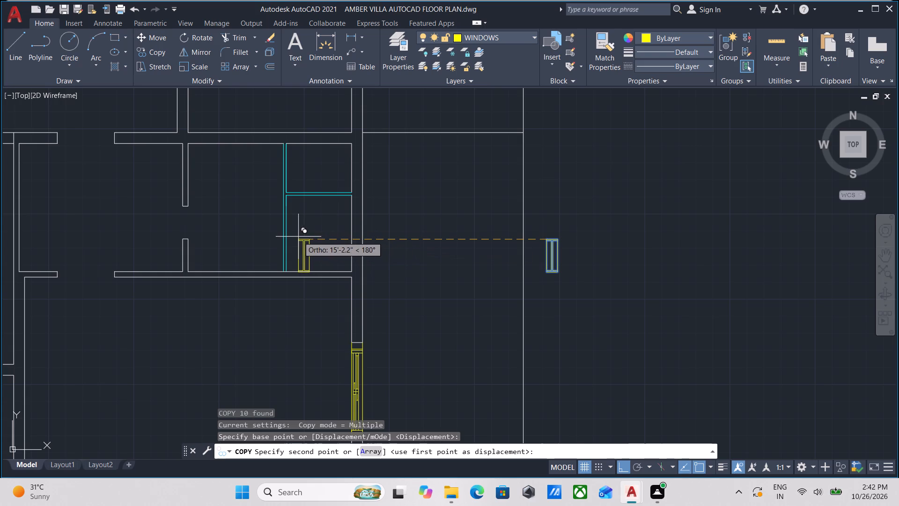
scroll(363, 184, up, 3)
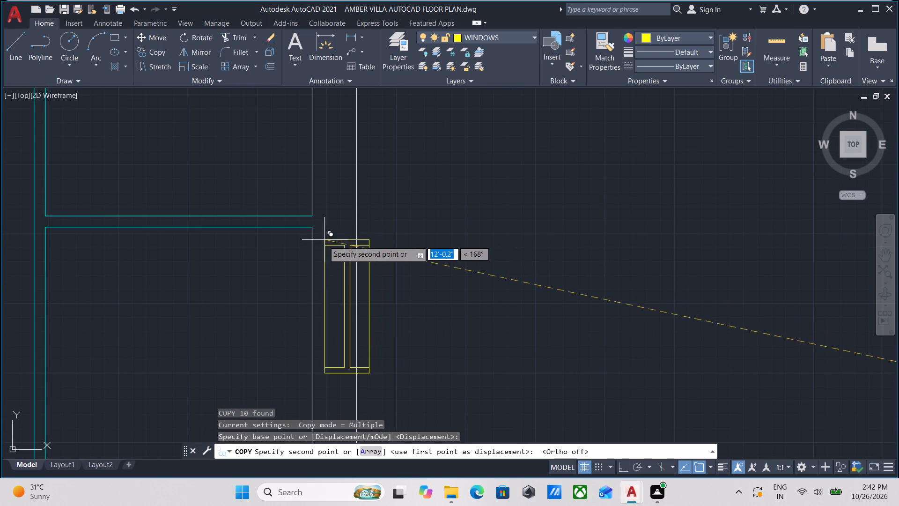
click(314, 224)
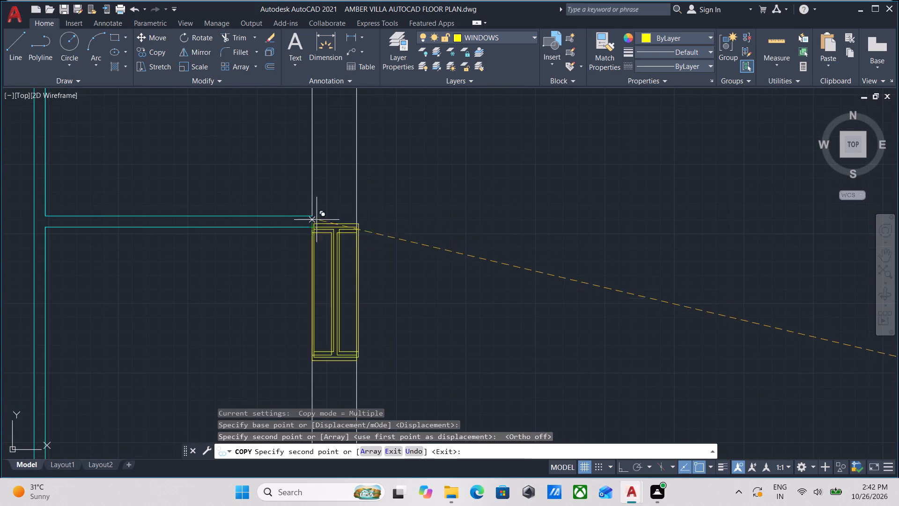
middle_drag(356, 164, 383, 321)
scroll(360, 198, down, 1)
middle_drag(359, 198, 380, 322)
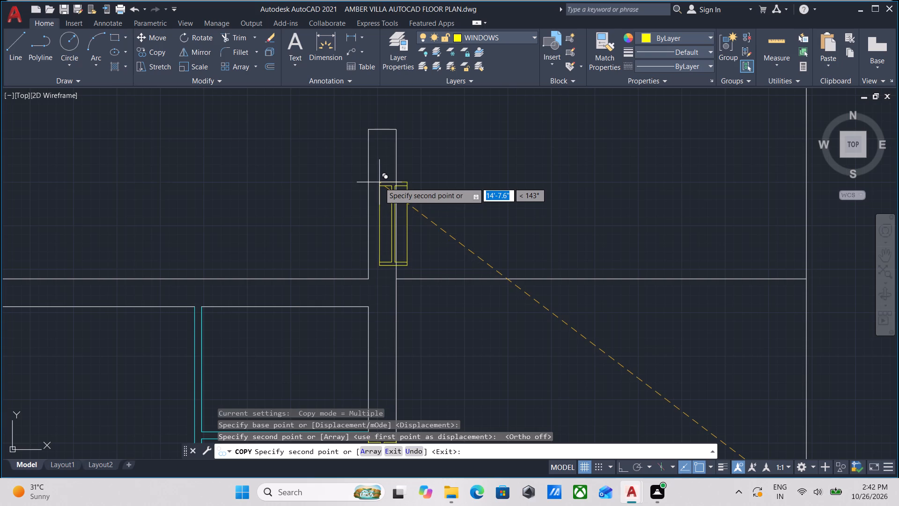
key(Escape)
Copy the glass-partitioned room's window by its lower-left corner into the short east wall stub just north of that room.
scroll(379, 179, down, 3)
middle_drag(379, 178, 389, 161)
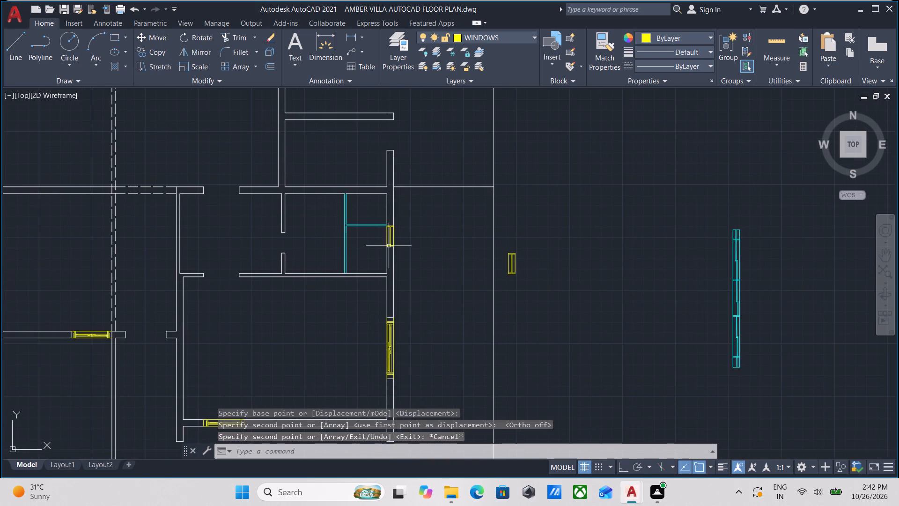
scroll(389, 247, up, 6)
drag(406, 270, 404, 260)
click(364, 188)
middle_drag(369, 201, 380, 270)
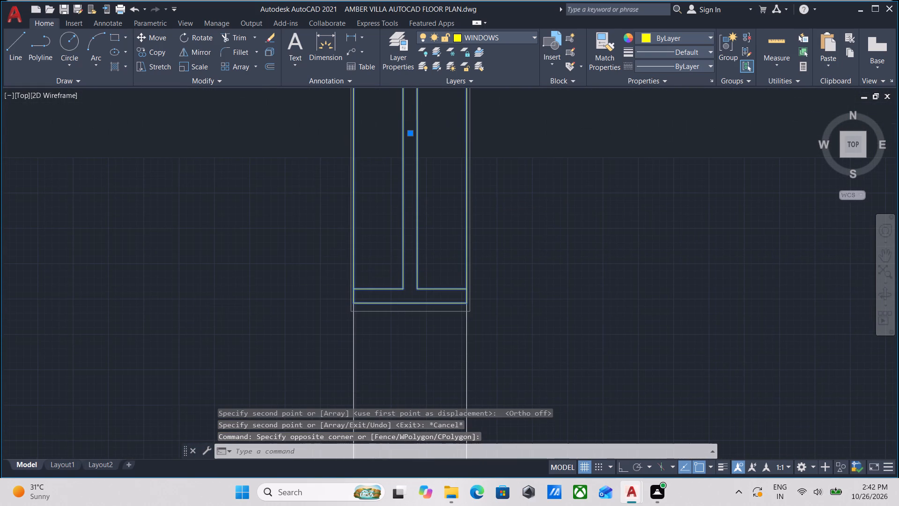
text(co)
key(Return)
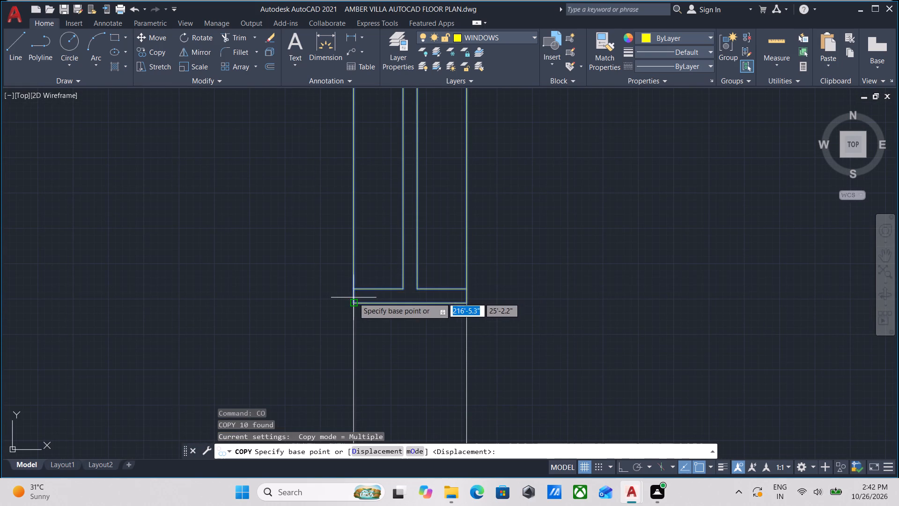
drag(353, 301, 355, 296)
scroll(362, 132, down, 1)
middle_drag(358, 150, 352, 433)
middle_drag(363, 207, 388, 347)
scroll(362, 207, down, 1)
scroll(425, 210, down, 1)
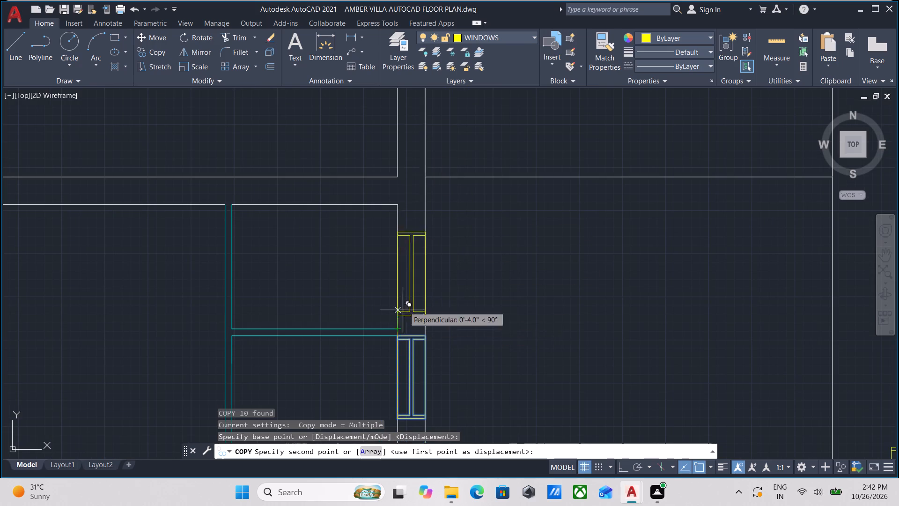
scroll(423, 210, down, 1)
middle_drag(423, 213, 434, 351)
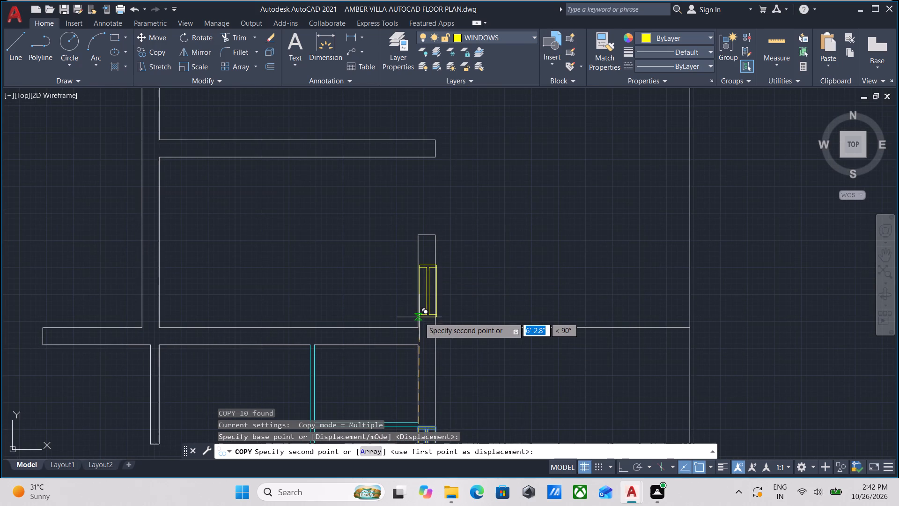
click(418, 317)
key(Escape)
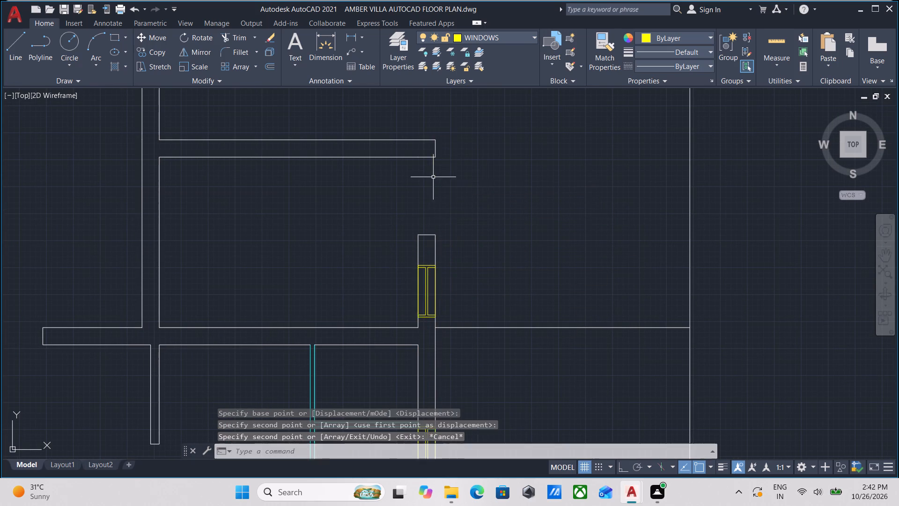
Look over the floor plan and its east wall for other places that need the same 2' window.
scroll(433, 177, down, 4)
middle_drag(485, 220, 303, 188)
scroll(322, 240, up, 3)
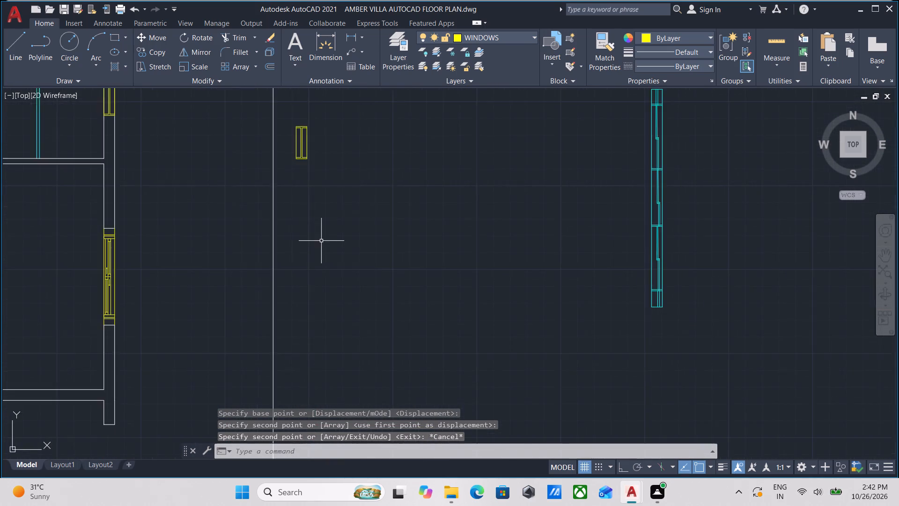
scroll(323, 238, down, 3)
middle_drag(326, 241, 369, 305)
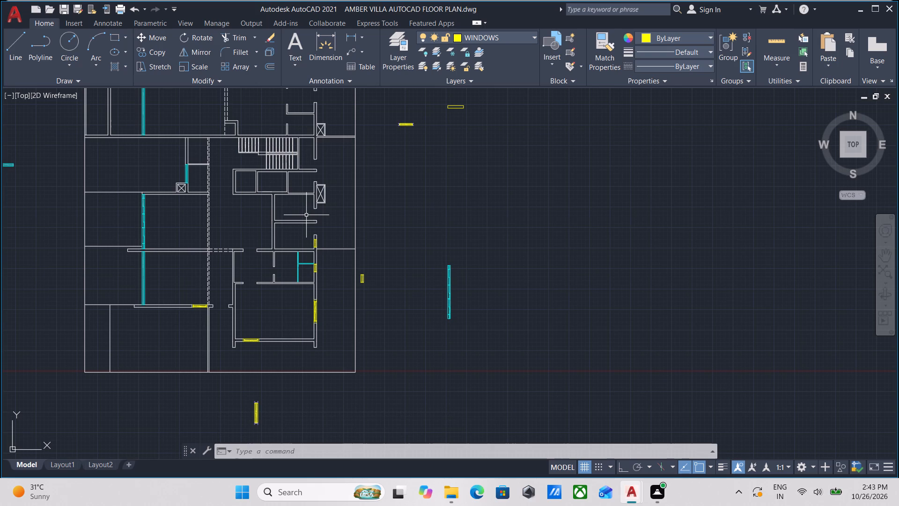
scroll(308, 210, down, 2)
scroll(308, 210, up, 1)
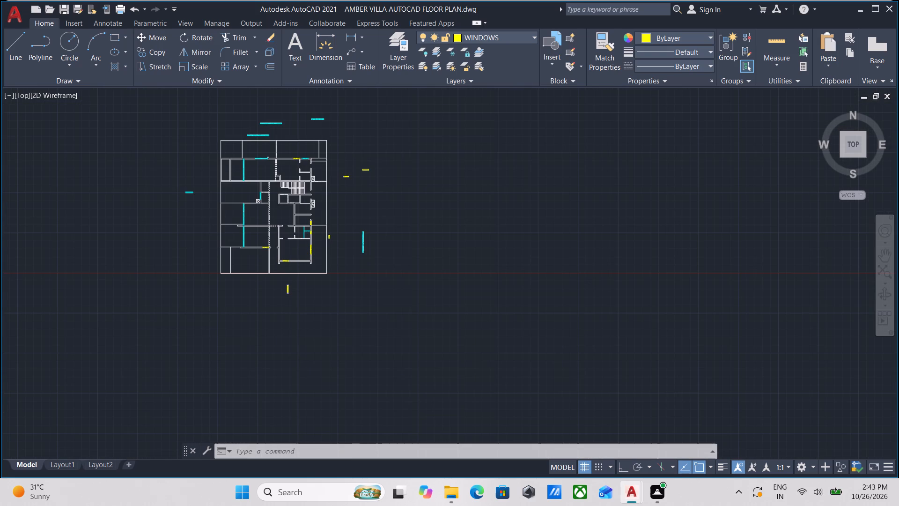
scroll(308, 211, up, 1)
middle_drag(308, 211, 309, 286)
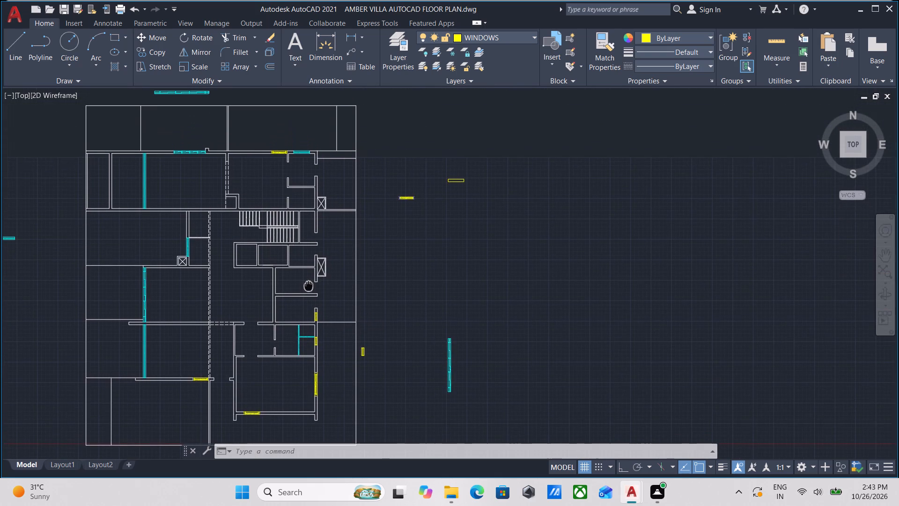
middle_drag(309, 286, 304, 219)
scroll(338, 272, up, 2)
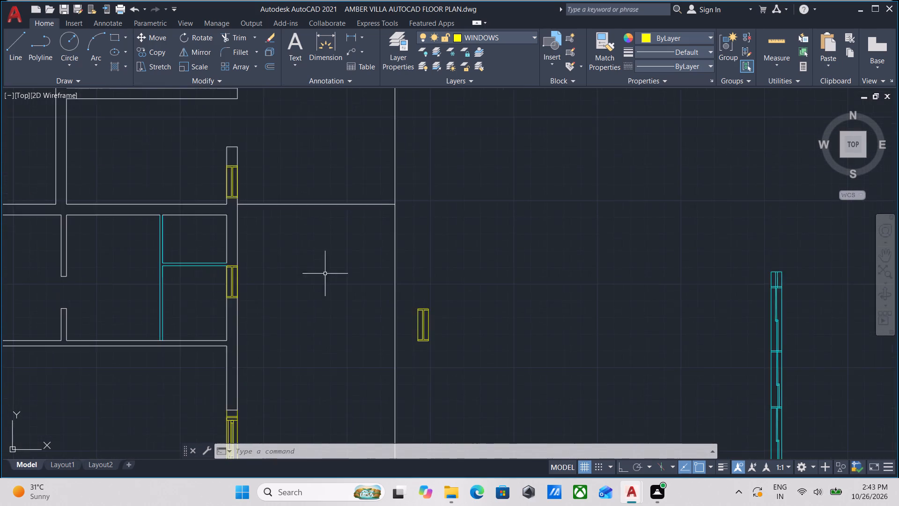
Copy the 2' window by its lower-left corner about 41' north into the east wall stub above the upper crossed shaft.
scroll(324, 274, up, 2)
scroll(203, 342, up, 2)
click(200, 295)
click(182, 211)
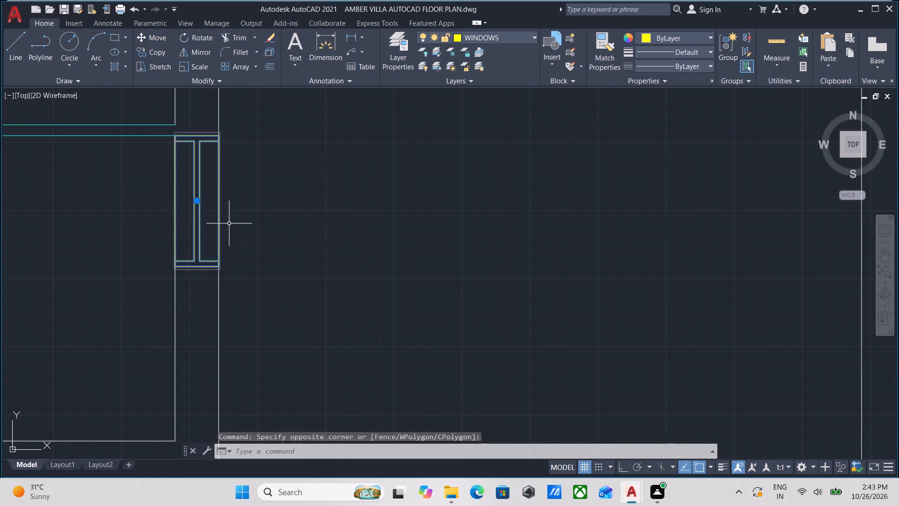
scroll(243, 228, down, 1)
middle_drag(245, 231, 300, 270)
text(co)
key(Return)
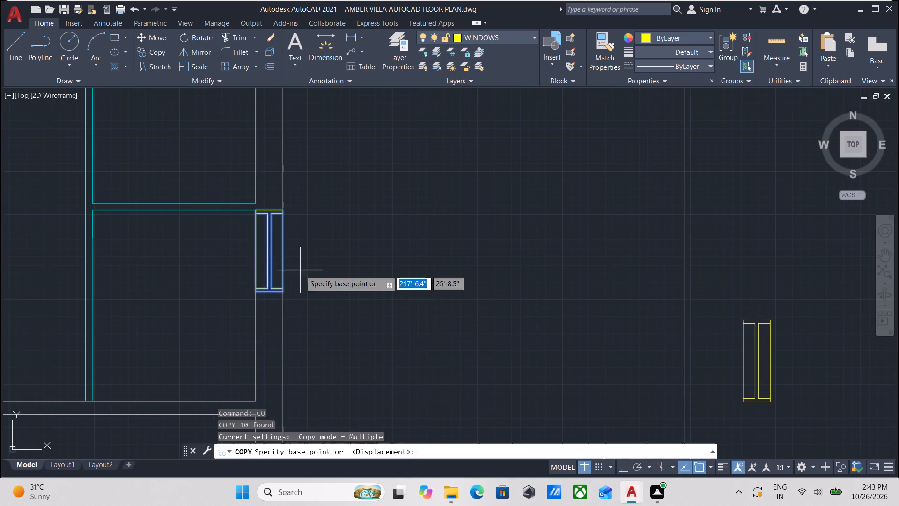
scroll(248, 299, up, 2)
click(266, 282)
scroll(297, 142, down, 1)
middle_drag(300, 185, 378, 419)
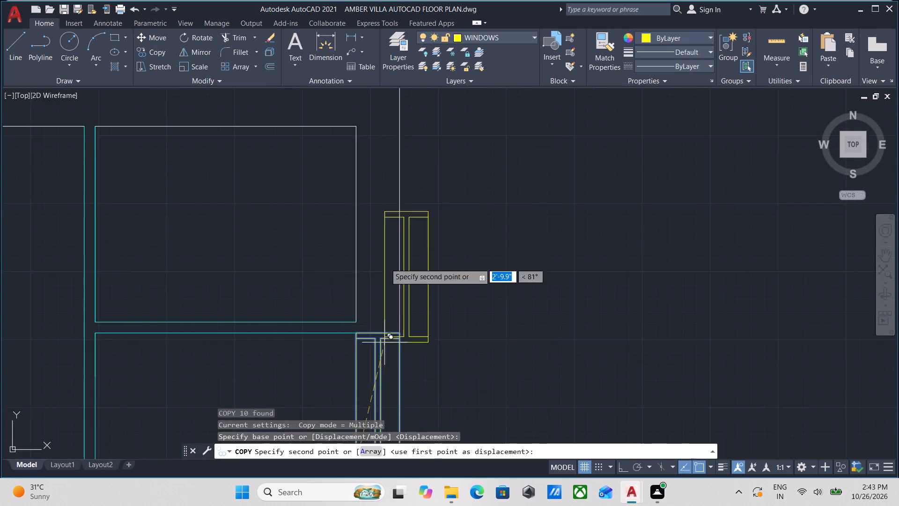
scroll(383, 215, down, 4)
middle_drag(382, 220, 408, 350)
scroll(418, 257, down, 3)
middle_drag(413, 271, 413, 363)
scroll(418, 281, up, 3)
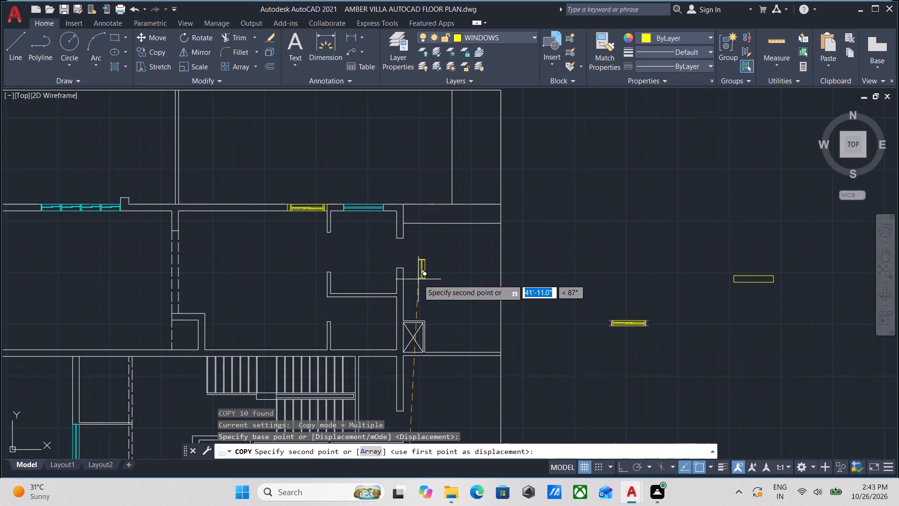
scroll(391, 280, up, 3)
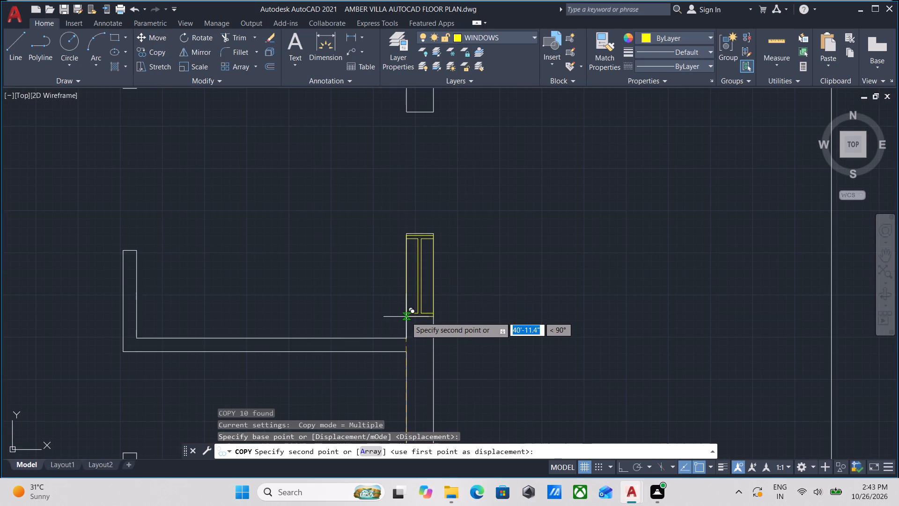
scroll(405, 318, down, 1)
scroll(412, 271, down, 2)
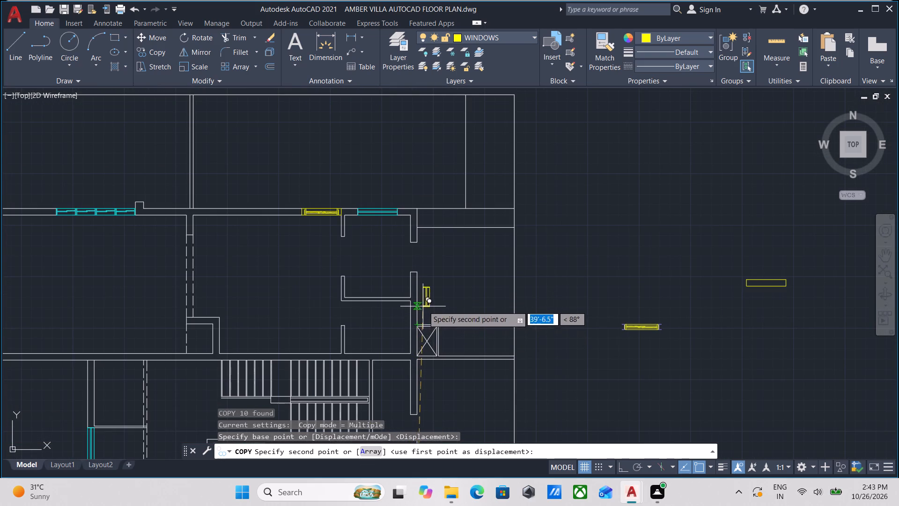
scroll(413, 302, up, 2)
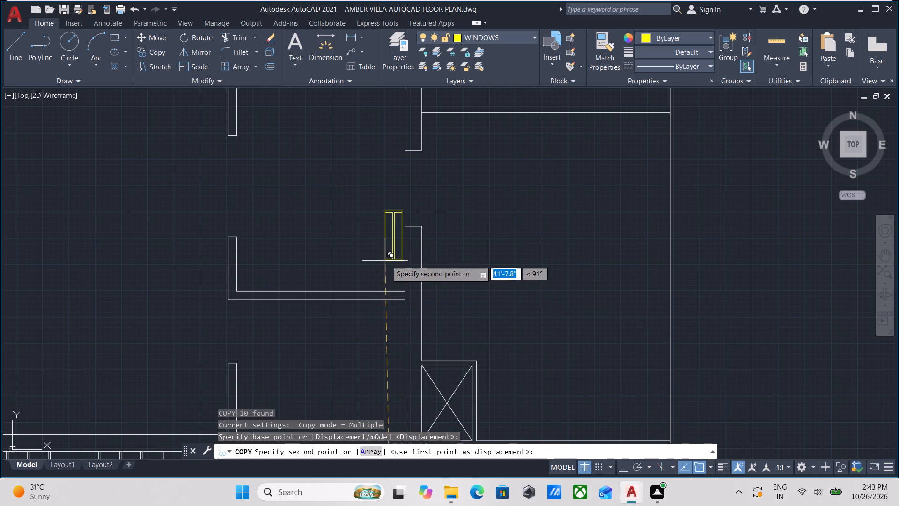
click(405, 277)
scroll(412, 246, up, 2)
key(Escape)
Move the newly copied window north by its upper-left corner onto the upper-left corner of the east wall stub above the upper shaft.
scroll(409, 229, up, 3)
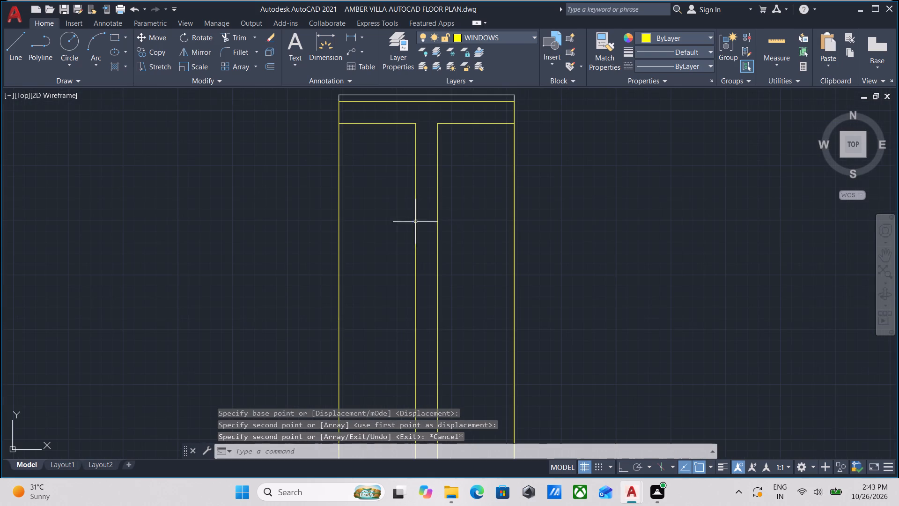
drag(464, 221, 459, 222)
click(409, 223)
middle_drag(409, 223, 430, 301)
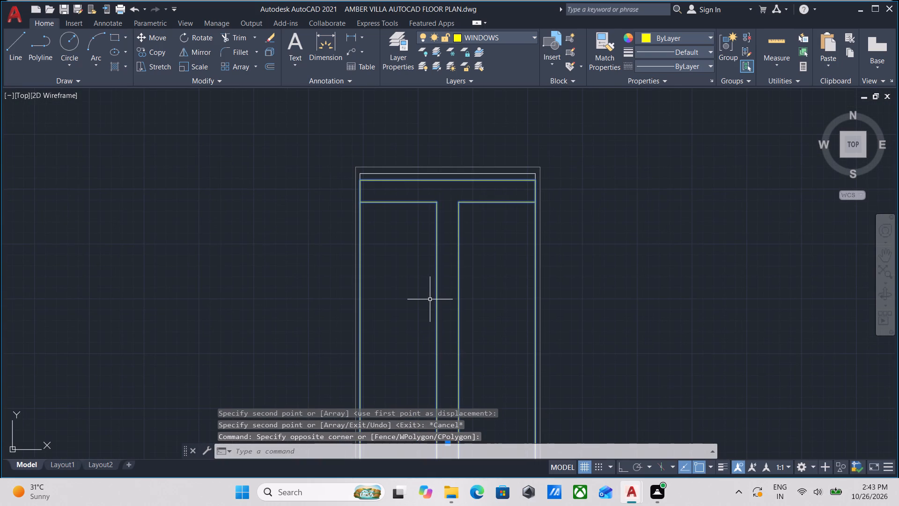
key(m)
key(Return)
scroll(397, 211, up, 2)
middle_drag(309, 158, 333, 234)
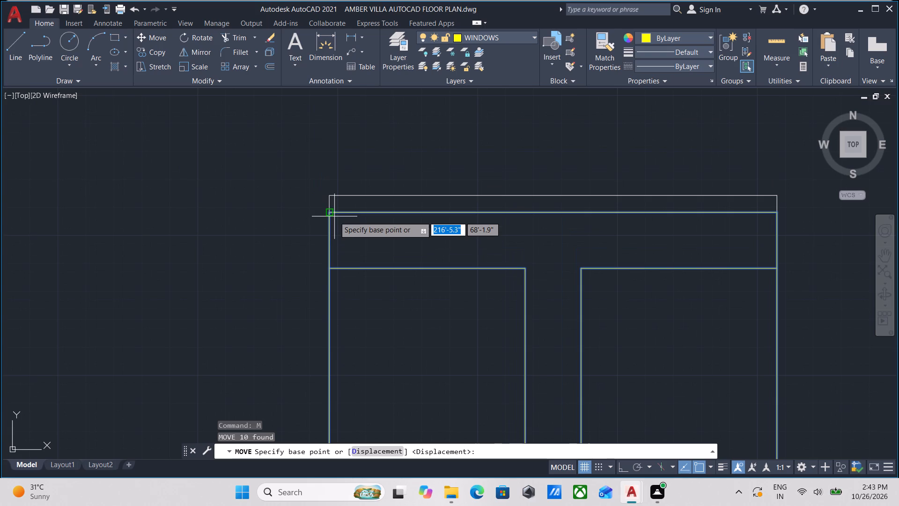
click(332, 216)
click(331, 197)
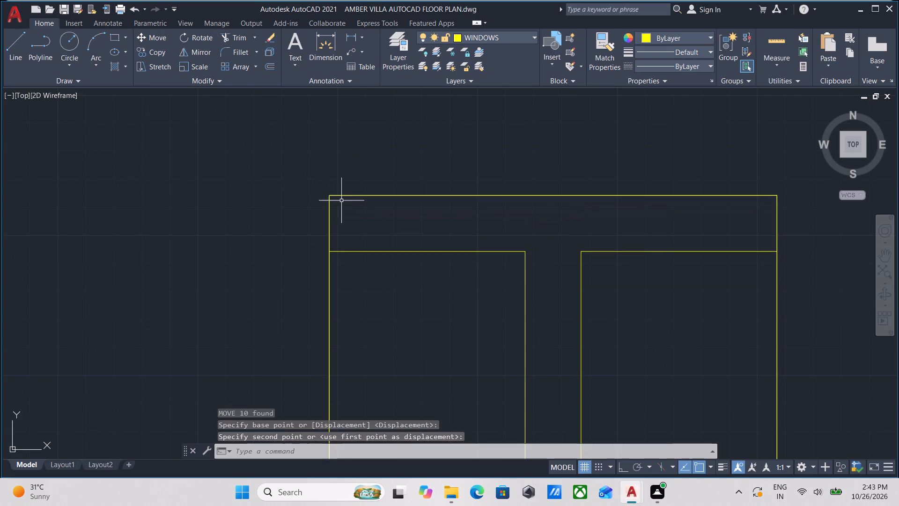
scroll(349, 202, down, 3)
key(Escape)
Look over the floor plan's north rooms, west side and central area for remaining window positions and unfinished details.
scroll(483, 223, down, 6)
middle_drag(515, 232, 500, 237)
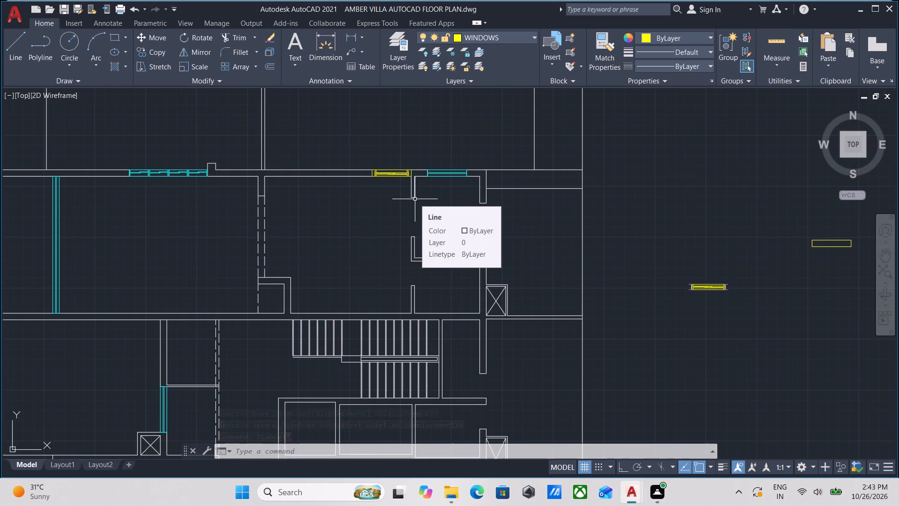
scroll(414, 199, down, 1)
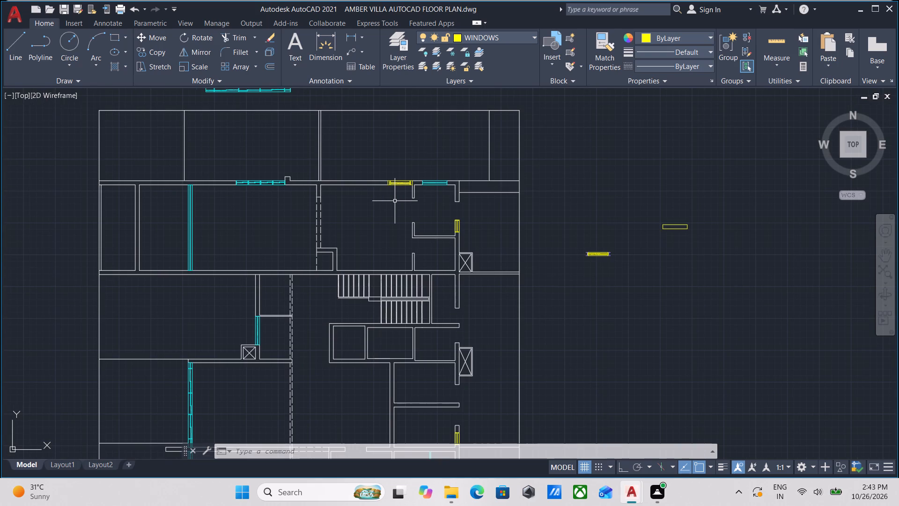
scroll(395, 198, up, 1)
scroll(395, 194, down, 2)
middle_drag(394, 194, 396, 194)
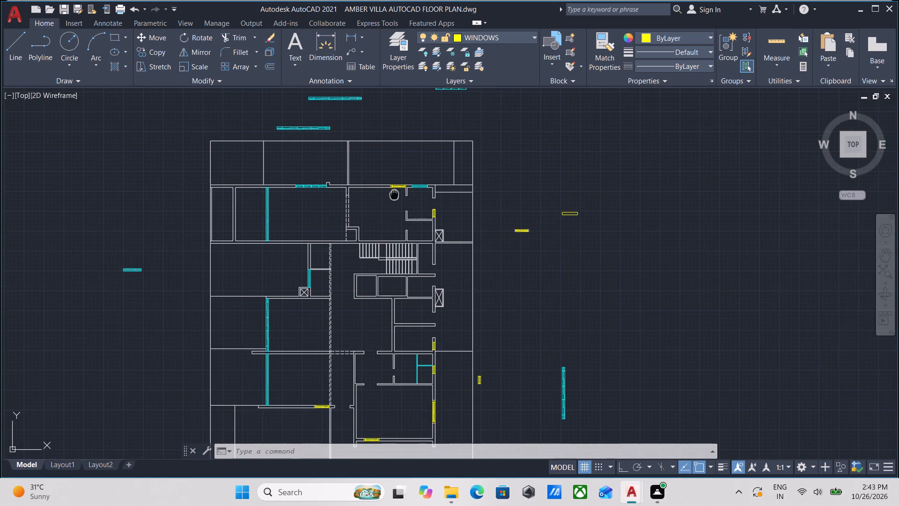
middle_drag(396, 194, 408, 185)
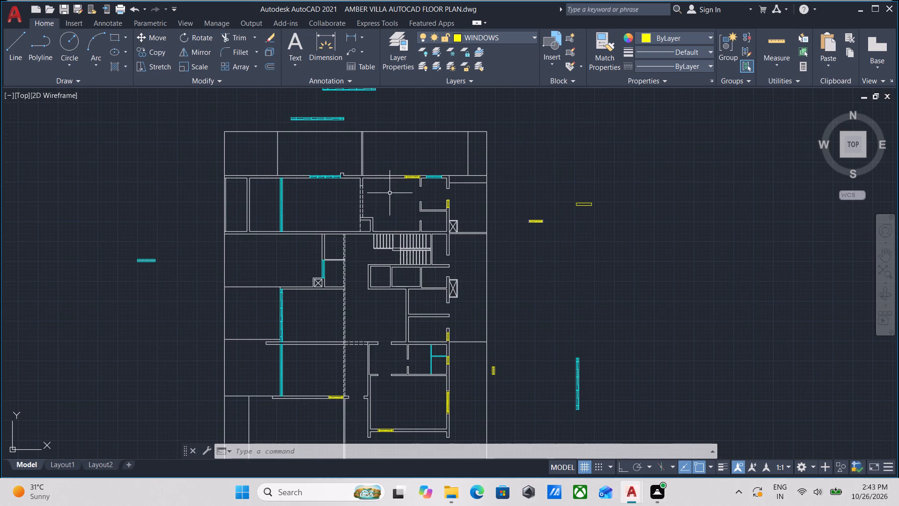
middle_drag(295, 186, 376, 194)
scroll(303, 198, up, 3)
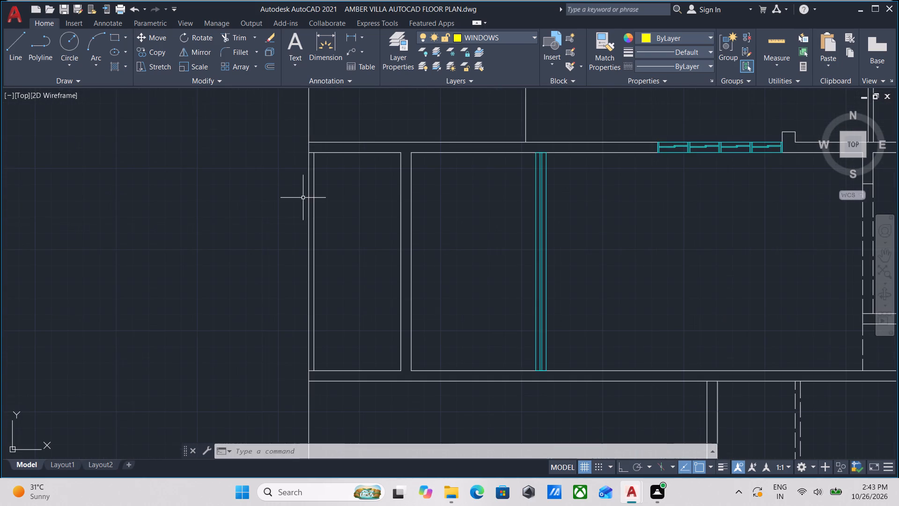
scroll(333, 186, down, 2)
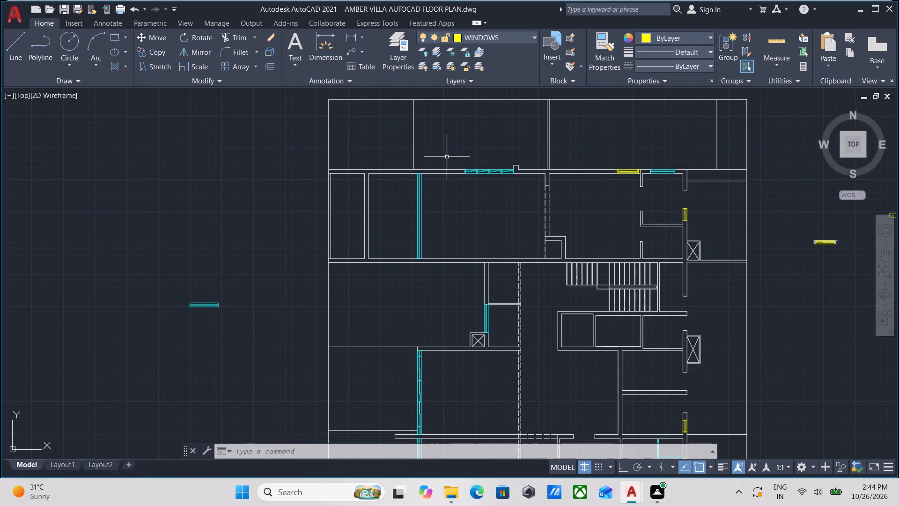
middle_drag(497, 223, 327, 123)
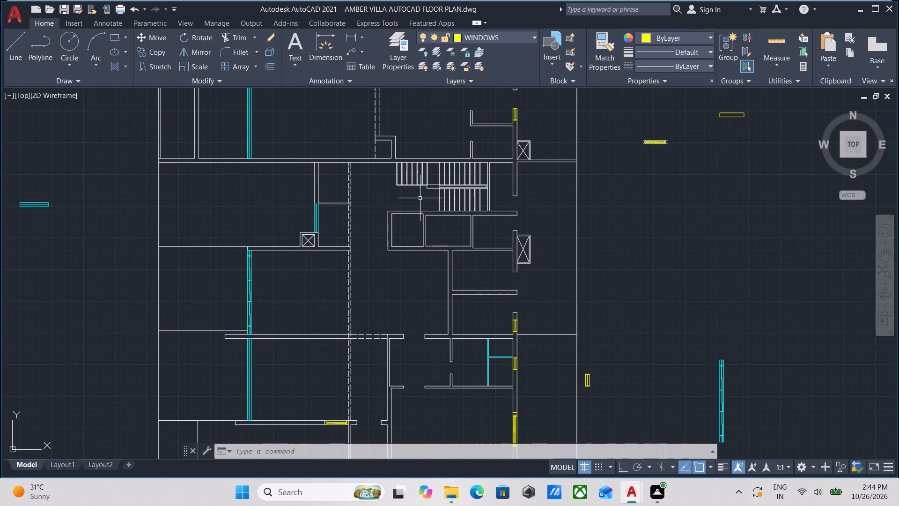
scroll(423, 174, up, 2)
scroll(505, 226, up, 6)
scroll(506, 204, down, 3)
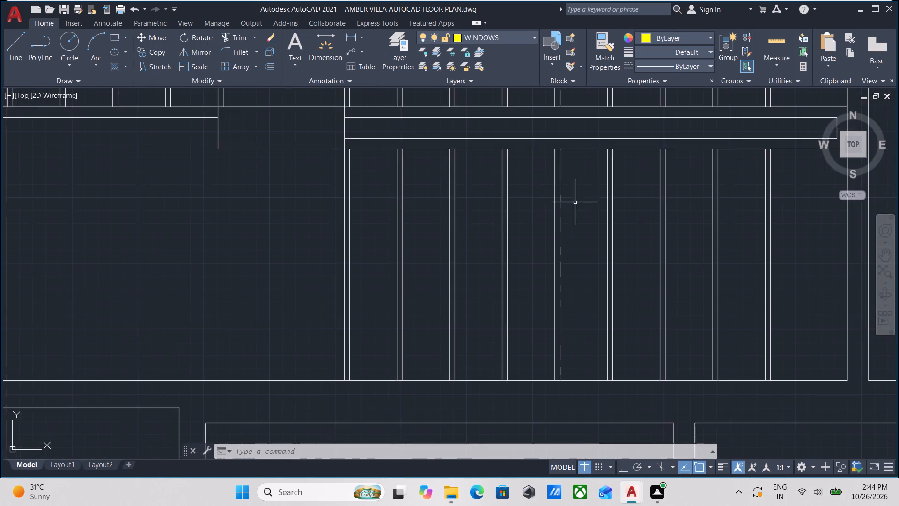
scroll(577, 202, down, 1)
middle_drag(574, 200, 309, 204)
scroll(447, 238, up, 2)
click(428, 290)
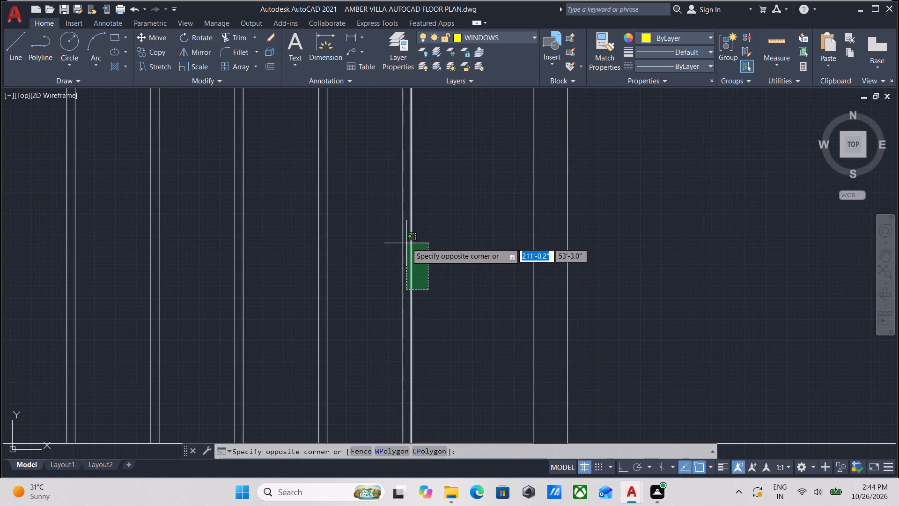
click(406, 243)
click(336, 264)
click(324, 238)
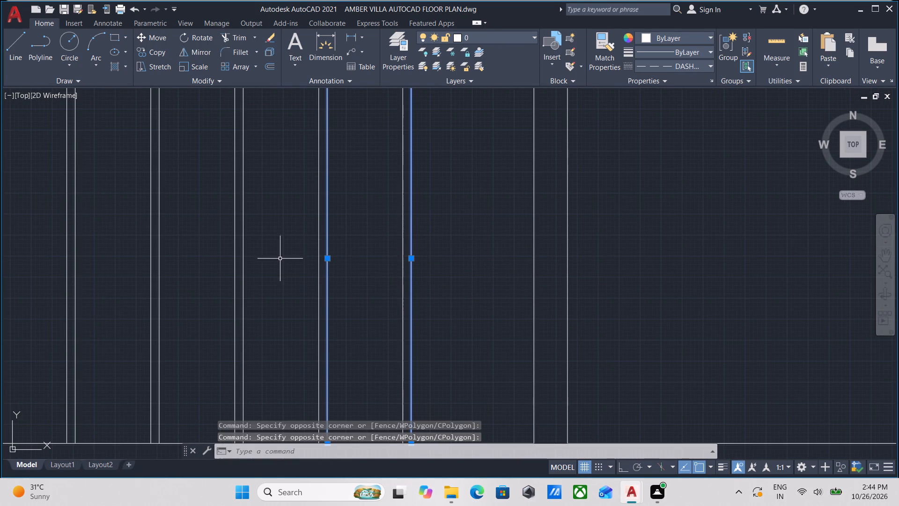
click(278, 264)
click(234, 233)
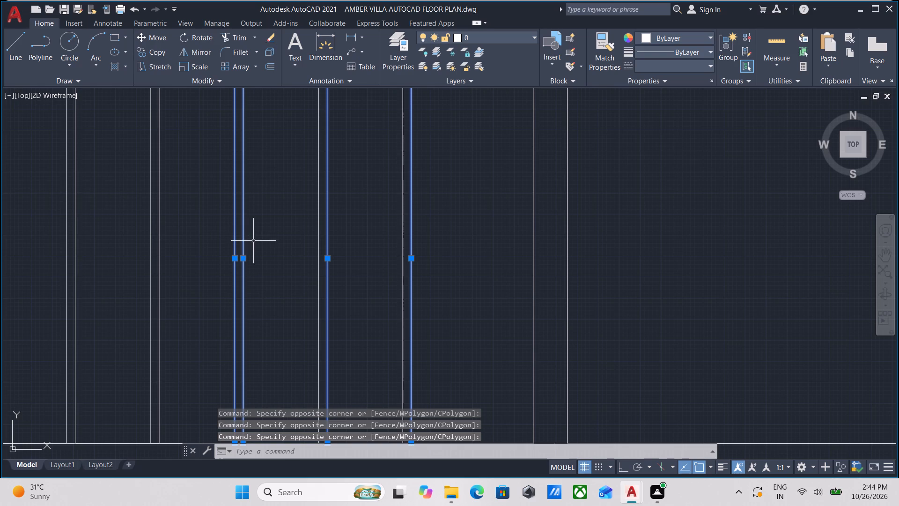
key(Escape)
Select the dashed east line of all nine tread line pairs in the staircase's lower flight.
click(442, 294)
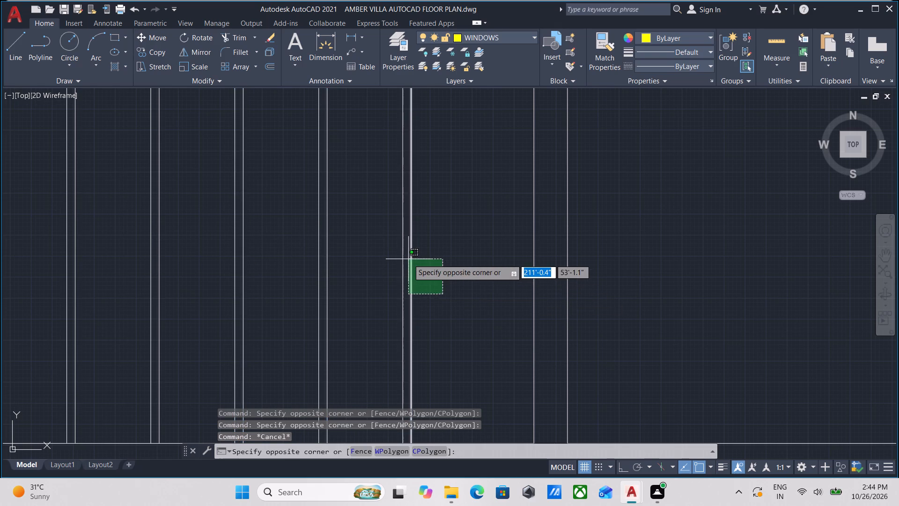
click(408, 259)
click(341, 279)
click(321, 253)
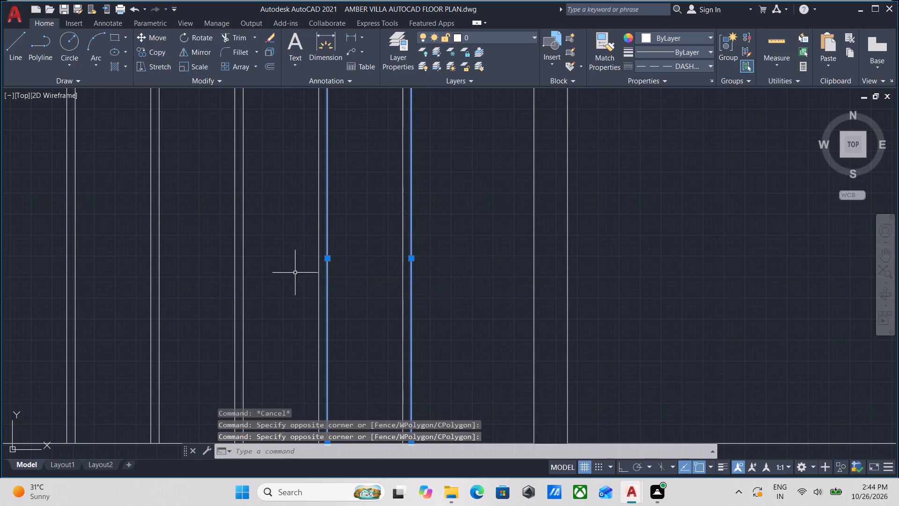
click(267, 275)
click(242, 246)
middle_drag(169, 279, 269, 278)
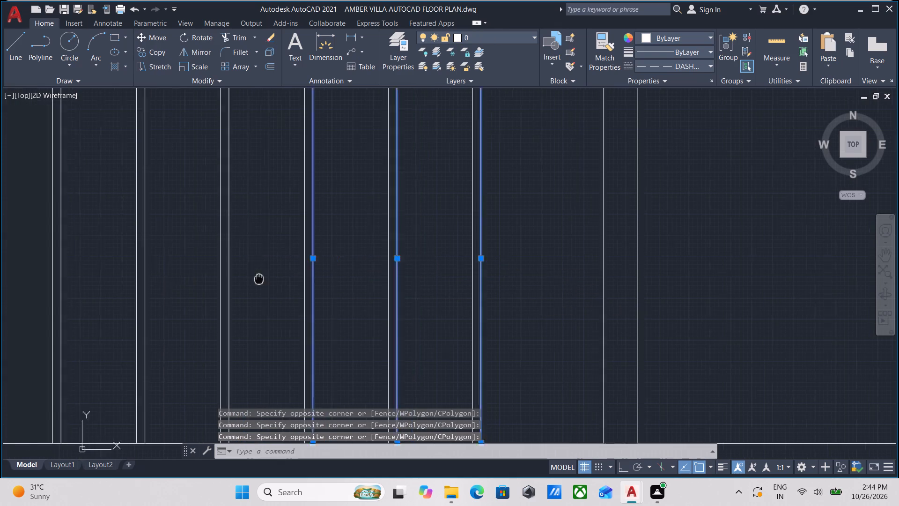
middle_drag(269, 278, 288, 272)
click(290, 275)
click(277, 256)
middle_drag(211, 263, 308, 262)
click(308, 277)
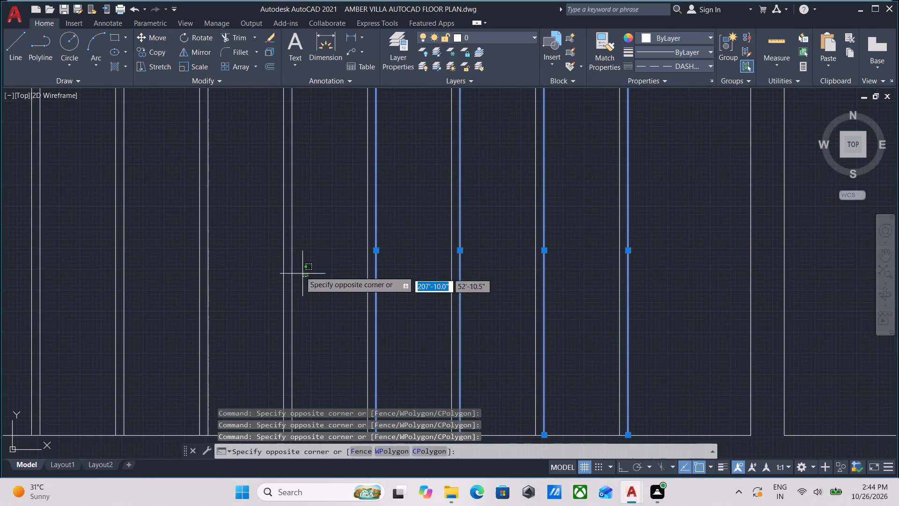
click(287, 258)
middle_drag(241, 272, 305, 286)
click(304, 287)
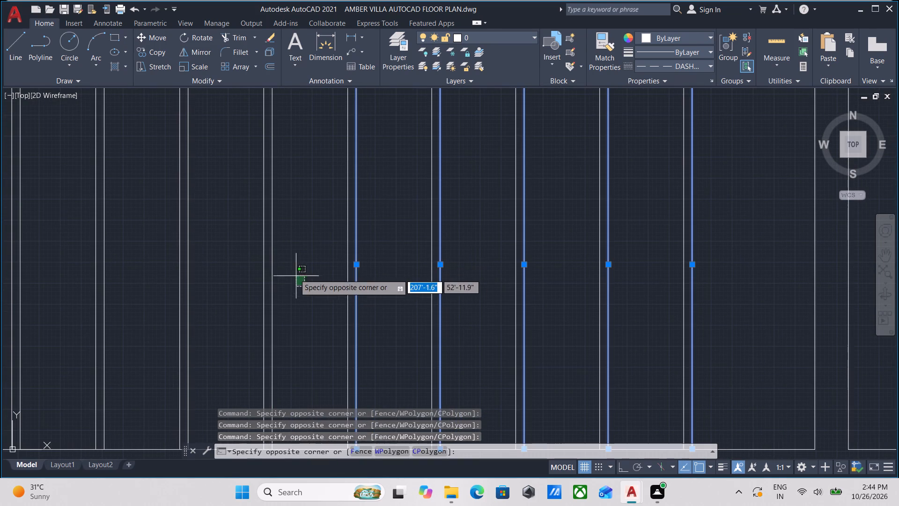
click(272, 231)
scroll(277, 234, down, 1)
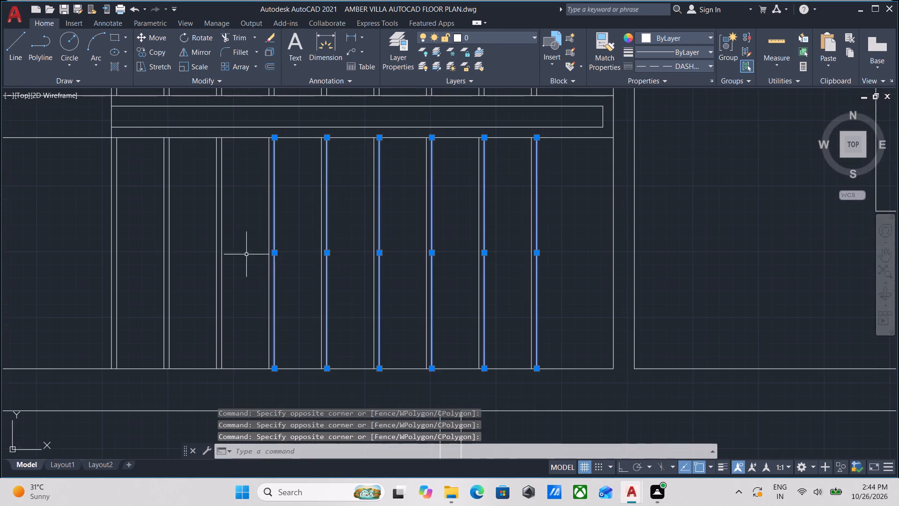
middle_drag(246, 254, 296, 268)
click(291, 286)
click(270, 258)
click(240, 278)
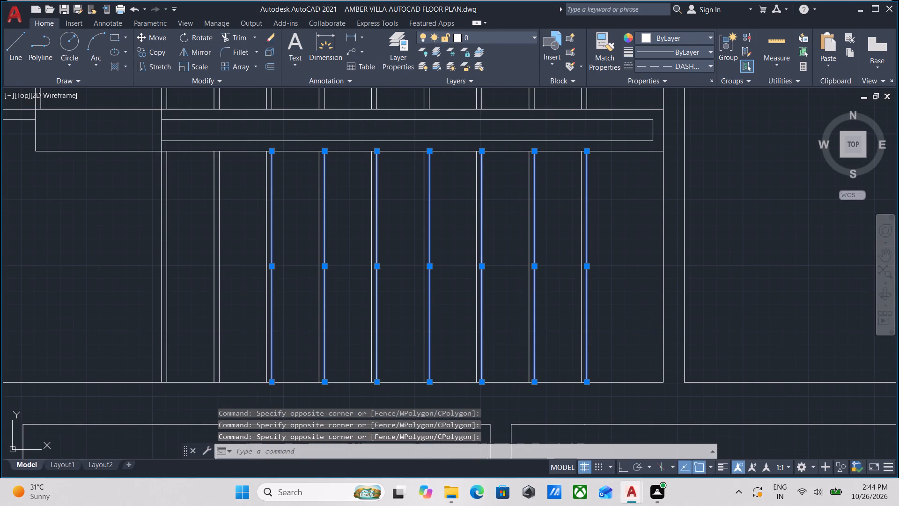
click(218, 259)
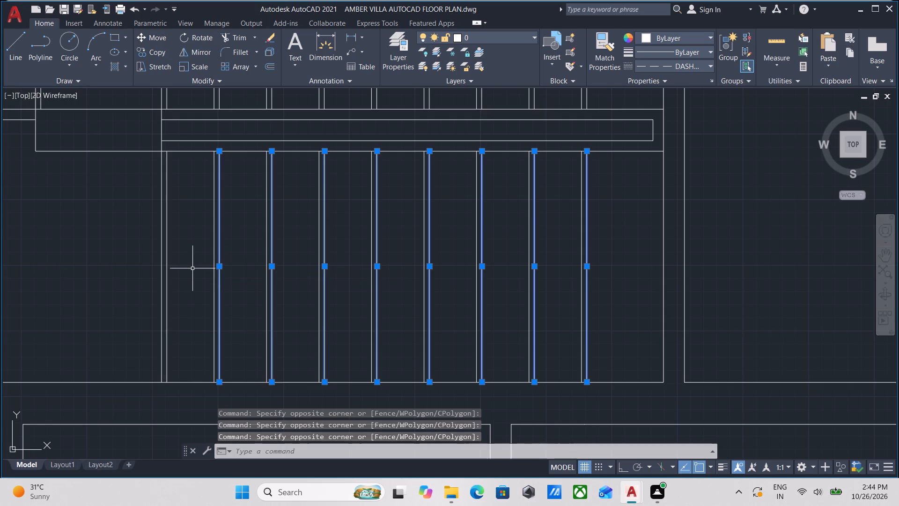
scroll(193, 269, up, 2)
click(194, 275)
click(114, 244)
scroll(133, 232, down, 3)
middle_drag(148, 262, 176, 315)
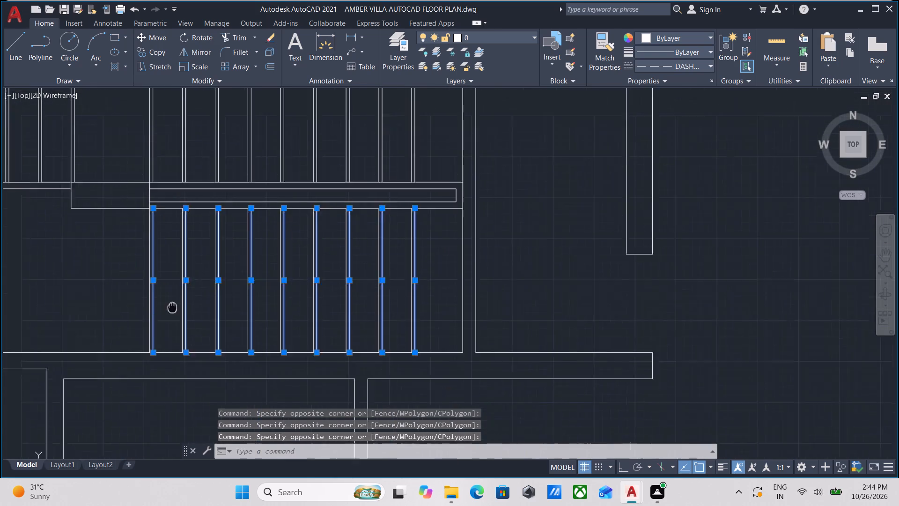
middle_drag(176, 315, 187, 343)
Add the east line of all nine tread line pairs in the flight just north of the stair divider to the selection.
middle_drag(353, 223, 279, 280)
scroll(361, 269, up, 4)
click(362, 288)
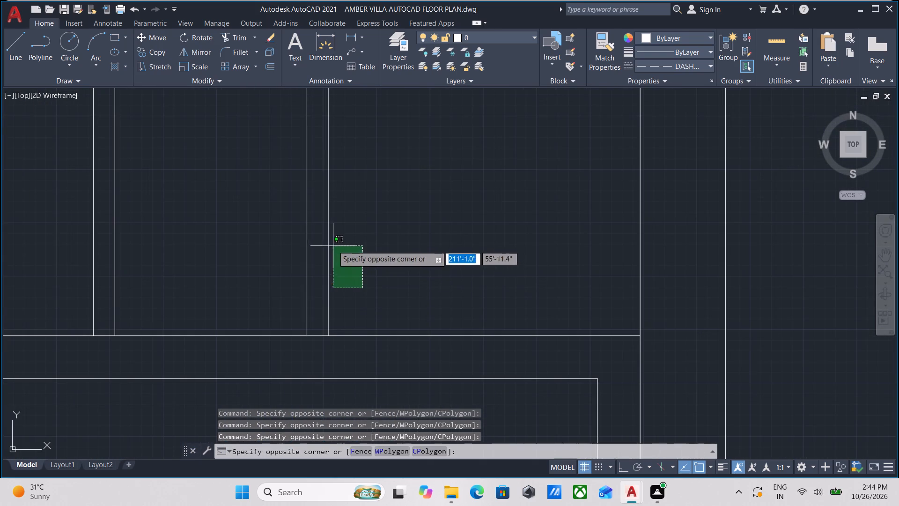
click(321, 229)
scroll(358, 243, down, 1)
click(255, 248)
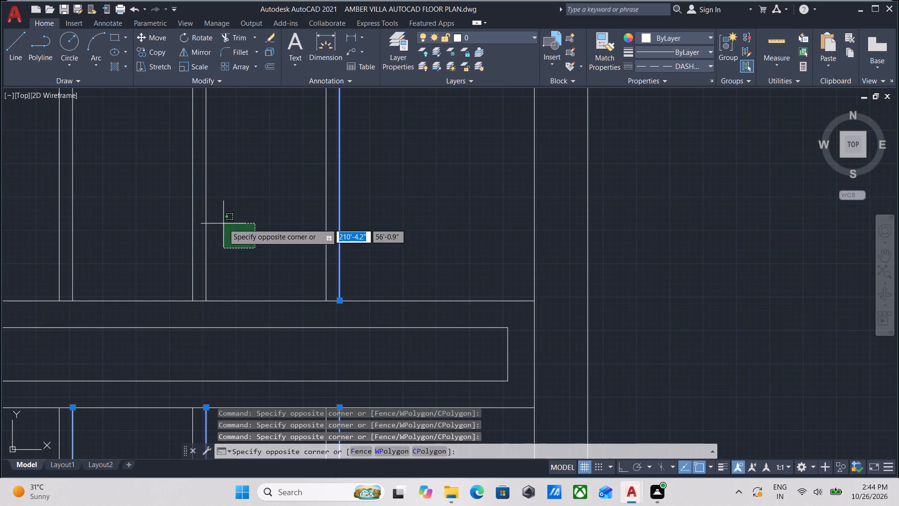
click(203, 209)
middle_drag(142, 229, 300, 260)
click(263, 273)
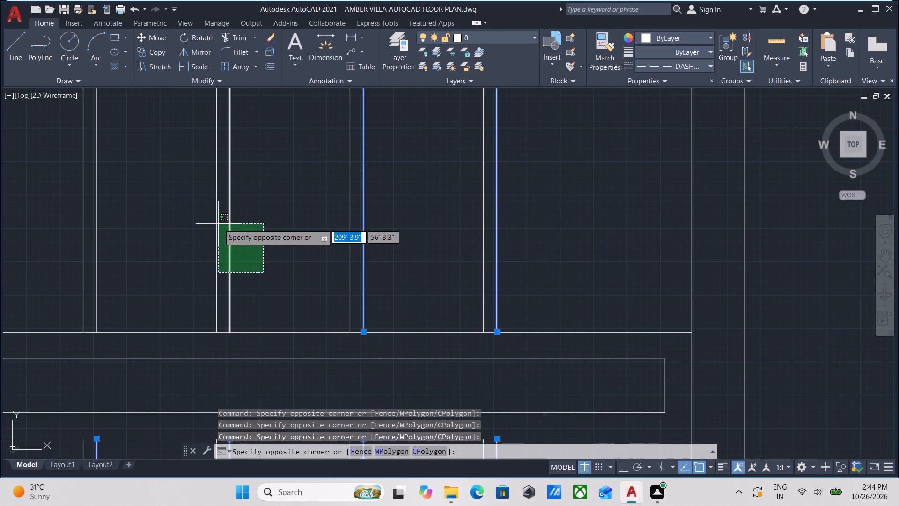
click(221, 224)
middle_drag(118, 229, 267, 249)
click(267, 253)
click(240, 218)
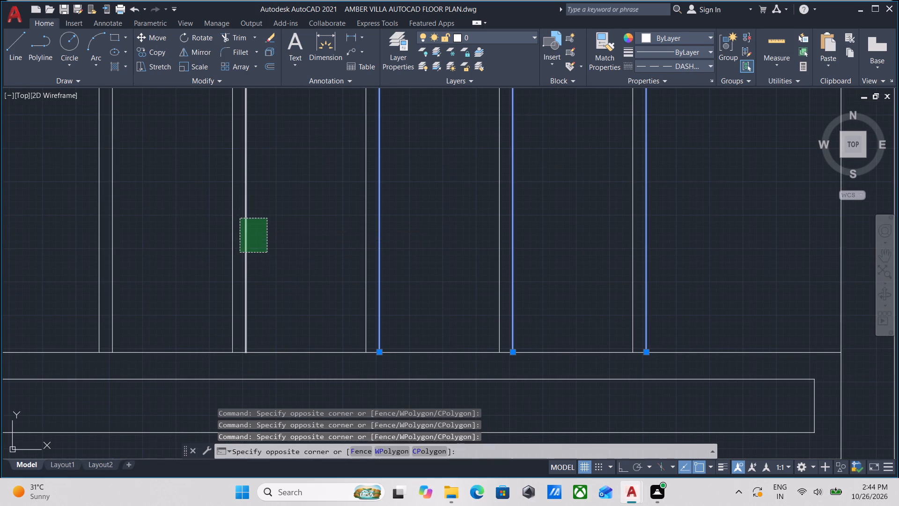
middle_drag(144, 240, 265, 248)
click(264, 250)
click(231, 209)
middle_drag(174, 233, 322, 237)
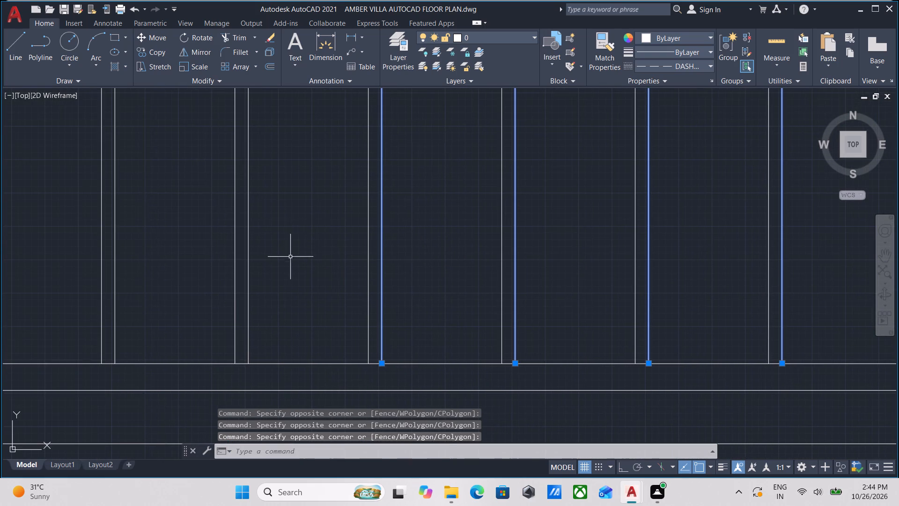
click(289, 257)
click(245, 207)
middle_drag(177, 232, 278, 237)
click(244, 241)
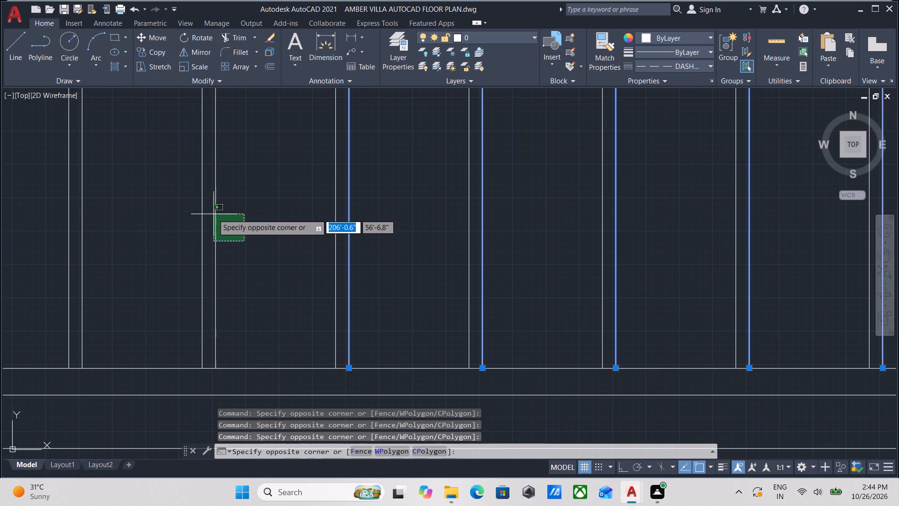
click(212, 211)
middle_drag(194, 227, 325, 235)
click(253, 248)
click(206, 213)
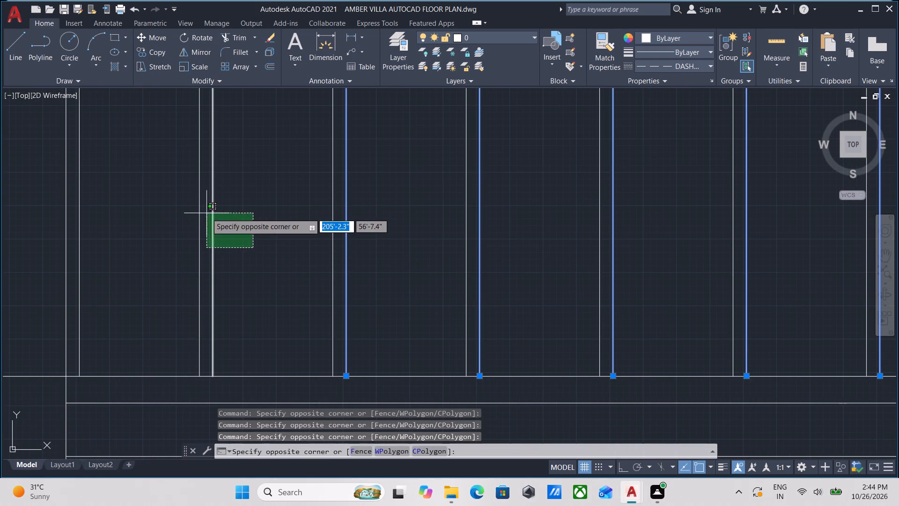
middle_drag(113, 225, 319, 228)
click(315, 237)
click(275, 205)
scroll(291, 204, down, 3)
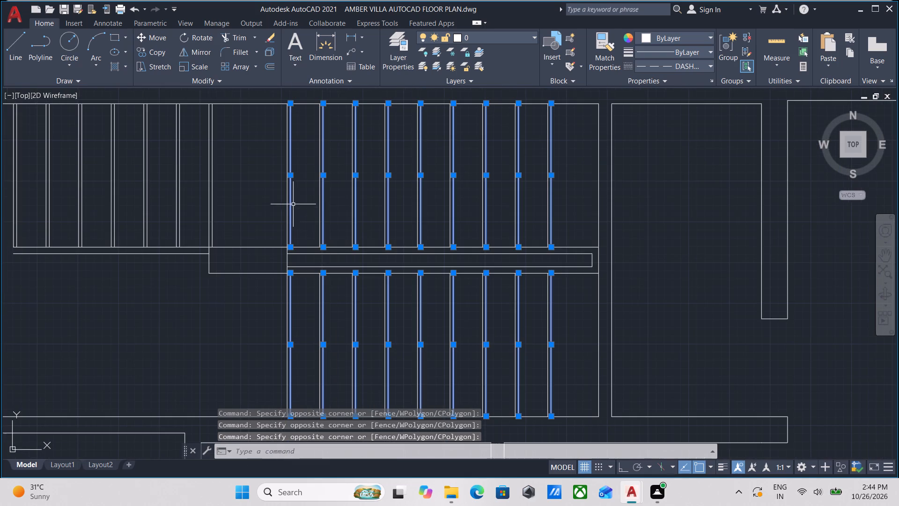
Add the east line of all seven tread line pairs in the staircase's westernmost flight to the selection.
middle_drag(239, 198, 309, 204)
scroll(285, 237, up, 2)
click(292, 248)
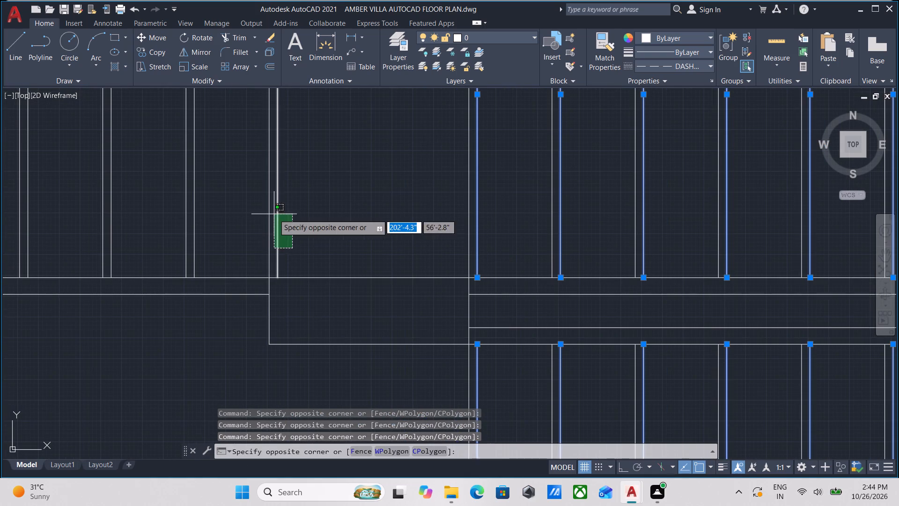
click(274, 214)
click(227, 227)
click(192, 189)
middle_drag(139, 201, 287, 216)
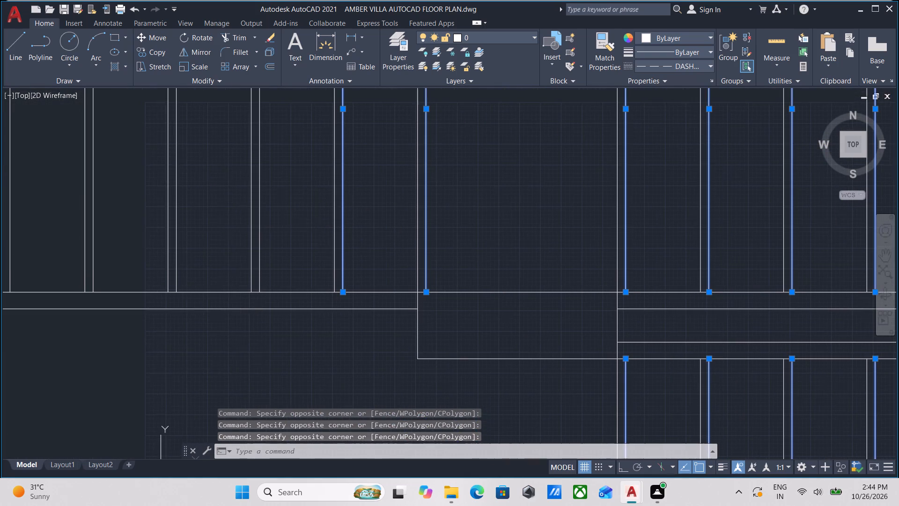
click(281, 226)
click(257, 196)
middle_drag(222, 209, 287, 210)
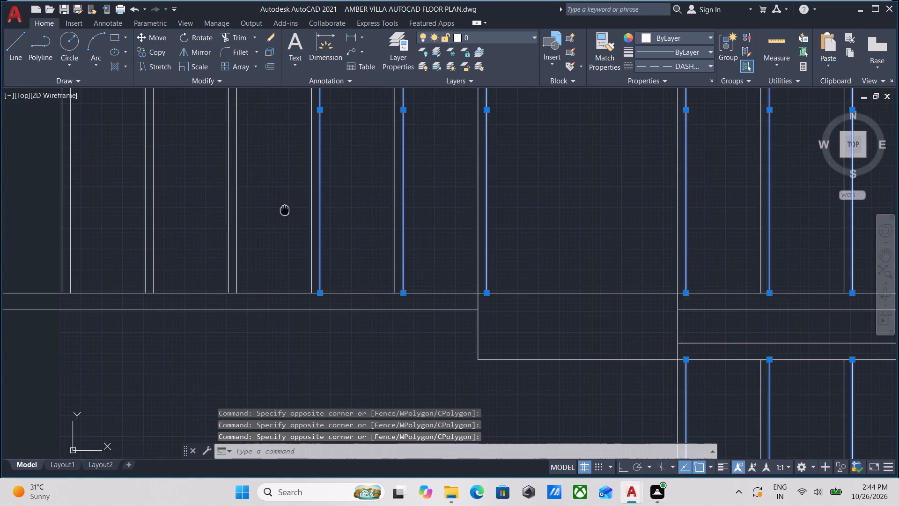
middle_drag(287, 210, 295, 210)
click(289, 215)
click(247, 183)
middle_drag(188, 191, 274, 192)
click(273, 201)
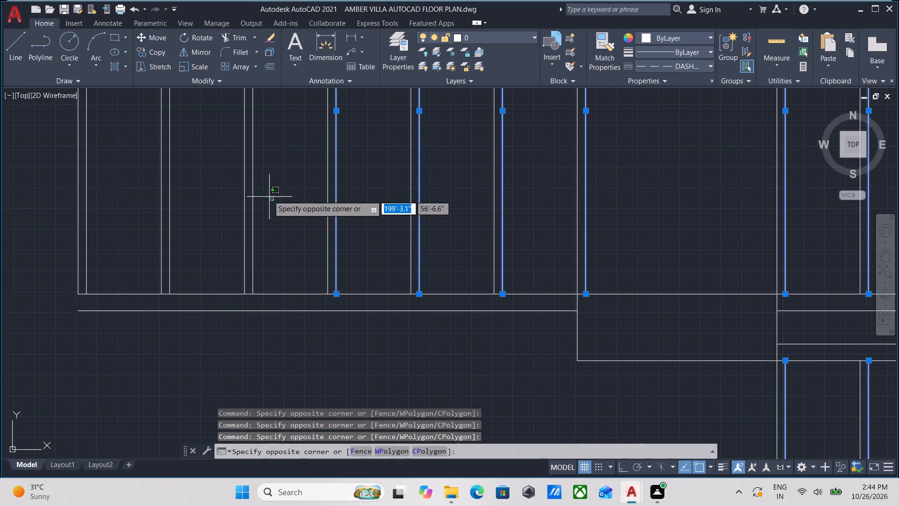
click(247, 176)
click(193, 211)
click(162, 171)
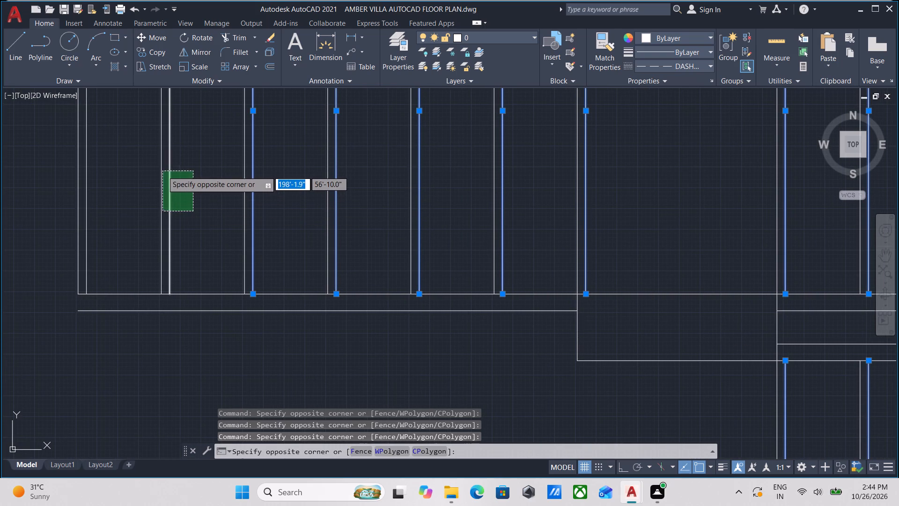
middle_drag(123, 181, 215, 193)
click(207, 202)
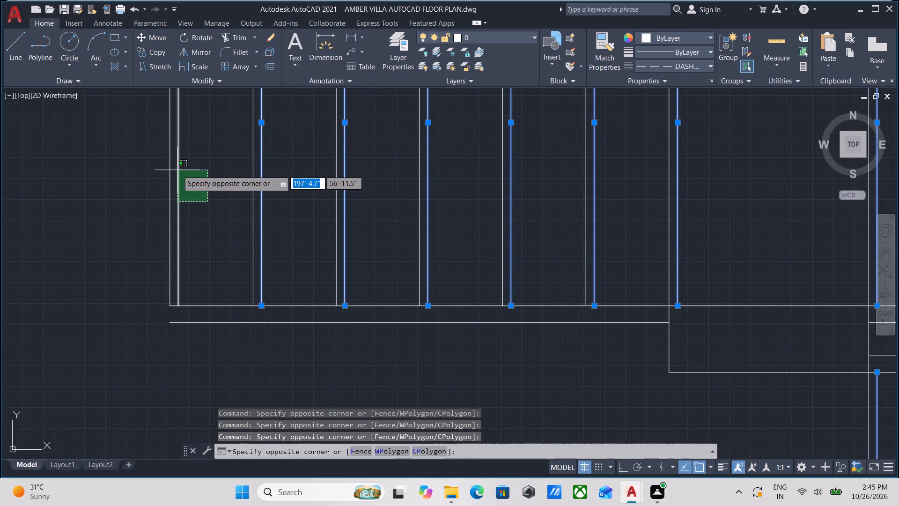
click(176, 167)
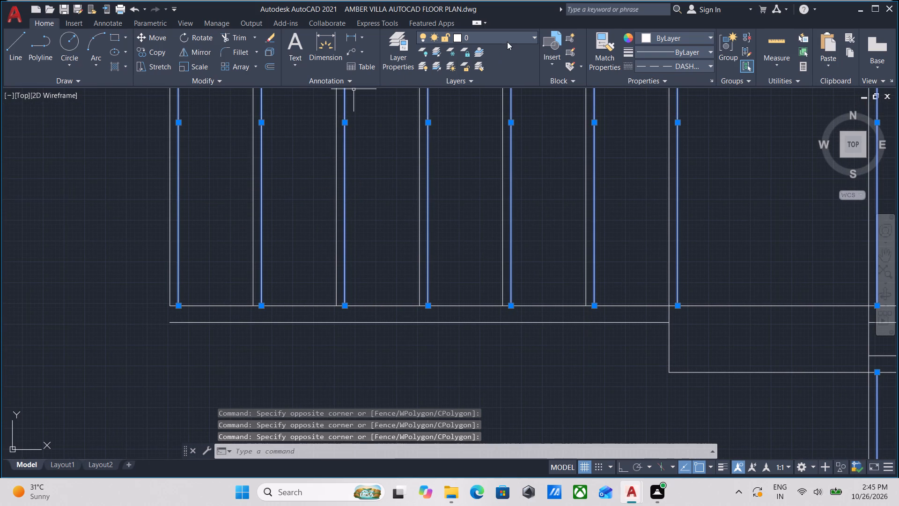
Set the linetype of all the selected tread lines to DASHED.
click(509, 36)
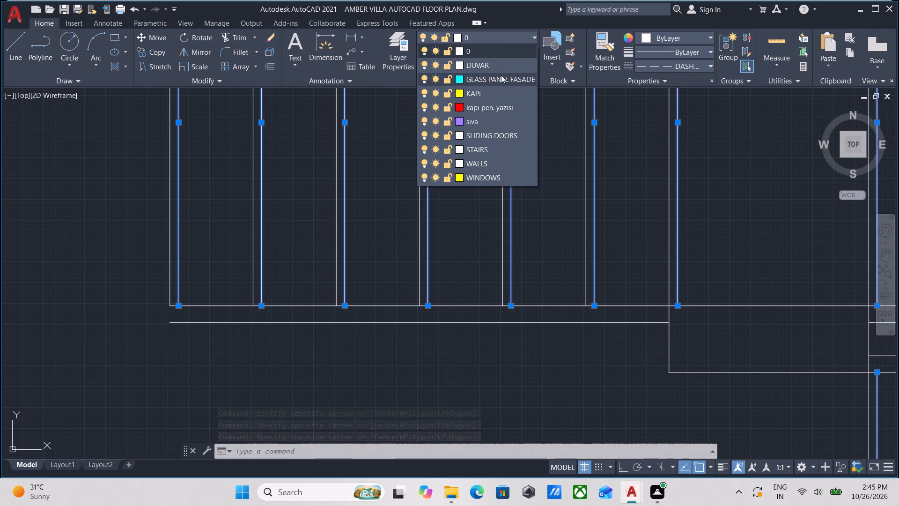
scroll(499, 49, up, 1)
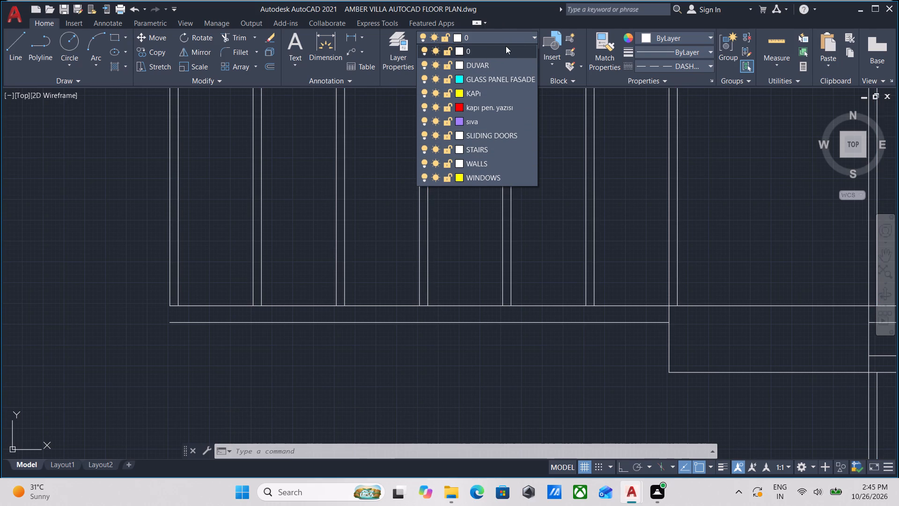
click(519, 35)
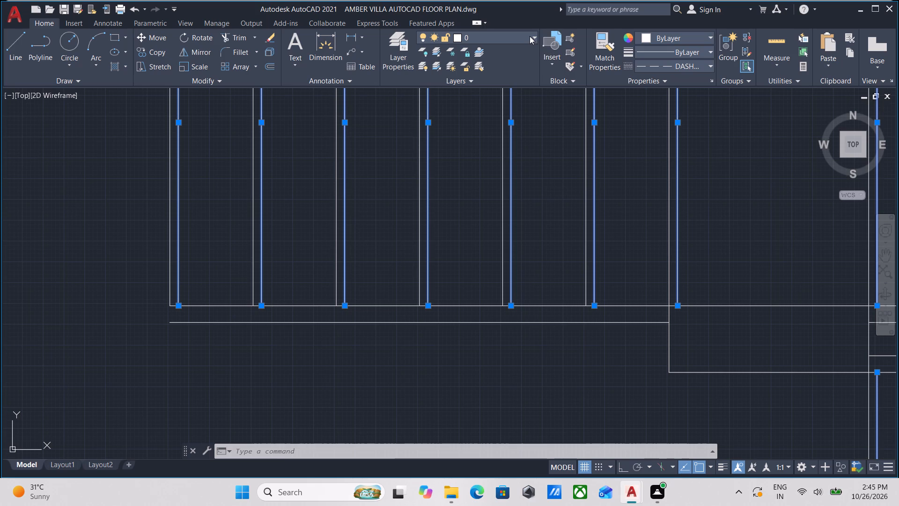
click(687, 64)
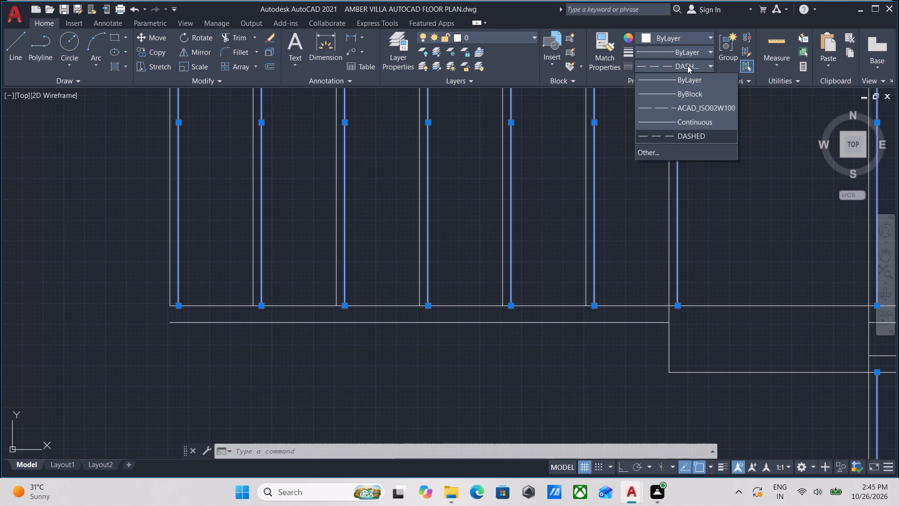
click(677, 132)
scroll(476, 158, down, 1)
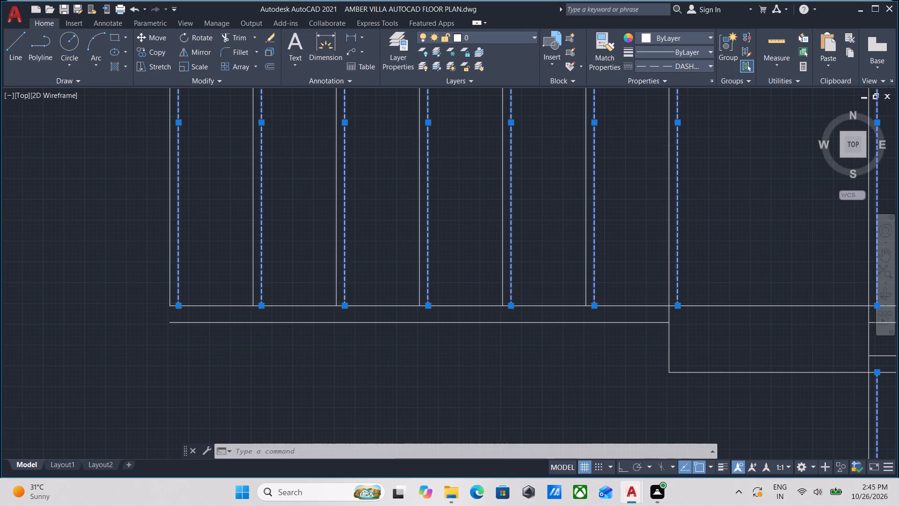
middle_drag(477, 158, 473, 202)
Create a new layer named Dash Lines with the colour white.
click(513, 37)
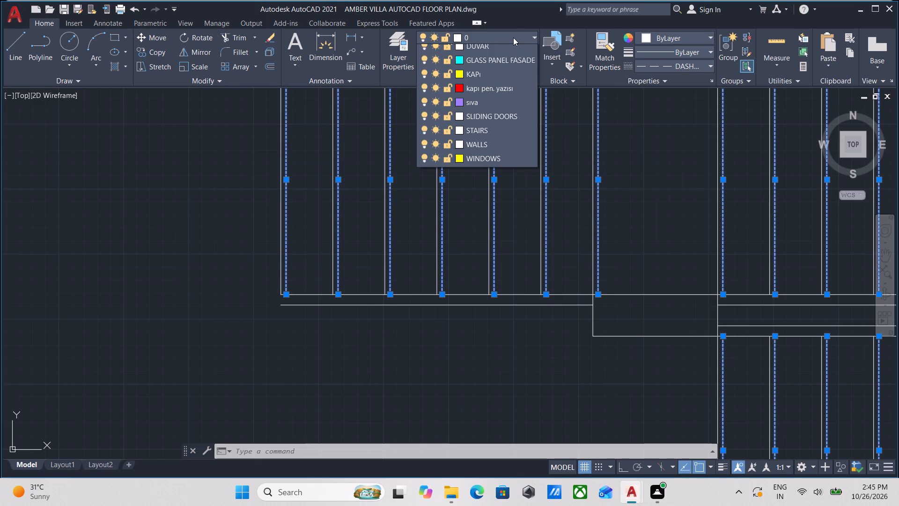
click(513, 37)
click(397, 52)
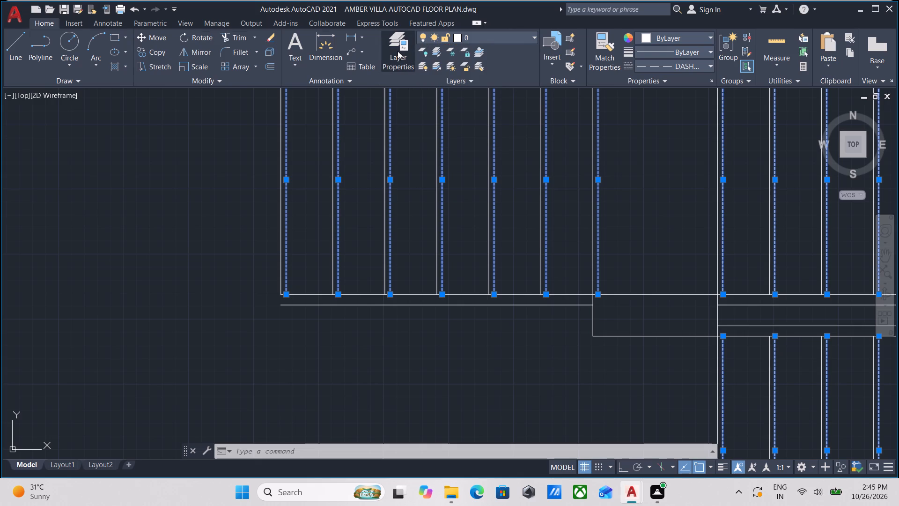
scroll(130, 149, up, 3)
scroll(132, 148, down, 4)
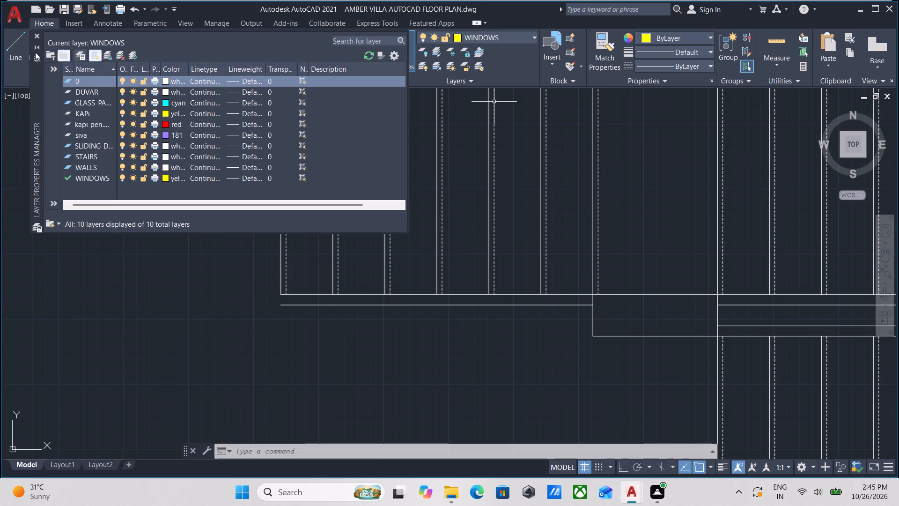
click(95, 53)
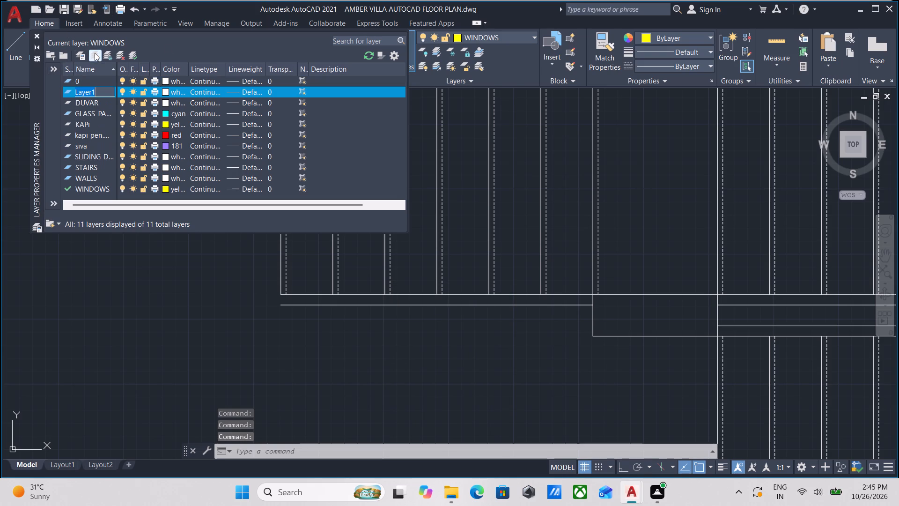
key(BackSpace)
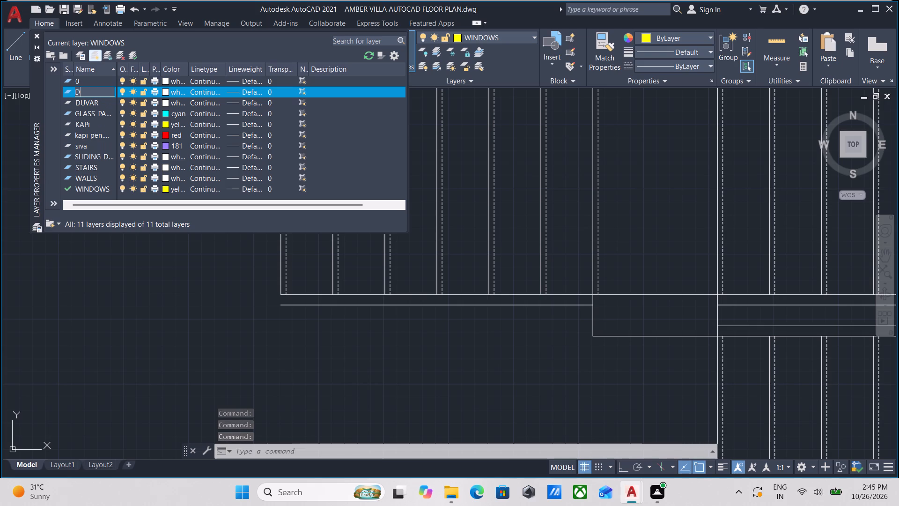
key(d)
text(ash)
key(space)
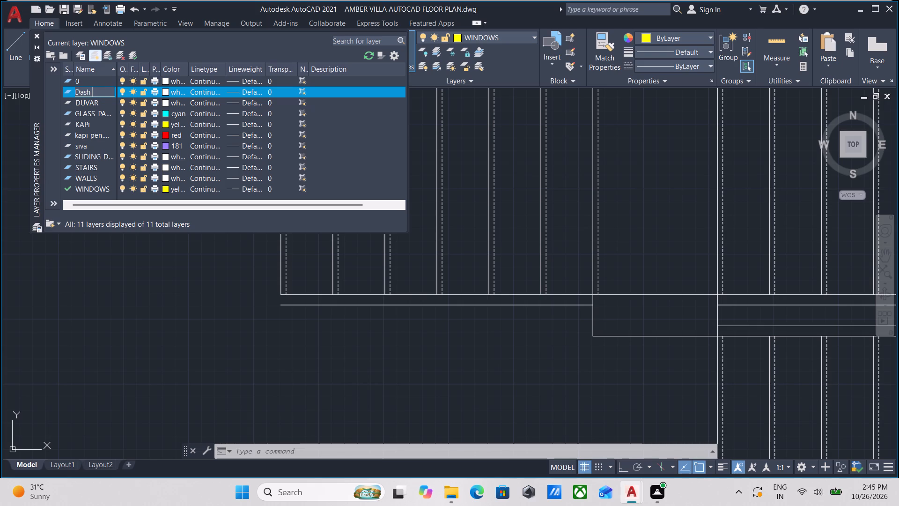
text(ines)
click(164, 91)
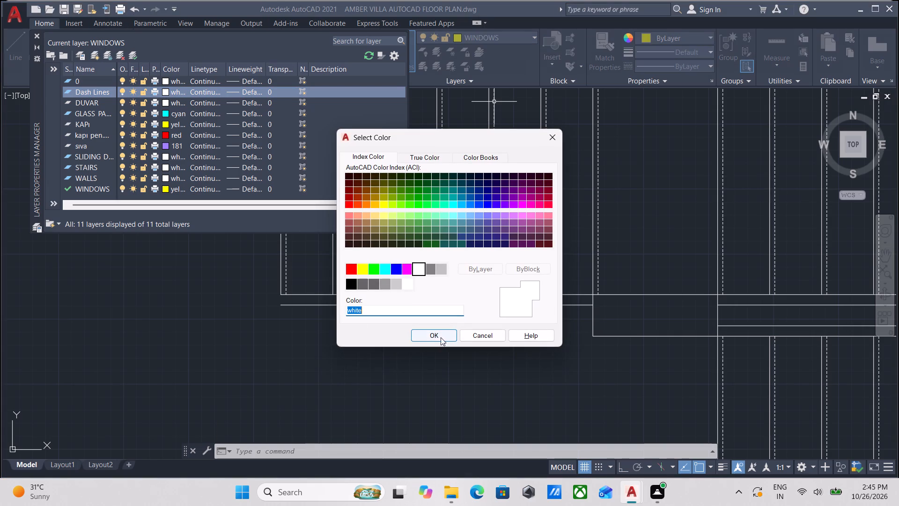
click(439, 335)
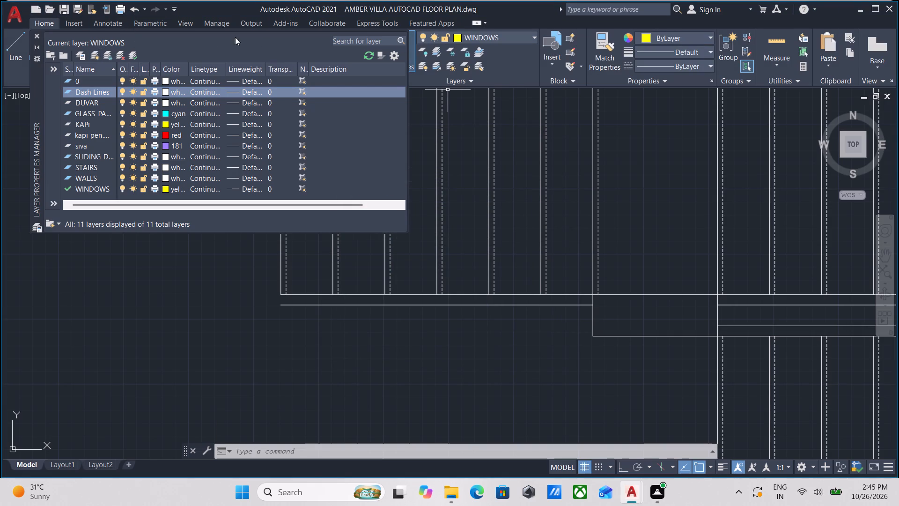
click(37, 35)
Draw a short vertical line closing the west end of the narrow strip along the south side of the westernmost flight.
scroll(517, 201, down, 2)
middle_drag(511, 201, 379, 236)
middle_drag(524, 250, 447, 197)
scroll(365, 213, up, 2)
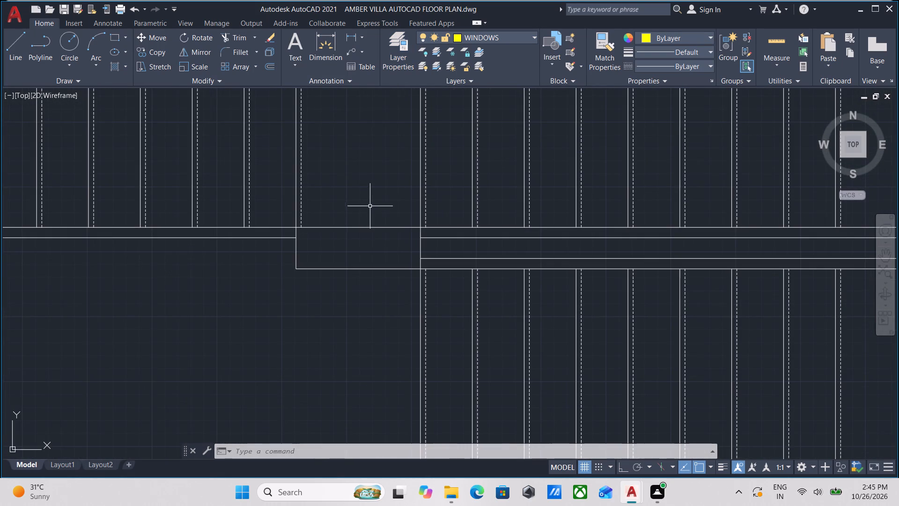
scroll(383, 198, down, 2)
scroll(236, 215, up, 2)
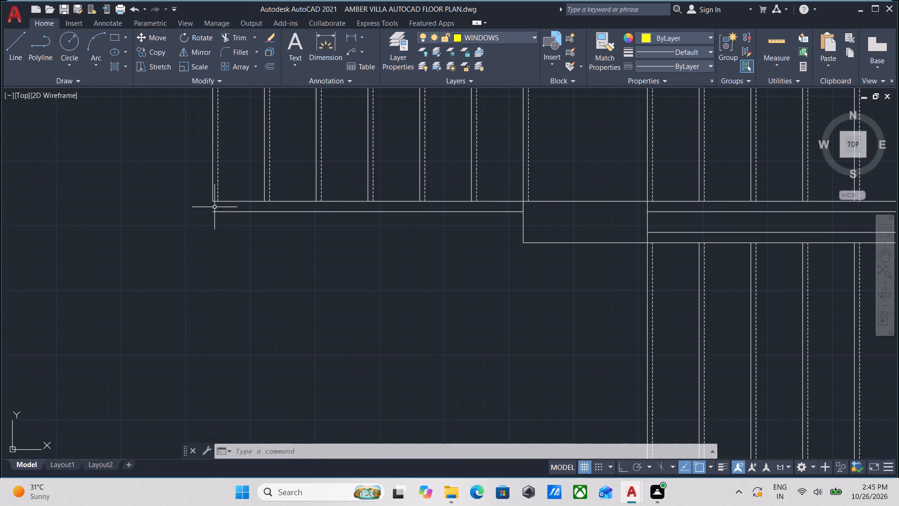
key(l)
key(Return)
scroll(208, 210, up, 1)
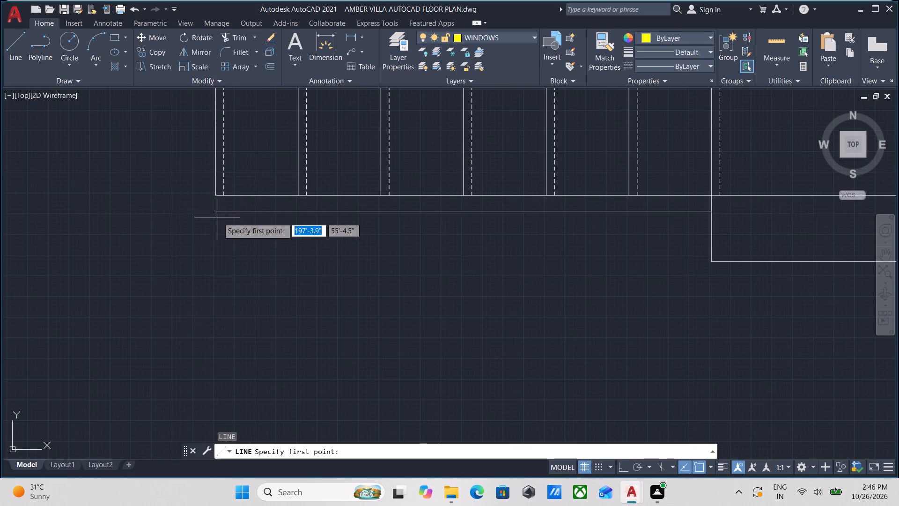
click(215, 213)
click(214, 195)
key(Escape)
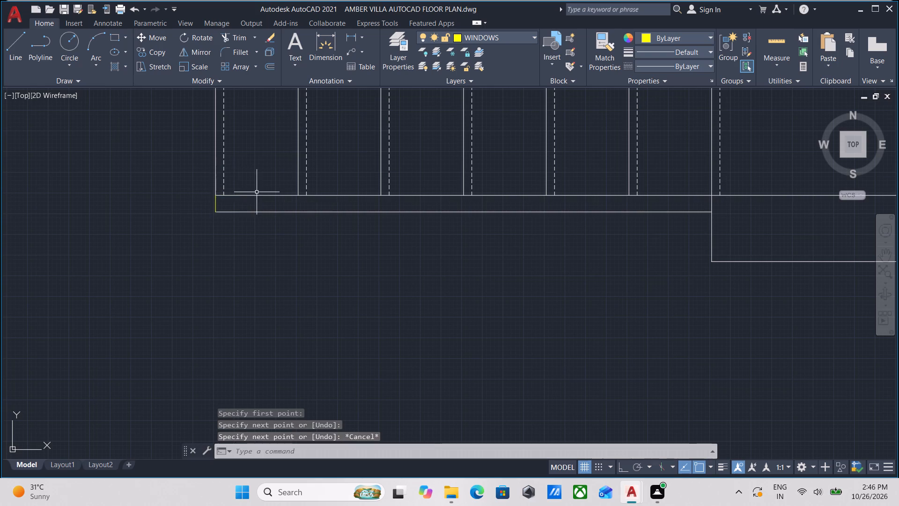
Move the short closing line at the strip's west end onto the Dash Lines layer.
scroll(214, 202, up, 3)
drag(233, 209, 228, 208)
click(174, 204)
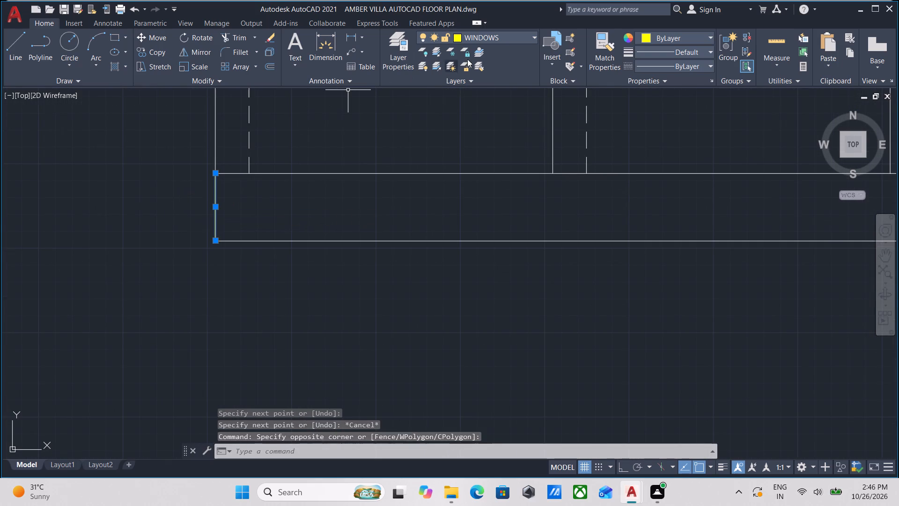
click(523, 35)
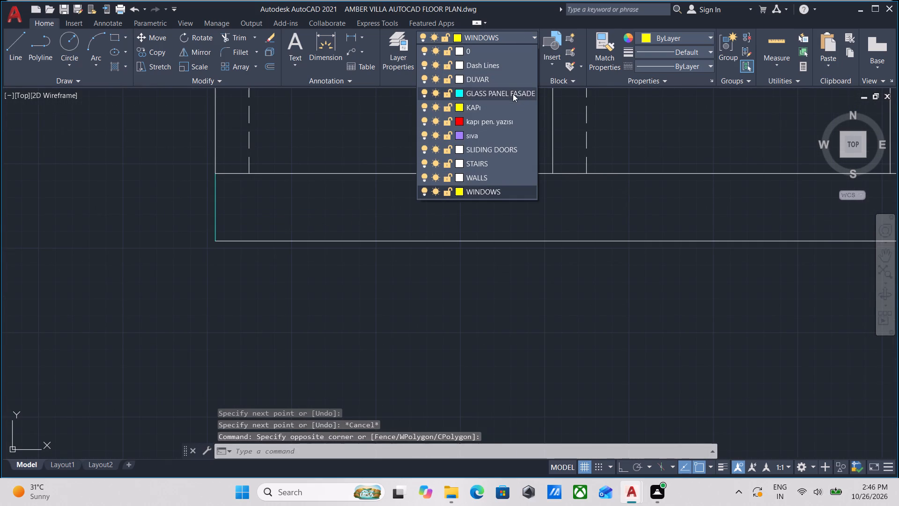
click(501, 67)
key(Escape)
Examine the staircase's dashed tread lines and the surrounding floor plan for unfinished details.
scroll(406, 180, down, 3)
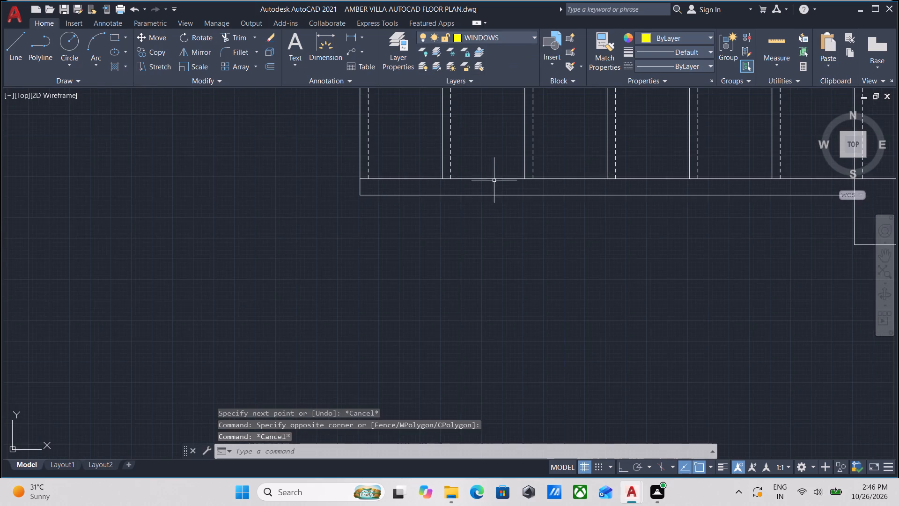
middle_drag(496, 181, 209, 196)
scroll(339, 184, down, 3)
middle_drag(359, 186, 252, 195)
middle_drag(384, 157, 402, 219)
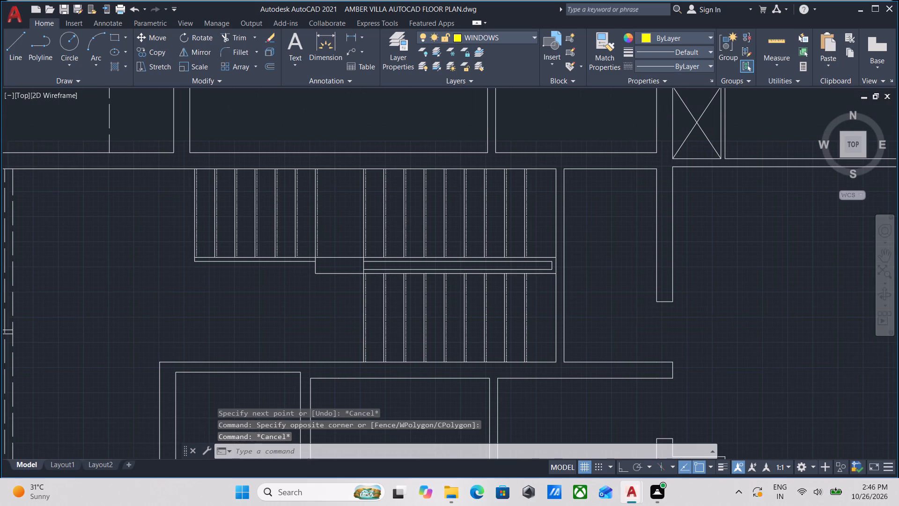
scroll(402, 209, up, 1)
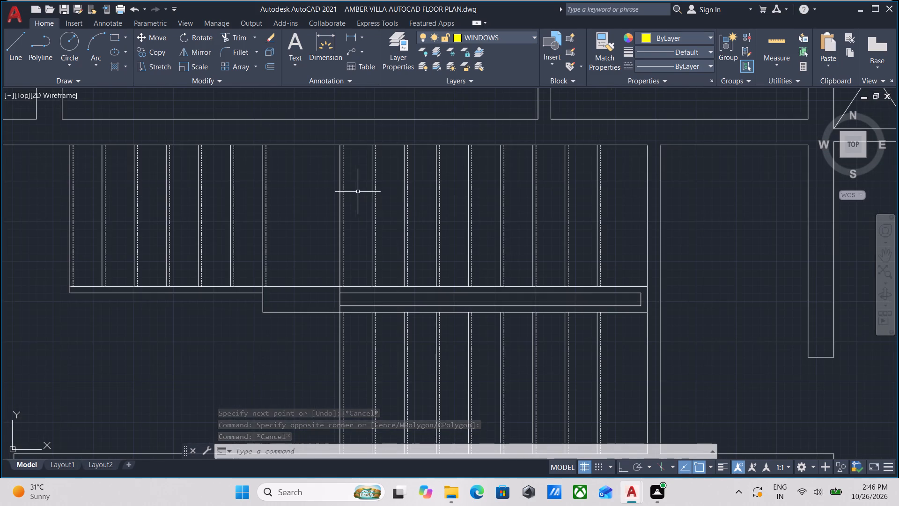
scroll(357, 190, down, 2)
scroll(309, 179, up, 2)
scroll(334, 217, up, 3)
scroll(334, 217, down, 2)
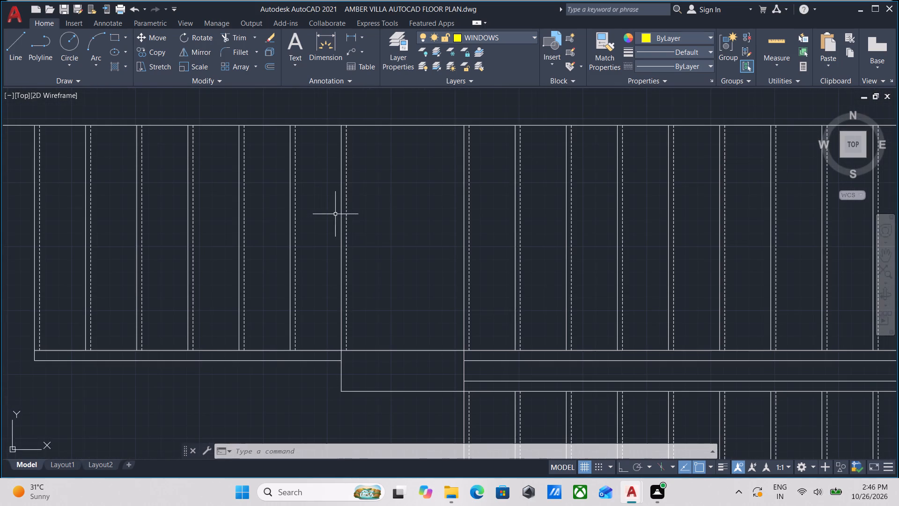
scroll(335, 214, down, 1)
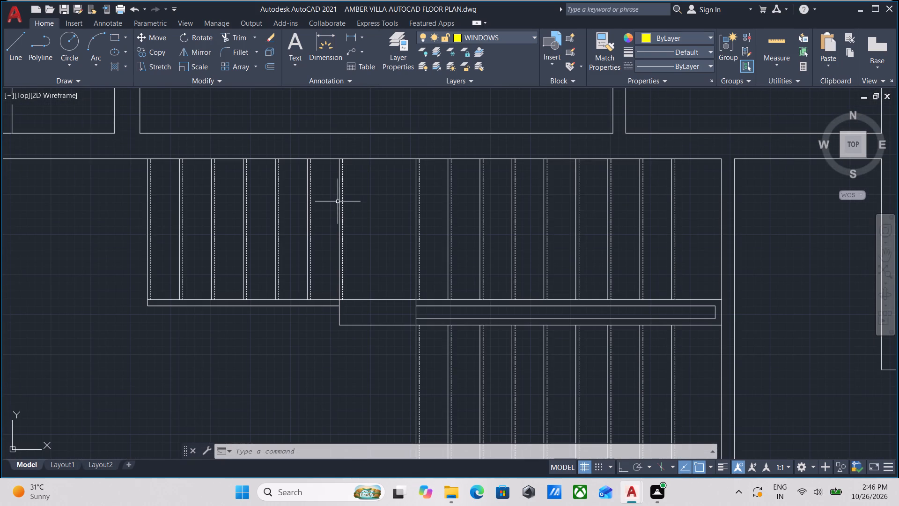
scroll(341, 188, up, 2)
scroll(338, 190, down, 2)
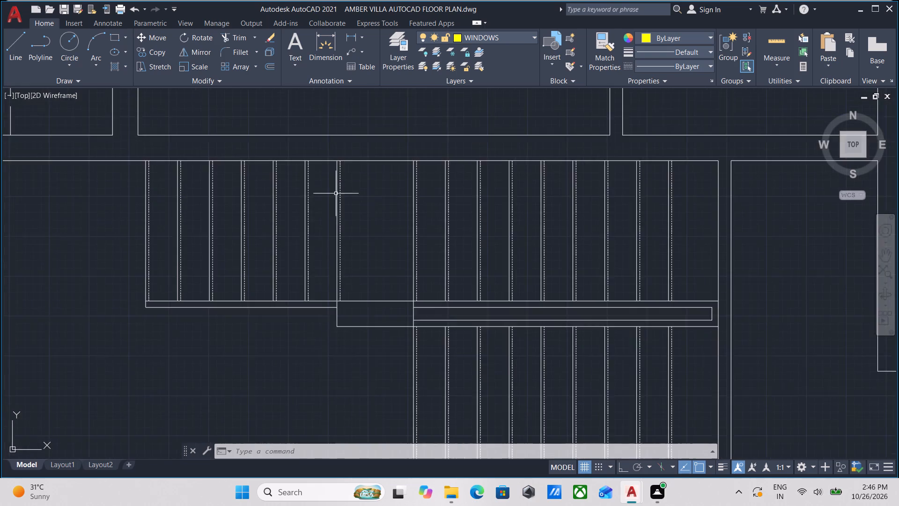
middle_drag(336, 194, 349, 289)
middle_drag(470, 179, 473, 252)
scroll(470, 183, down, 1)
scroll(471, 238, down, 2)
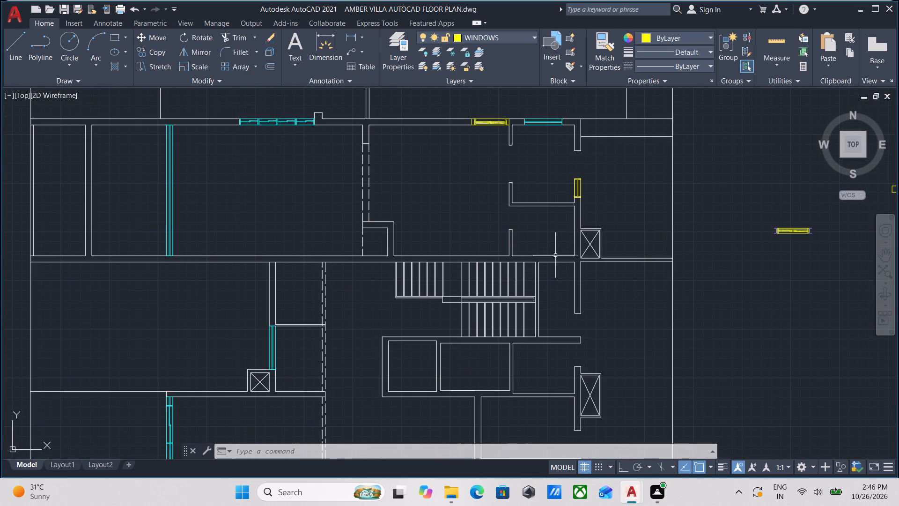
scroll(544, 221, down, 1)
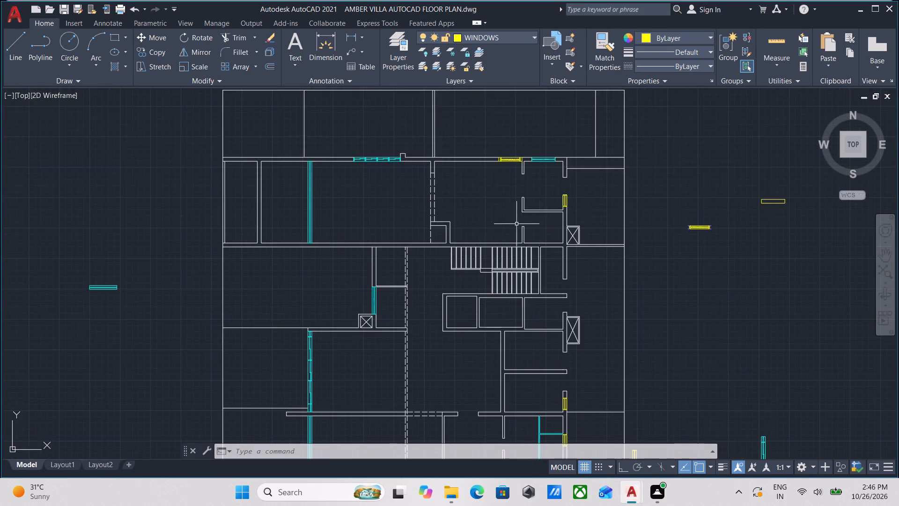
Examine the villa floor plan's rooms, wall openings and placed windows from the north side down to the south rooms.
scroll(488, 228, down, 1)
middle_drag(488, 228, 532, 250)
scroll(532, 244, up, 2)
scroll(597, 238, down, 2)
middle_drag(599, 236, 422, 213)
scroll(415, 368, up, 2)
scroll(440, 263, up, 1)
scroll(455, 257, down, 1)
middle_drag(455, 257, 414, 254)
scroll(440, 241, up, 2)
scroll(445, 241, down, 1)
middle_drag(445, 241, 505, 294)
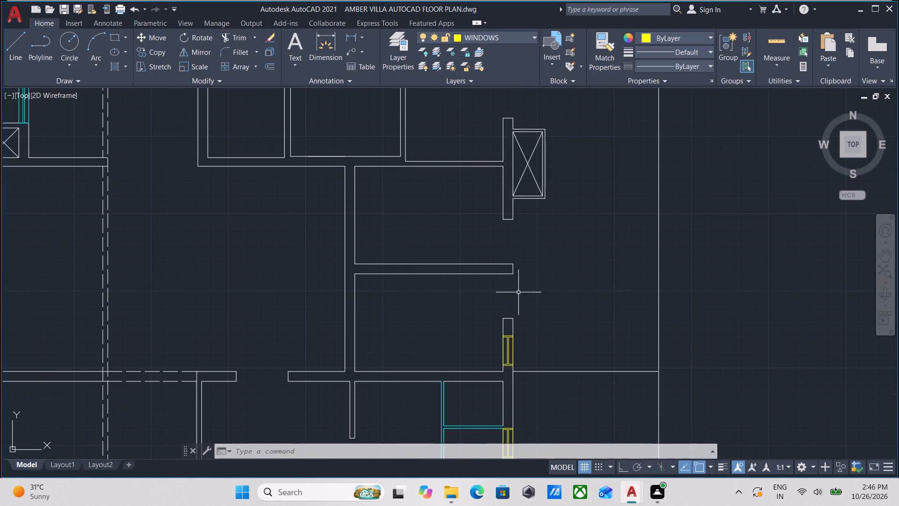
scroll(523, 286, down, 2)
middle_drag(558, 250, 560, 240)
scroll(554, 360, up, 1)
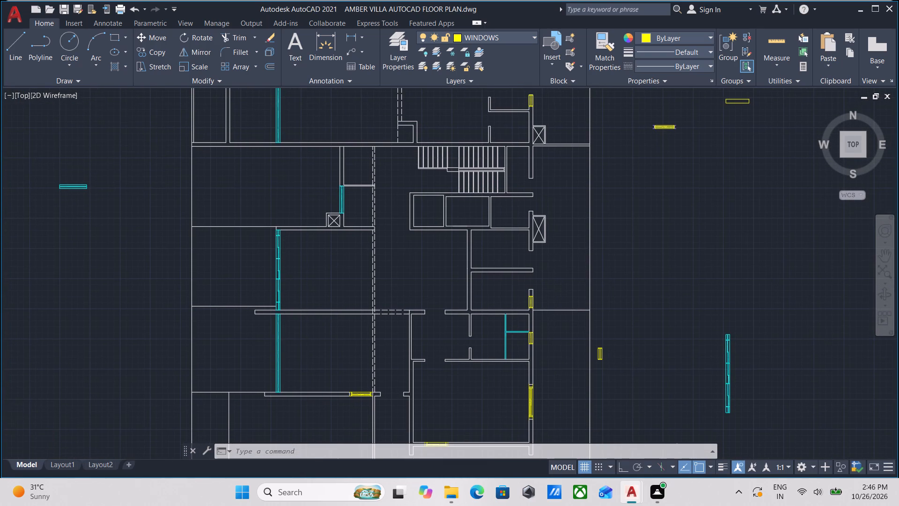
scroll(554, 360, down, 1)
middle_drag(554, 360, 593, 250)
middle_drag(388, 297, 525, 342)
middle_drag(467, 298, 468, 301)
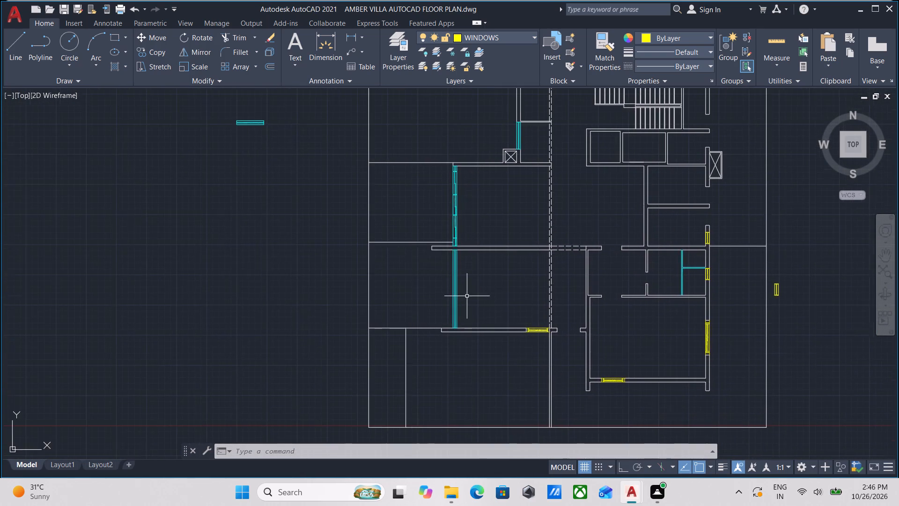
middle_drag(468, 301, 463, 405)
middle_drag(457, 331, 460, 403)
middle_drag(472, 294, 461, 355)
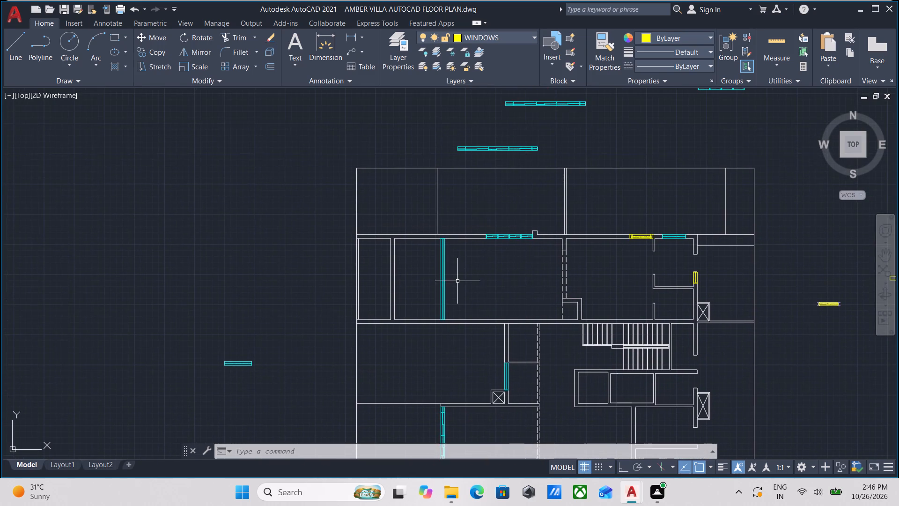
middle_drag(457, 279, 462, 311)
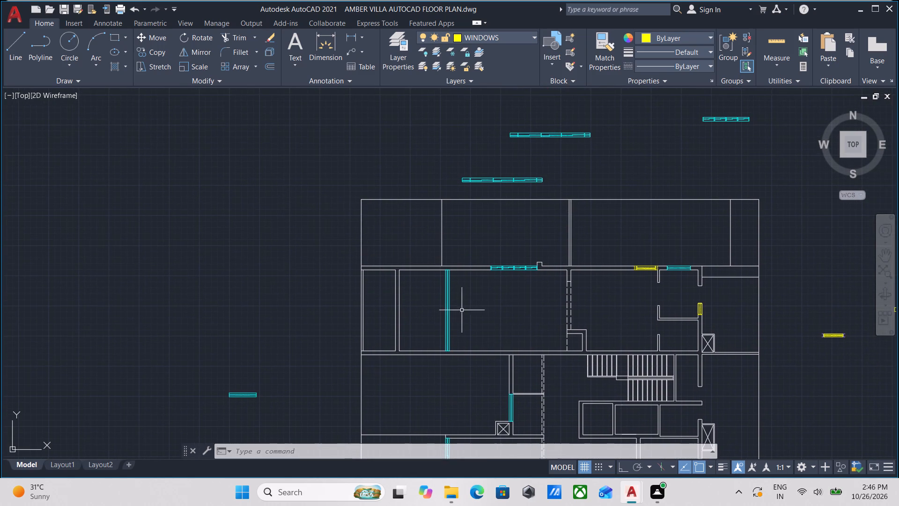
middle_drag(463, 305, 463, 323)
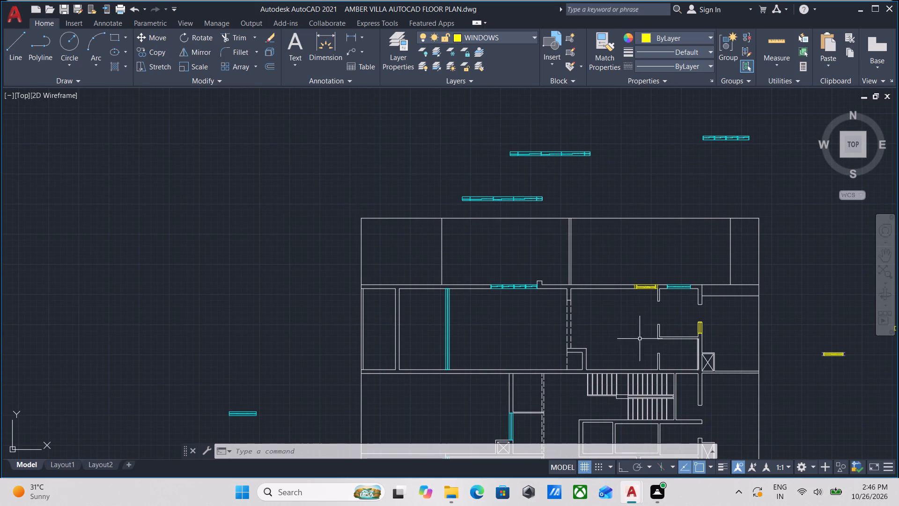
middle_drag(614, 334, 571, 249)
middle_drag(482, 388, 473, 242)
scroll(481, 295, down, 1)
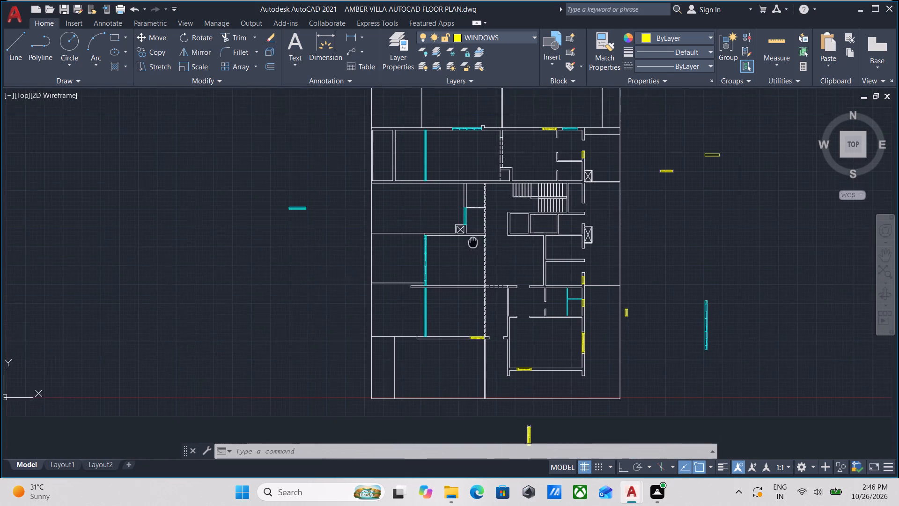
middle_drag(473, 242, 473, 240)
scroll(503, 336, up, 2)
scroll(478, 268, up, 1)
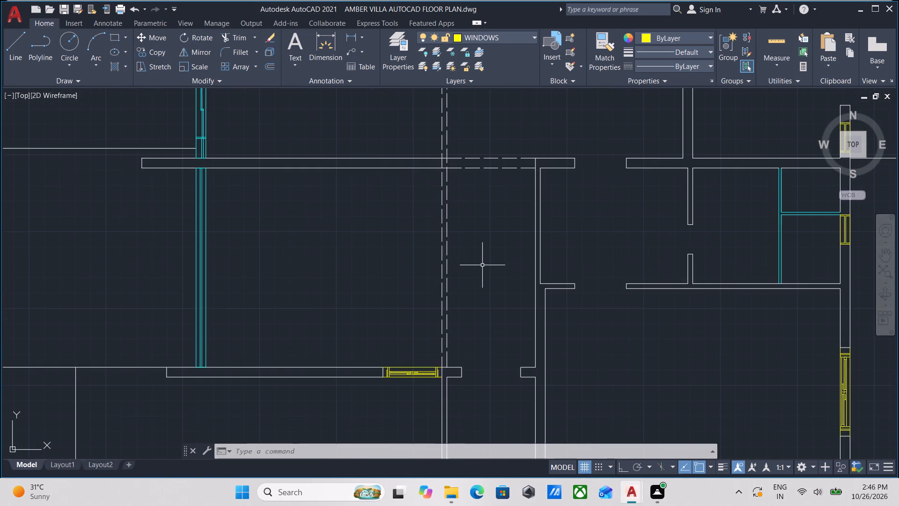
scroll(486, 263, down, 1)
scroll(594, 288, down, 1)
middle_drag(594, 288, 474, 254)
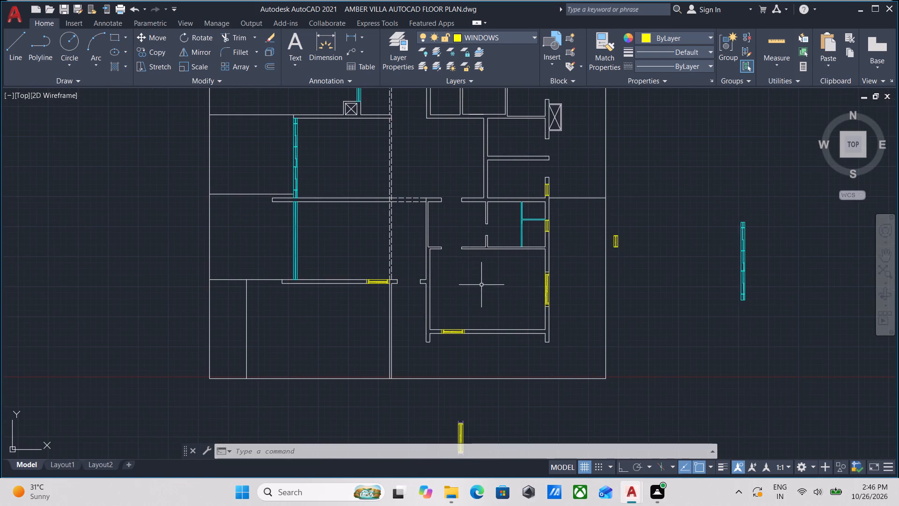
scroll(483, 286, up, 1)
scroll(518, 282, down, 1)
middle_drag(517, 282, 392, 272)
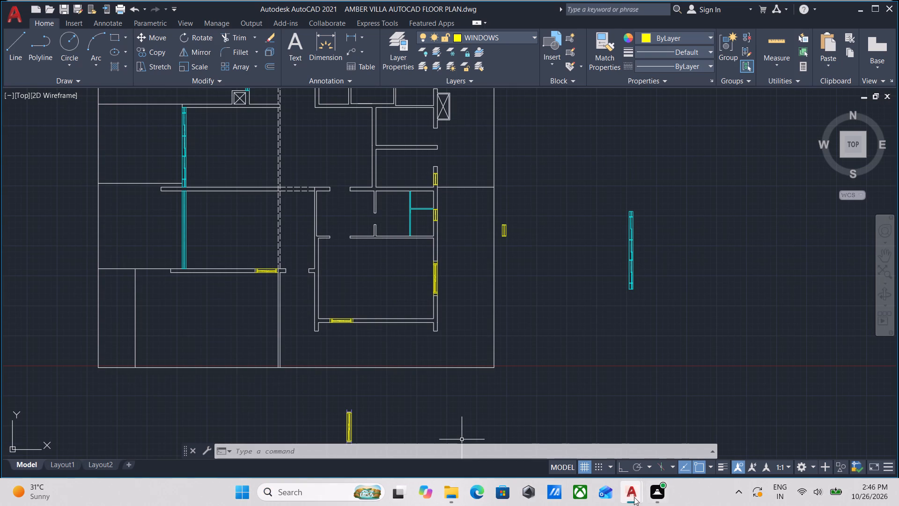
Switch to the Autocad Blocks drawing and look through its plan-view door blocks for doors suited to the villa's openings.
click(669, 448)
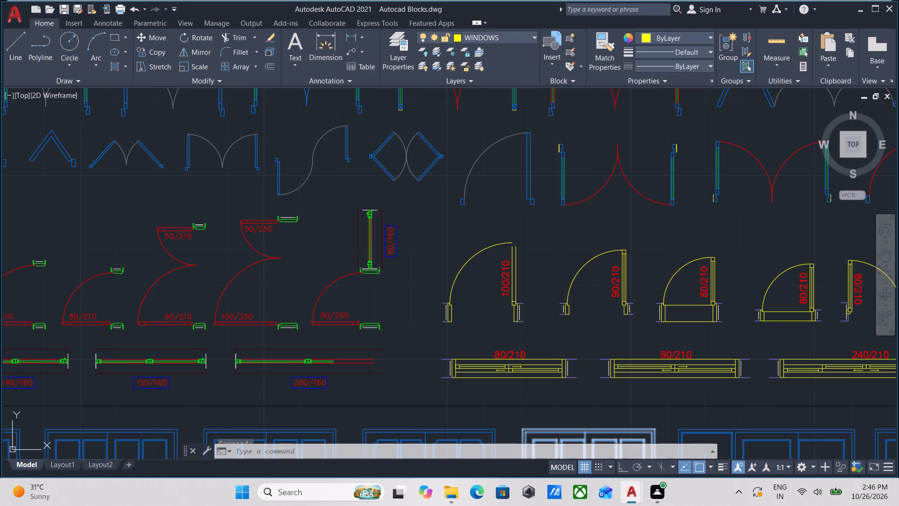
scroll(528, 242, down, 2)
middle_drag(528, 246, 469, 316)
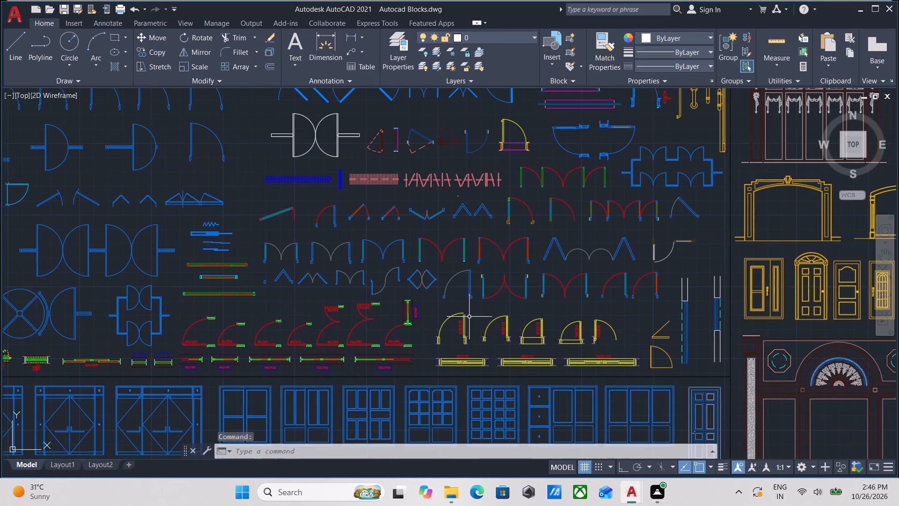
scroll(281, 232, up, 3)
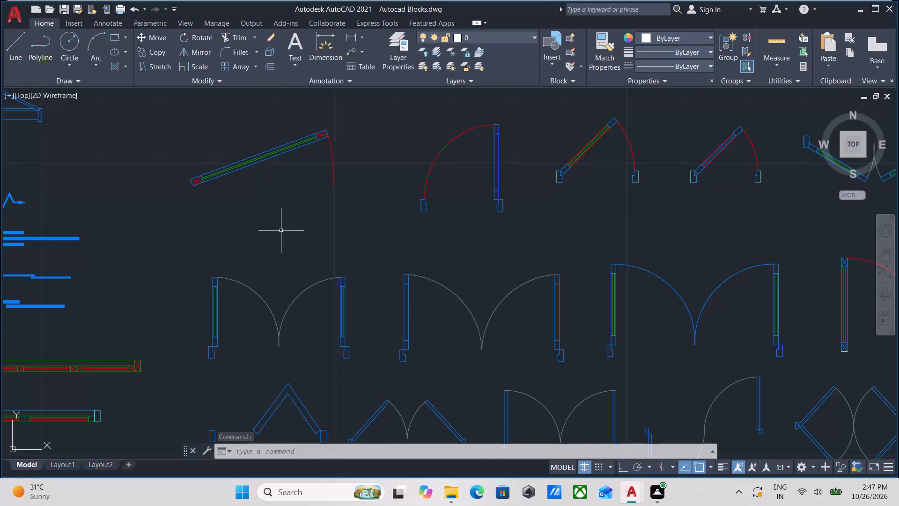
middle_drag(294, 231, 381, 331)
scroll(450, 282, down, 1)
middle_drag(449, 281, 230, 251)
scroll(440, 276, up, 2)
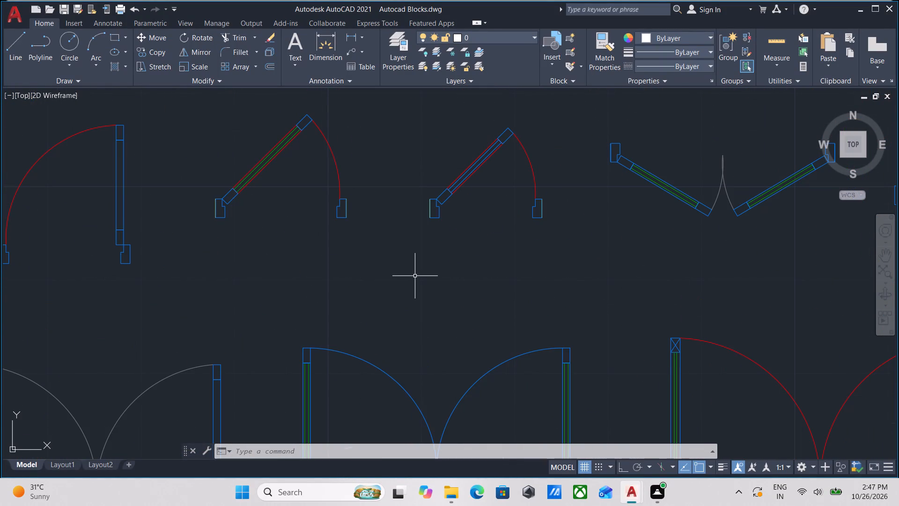
scroll(414, 276, down, 4)
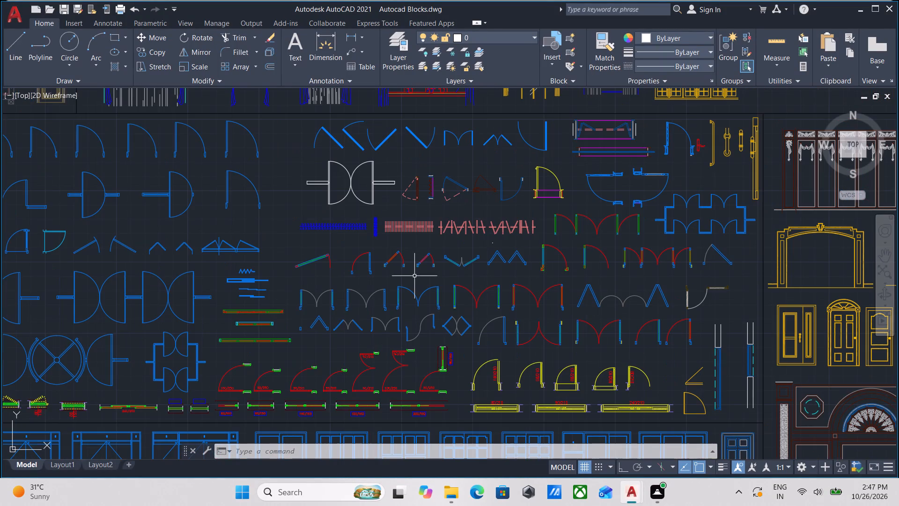
scroll(414, 276, up, 1)
scroll(418, 275, down, 1)
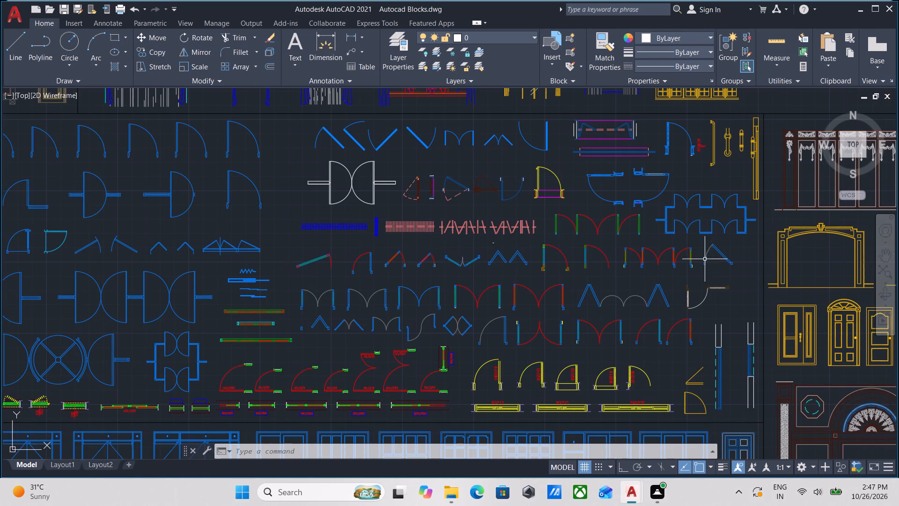
scroll(716, 253, up, 1)
middle_drag(632, 249, 809, 335)
middle_drag(553, 251, 563, 325)
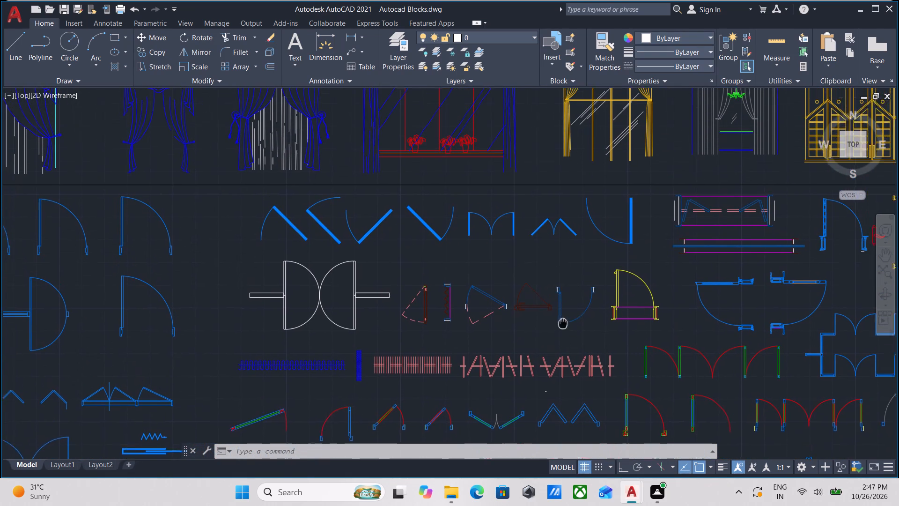
middle_drag(563, 325, 562, 329)
middle_drag(537, 263, 517, 330)
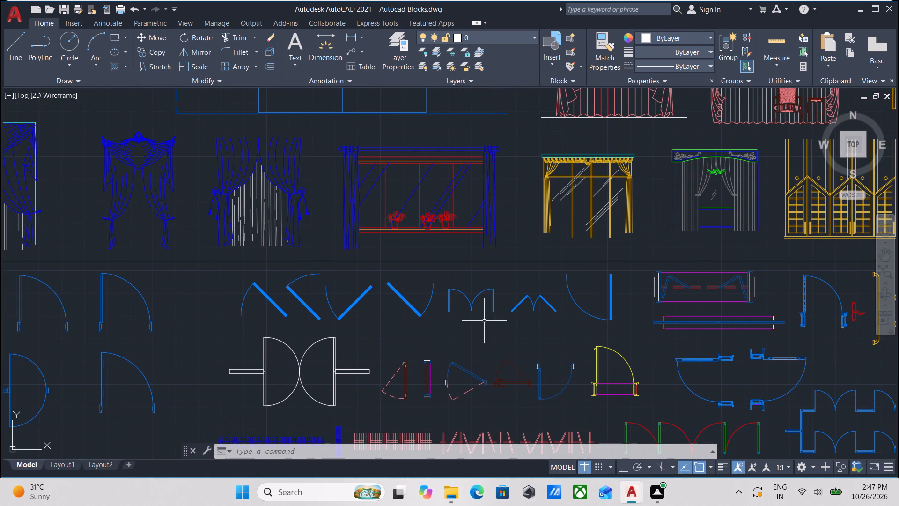
scroll(527, 321, up, 1)
scroll(469, 319, down, 1)
middle_drag(426, 315, 625, 230)
middle_drag(341, 256, 707, 219)
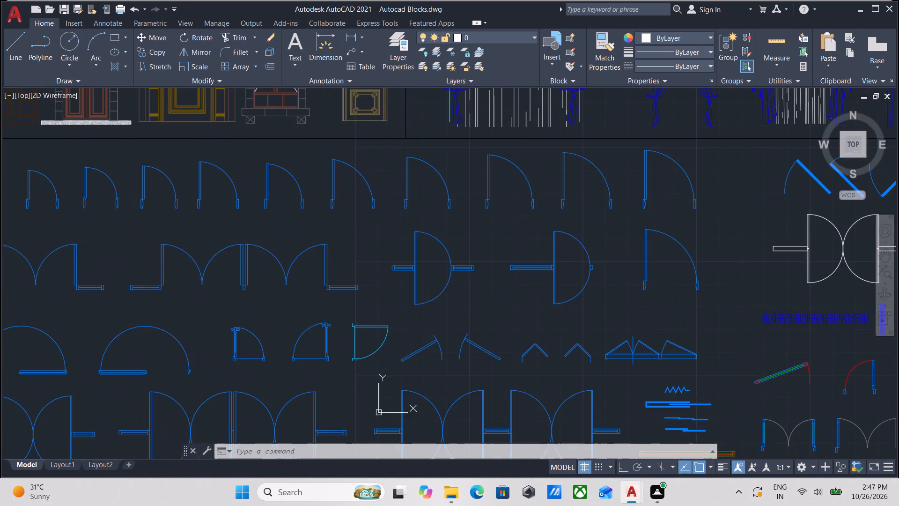
scroll(395, 252, down, 1)
middle_drag(396, 252, 668, 205)
middle_drag(643, 389, 509, 190)
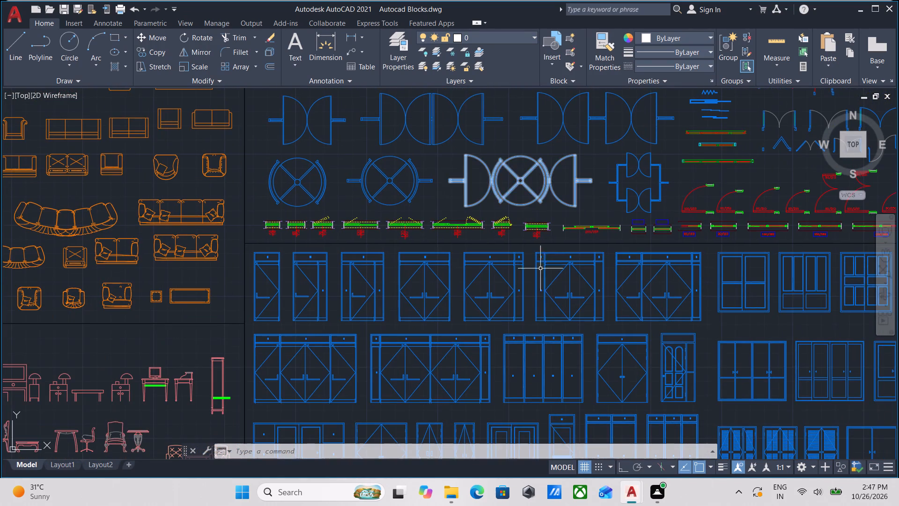
middle_drag(572, 320, 191, 290)
scroll(411, 299, down, 2)
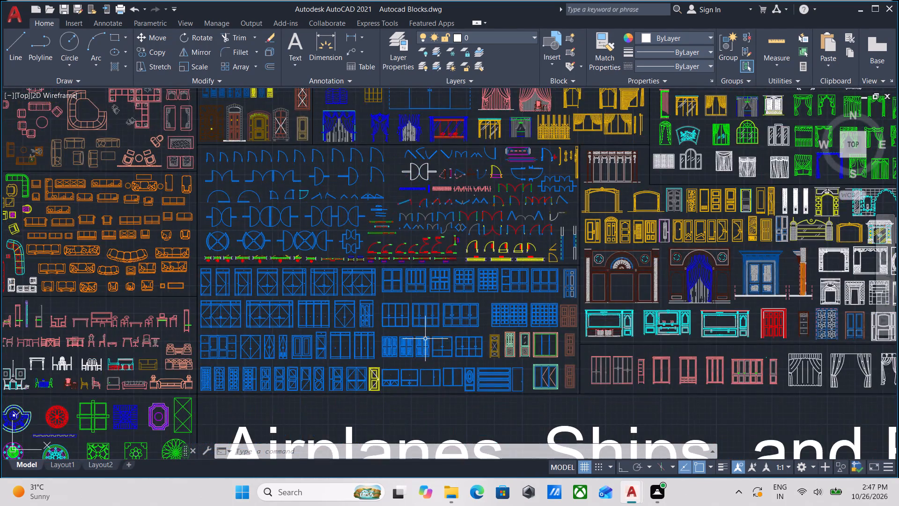
scroll(433, 340, down, 1)
scroll(359, 215, up, 1)
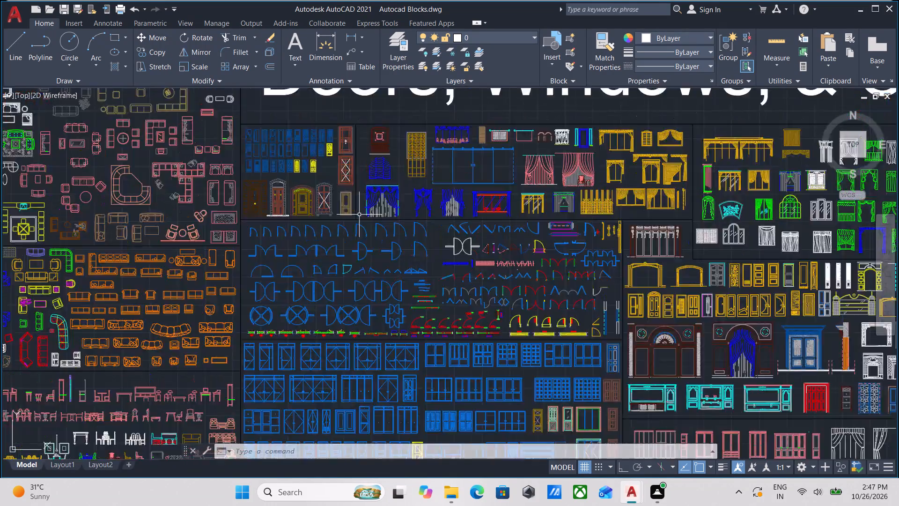
scroll(359, 215, up, 2)
middle_drag(585, 265, 142, 212)
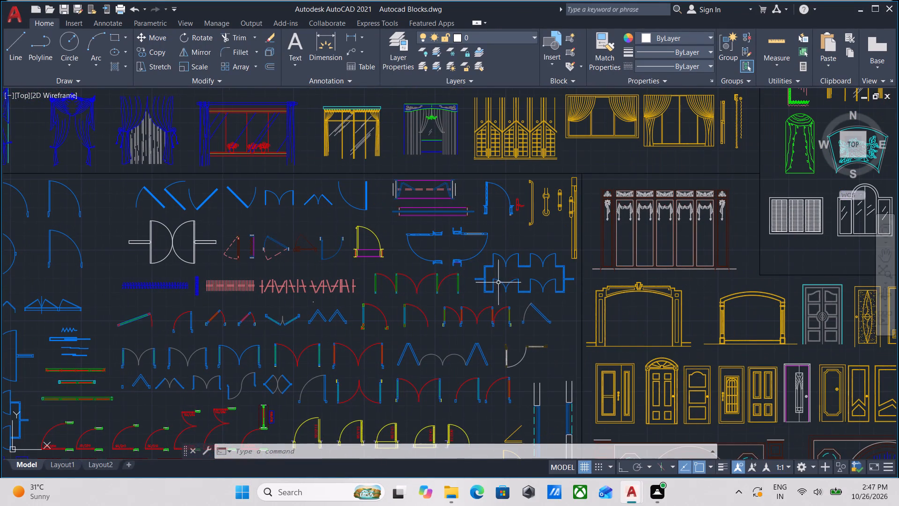
scroll(511, 298, up, 2)
scroll(396, 294, down, 1)
middle_drag(396, 294, 431, 250)
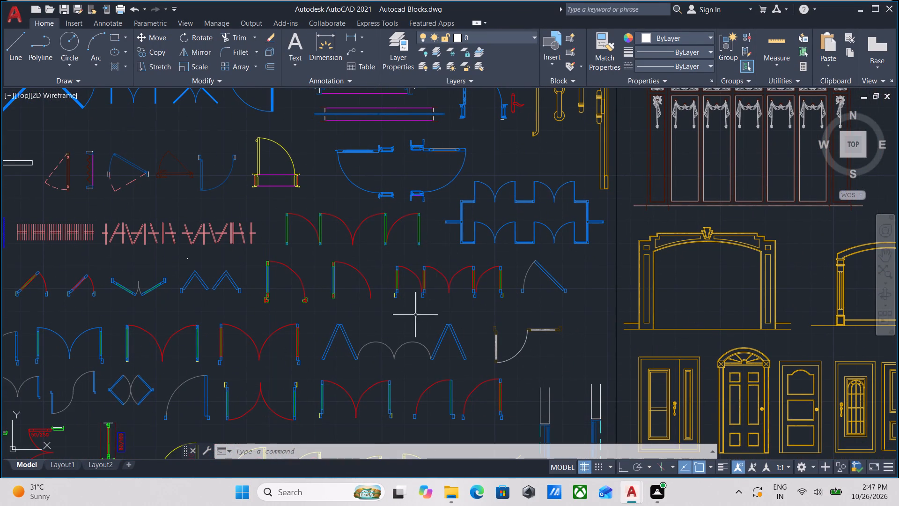
middle_drag(411, 326, 446, 234)
scroll(563, 268, up, 3)
scroll(565, 269, down, 3)
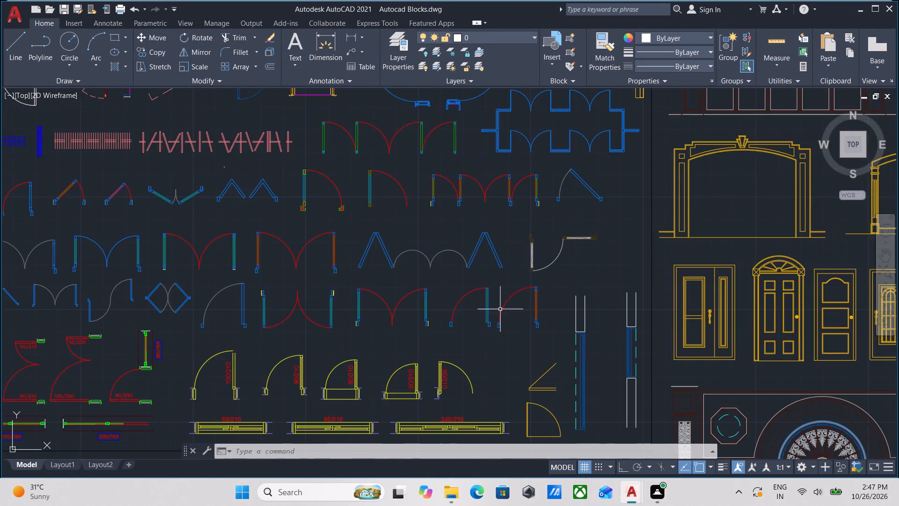
scroll(453, 318, down, 1)
middle_drag(453, 318, 484, 250)
scroll(532, 316, up, 3)
scroll(535, 308, down, 2)
middle_drag(535, 307, 531, 307)
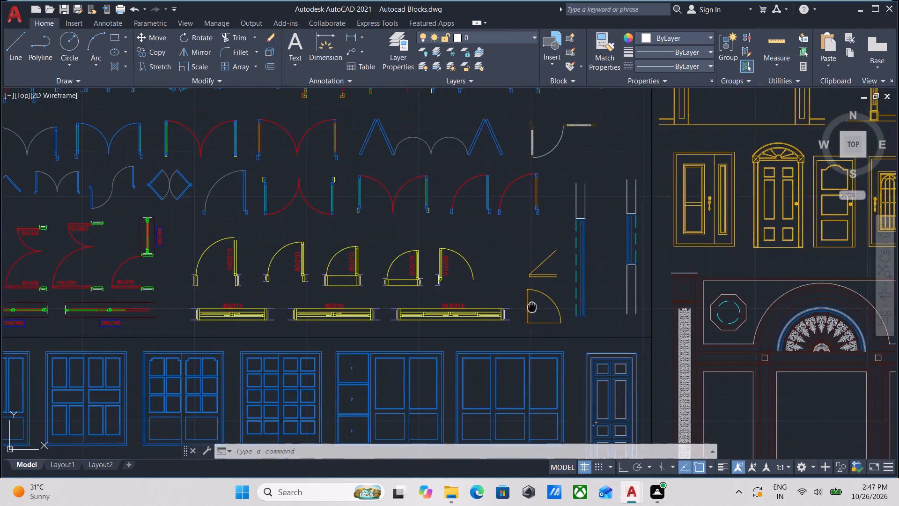
middle_drag(531, 307, 383, 323)
scroll(473, 312, up, 3)
scroll(473, 309, down, 2)
middle_drag(473, 309, 480, 350)
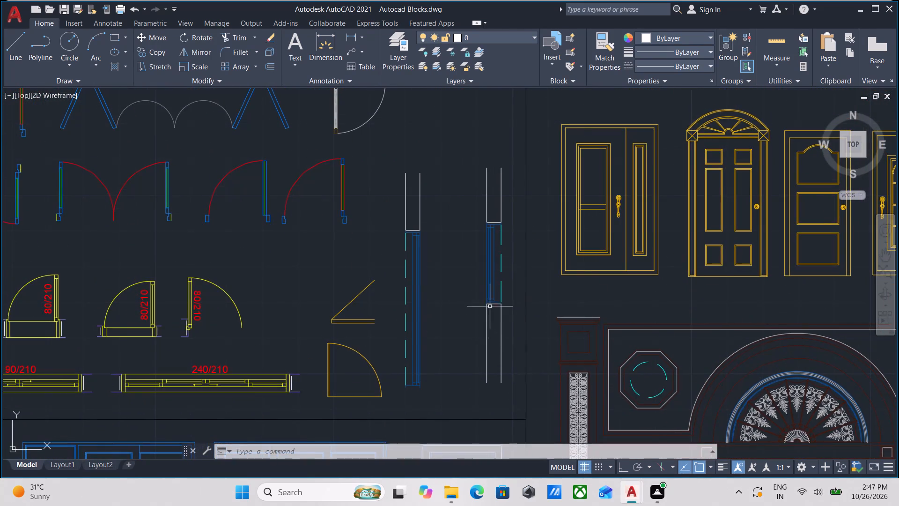
scroll(490, 292, up, 4)
middle_drag(342, 298, 375, 405)
scroll(343, 300, down, 1)
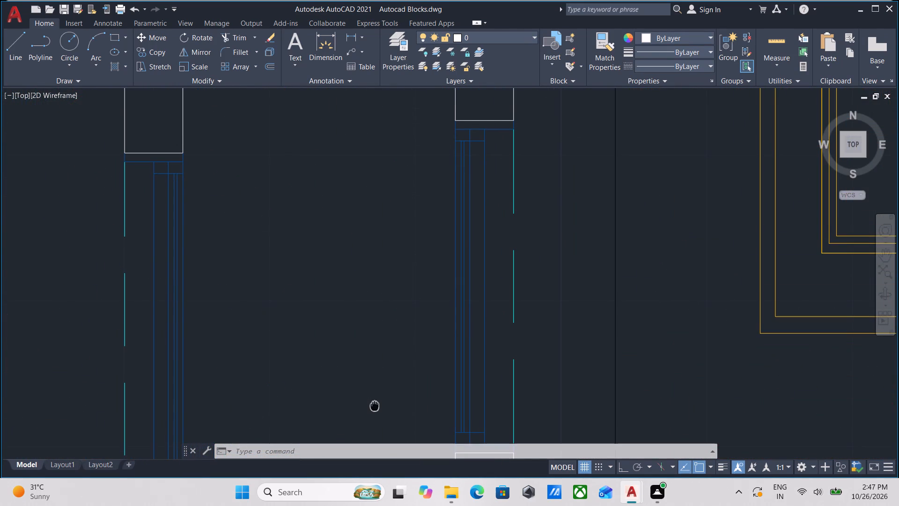
scroll(384, 348, down, 2)
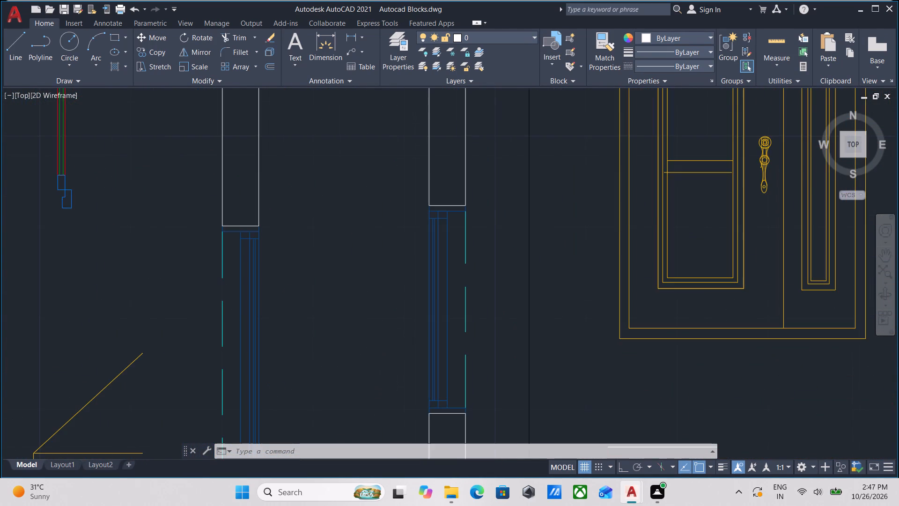
scroll(384, 348, down, 2)
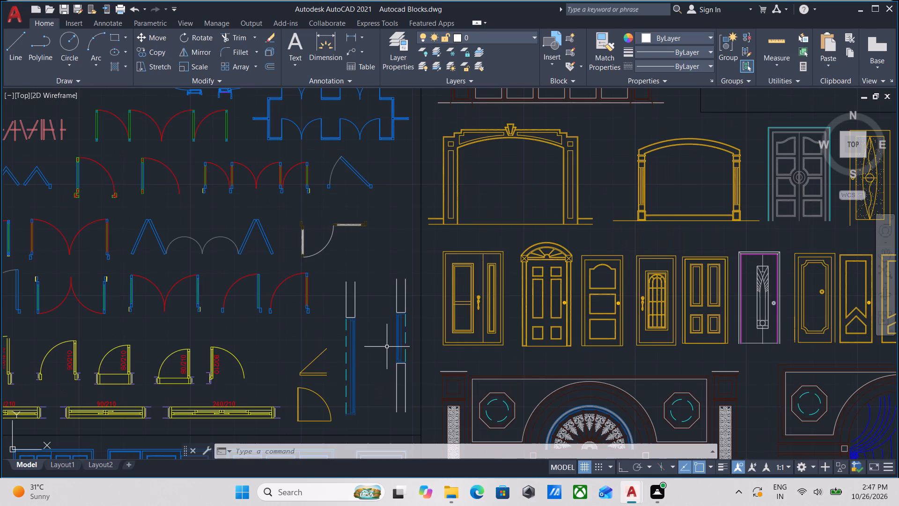
middle_drag(320, 348, 443, 333)
scroll(331, 298, up, 1)
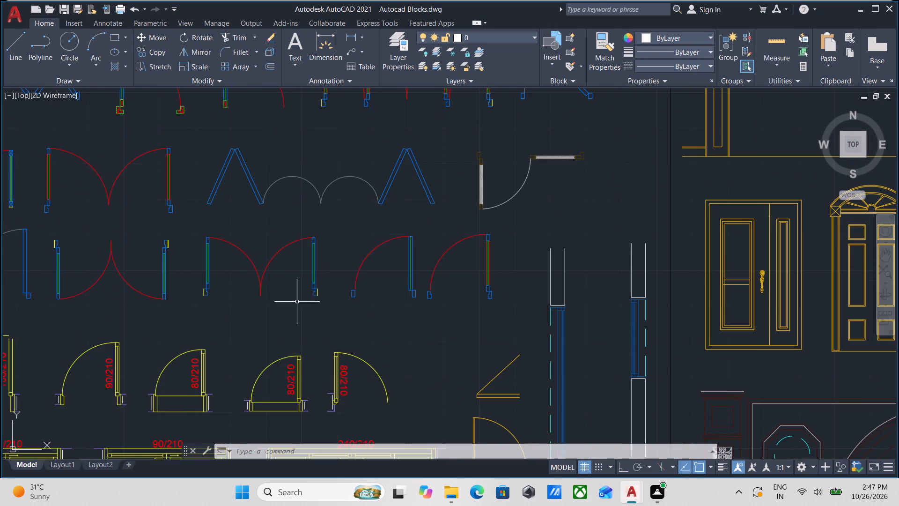
middle_drag(228, 296, 480, 313)
middle_drag(291, 306, 569, 357)
scroll(319, 334, up, 2)
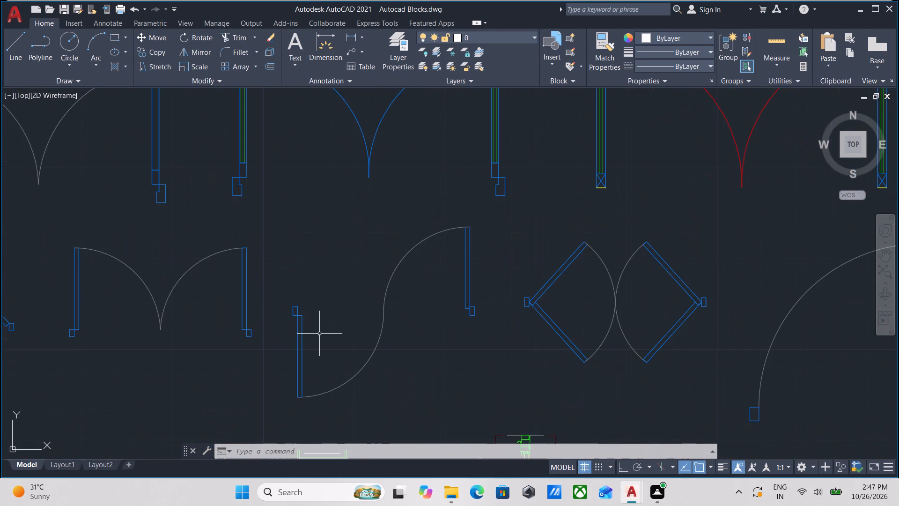
middle_drag(241, 316, 452, 316)
scroll(304, 322, down, 2)
middle_drag(324, 322, 466, 333)
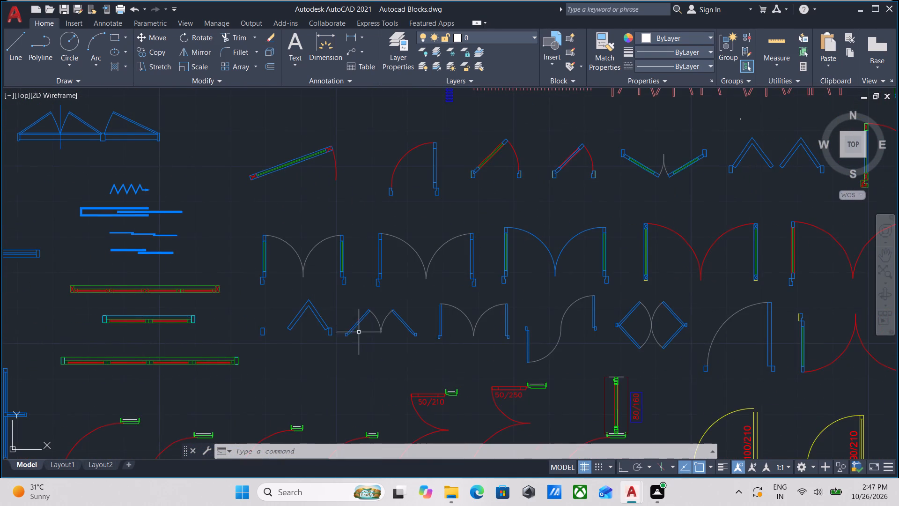
scroll(366, 260, up, 2)
scroll(383, 259, down, 2)
middle_drag(393, 261, 401, 351)
scroll(484, 272, up, 1)
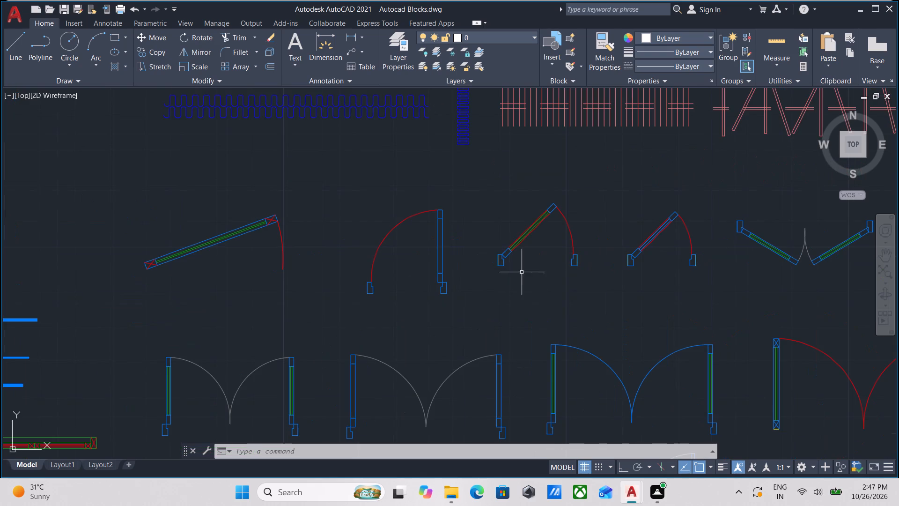
scroll(580, 274, up, 1)
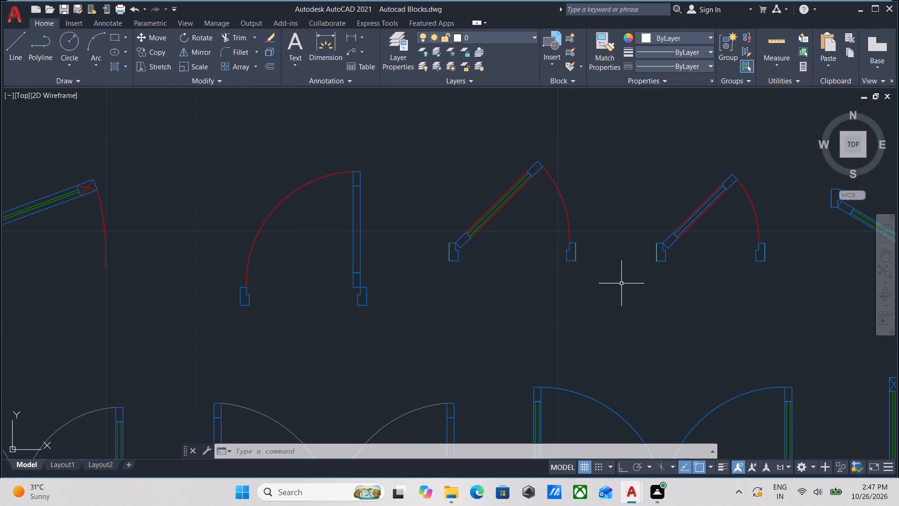
Look through the library's plan-view single and double door blocks for ones that suit the villa's openings.
middle_drag(621, 283, 454, 291)
click(676, 307)
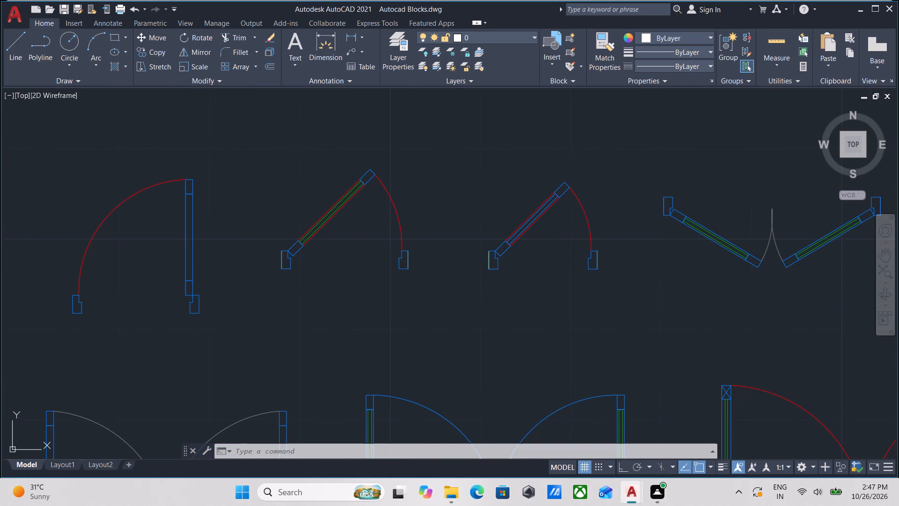
click(629, 311)
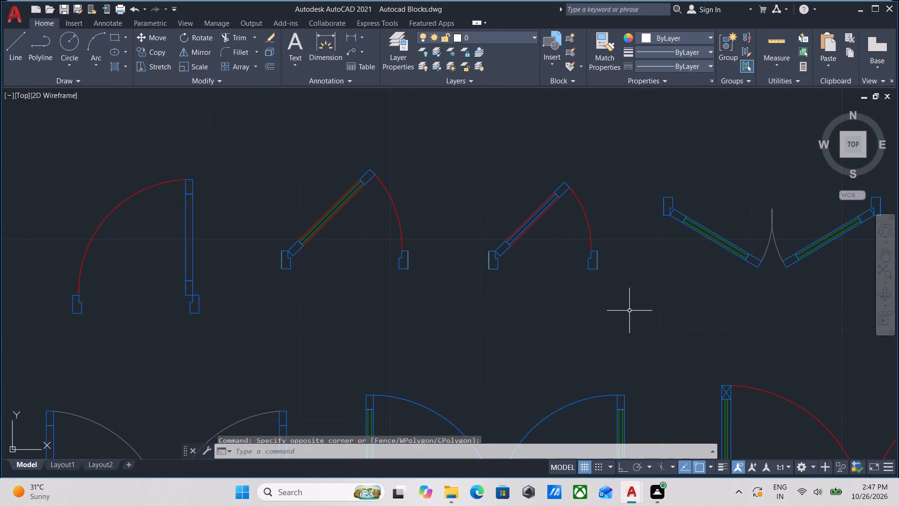
scroll(408, 278, up, 1)
scroll(408, 278, down, 2)
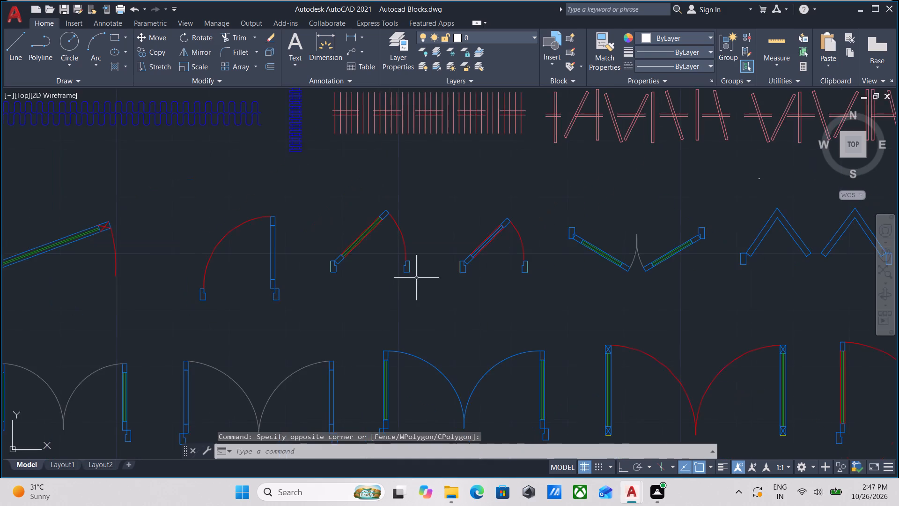
middle_drag(420, 278, 483, 290)
scroll(601, 299, up, 2)
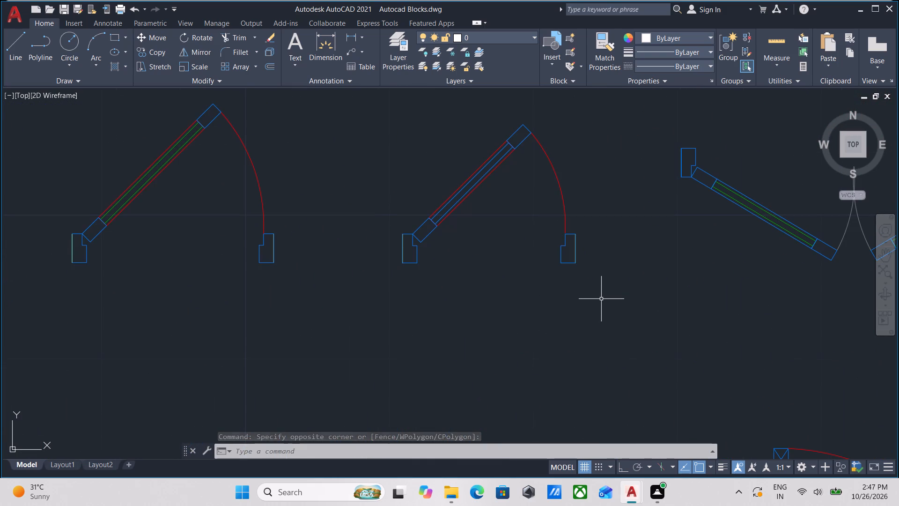
scroll(601, 299, down, 2)
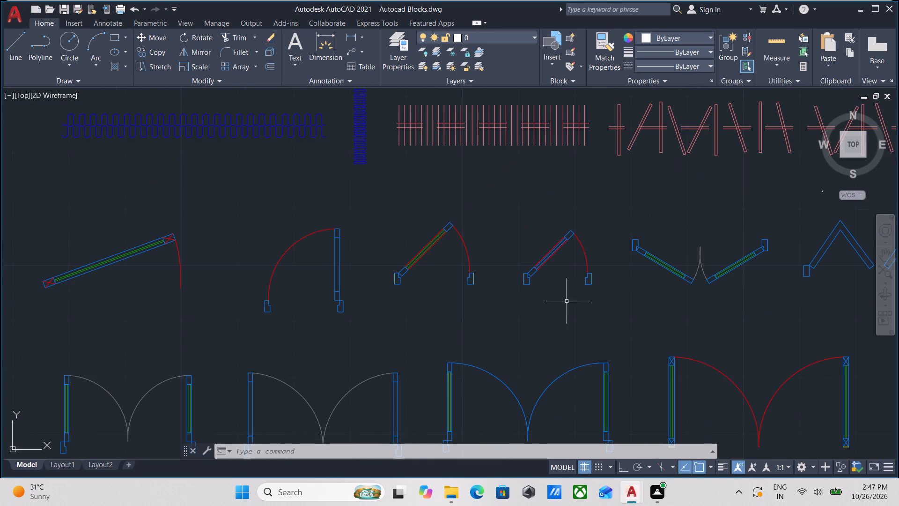
scroll(366, 300, down, 1)
middle_drag(366, 300, 463, 340)
scroll(467, 317, down, 2)
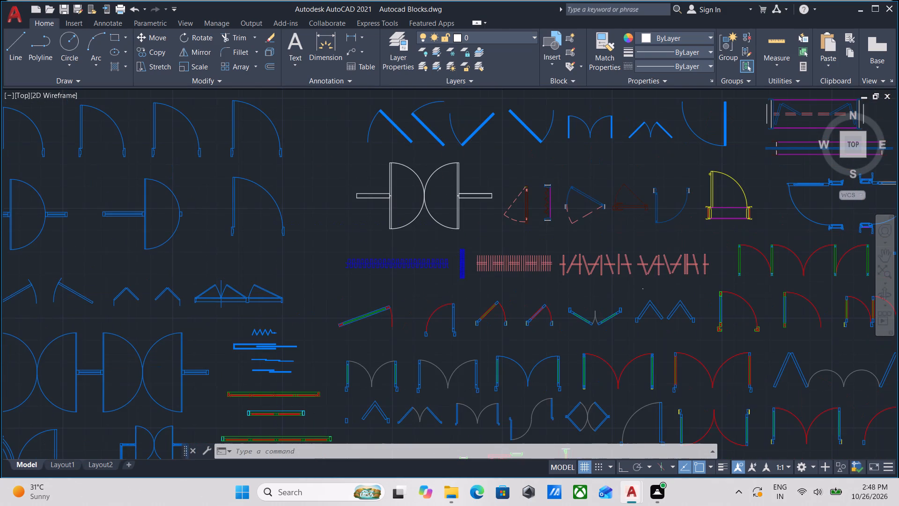
middle_drag(217, 303, 388, 311)
scroll(369, 310, up, 3)
middle_drag(308, 315, 396, 240)
scroll(406, 237, up, 1)
scroll(452, 248, down, 1)
middle_drag(452, 248, 477, 247)
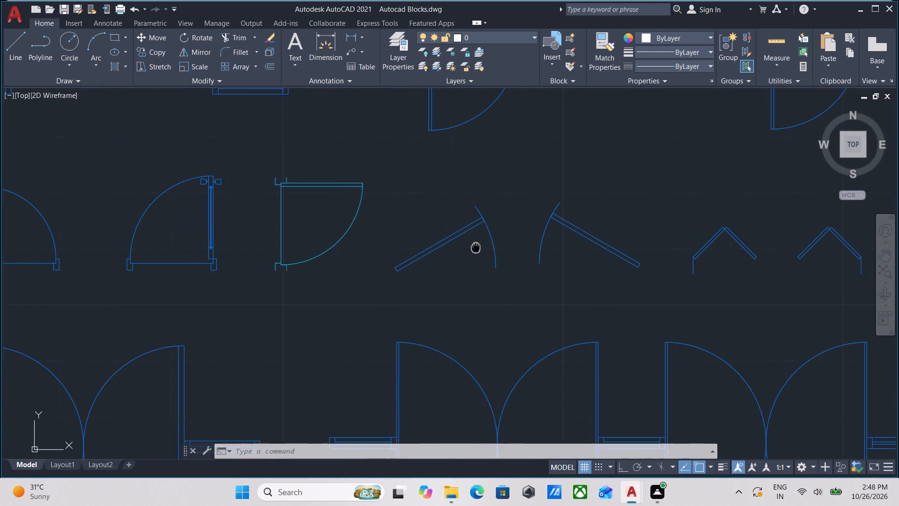
middle_drag(477, 247, 486, 245)
scroll(516, 272, down, 2)
scroll(519, 281, up, 2)
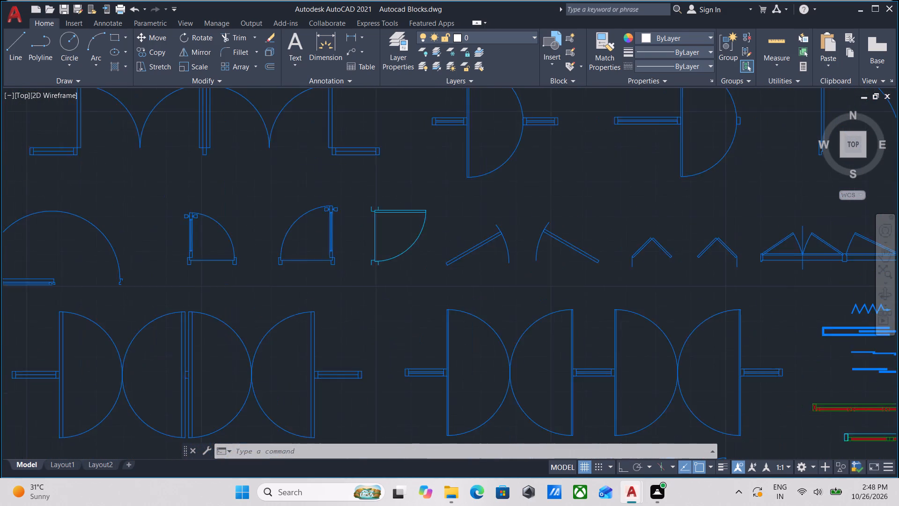
Copy the mirrored pair of angled single-leaf door blocks with short swing arcs to the clipboard.
scroll(514, 279, up, 2)
click(514, 277)
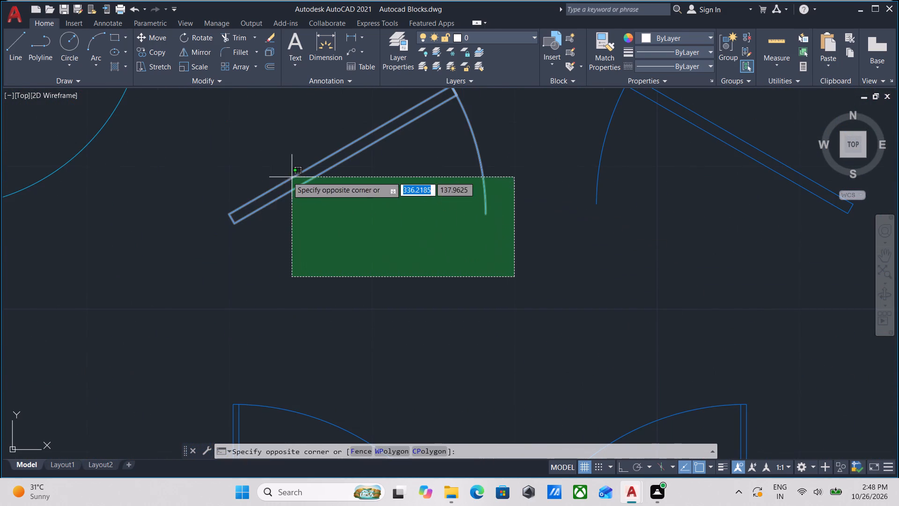
click(233, 171)
scroll(359, 211, down, 2)
middle_drag(363, 216, 381, 239)
scroll(393, 239, down, 2)
middle_drag(393, 239, 394, 243)
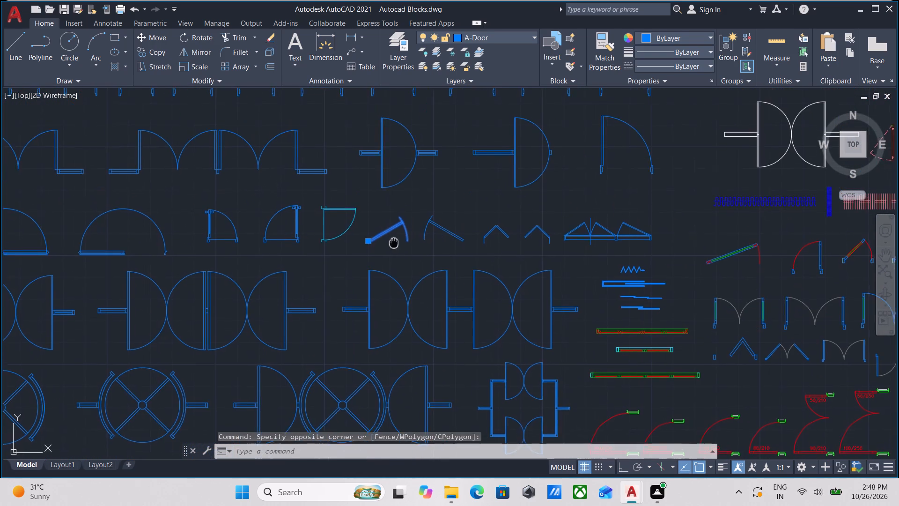
middle_drag(394, 243, 400, 259)
scroll(422, 269, up, 2)
click(523, 268)
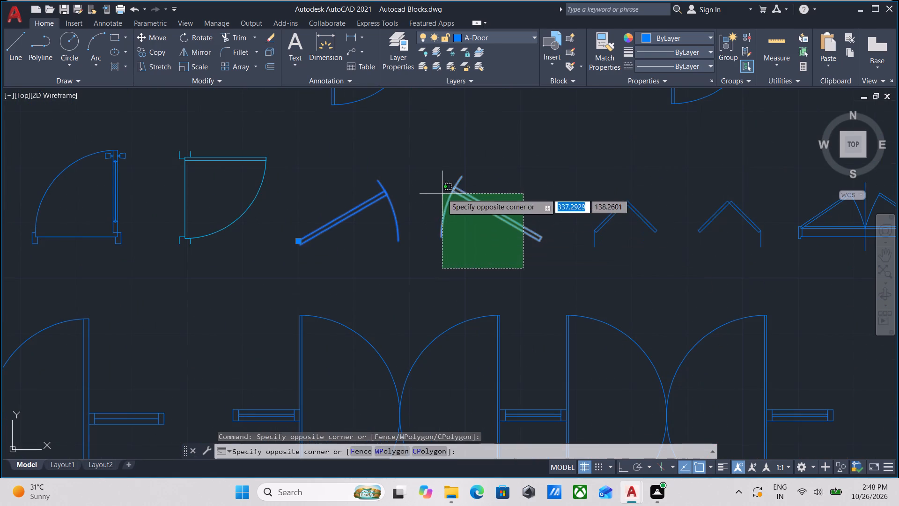
click(442, 193)
scroll(333, 209, down, 1)
middle_drag(332, 210, 356, 227)
scroll(356, 227, down, 2)
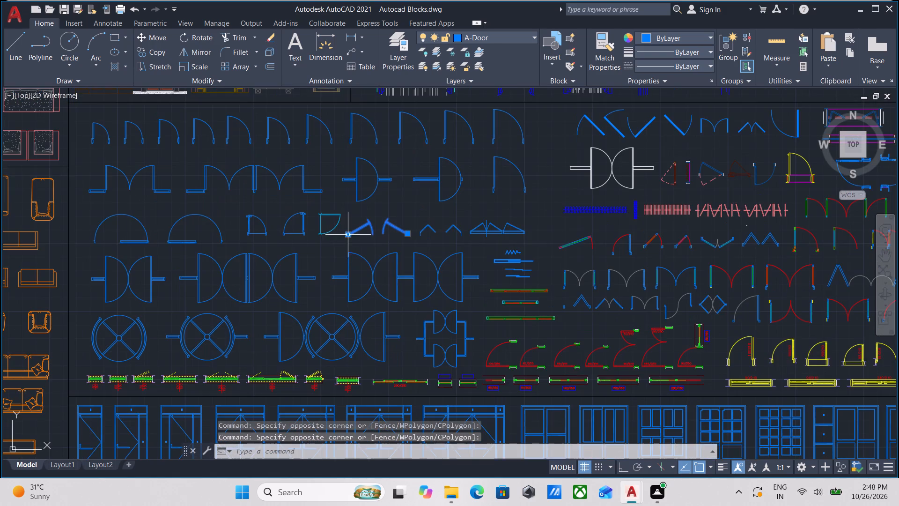
scroll(349, 247, up, 2)
scroll(351, 238, down, 1)
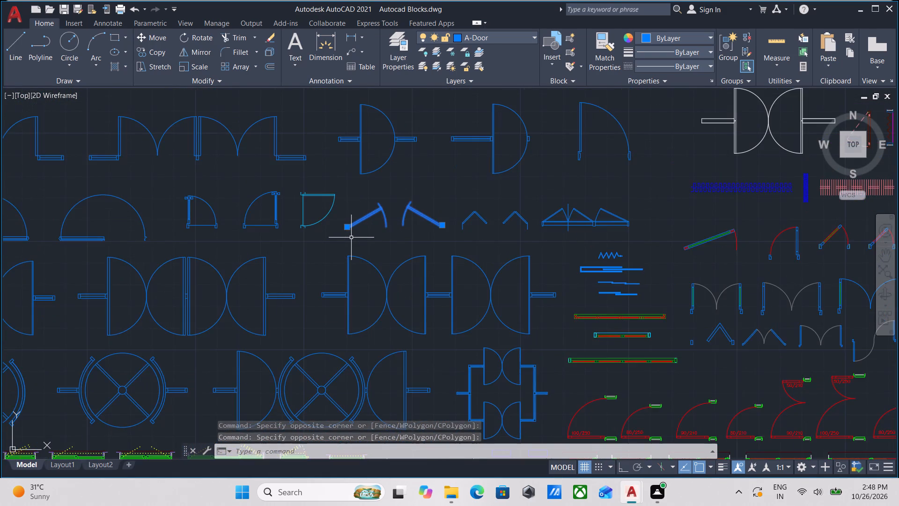
scroll(351, 238, down, 1)
middle_drag(354, 248, 380, 313)
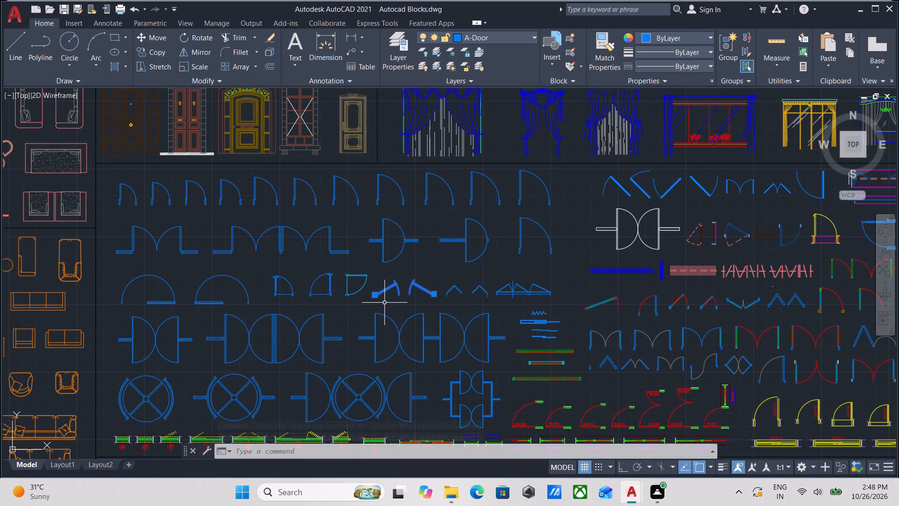
key(ctrl+c)
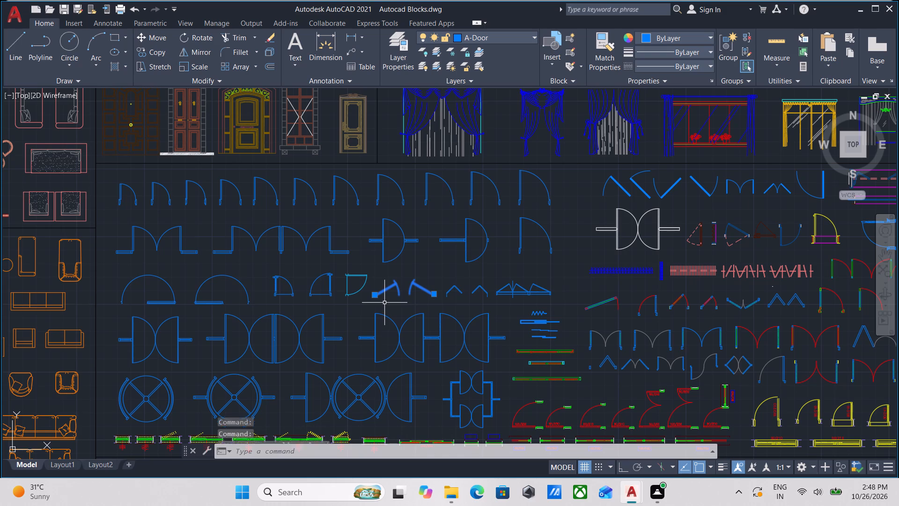
key(ctrl+c)
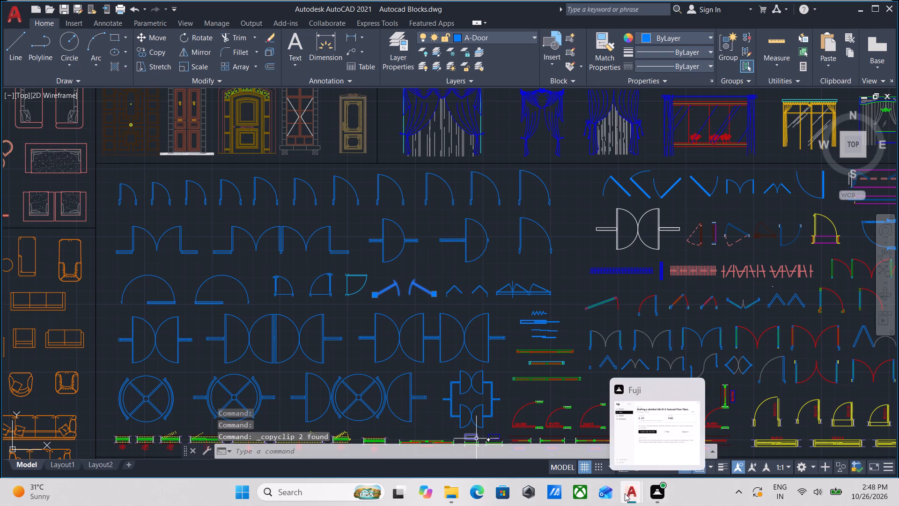
Switch to the AMBER VILLA AUTOCAD FLOOR PLAN drawing and paste the two door blocks in the empty space east of the plan's southeast corner.
click(564, 446)
scroll(413, 305, down, 1)
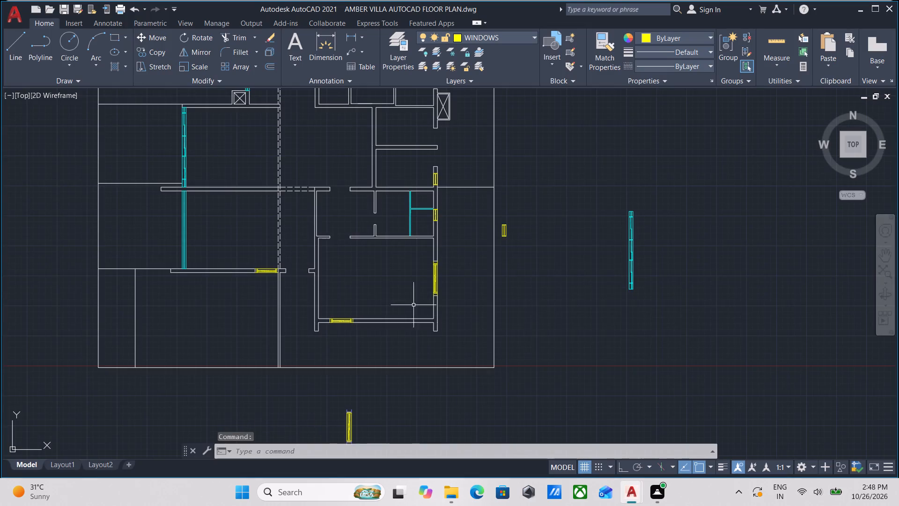
scroll(414, 305, down, 1)
scroll(474, 315, up, 3)
middle_drag(419, 346, 485, 306)
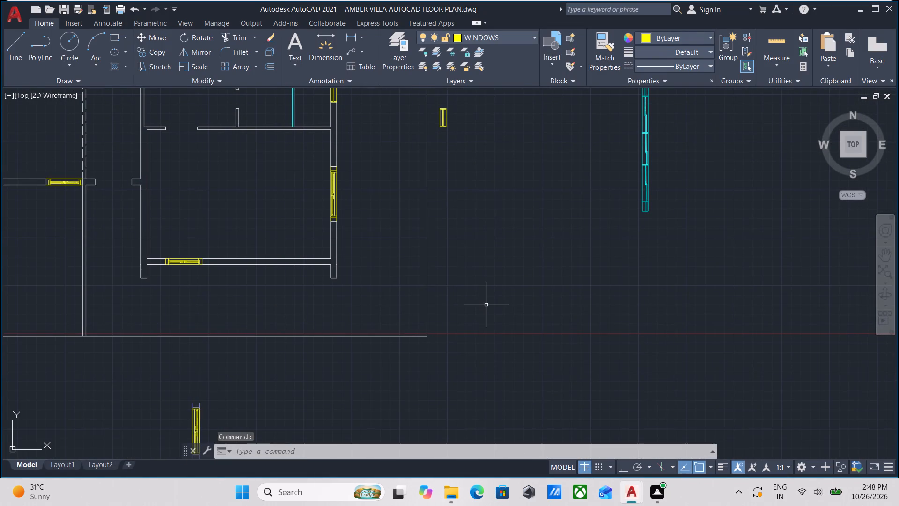
key(ctrl+v)
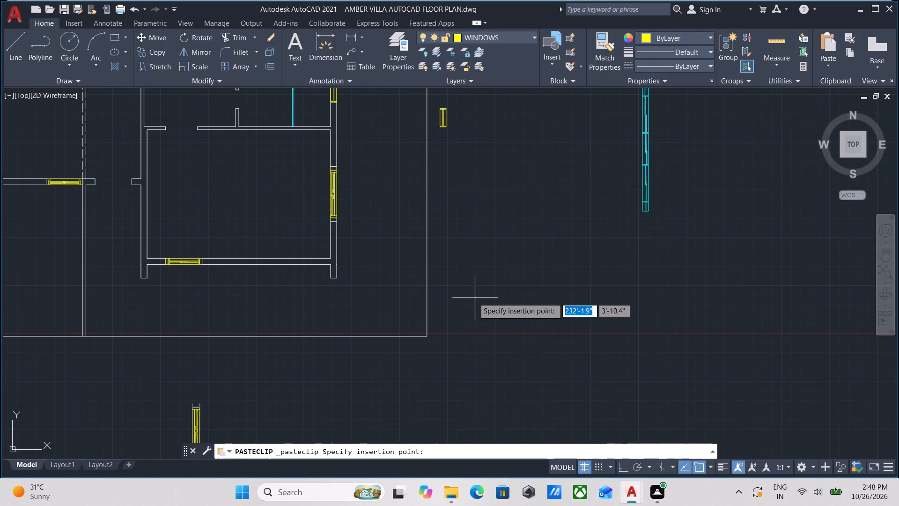
click(518, 322)
Scale the pasted west door block by reference from its hinge corner, using the hinge-to-arc-end span, to a new length of 3'6".
scroll(521, 321, up, 7)
scroll(470, 315, up, 3)
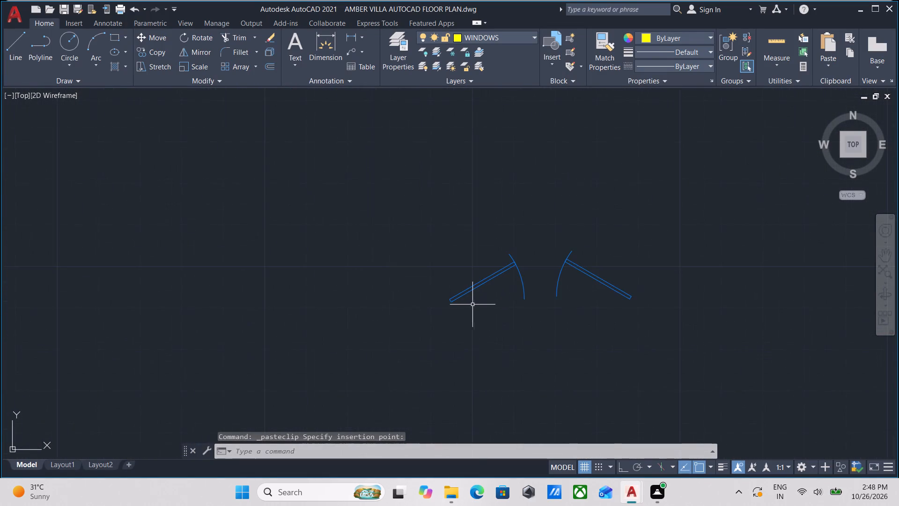
scroll(480, 302, up, 3)
drag(716, 286, 712, 285)
click(465, 281)
scroll(516, 294, down, 1)
middle_drag(516, 296, 380, 296)
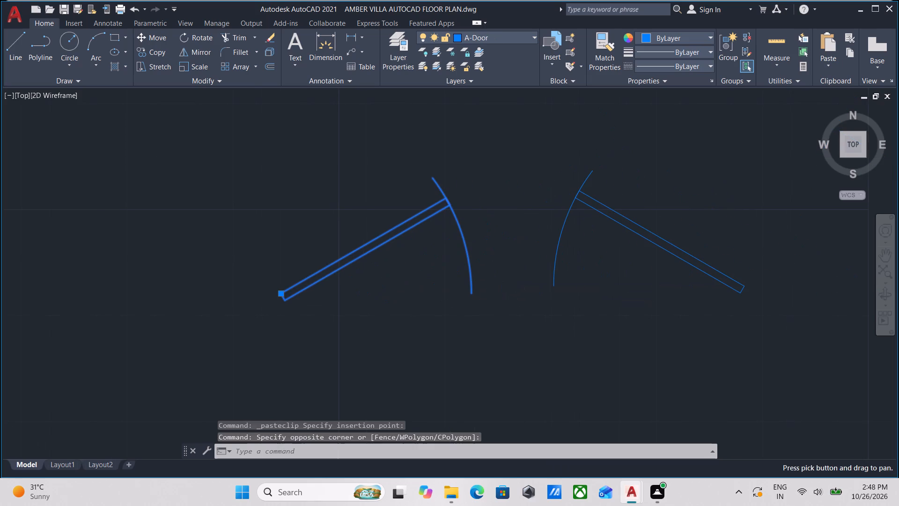
text(sca)
key(Return)
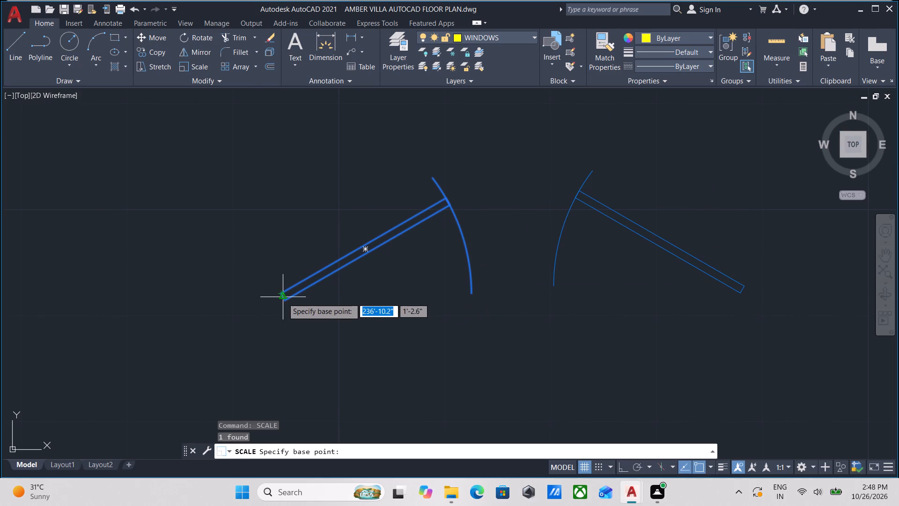
click(281, 294)
middle_drag(485, 286, 347, 290)
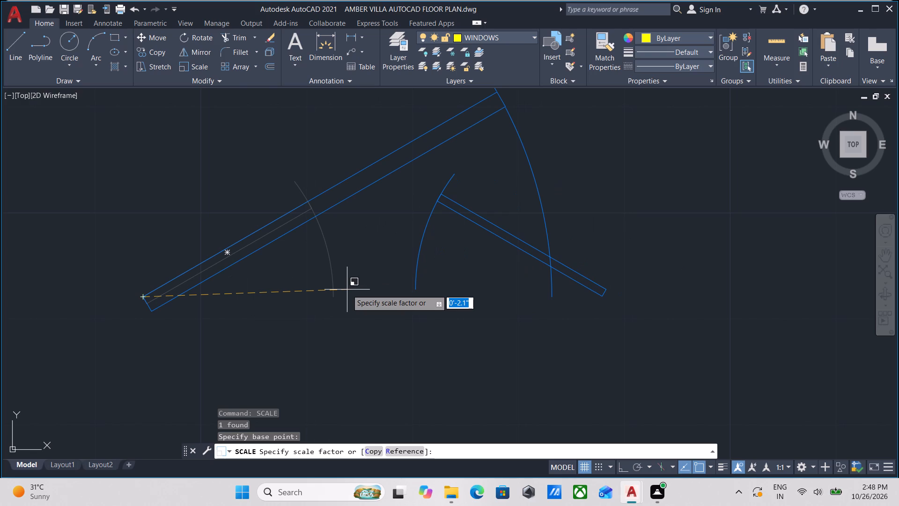
key(r)
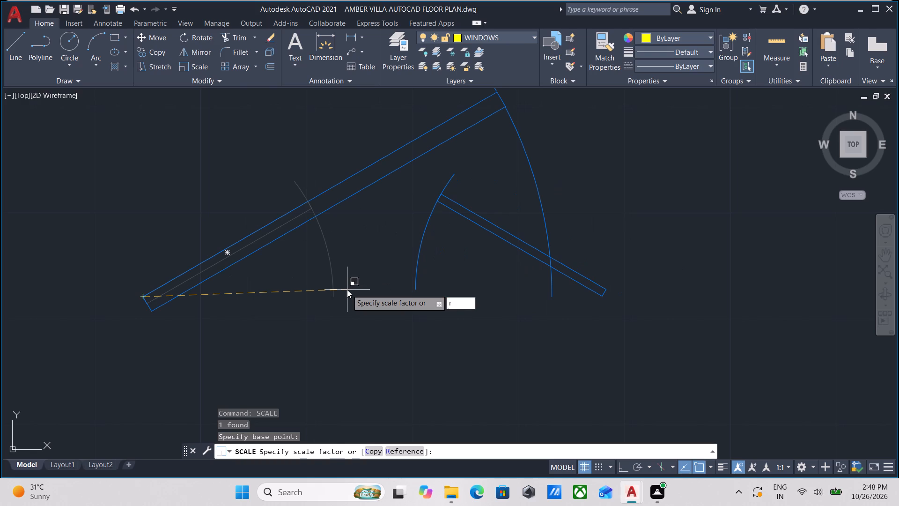
key(Return)
scroll(140, 290, up, 2)
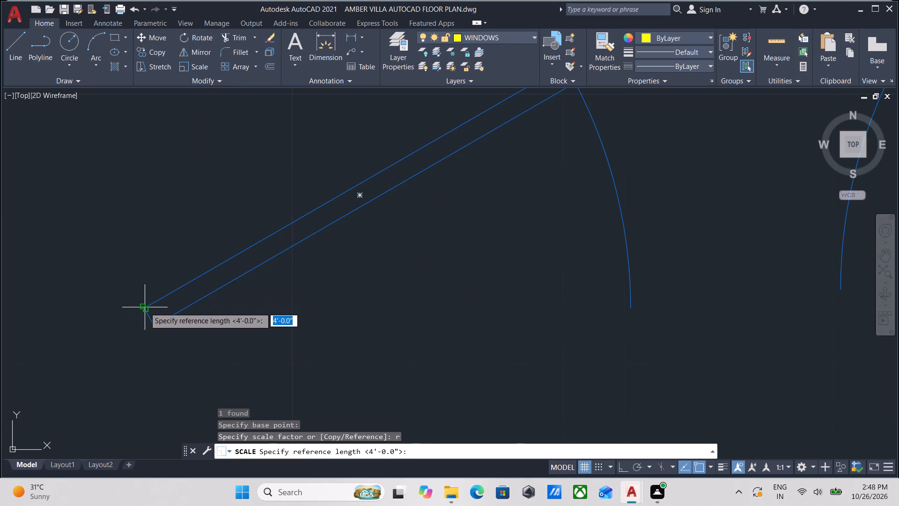
scroll(155, 305, up, 2)
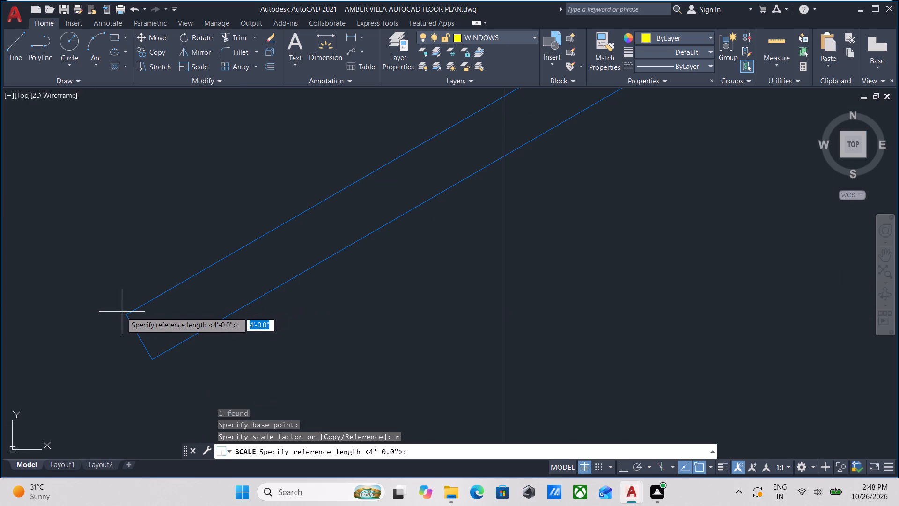
click(126, 314)
middle_drag(533, 299, 196, 302)
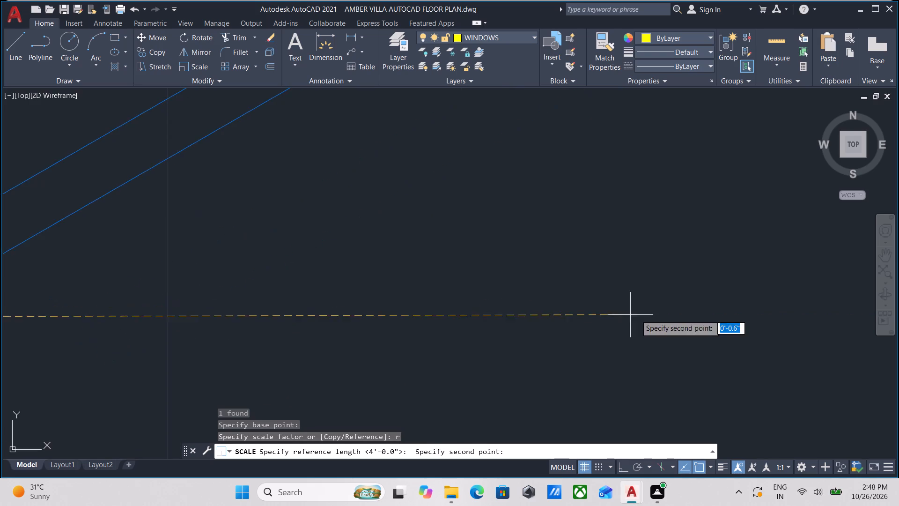
scroll(638, 315, down, 1)
middle_drag(633, 316, 466, 327)
scroll(647, 331, down, 2)
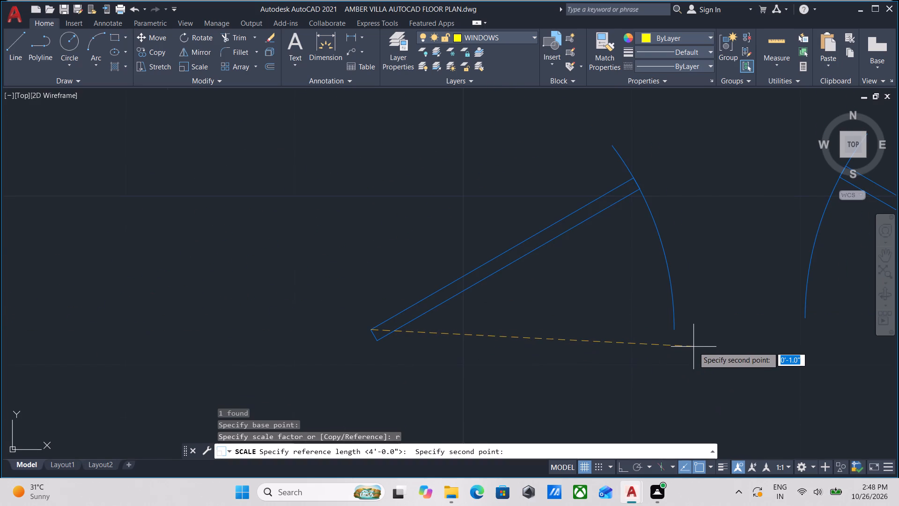
key(F8)
click(672, 331)
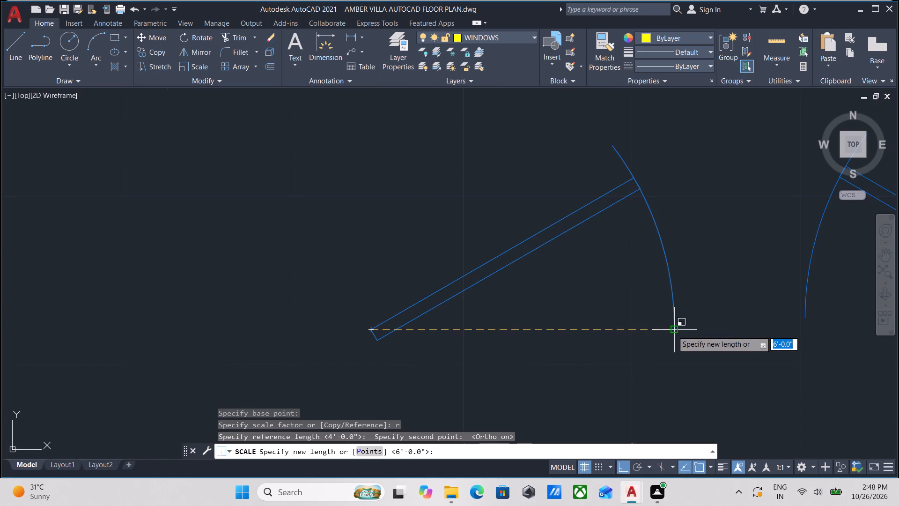
scroll(784, 330, down, 1)
middle_drag(784, 330, 477, 320)
scroll(764, 325, down, 2)
middle_drag(764, 325, 449, 317)
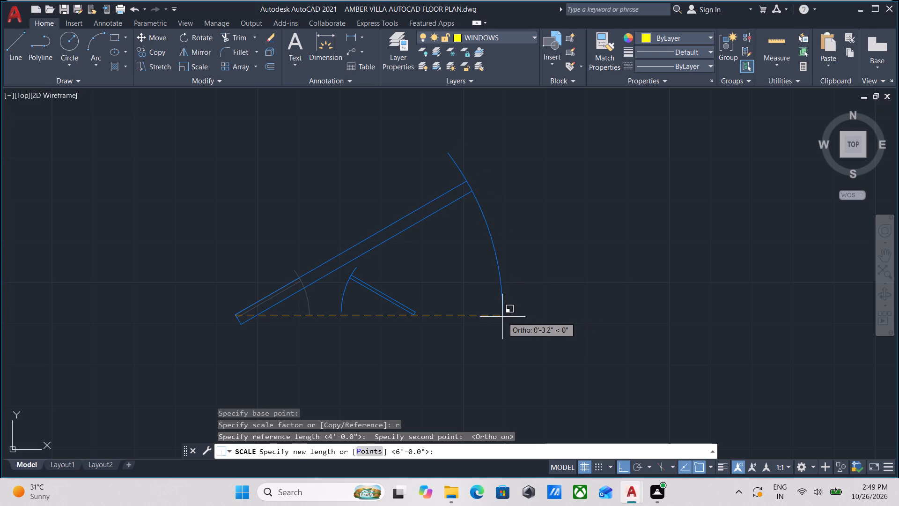
scroll(502, 317, up, 1)
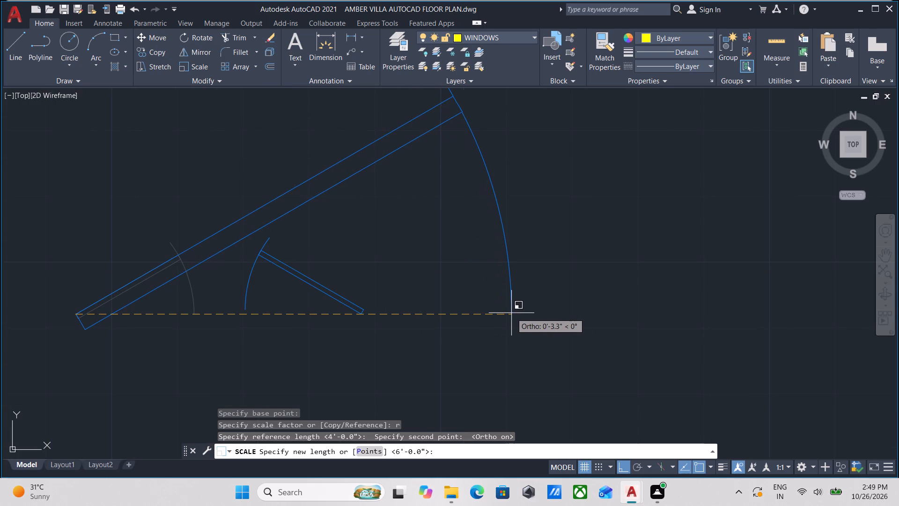
text(3')
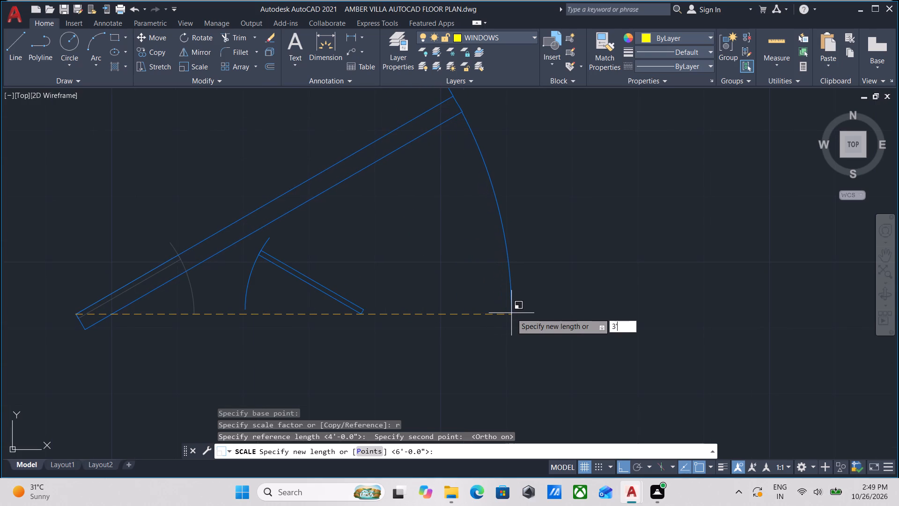
key(6)
key(Return)
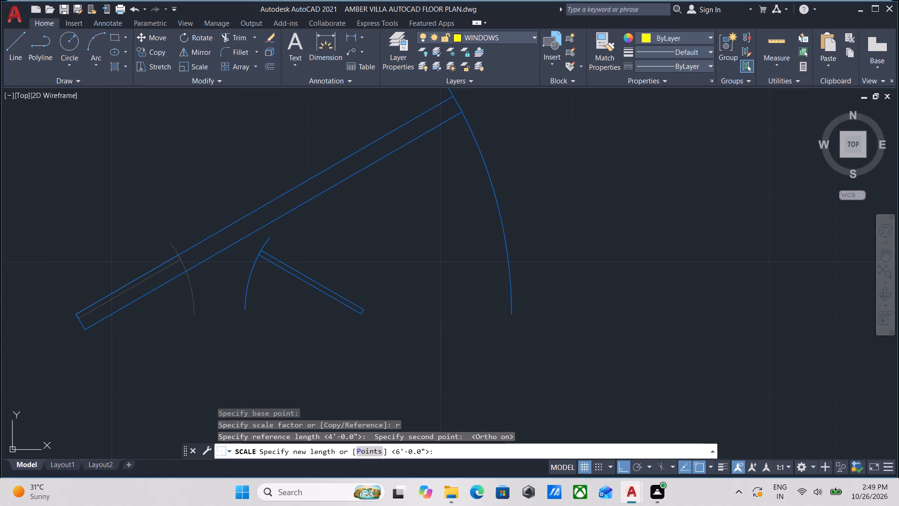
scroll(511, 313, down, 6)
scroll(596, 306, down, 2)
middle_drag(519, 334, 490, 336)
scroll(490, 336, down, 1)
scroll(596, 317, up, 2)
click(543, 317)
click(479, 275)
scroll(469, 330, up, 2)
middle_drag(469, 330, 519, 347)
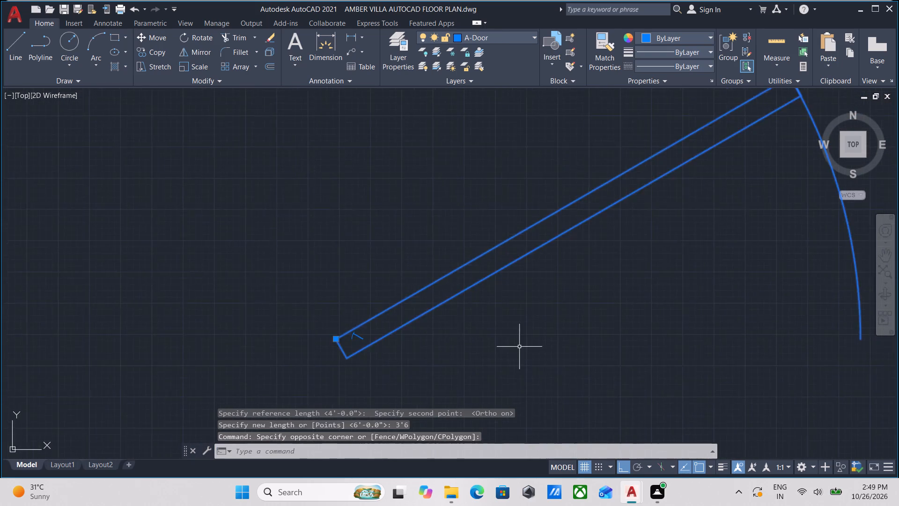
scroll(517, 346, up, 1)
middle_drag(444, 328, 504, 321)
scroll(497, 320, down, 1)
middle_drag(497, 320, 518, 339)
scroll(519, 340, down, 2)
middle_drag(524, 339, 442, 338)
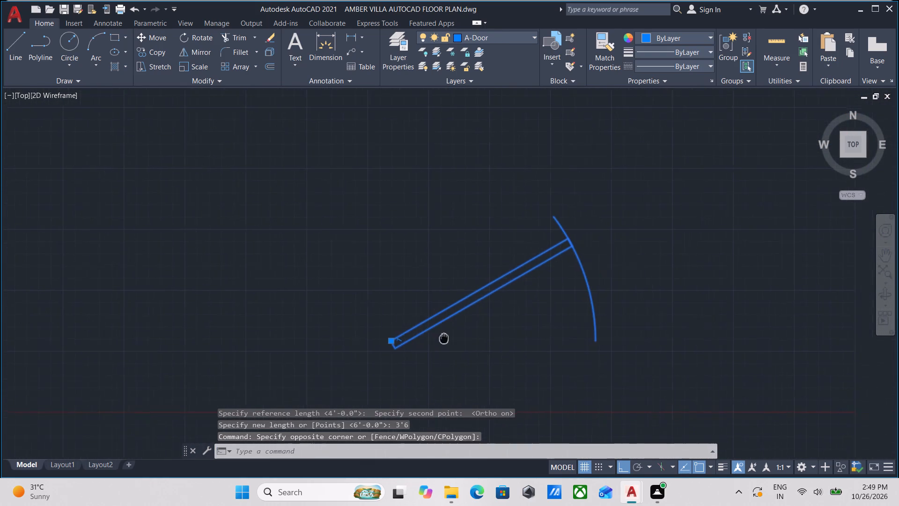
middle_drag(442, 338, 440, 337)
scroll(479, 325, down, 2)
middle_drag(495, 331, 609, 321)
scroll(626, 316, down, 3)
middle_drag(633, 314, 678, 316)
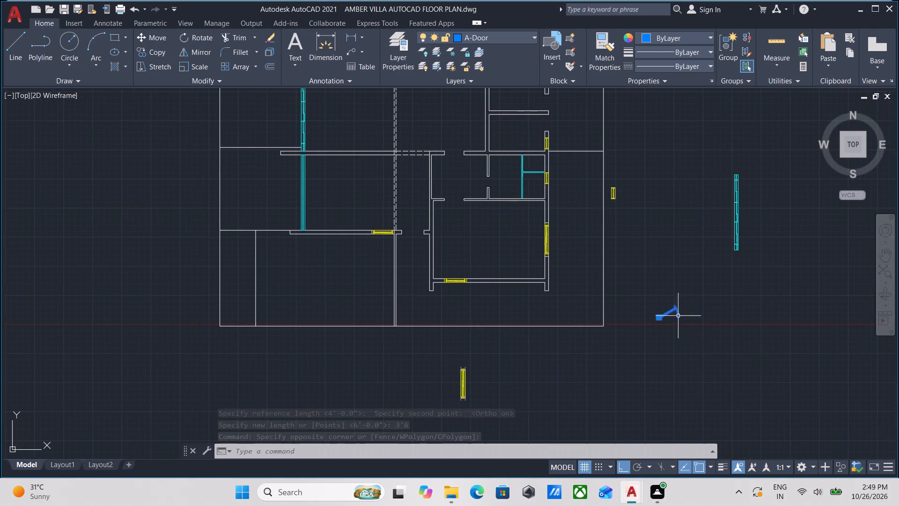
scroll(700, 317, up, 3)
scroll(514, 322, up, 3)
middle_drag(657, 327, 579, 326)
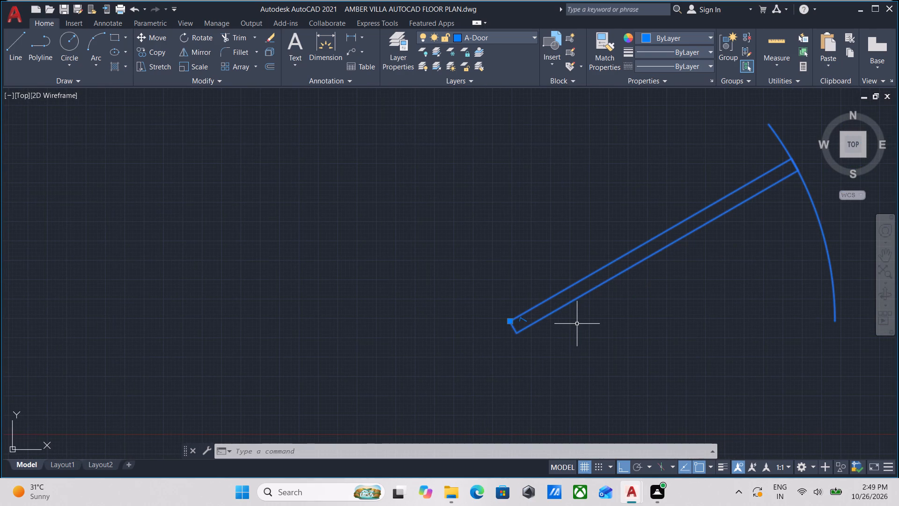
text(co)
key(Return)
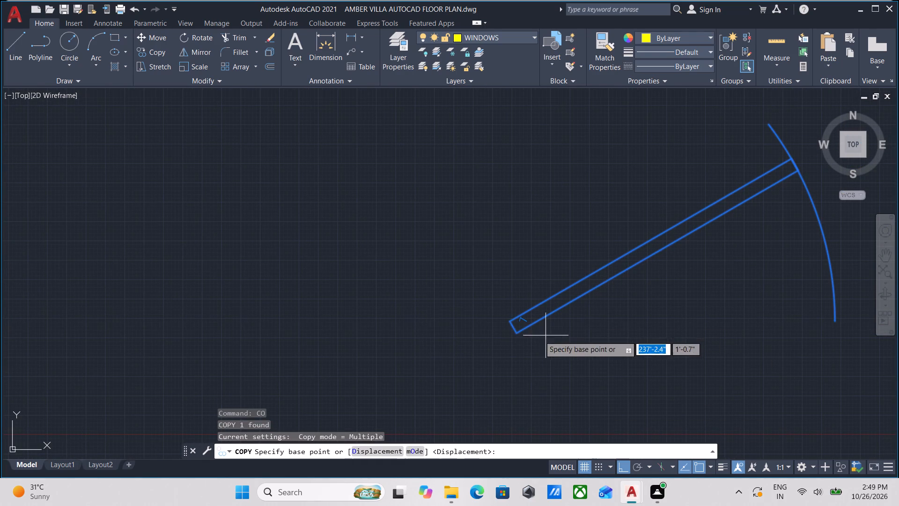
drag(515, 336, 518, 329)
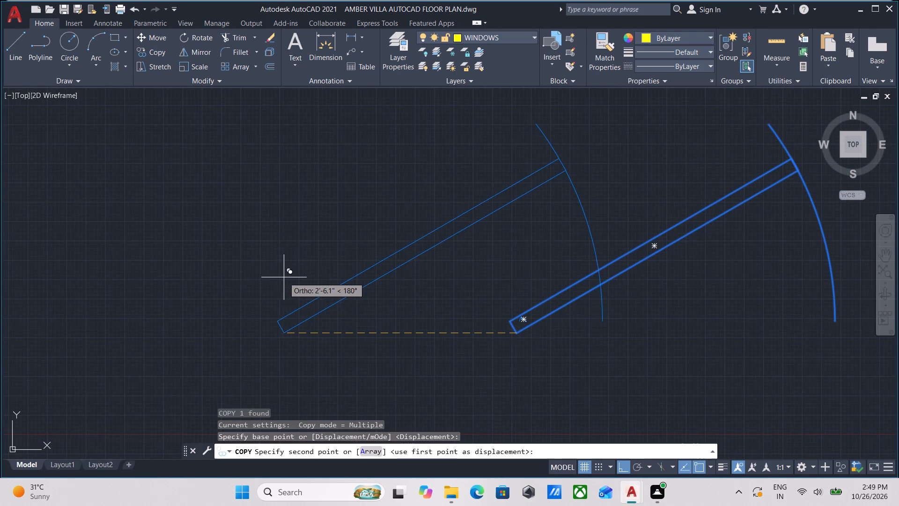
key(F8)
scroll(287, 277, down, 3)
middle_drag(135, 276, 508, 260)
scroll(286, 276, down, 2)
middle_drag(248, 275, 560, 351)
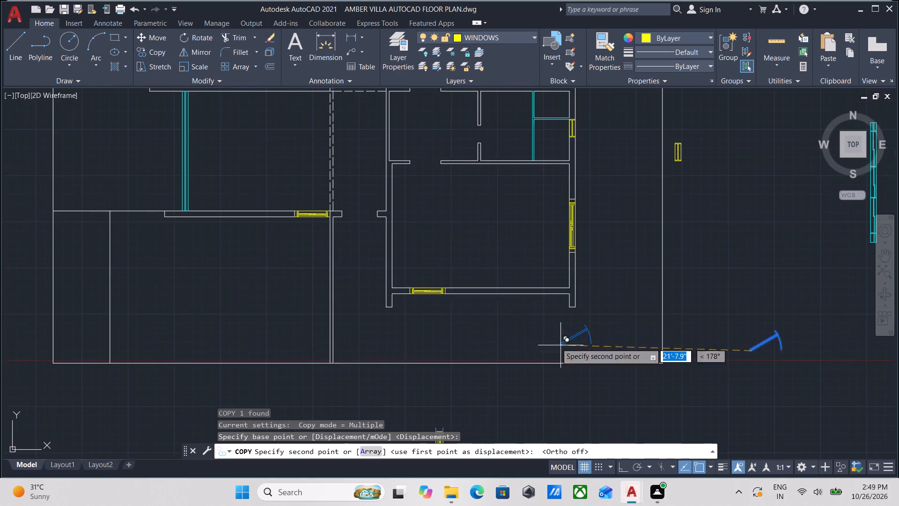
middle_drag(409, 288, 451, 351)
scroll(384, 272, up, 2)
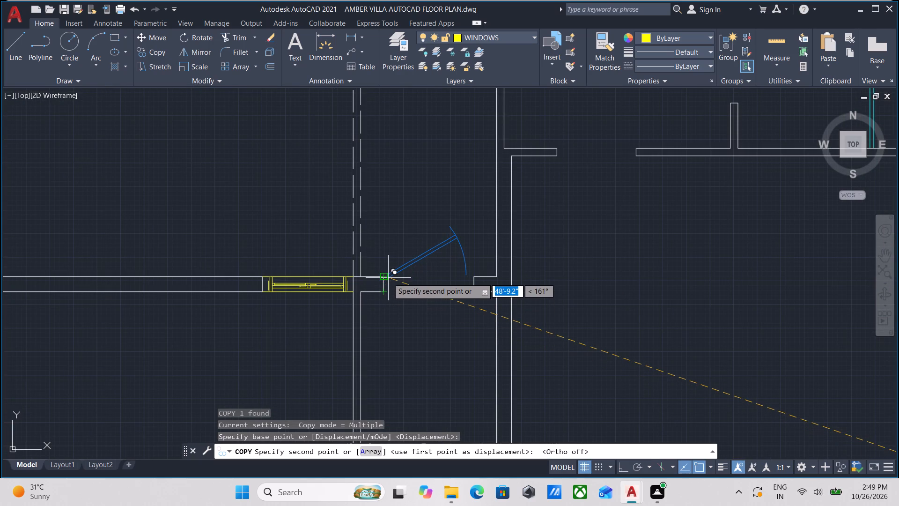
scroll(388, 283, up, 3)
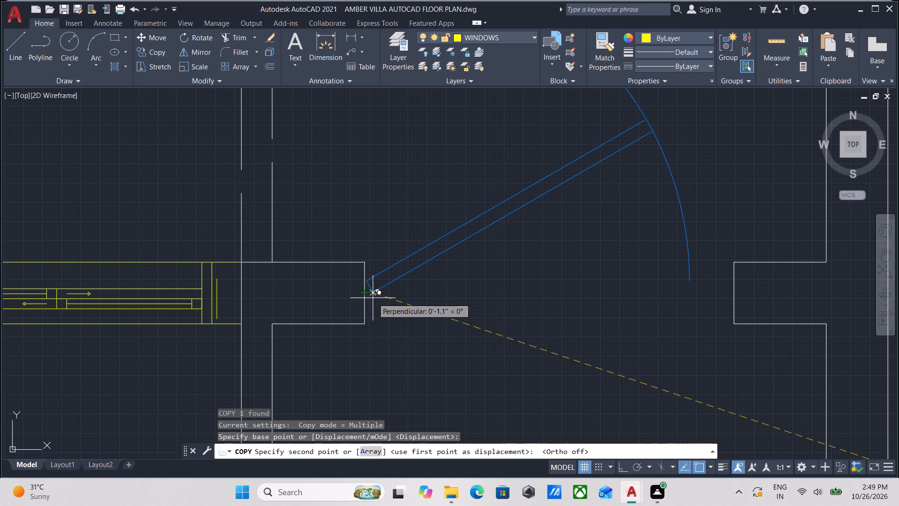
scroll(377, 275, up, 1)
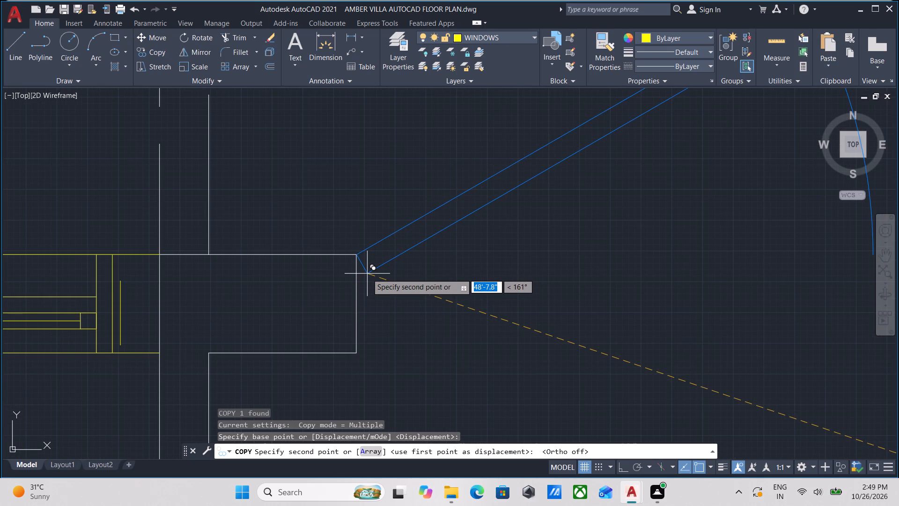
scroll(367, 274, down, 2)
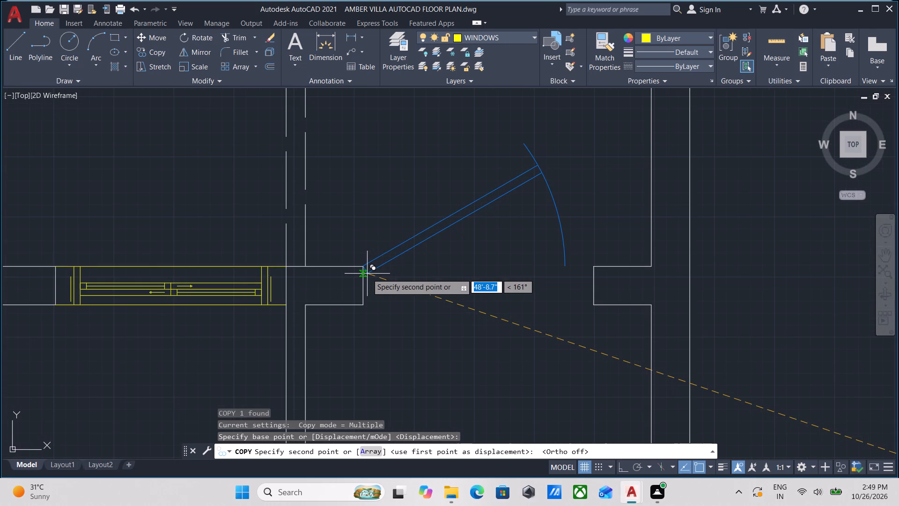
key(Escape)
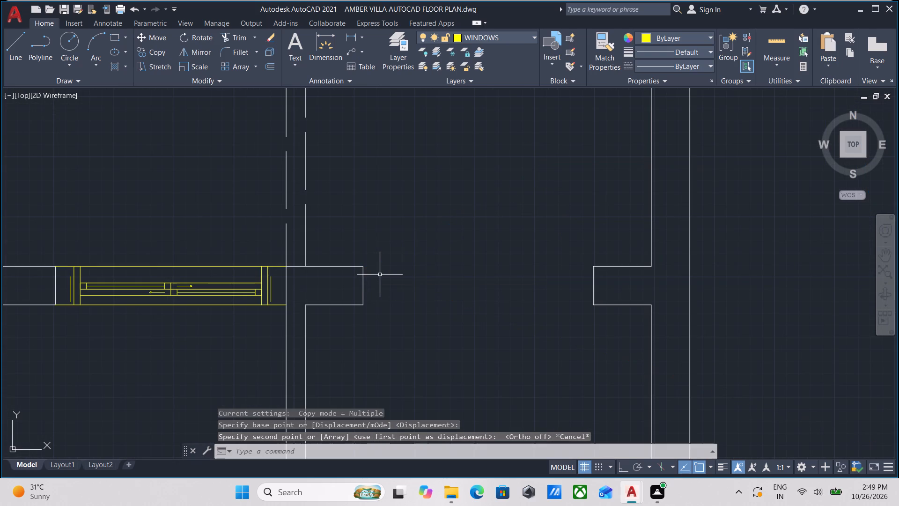
Move the larger door block a short distance east, clear of the tiny door block beside its hinge corner.
scroll(396, 273, down, 6)
middle_drag(477, 281, 318, 247)
scroll(463, 289, up, 6)
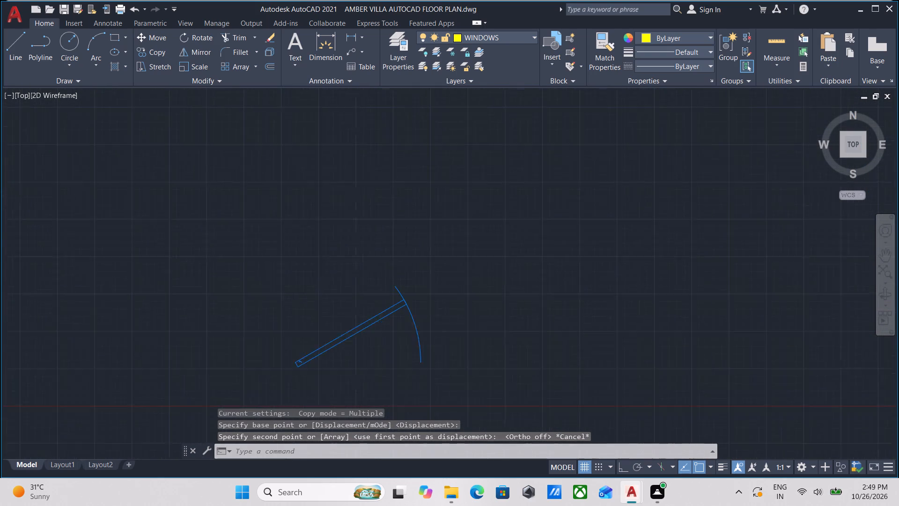
drag(473, 328, 466, 333)
click(320, 351)
middle_drag(355, 339, 402, 282)
scroll(399, 282, down, 1)
middle_drag(398, 283, 492, 291)
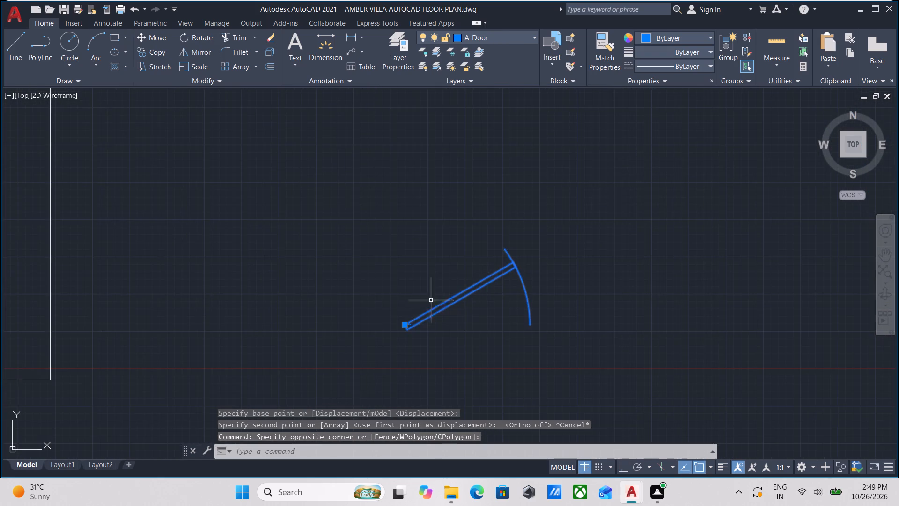
scroll(405, 327, up, 2)
key(Escape)
click(514, 330)
click(422, 243)
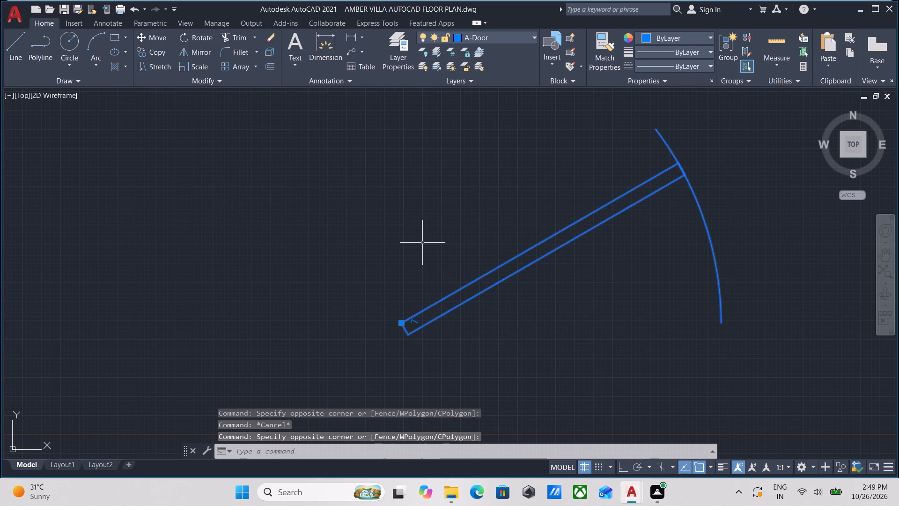
key(m)
key(Return)
click(406, 338)
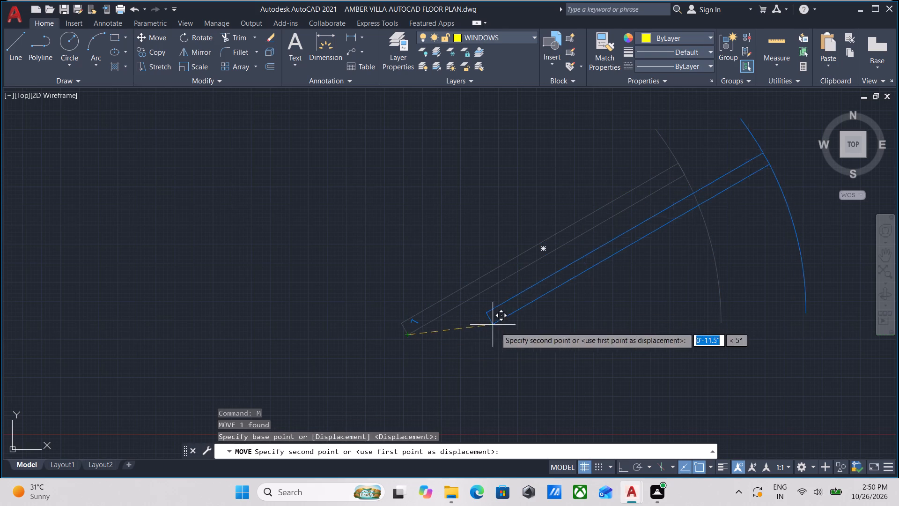
click(517, 342)
Scale the moved door block by reference from its upper hinge corner, using the hinge-to-arc-end span, to a new length of 3'6".
scroll(588, 337, up, 1)
click(583, 335)
click(485, 276)
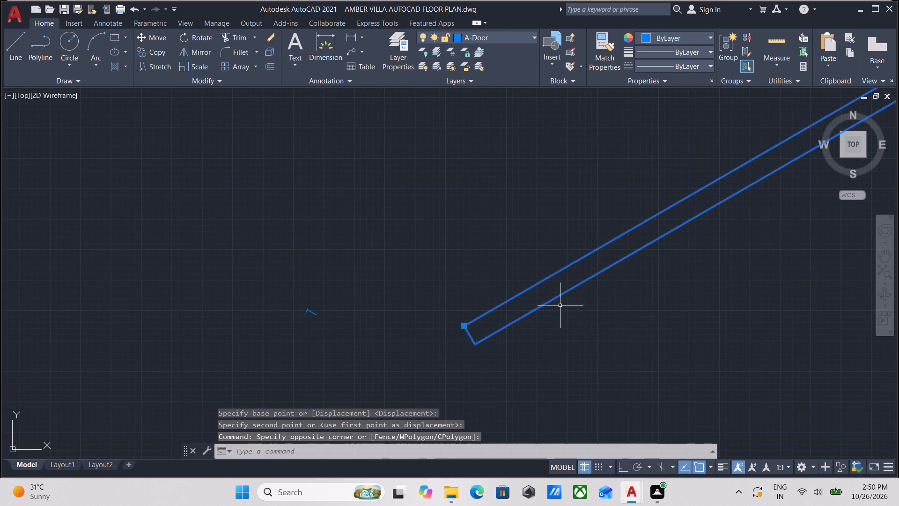
middle_drag(558, 306, 427, 293)
text(sca)
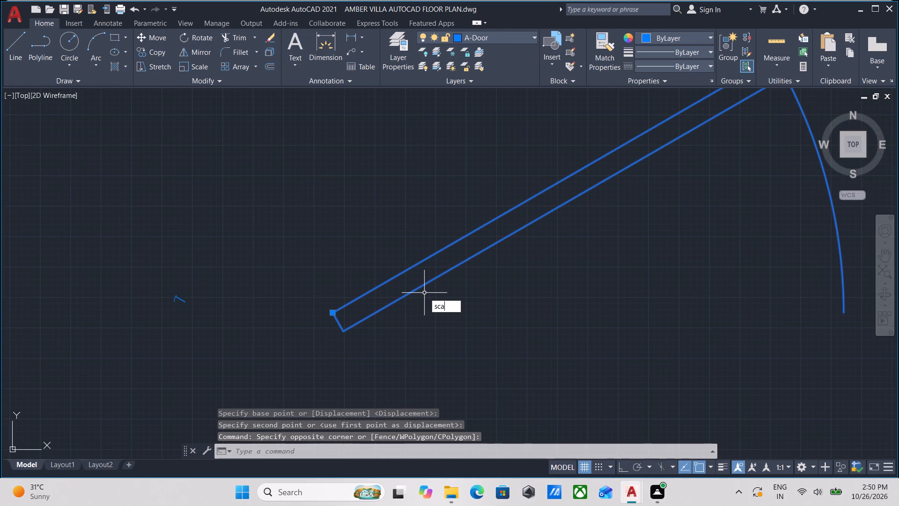
key(Return)
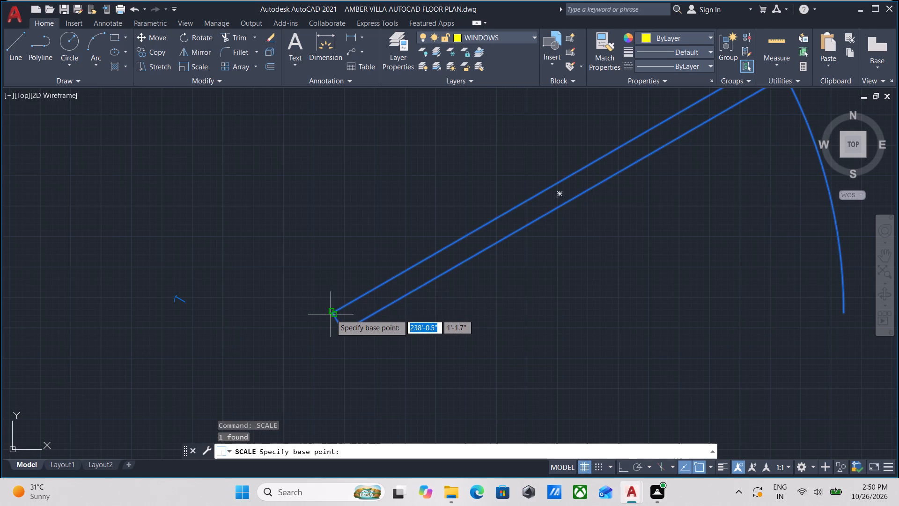
scroll(340, 303, up, 3)
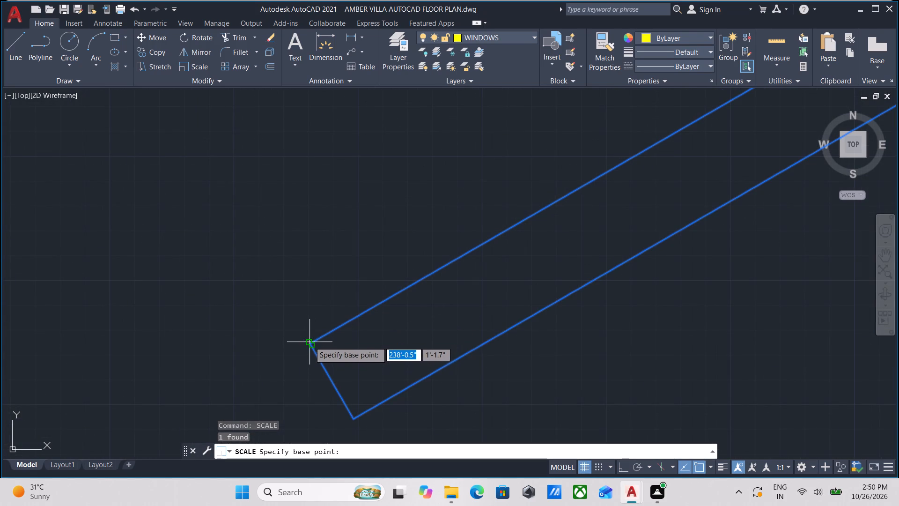
click(309, 344)
middle_drag(617, 317, 348, 294)
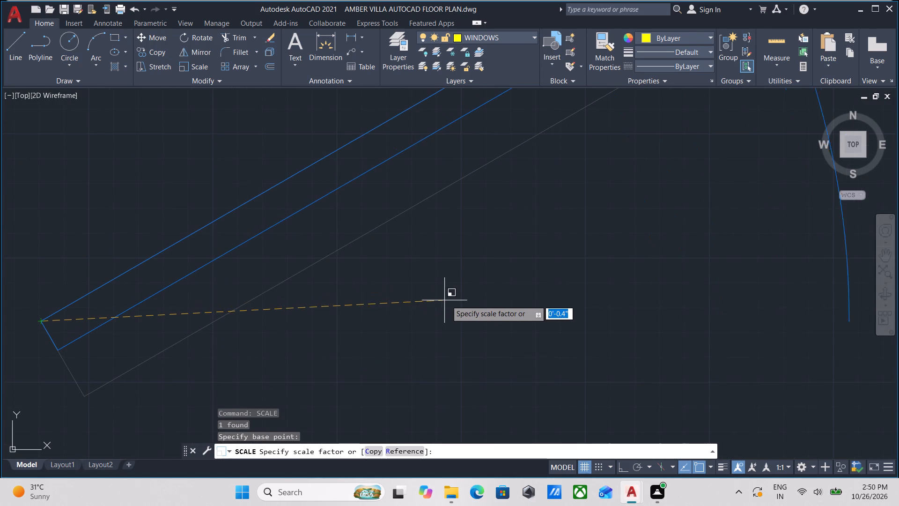
key(F8)
scroll(555, 290, down, 2)
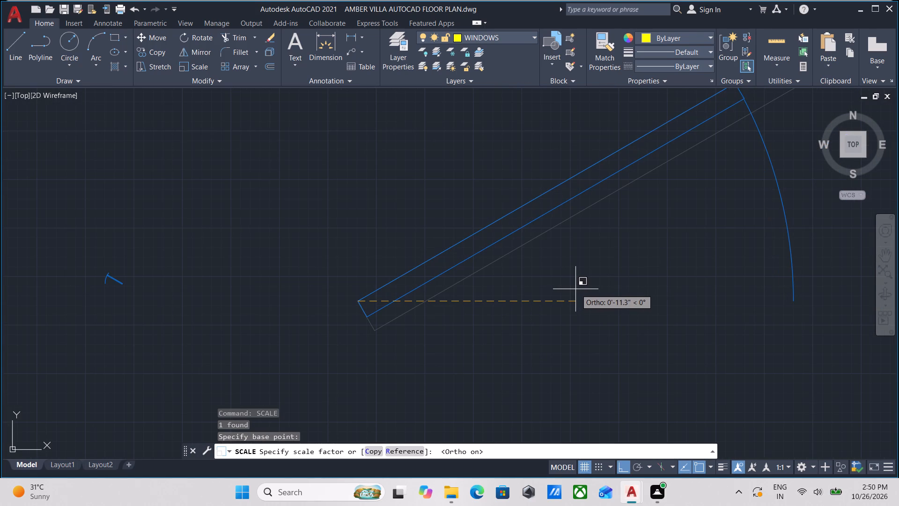
key(r)
key(Return)
scroll(356, 296, up, 2)
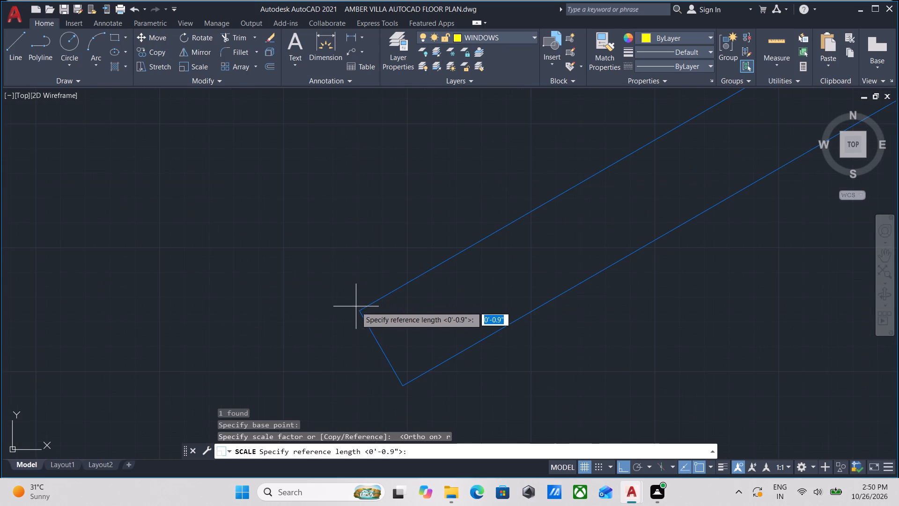
scroll(362, 303, up, 3)
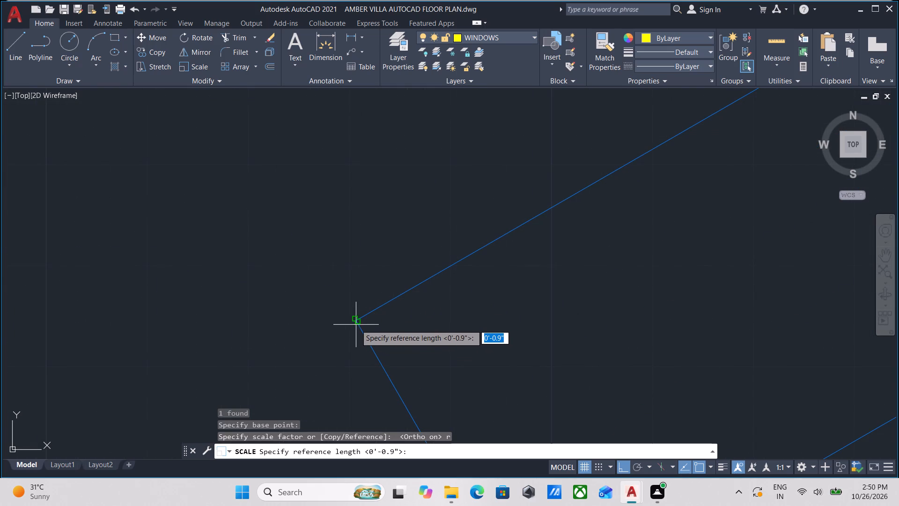
click(355, 321)
middle_drag(650, 313, 142, 284)
scroll(613, 259, down, 3)
middle_drag(606, 260, 187, 264)
scroll(525, 270, down, 2)
middle_drag(479, 279, 154, 287)
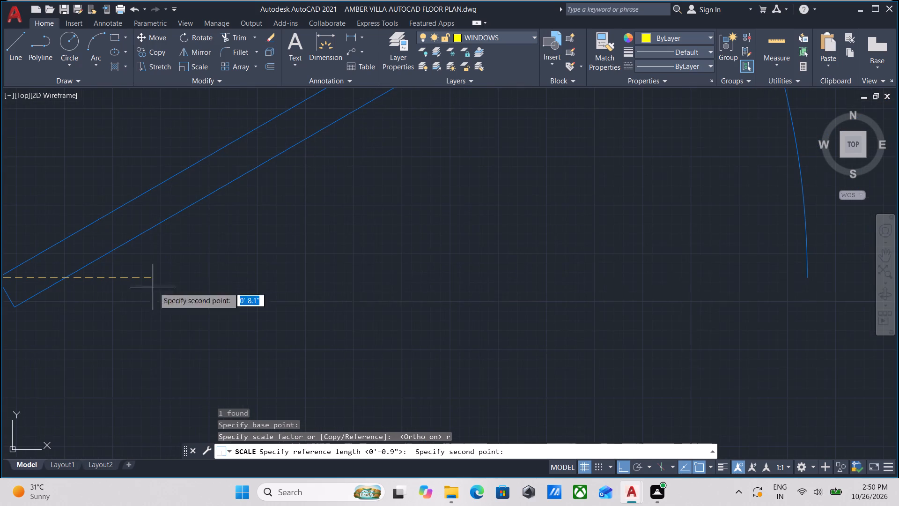
click(810, 278)
scroll(629, 274, down, 2)
middle_drag(629, 274, 538, 272)
scroll(629, 274, down, 1)
text(3')
key(6)
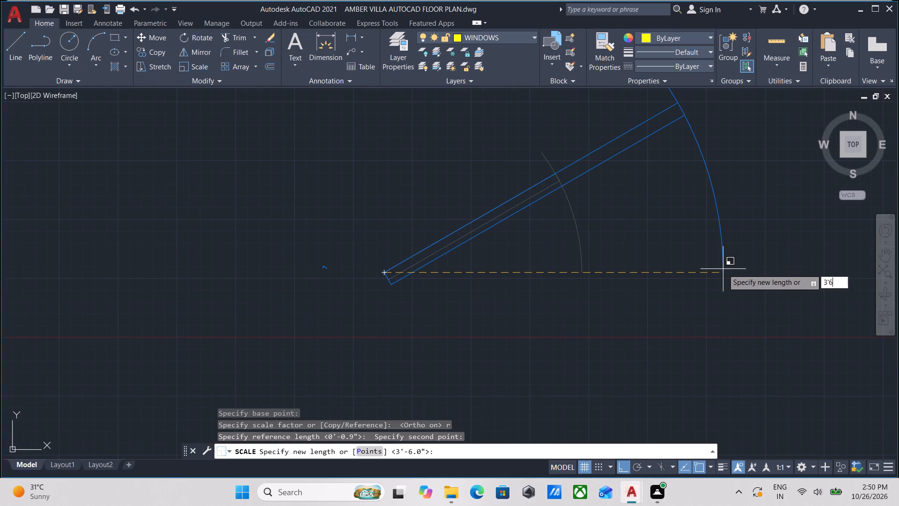
key(shift+quotedbl)
key(Return)
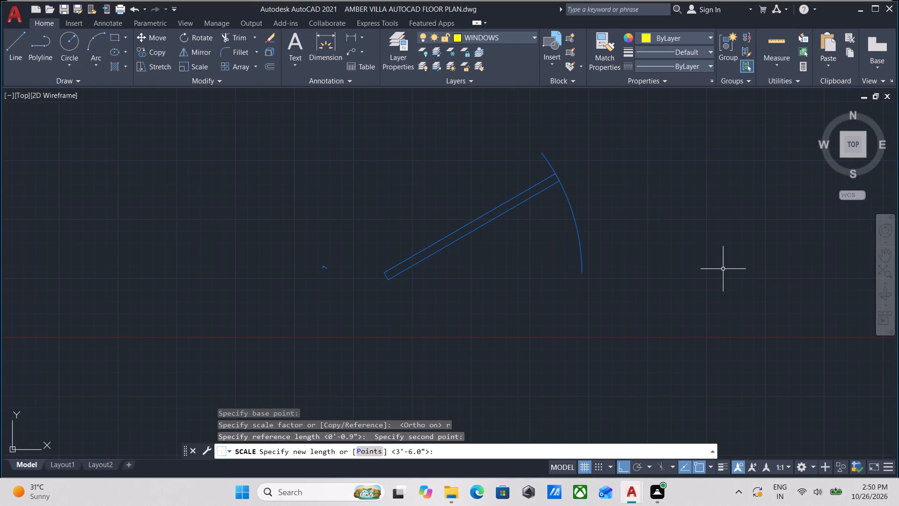
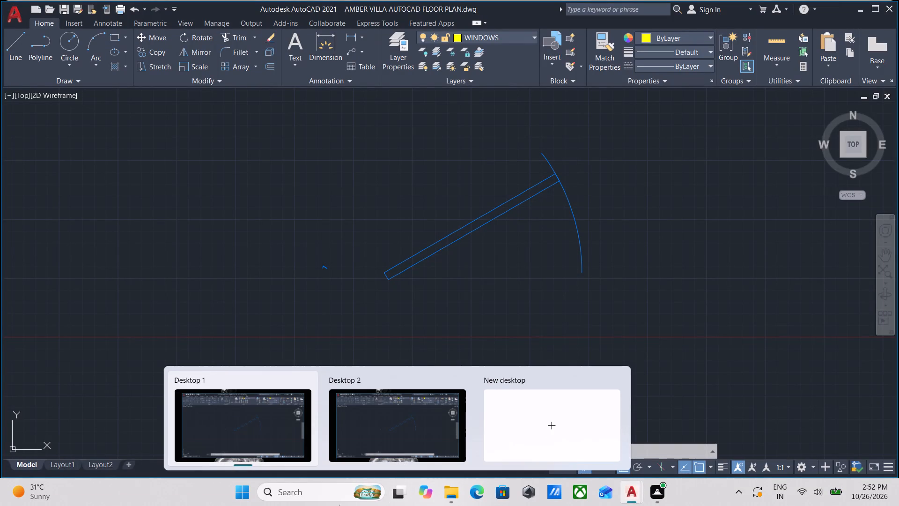
Mirror the loose door block about a horizontal line through its hinge corner, keeping the source door.
scroll(430, 432, down, 1)
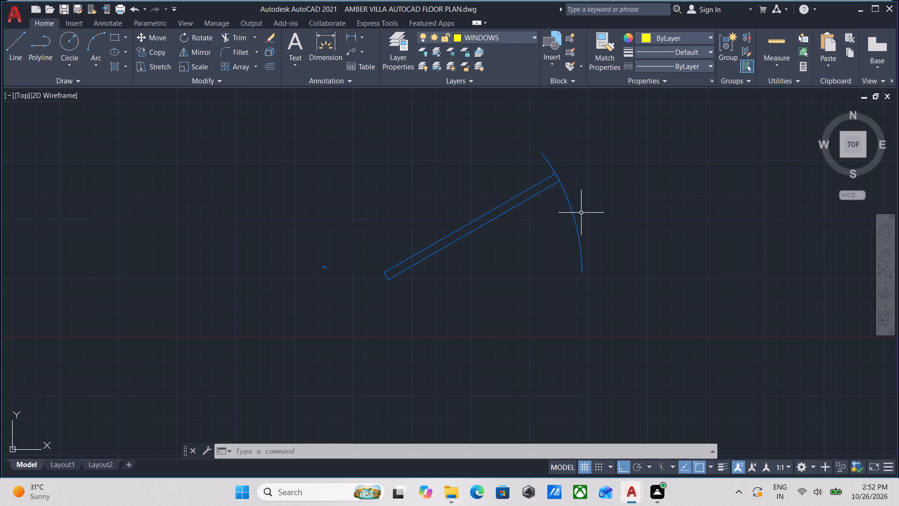
scroll(580, 194, down, 1)
scroll(477, 244, up, 2)
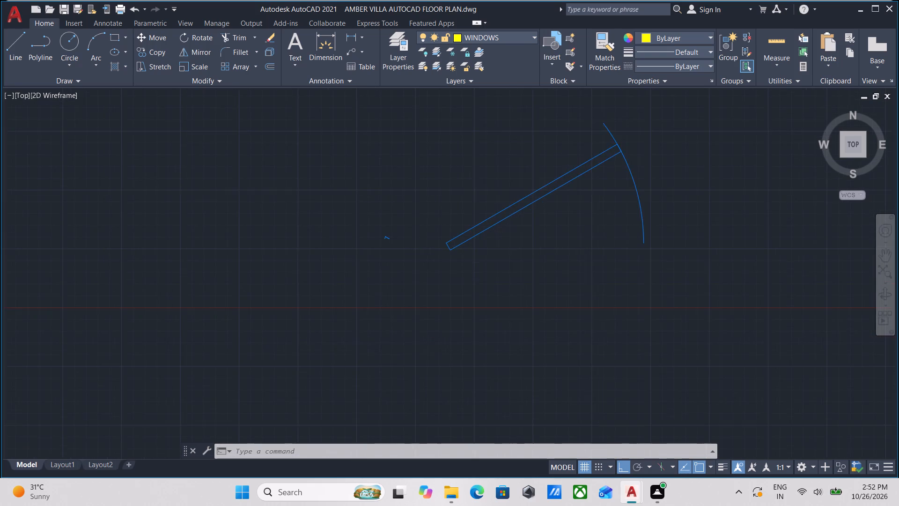
scroll(484, 249, up, 2)
click(509, 298)
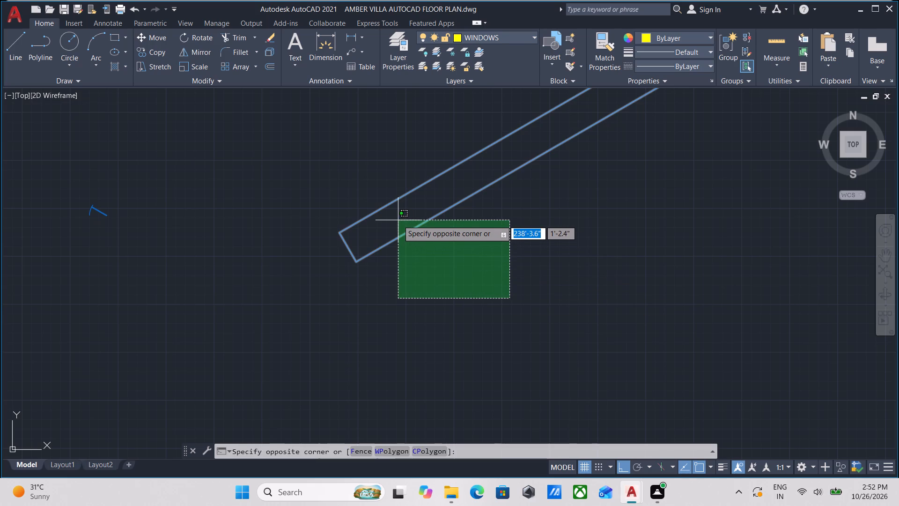
click(398, 220)
scroll(411, 224, down, 3)
middle_drag(414, 235, 419, 298)
scroll(420, 295, down, 2)
middle_drag(420, 295, 433, 307)
scroll(402, 286, up, 1)
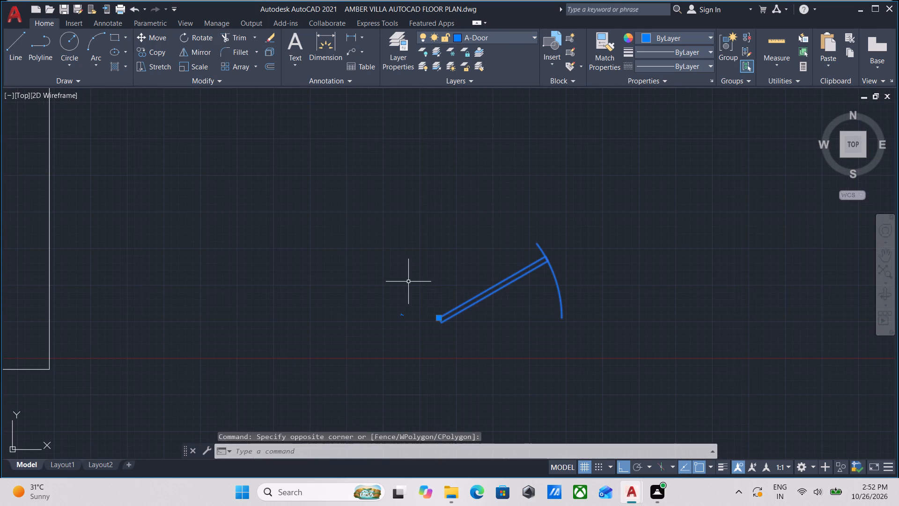
scroll(435, 299, up, 2)
text(mi)
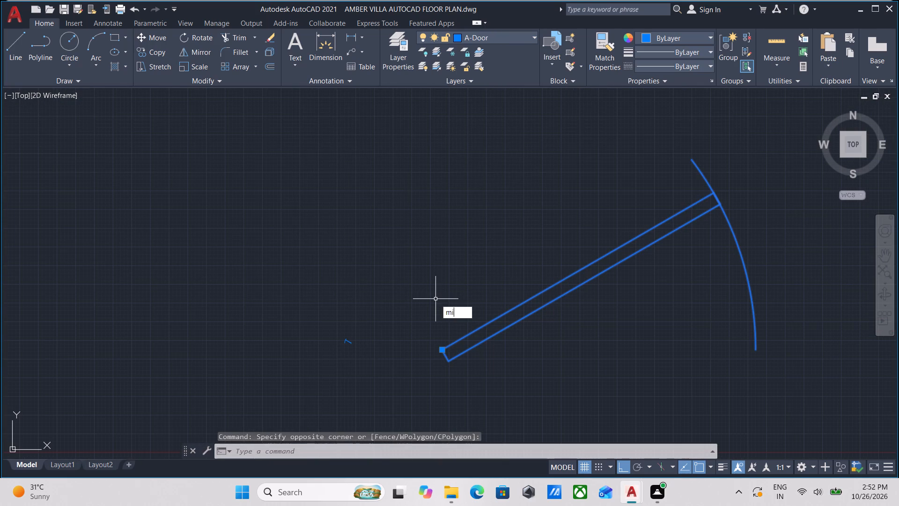
key(Return)
click(439, 349)
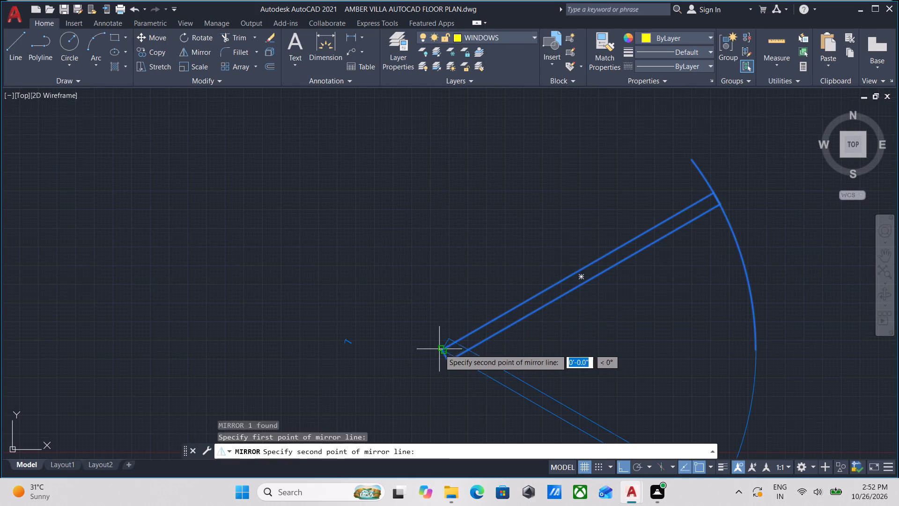
click(261, 361)
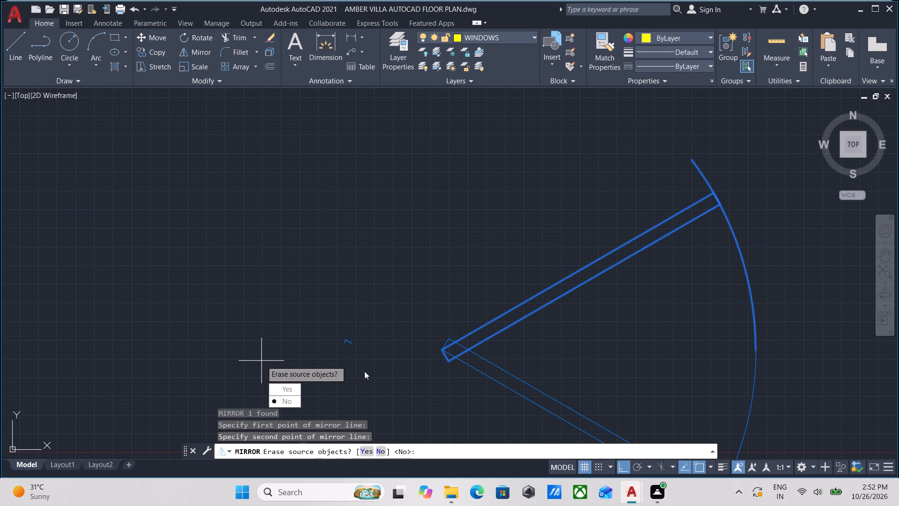
scroll(479, 302, down, 2)
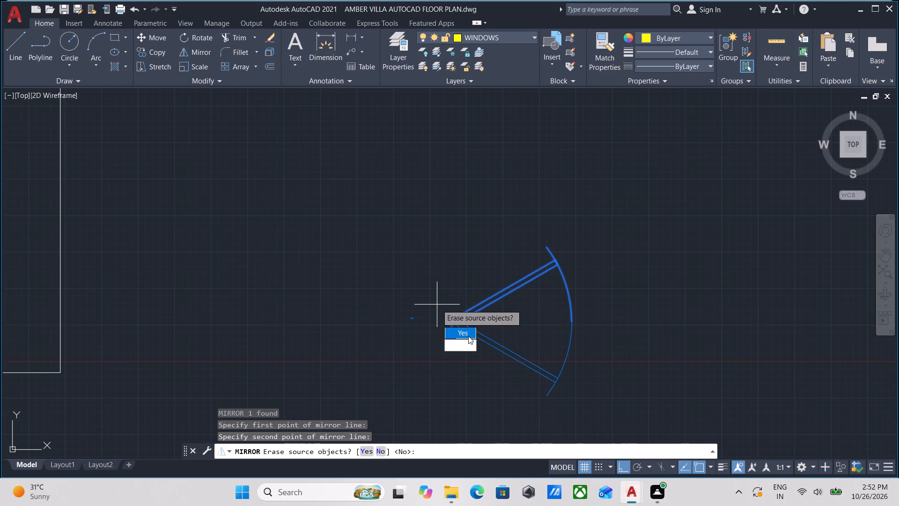
drag(469, 342, 261, 361)
Move the mirrored door by its hinge corner to the upper corner of the left jamb in the wall opening beside the window.
scroll(310, 364, up, 2)
scroll(586, 299, down, 2)
middle_drag(576, 298, 227, 300)
click(362, 308)
click(301, 338)
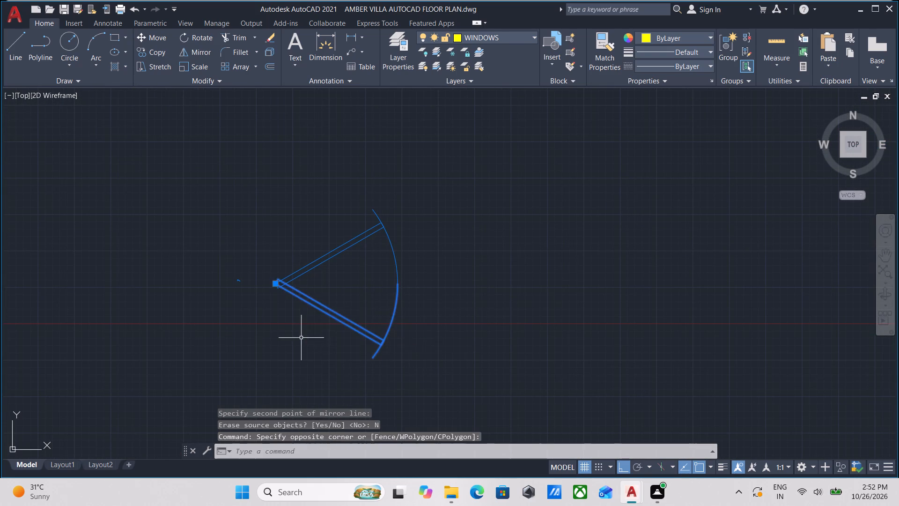
scroll(305, 318, up, 3)
middle_drag(313, 312, 330, 317)
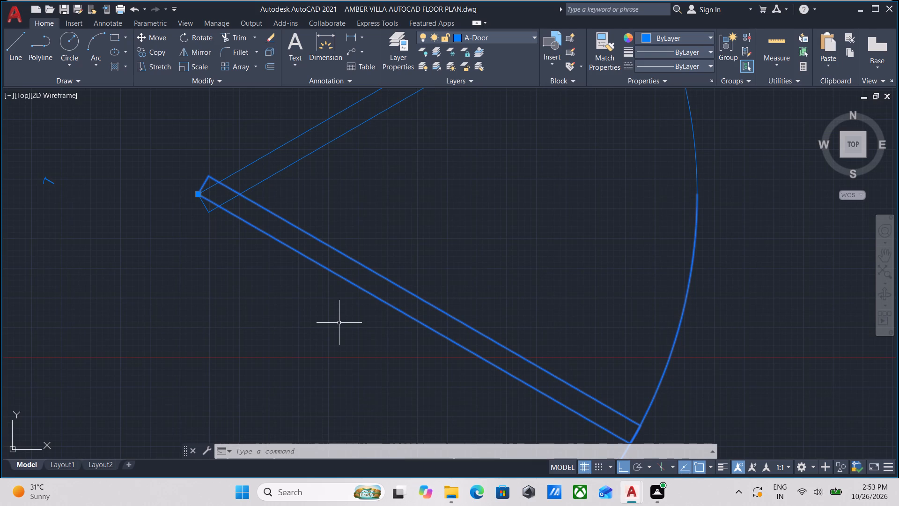
scroll(400, 325, up, 1)
scroll(394, 267, down, 2)
middle_drag(394, 267, 421, 303)
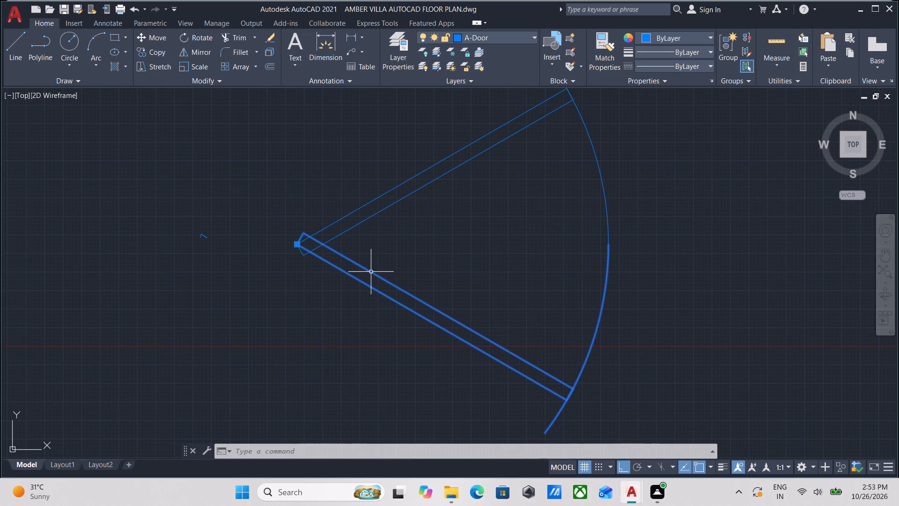
key(m)
key(Return)
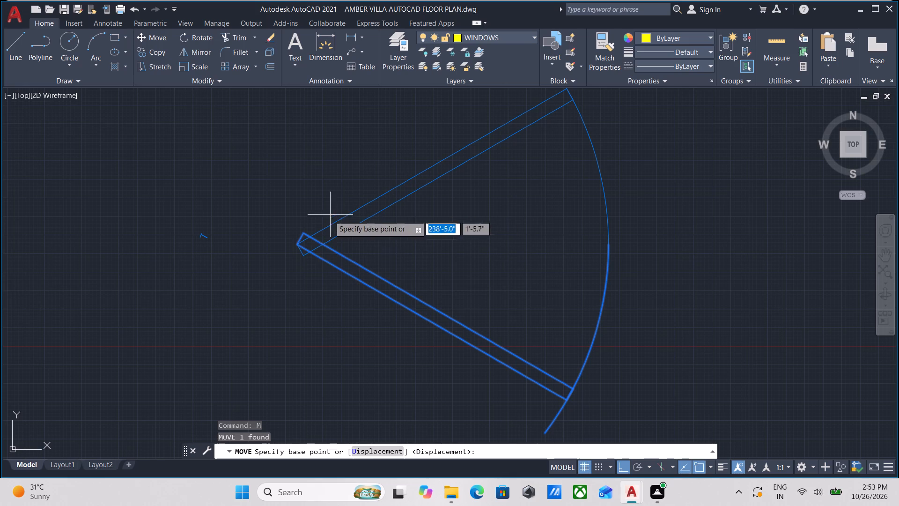
click(296, 244)
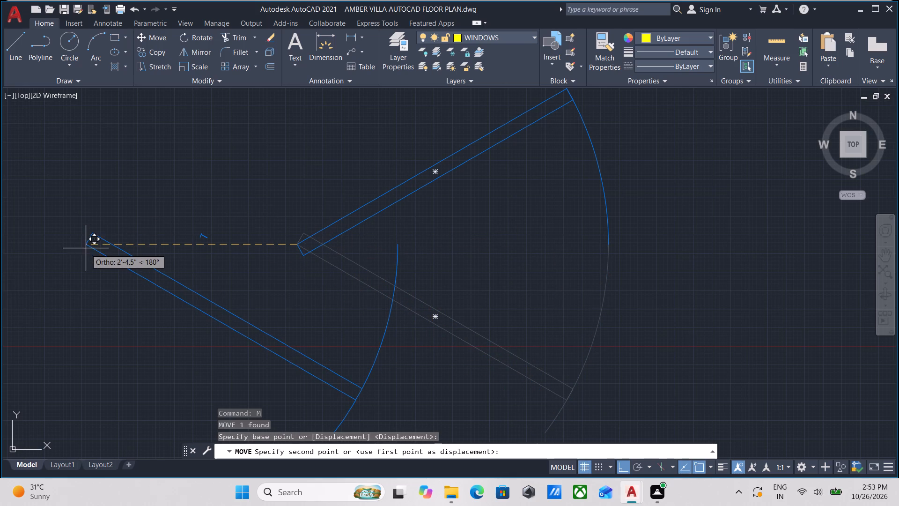
key(F8)
scroll(103, 232, down, 4)
middle_drag(173, 240, 366, 279)
scroll(26, 229, down, 2)
middle_drag(27, 229, 39, 233)
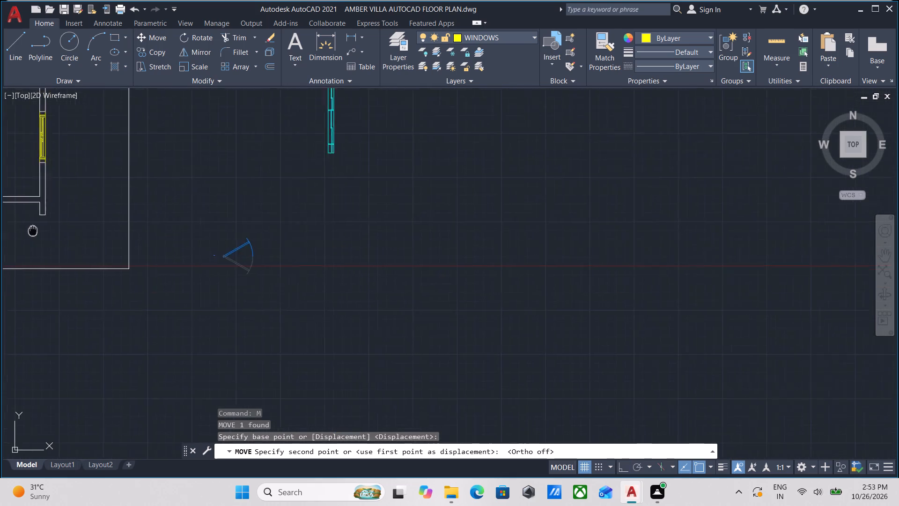
middle_drag(39, 233, 272, 263)
scroll(145, 224, down, 1)
middle_drag(145, 224, 221, 245)
scroll(230, 218, up, 3)
scroll(183, 269, up, 3)
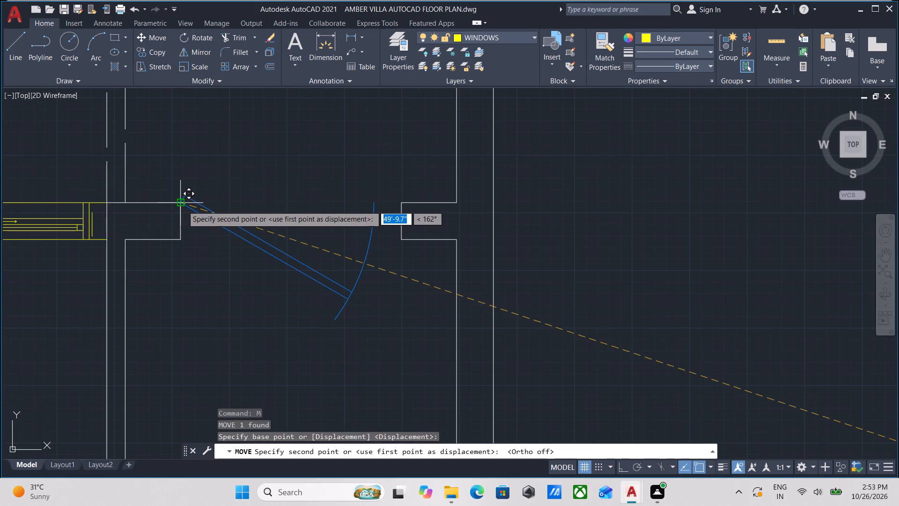
click(183, 206)
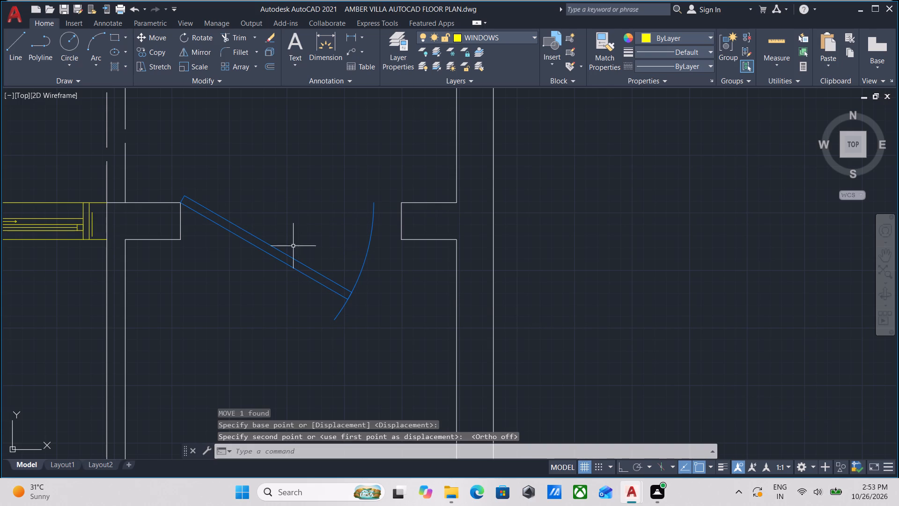
Scale the placed door from its hinge corner by reference, matching its arc end to the opposite jamb of the opening.
drag(385, 290, 373, 287)
click(278, 260)
middle_drag(306, 262, 317, 269)
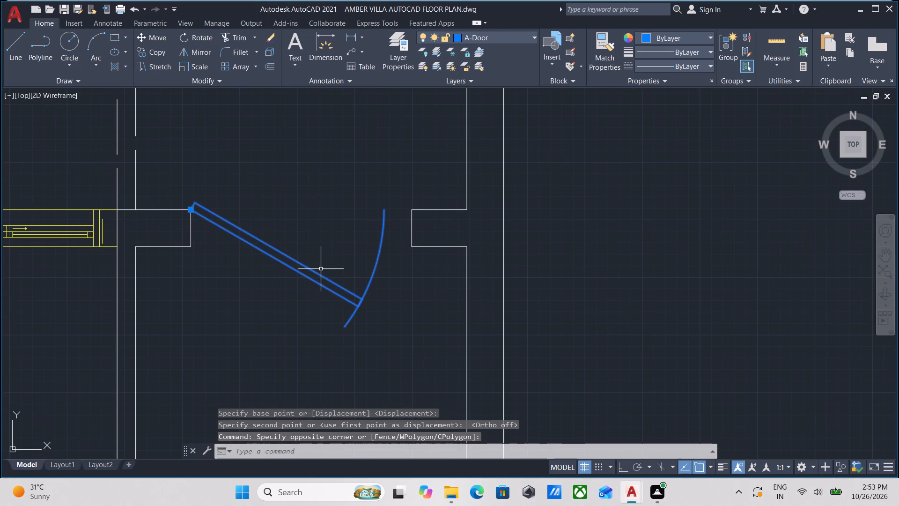
middle_drag(307, 240, 305, 270)
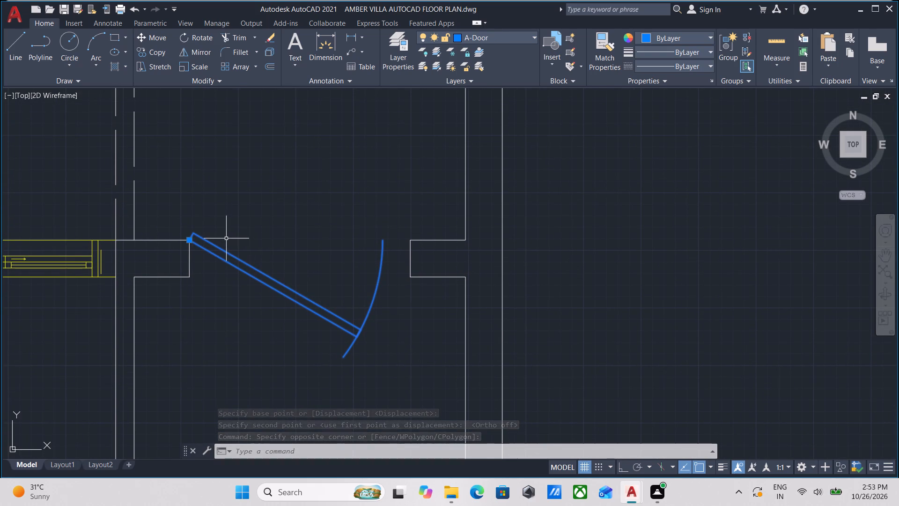
text(sca)
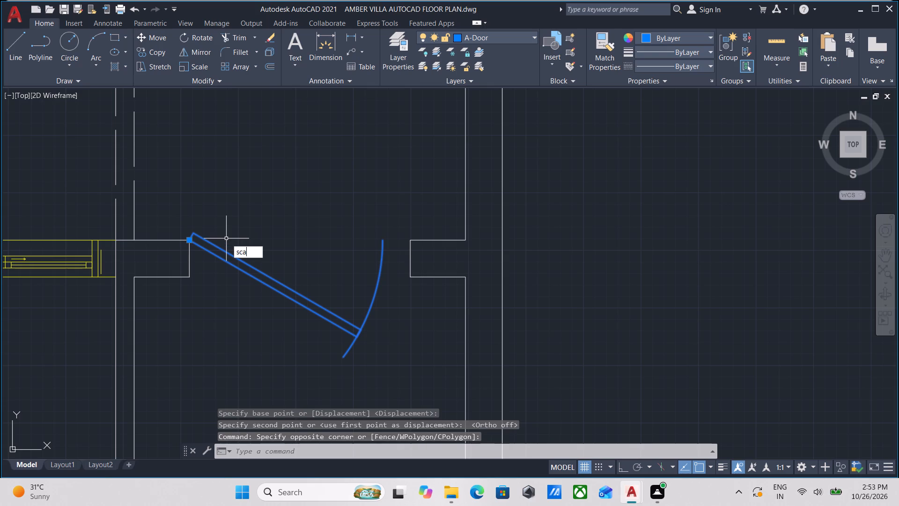
key(Return)
scroll(203, 220, up, 2)
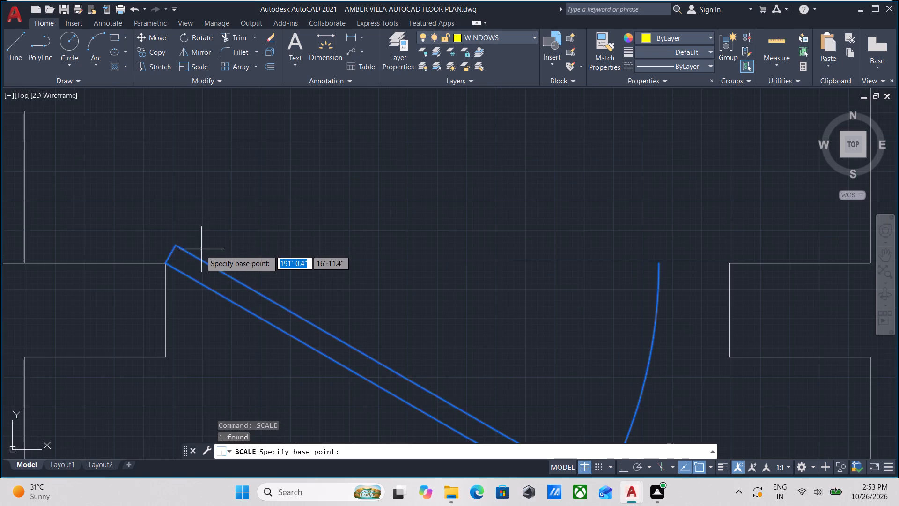
click(165, 265)
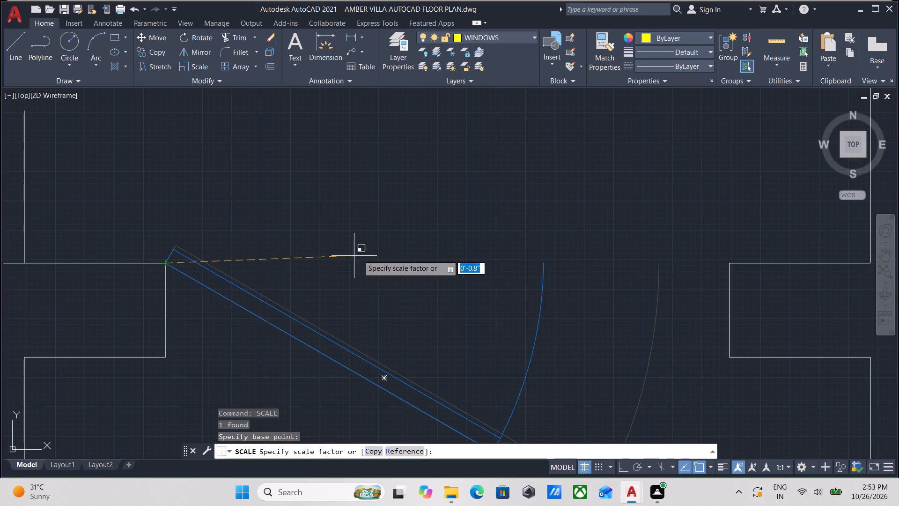
key(F8)
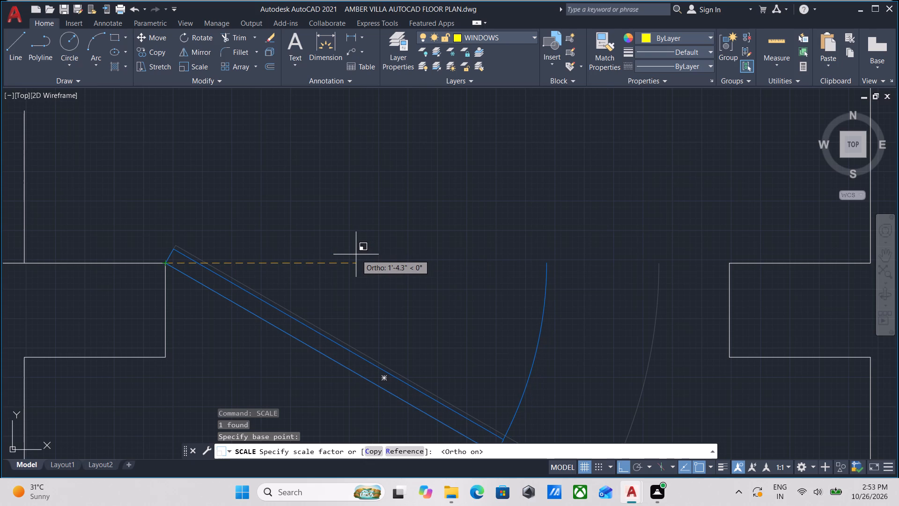
key(r)
key(Return)
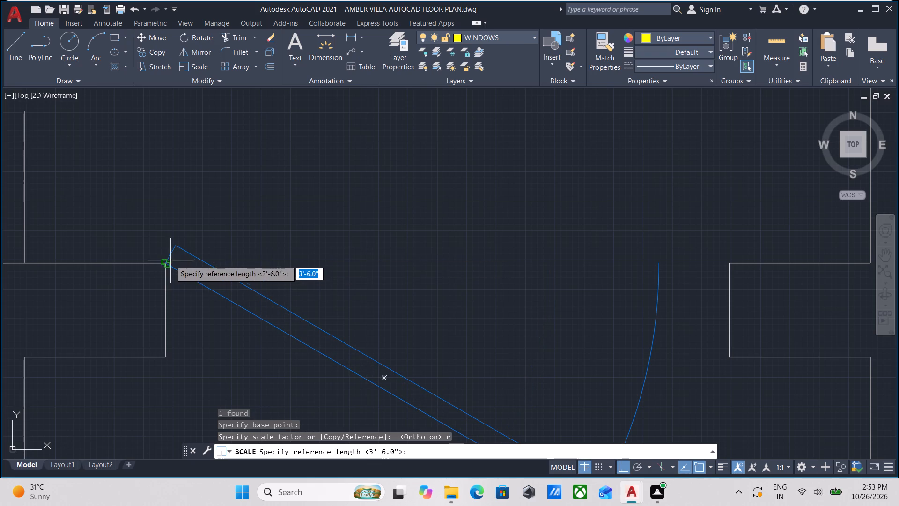
click(165, 265)
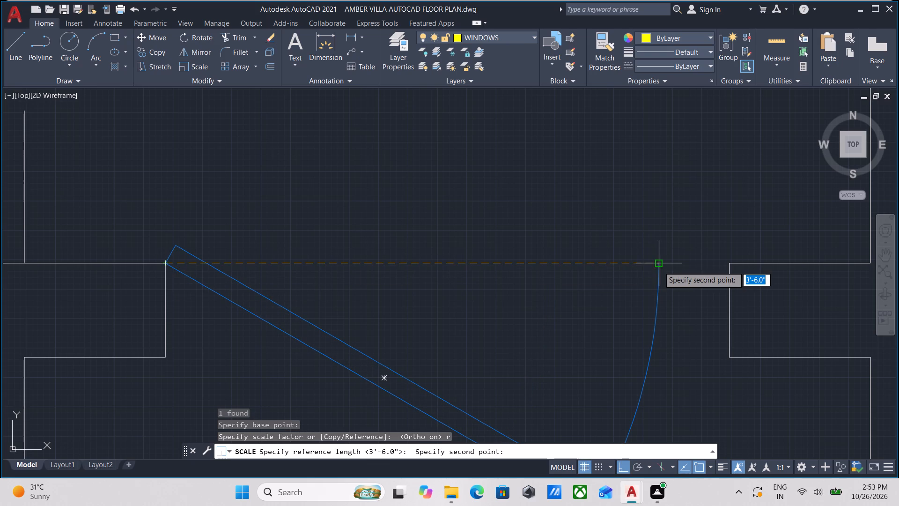
click(659, 267)
click(731, 266)
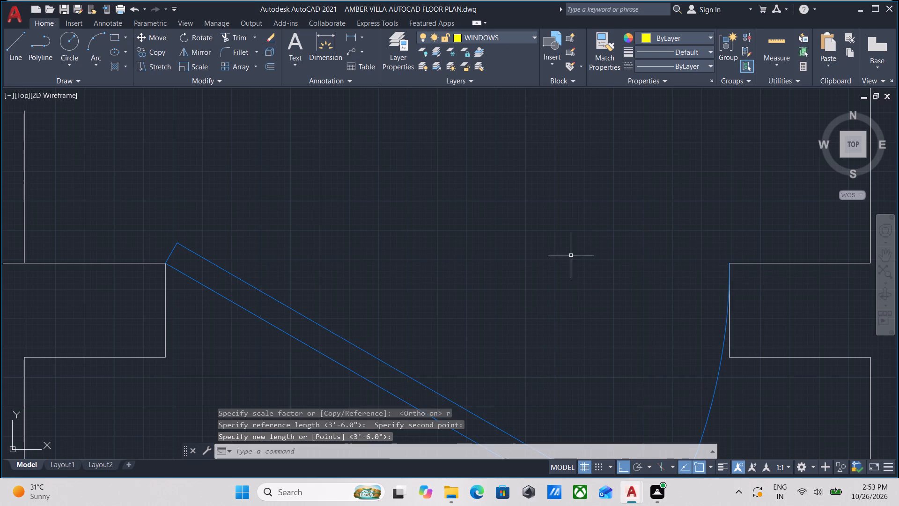
Shift the scaled door by its hinge grip about 2.4" straight down along the left jamb of the opening.
scroll(570, 255, down, 2)
middle_drag(570, 255, 573, 242)
scroll(455, 275, up, 2)
scroll(450, 265, down, 2)
middle_drag(450, 265, 321, 256)
scroll(350, 264, down, 1)
scroll(355, 253, up, 1)
middle_click(375, 256)
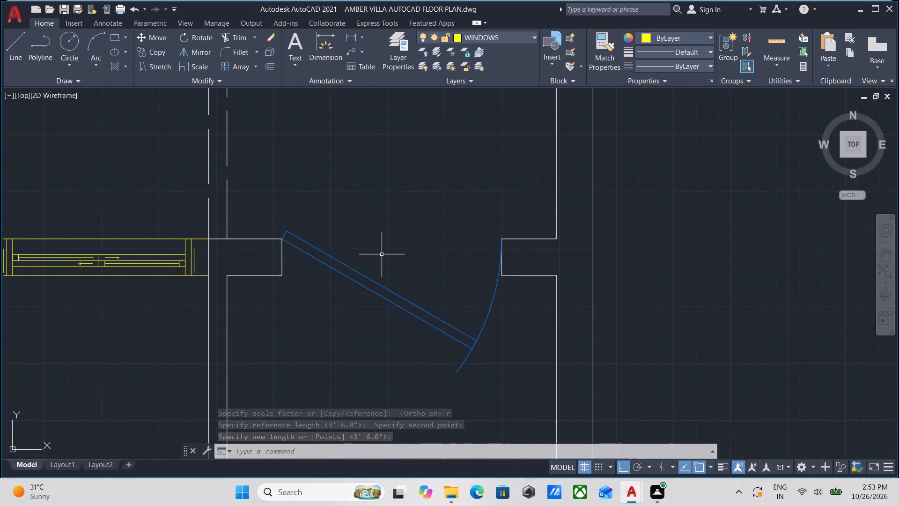
click(339, 295)
click(320, 224)
middle_drag(367, 260, 367, 261)
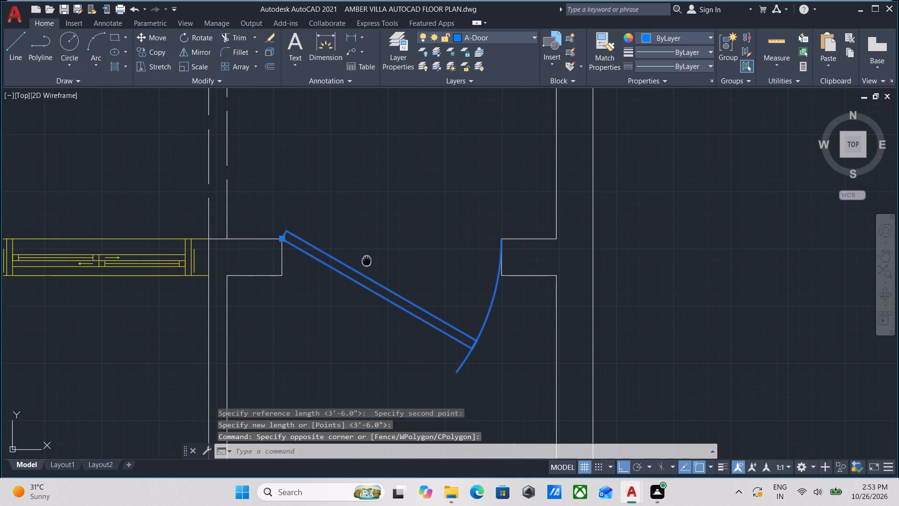
middle_drag(367, 261, 363, 280)
middle_drag(341, 273, 359, 254)
scroll(383, 234, down, 2)
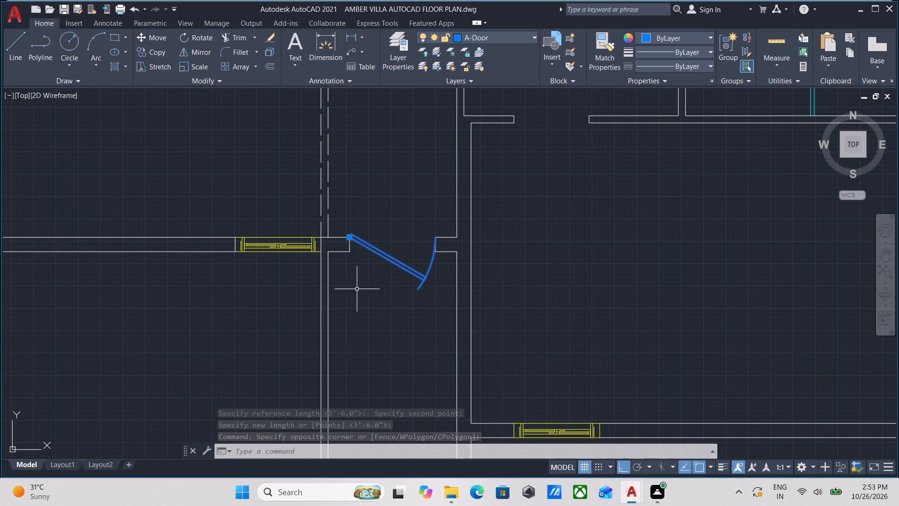
scroll(348, 270, up, 1)
middle_drag(390, 218, 398, 253)
scroll(372, 260, up, 2)
scroll(329, 253, up, 1)
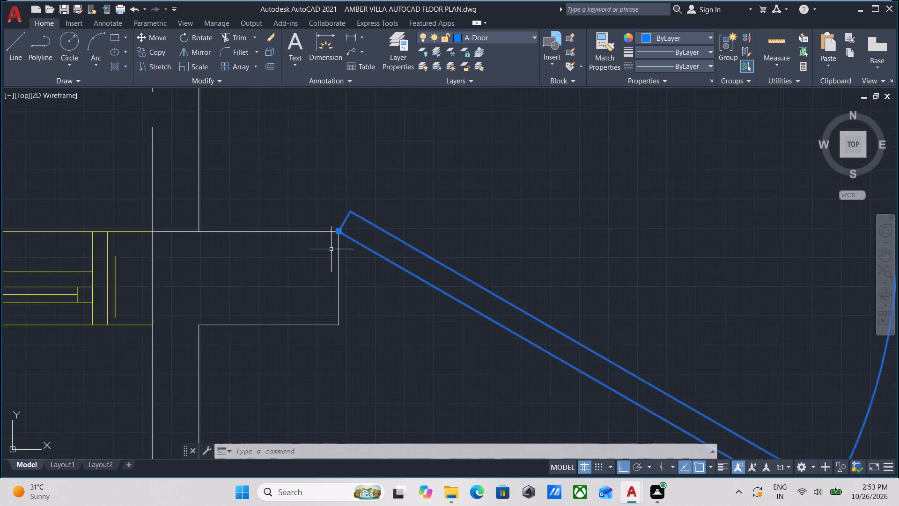
scroll(331, 249, up, 1)
click(341, 221)
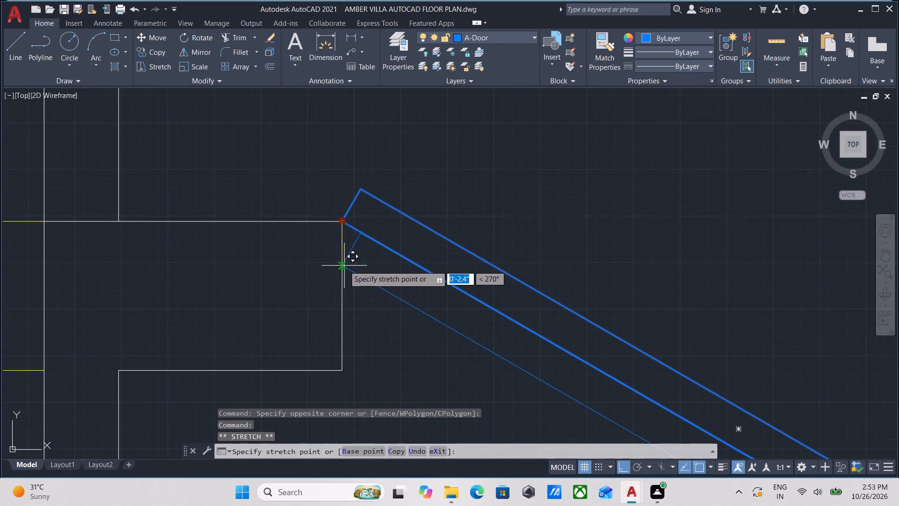
click(343, 265)
scroll(409, 254, down, 3)
middle_drag(409, 254, 310, 256)
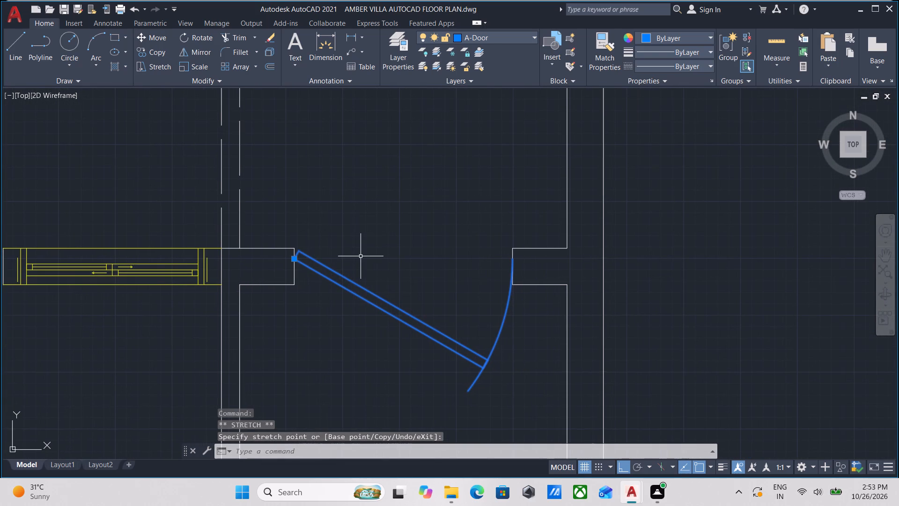
key(Escape)
Look through the drawing's existing layers for one suited to the doors.
scroll(368, 254, down, 2)
middle_drag(368, 254, 331, 251)
scroll(310, 245, down, 2)
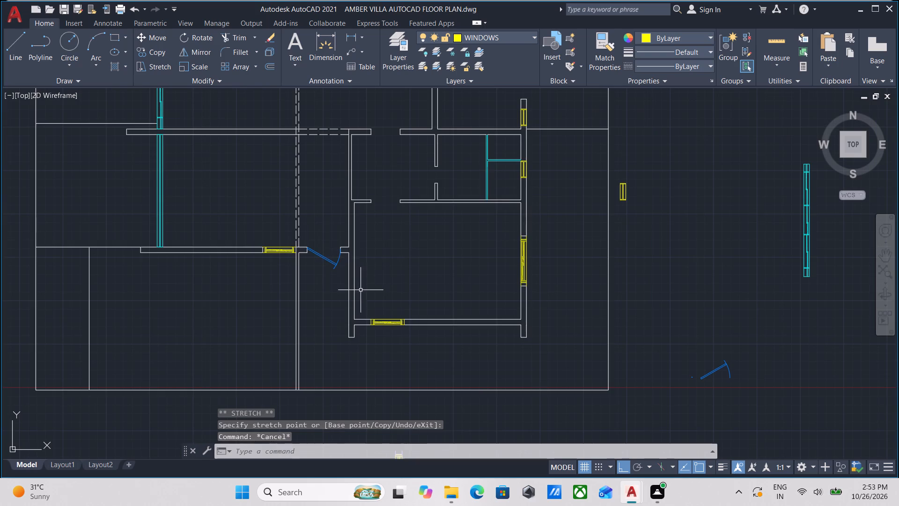
scroll(357, 298, up, 2)
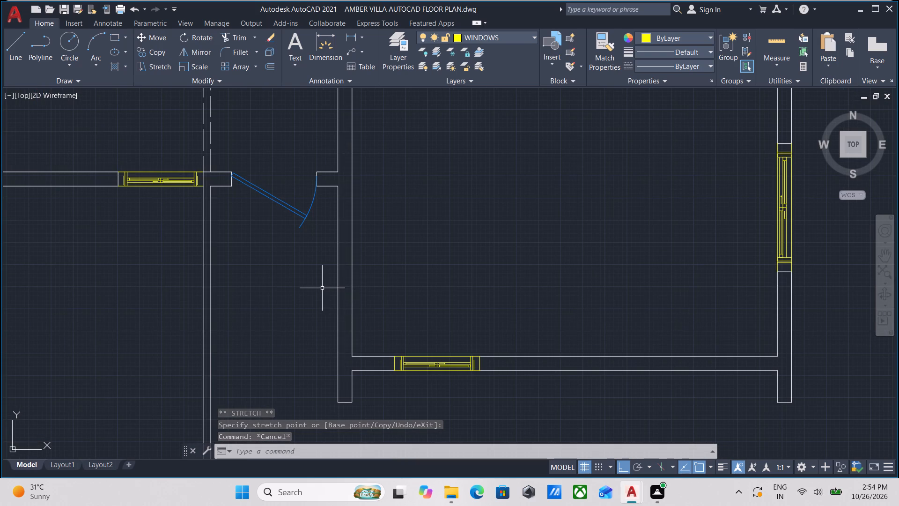
click(508, 39)
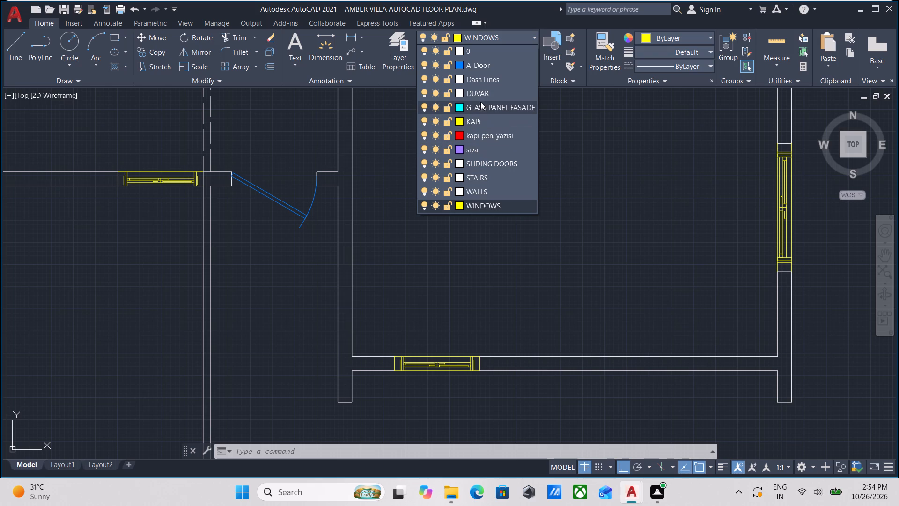
scroll(484, 175, down, 2)
scroll(486, 199, up, 1)
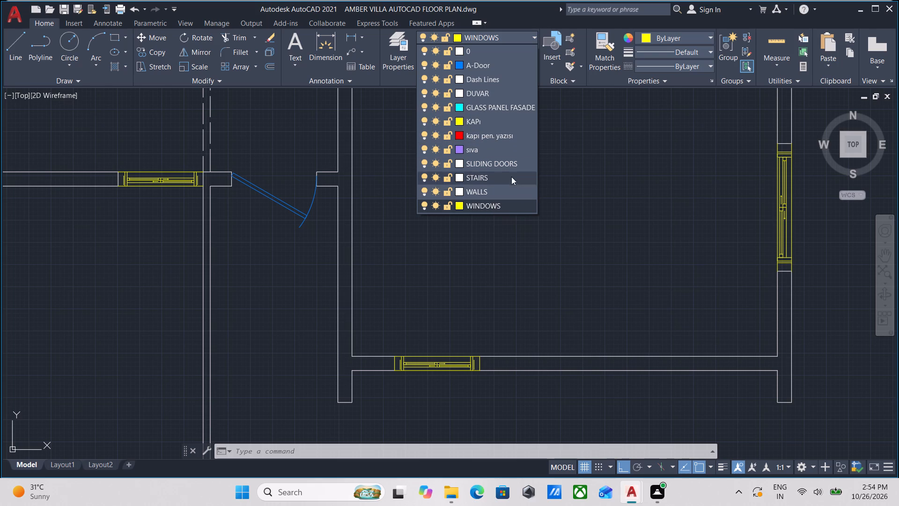
click(512, 36)
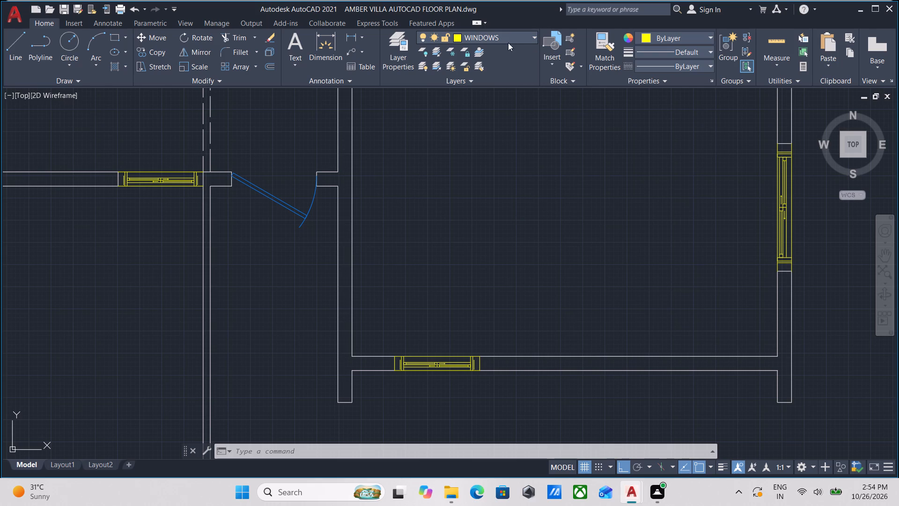
Create a new layer named DOORS.
click(396, 52)
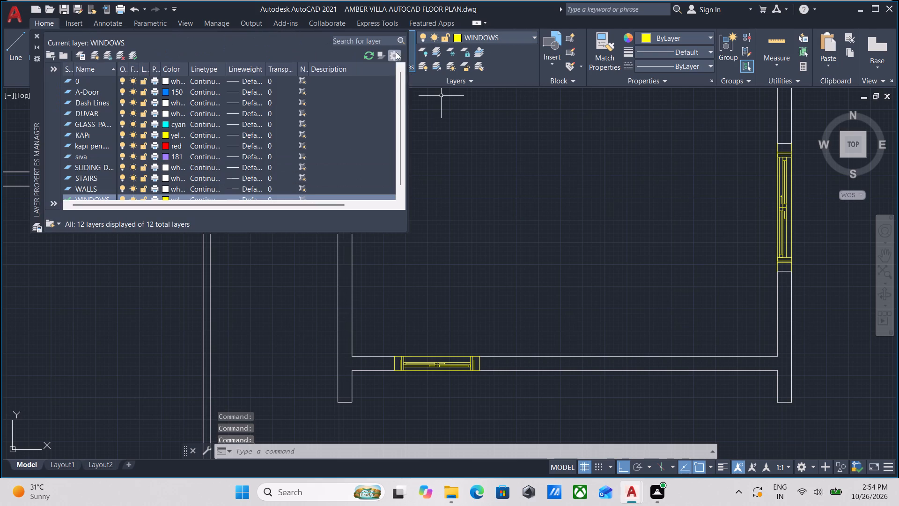
scroll(191, 152, down, 7)
scroll(159, 149, up, 6)
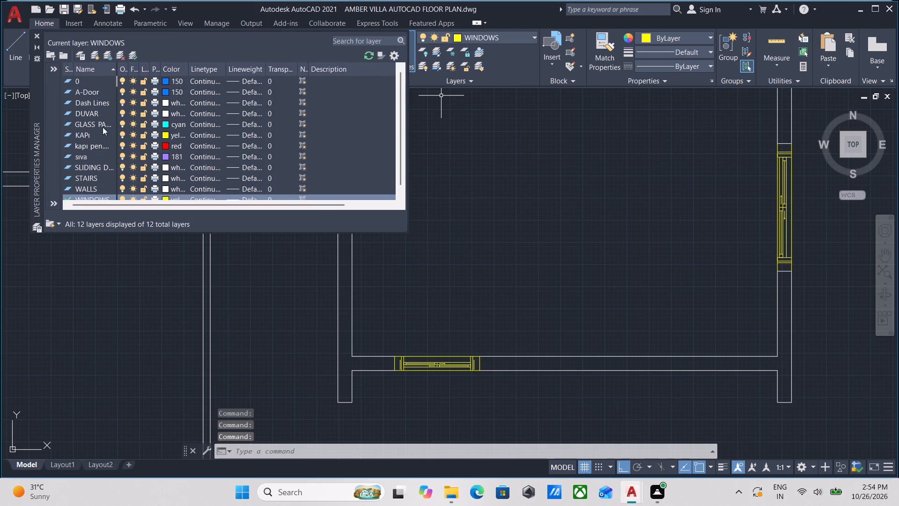
click(95, 53)
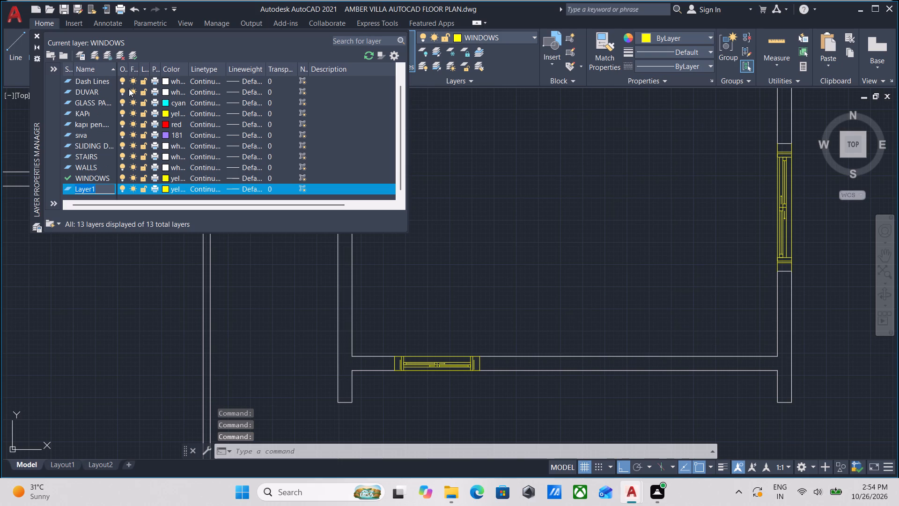
key(BackSpace)
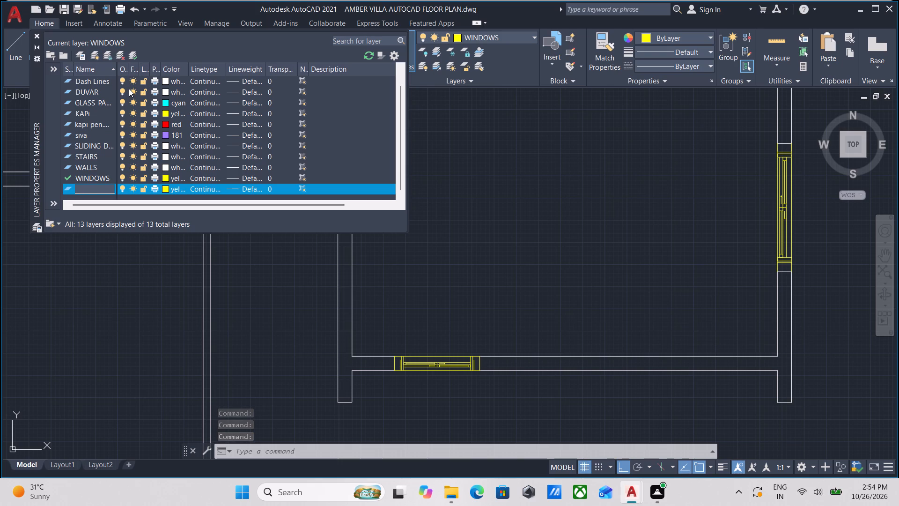
text(COMMA)
key(BackSpace)
key(BackSpace)
key(BackSpace)
key(BackSpace)
key(BackSpace)
key(BackSpace)
key(BackSpace)
key(BackSpace)
key(BackSpace)
key(BackSpace)
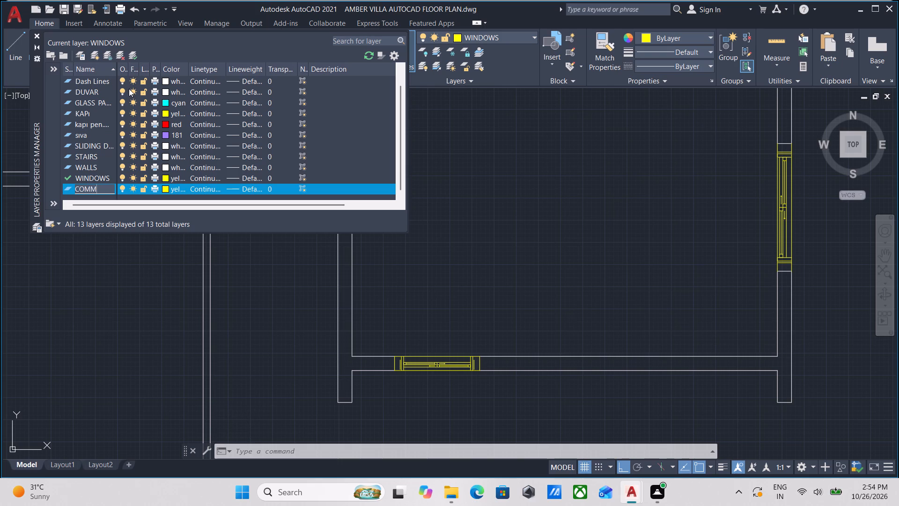
text(DOOR)
text(S)
key(space)
Set the DOORS layer's colour to index 160 and close the layer manager.
click(163, 192)
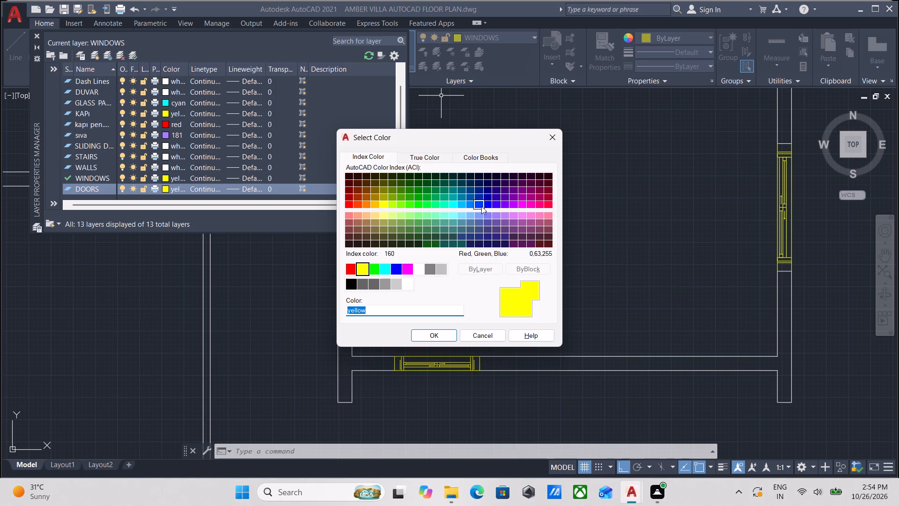
click(481, 206)
click(421, 335)
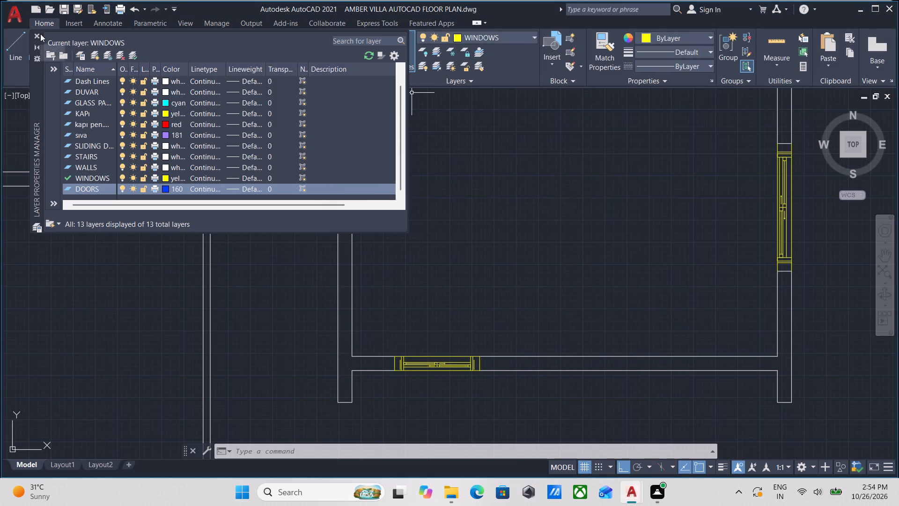
click(38, 35)
Copy the fitted door by its hinge corner, with Ortho off, to the left jamb's midpoint in the opening of the adjacent room's upper wall.
scroll(270, 192, down, 1)
middle_drag(270, 192, 374, 216)
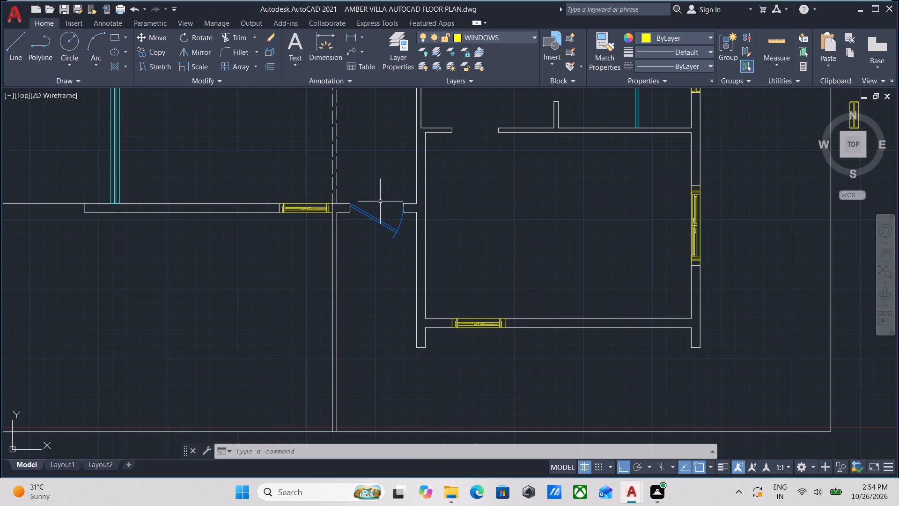
scroll(375, 192, down, 2)
middle_drag(379, 192, 402, 216)
scroll(410, 225, up, 4)
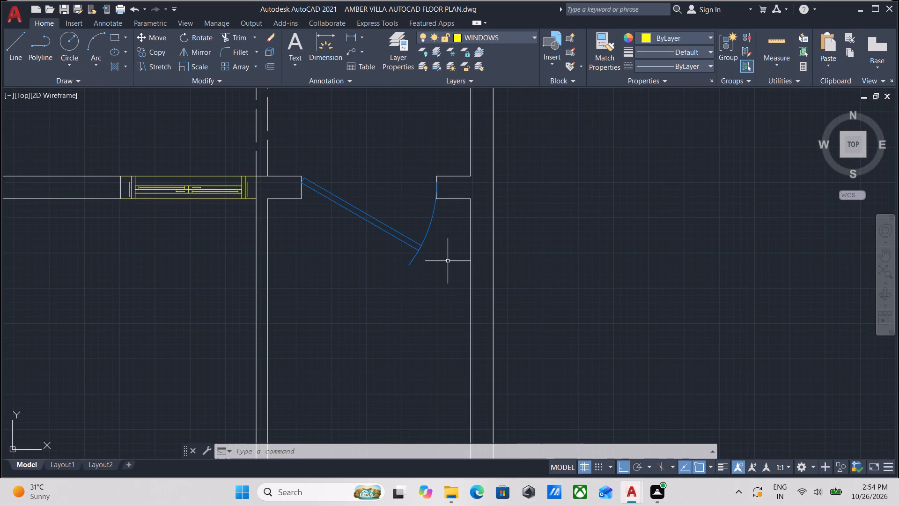
click(448, 261)
click(394, 227)
scroll(341, 199, up, 2)
middle_drag(345, 193, 361, 220)
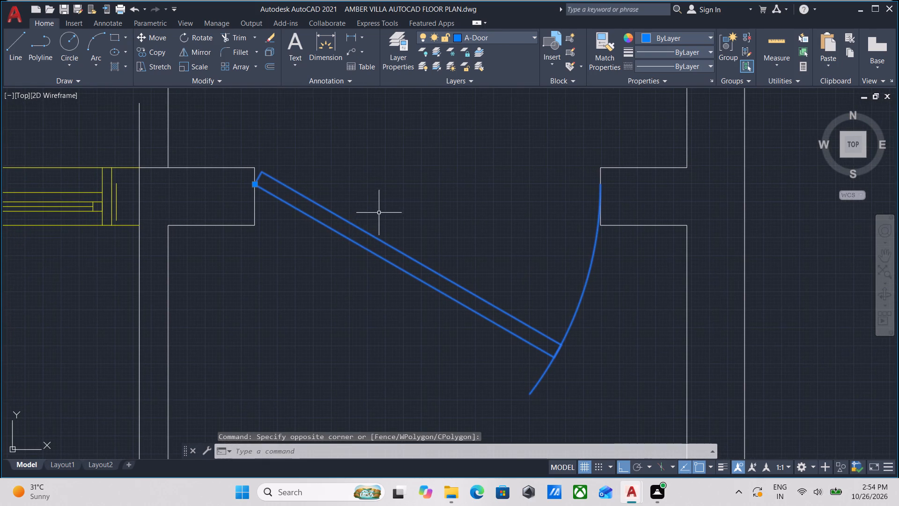
scroll(379, 212, down, 1)
middle_drag(379, 212, 388, 207)
scroll(402, 193, down, 2)
middle_drag(402, 193, 423, 212)
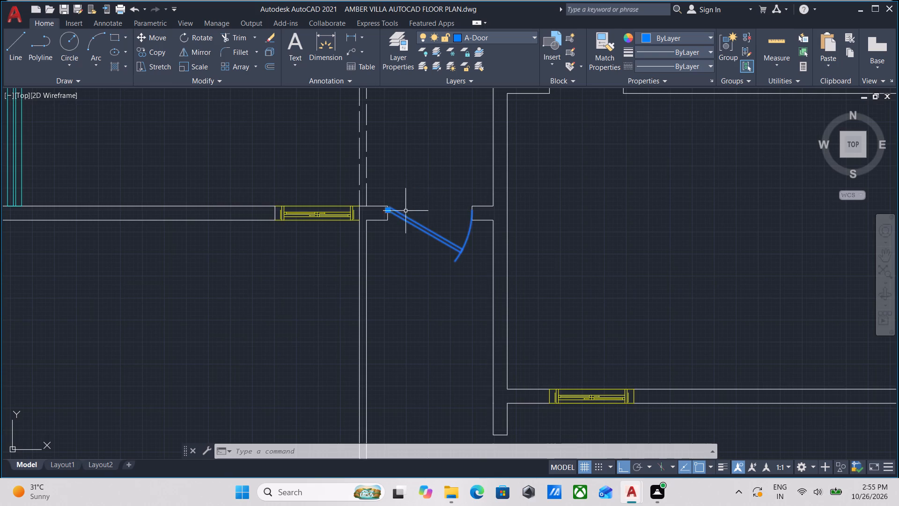
scroll(398, 216, down, 2)
middle_drag(401, 234, 411, 264)
scroll(416, 252, up, 2)
scroll(432, 219, down, 1)
middle_drag(432, 220, 432, 236)
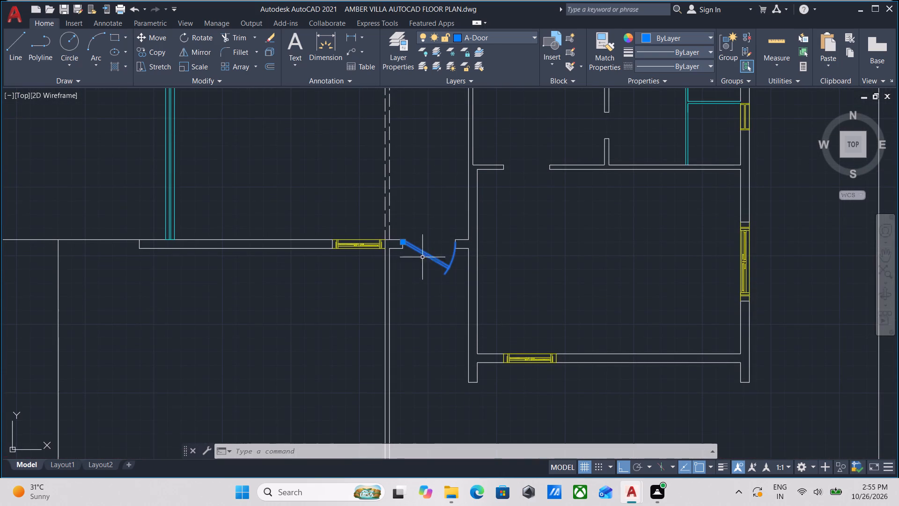
scroll(421, 262, up, 1)
middle_drag(421, 262, 420, 277)
scroll(423, 242, down, 1)
middle_drag(423, 241, 423, 208)
scroll(425, 241, up, 1)
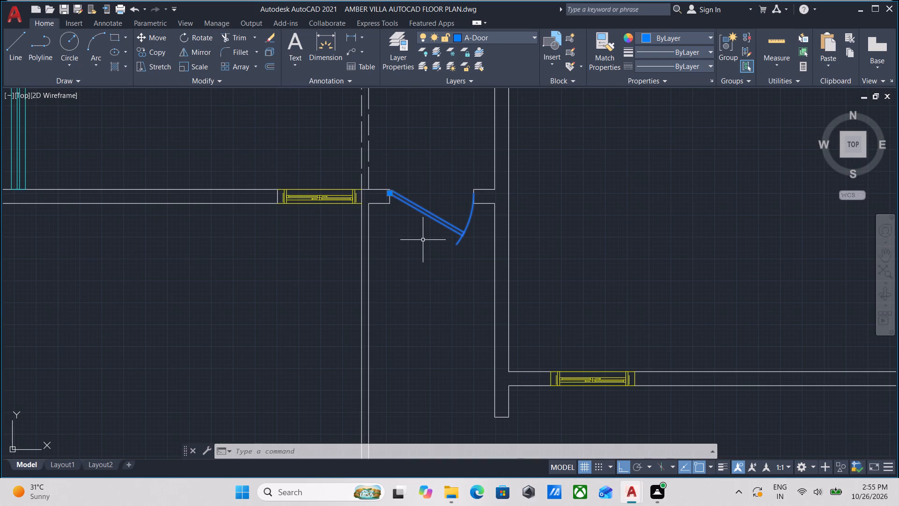
text(CO)
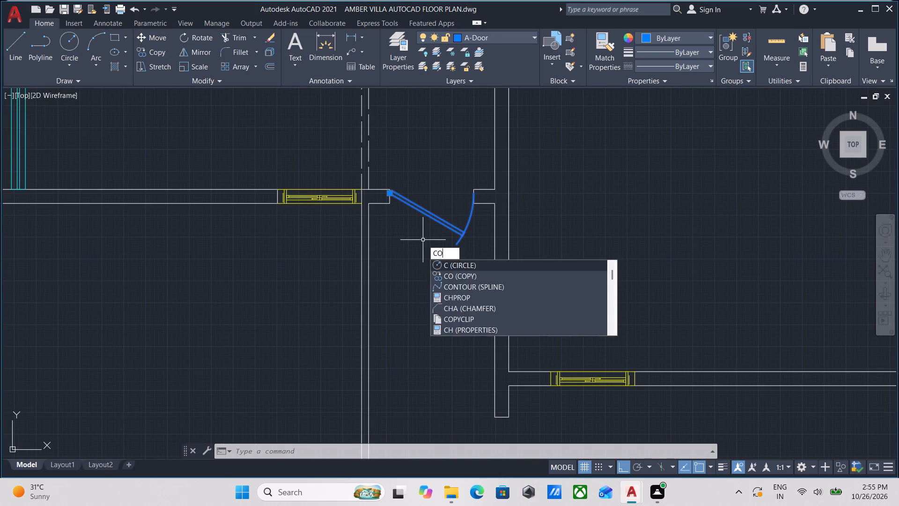
key(Return)
scroll(387, 191, up, 2)
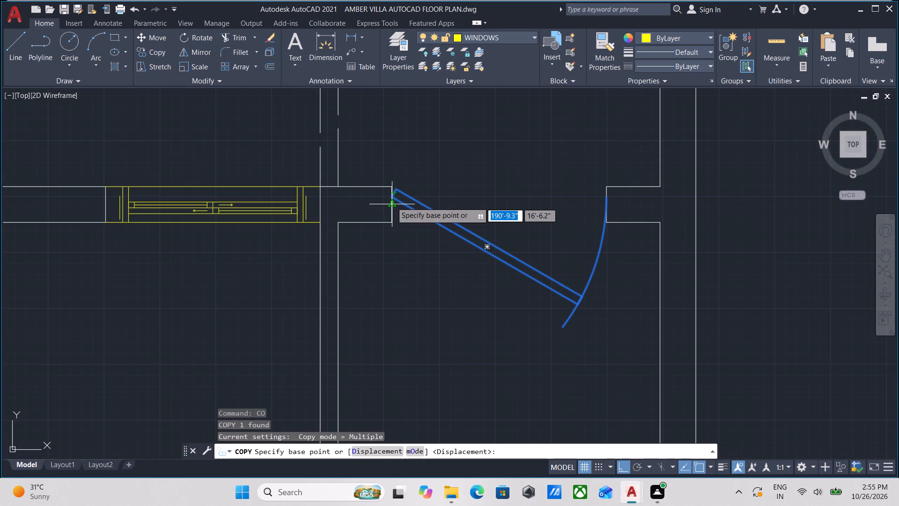
click(390, 197)
scroll(656, 179, down, 1)
middle_drag(646, 180, 321, 241)
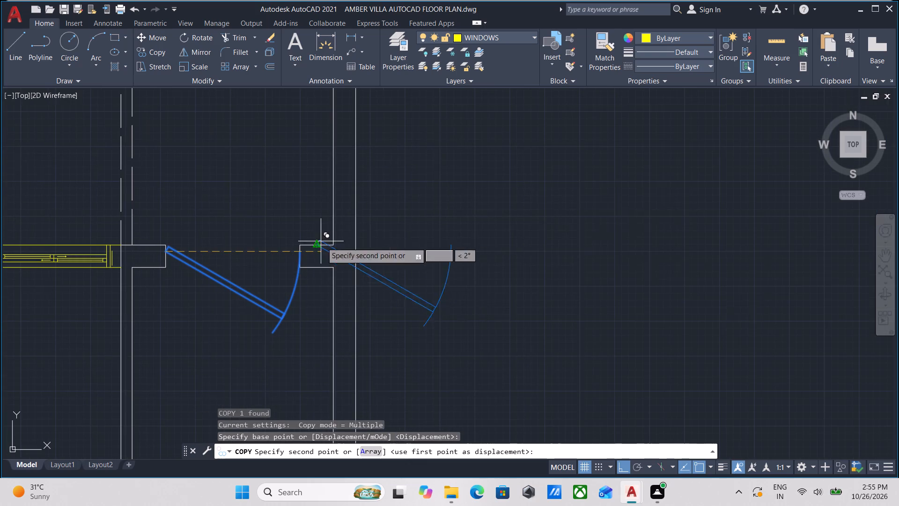
key(F8)
scroll(595, 141, down, 1)
middle_drag(595, 141, 546, 248)
scroll(546, 249, down, 1)
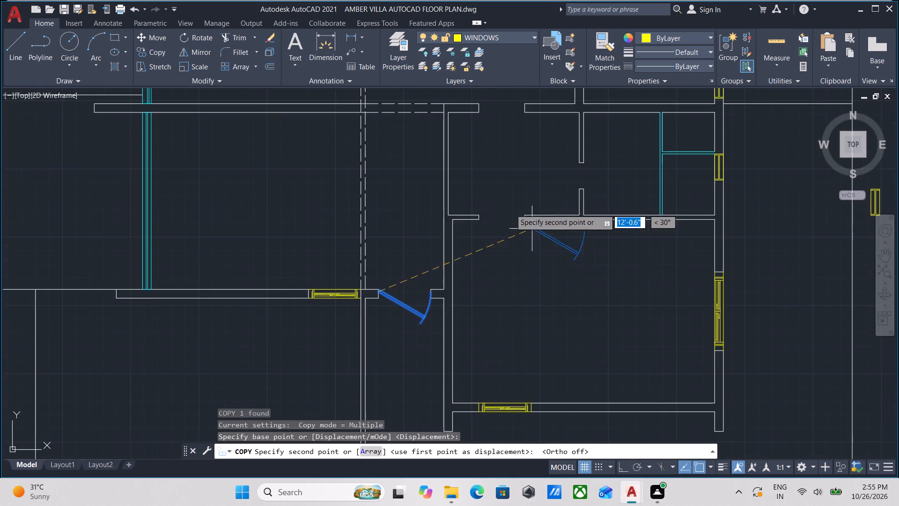
scroll(494, 218, up, 3)
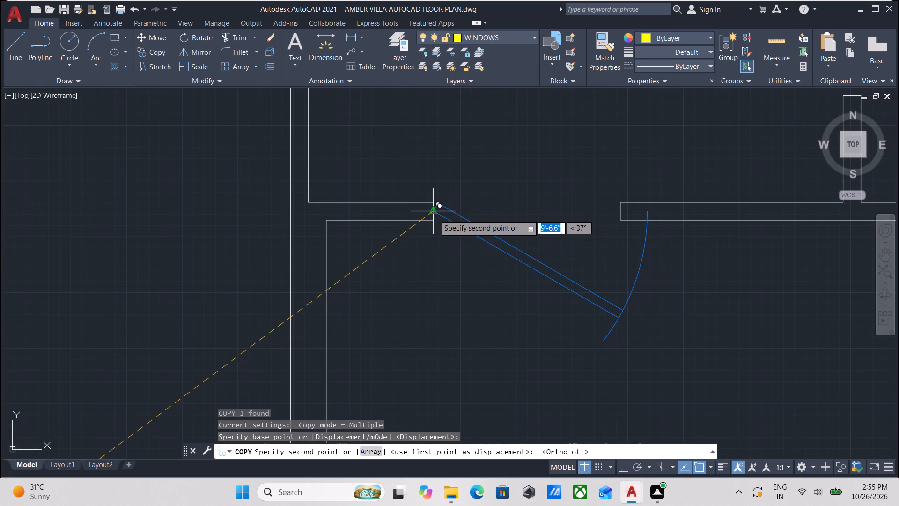
click(434, 215)
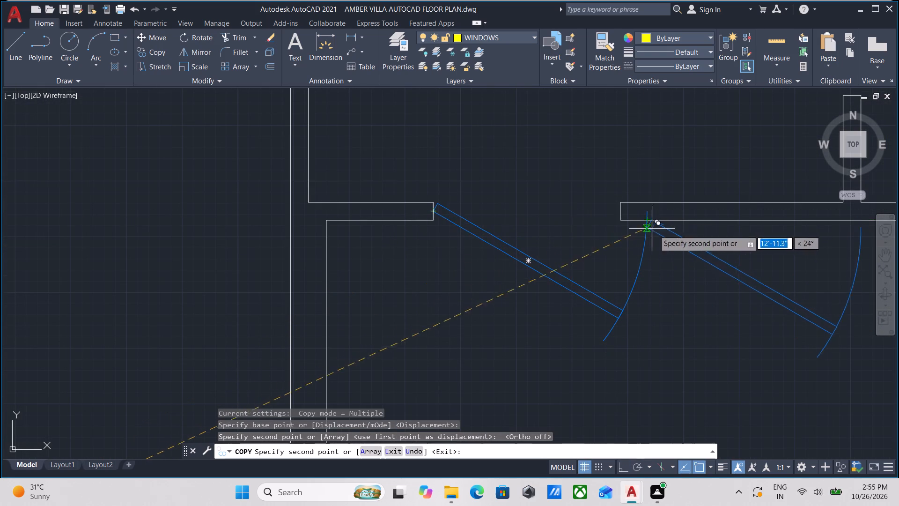
key(Escape)
Scale the copied door from its hinge corner by reference, matching its arc end to the opening's right jamb.
click(668, 254)
click(558, 271)
scroll(500, 261, up, 1)
text(SCA)
key(Return)
scroll(446, 246, up, 1)
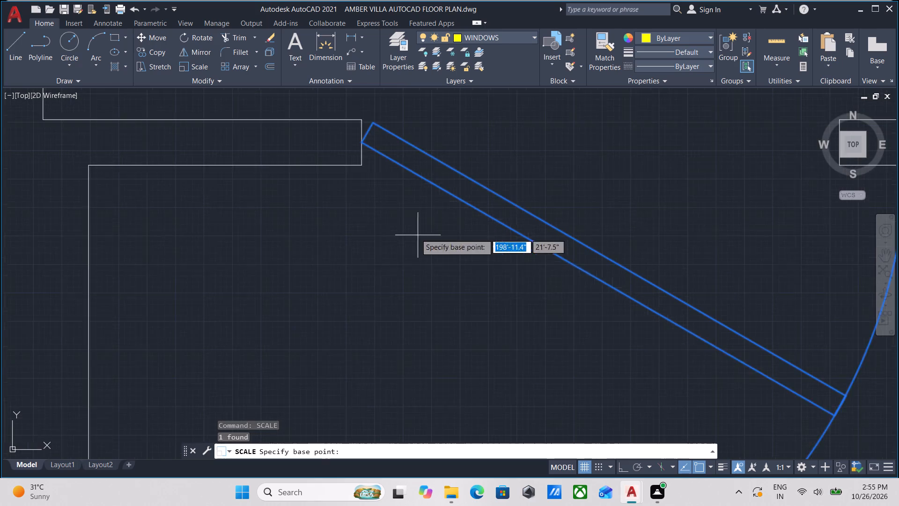
scroll(412, 231, up, 1)
middle_drag(349, 126, 331, 200)
click(321, 170)
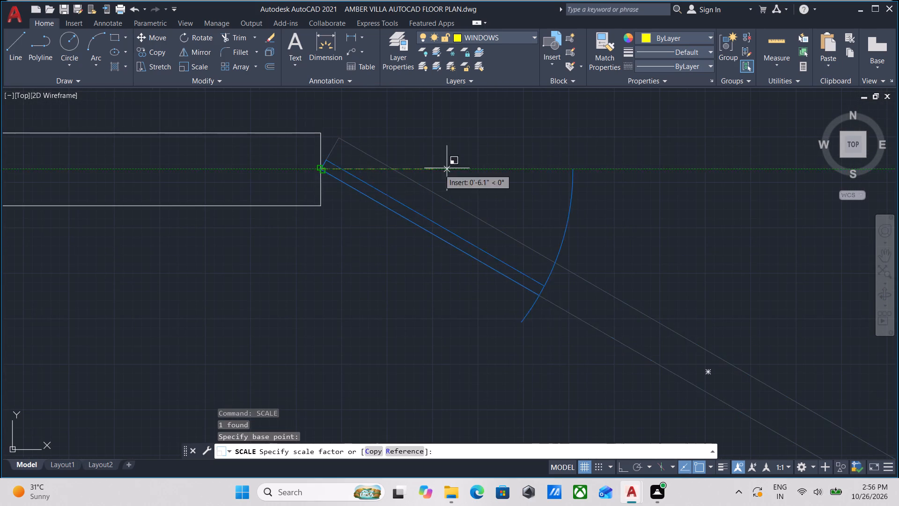
middle_drag(572, 158, 327, 158)
scroll(501, 159, down, 1)
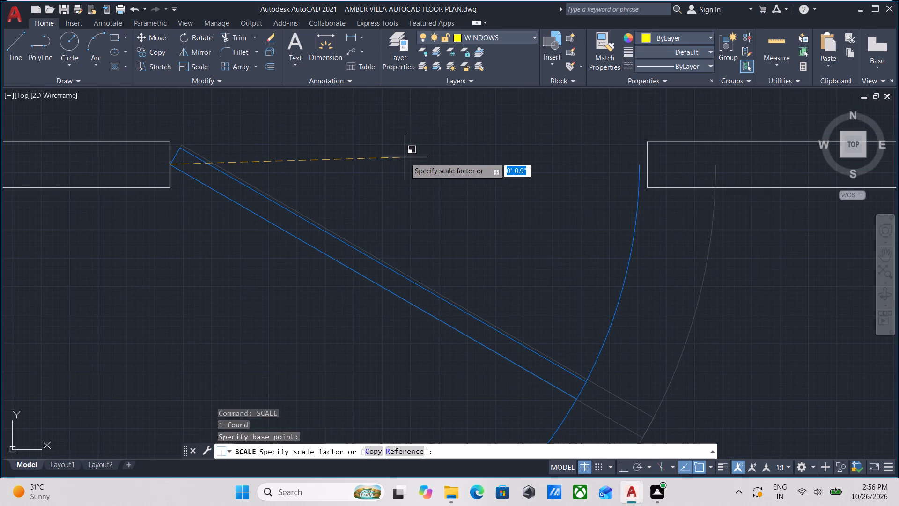
key(r)
key(Return)
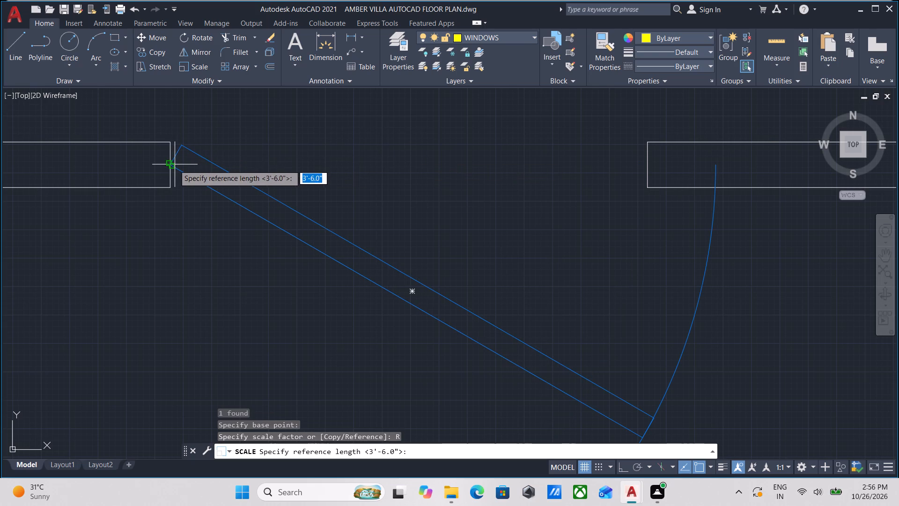
click(169, 164)
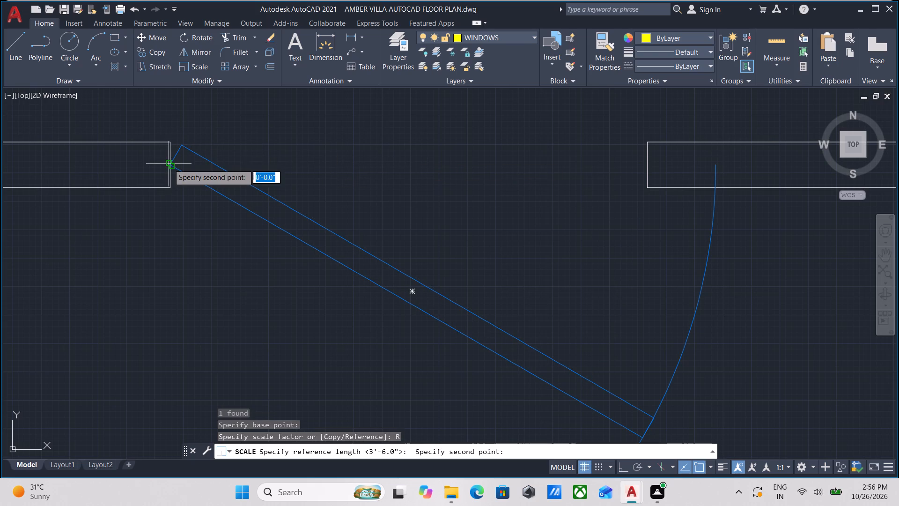
click(717, 166)
click(645, 165)
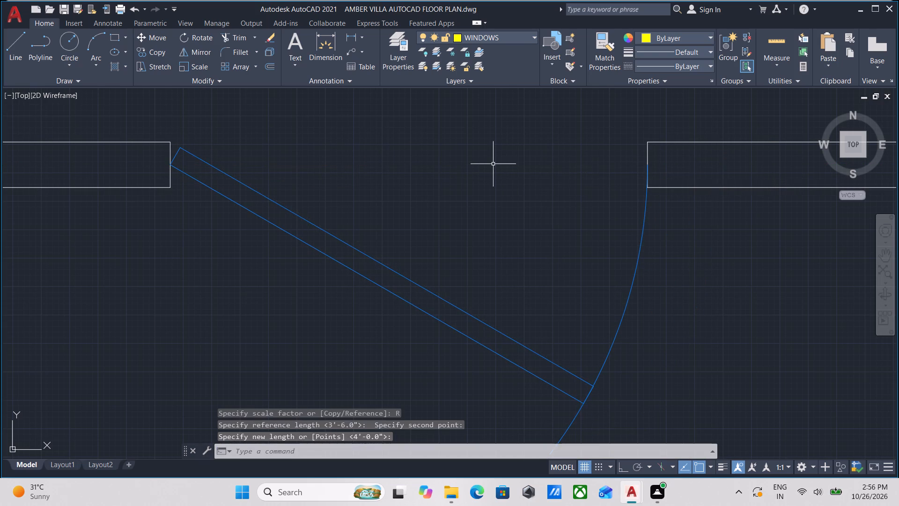
Examine the two fitted doors and the surrounding rooms' wall openings.
scroll(492, 164, down, 2)
middle_drag(492, 164, 519, 139)
scroll(542, 165, down, 1)
middle_drag(542, 166, 526, 193)
scroll(532, 194, down, 1)
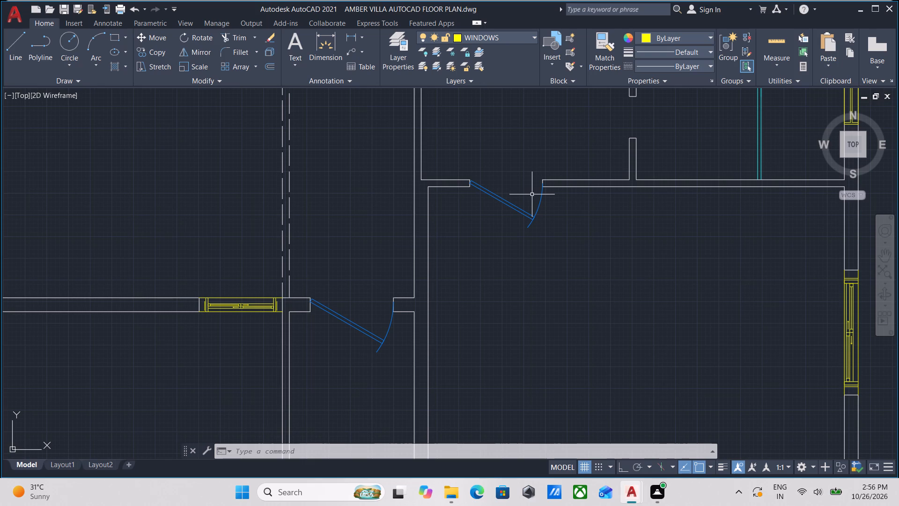
scroll(534, 195, up, 1)
scroll(546, 208, down, 1)
middle_drag(546, 209, 535, 248)
scroll(535, 255, up, 2)
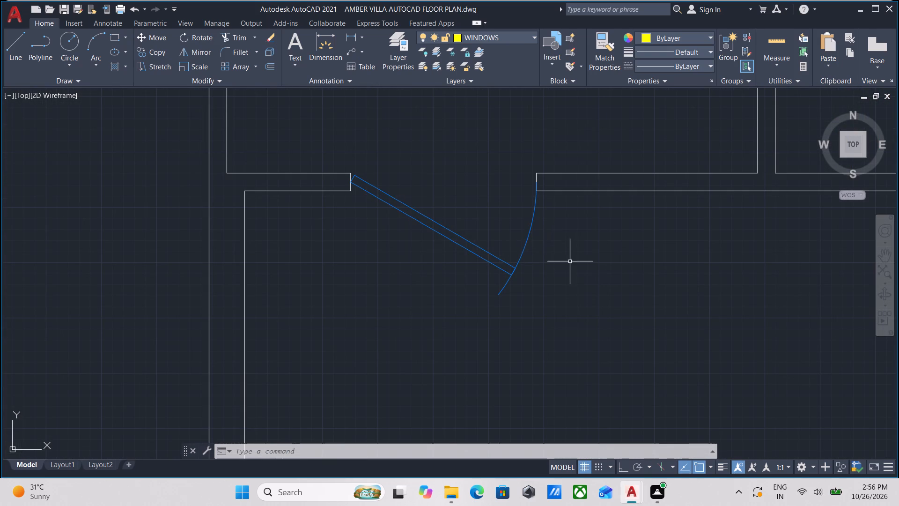
drag(570, 262, 564, 261)
click(507, 221)
middle_drag(483, 220, 515, 274)
middle_drag(450, 216, 422, 326)
scroll(422, 234, down, 2)
middle_drag(419, 233, 438, 312)
scroll(458, 216, down, 1)
middle_drag(457, 218, 453, 255)
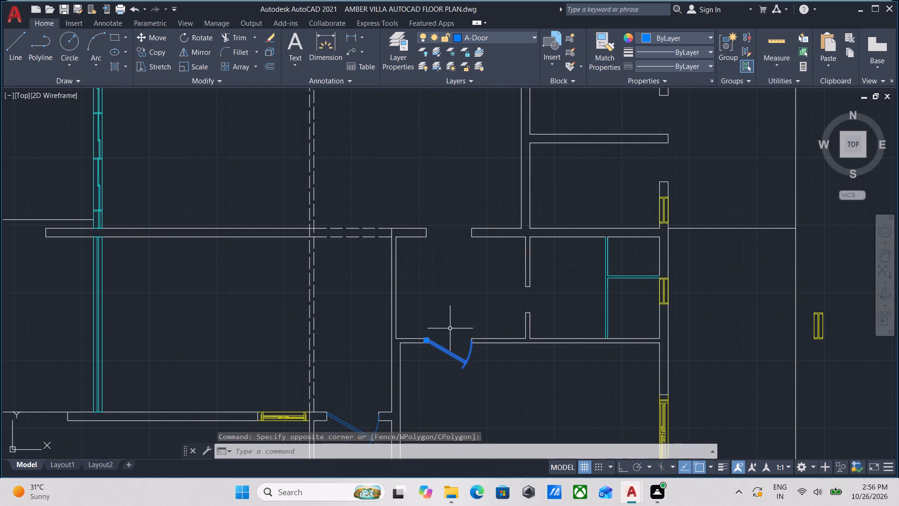
scroll(449, 327, up, 1)
scroll(452, 287, down, 1)
middle_drag(452, 287, 459, 253)
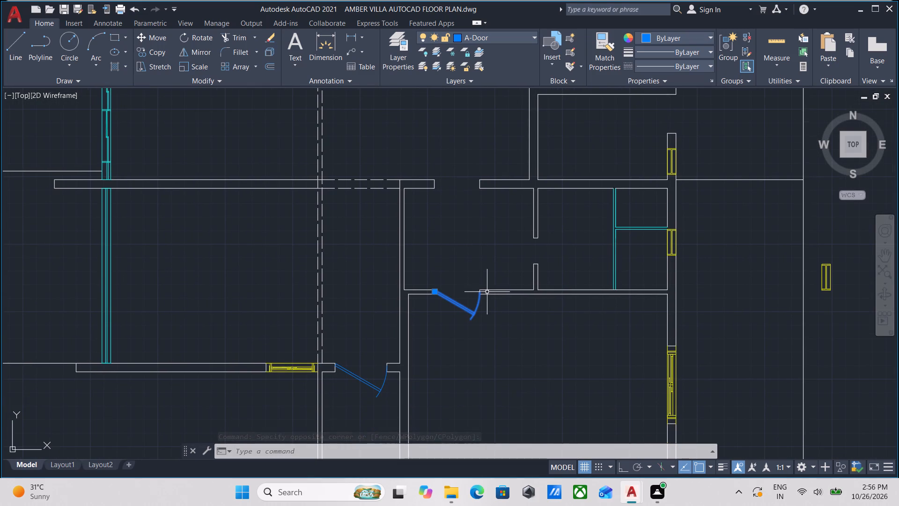
scroll(477, 279, down, 1)
middle_drag(471, 276, 388, 260)
scroll(389, 287, up, 3)
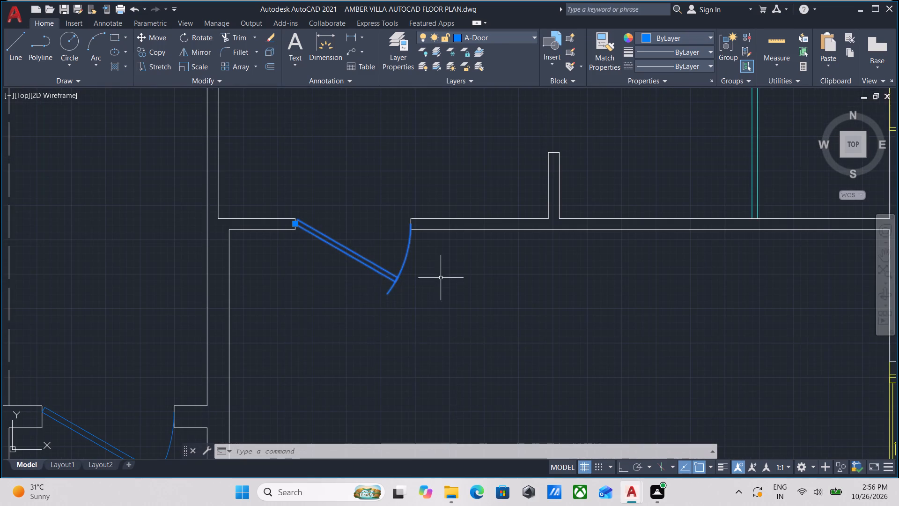
key(Escape)
Copy the fitted upper-room door by its hinge corner to the lower jamb's midpoint in the adjacent vertical partition's opening.
scroll(423, 265, down, 1)
middle_drag(422, 265, 446, 312)
click(455, 326)
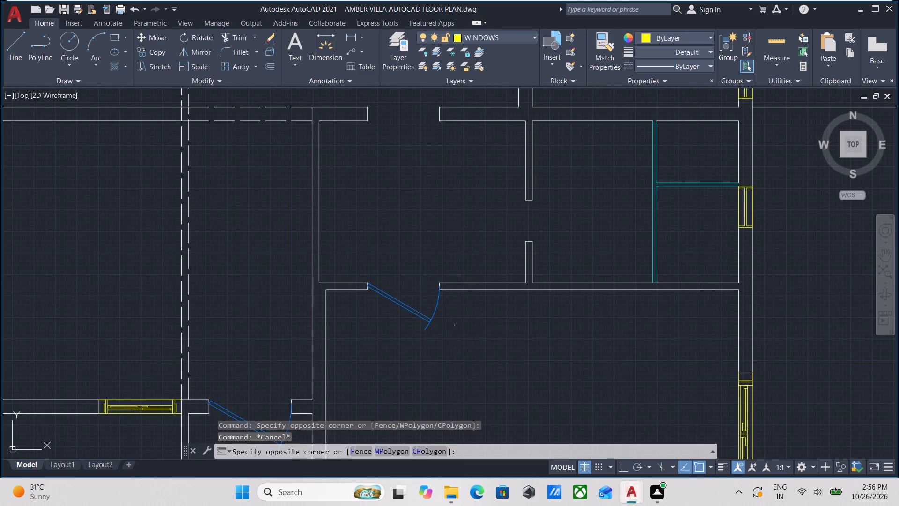
click(423, 297)
scroll(423, 288, up, 1)
middle_drag(409, 272, 388, 293)
scroll(386, 294, down, 1)
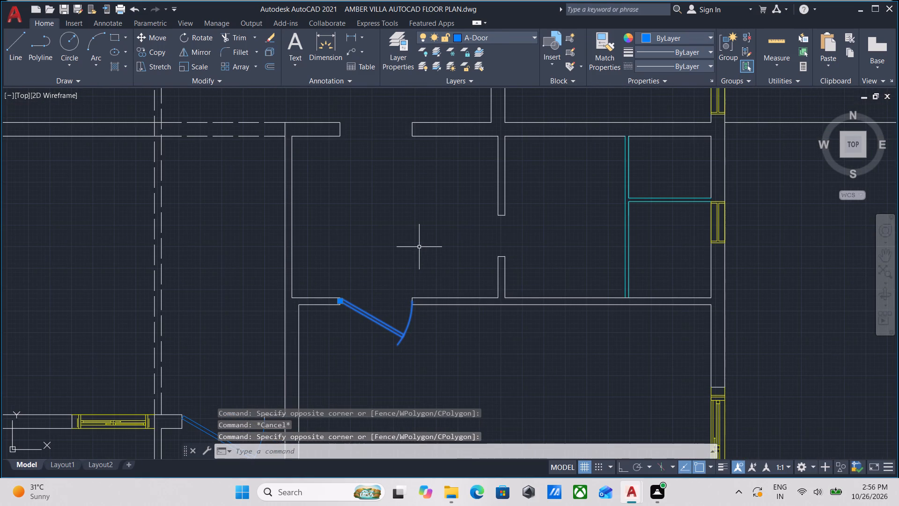
scroll(409, 335, up, 1)
scroll(413, 319, down, 1)
middle_drag(413, 318, 418, 311)
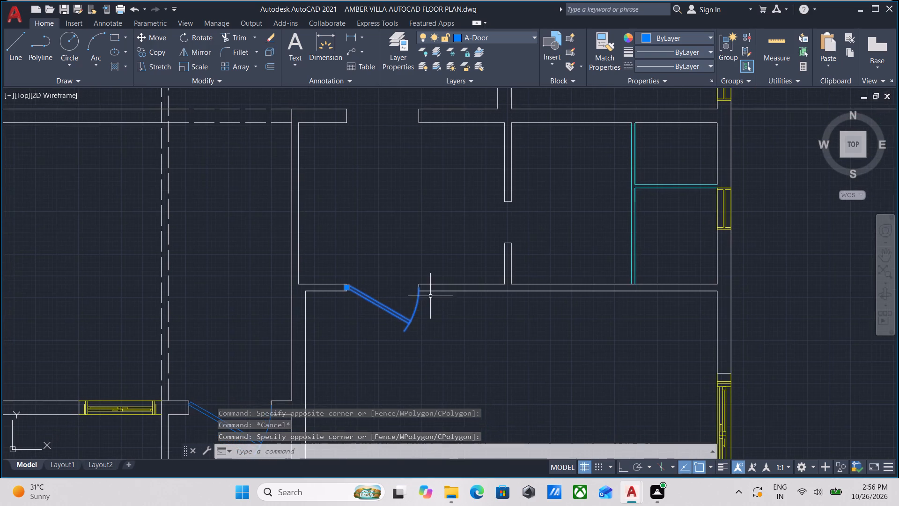
scroll(431, 295, down, 2)
middle_drag(432, 302, 449, 346)
middle_drag(438, 311, 442, 356)
middle_drag(430, 318, 429, 320)
scroll(430, 318, down, 1)
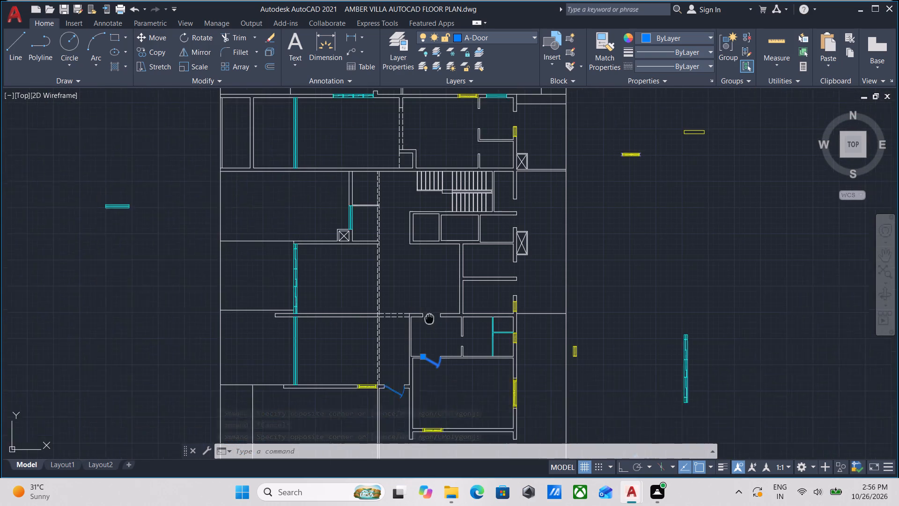
middle_drag(429, 320, 432, 348)
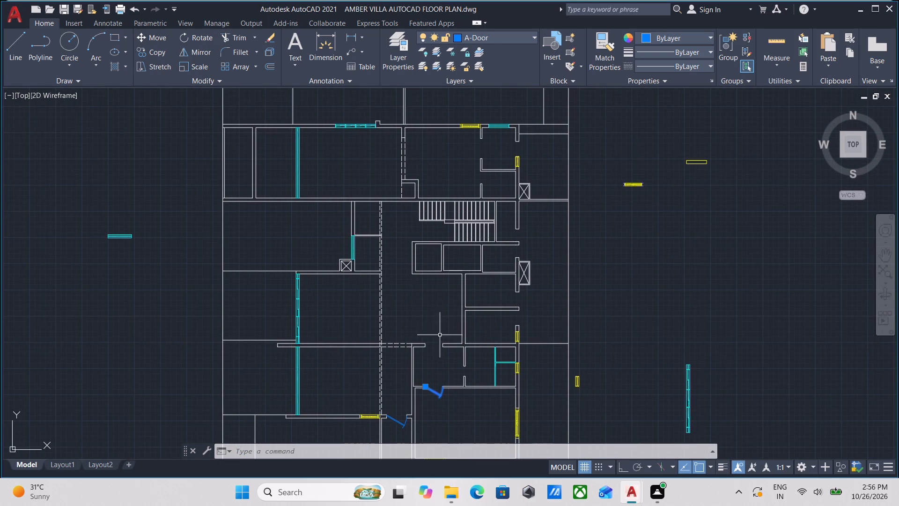
scroll(459, 396, up, 3)
middle_drag(430, 395, 383, 291)
middle_drag(384, 283, 387, 277)
text(CO)
key(Return)
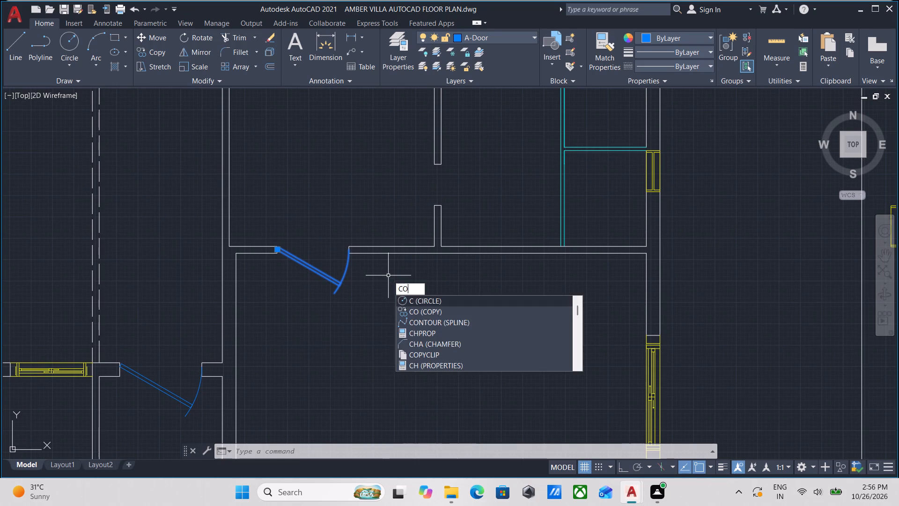
scroll(277, 265, up, 2)
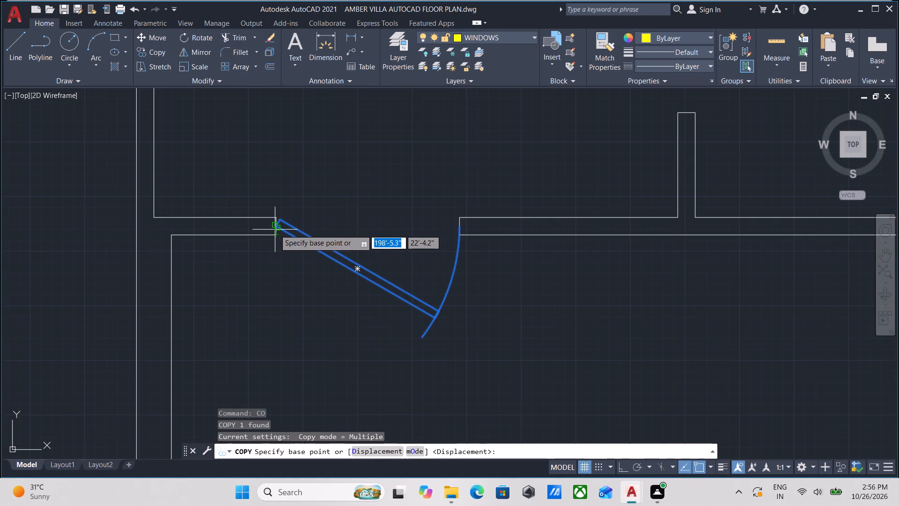
click(275, 230)
middle_drag(563, 236, 463, 431)
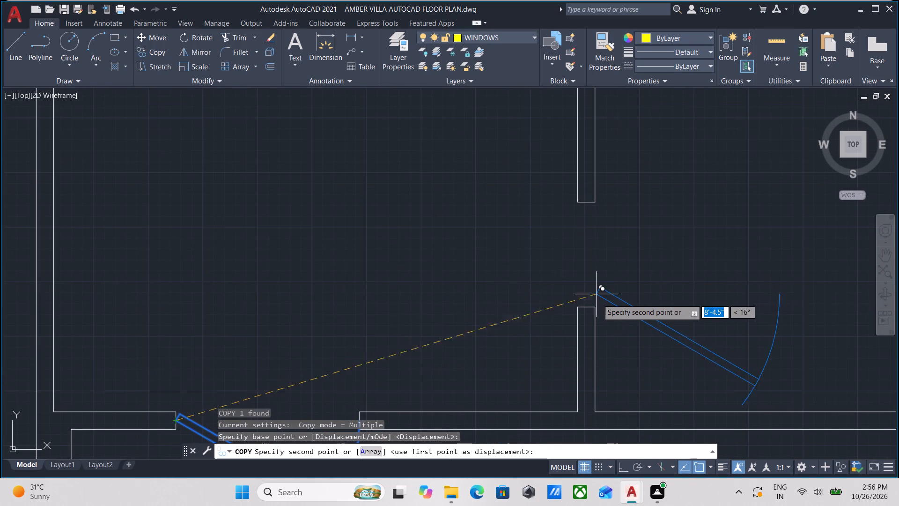
click(584, 305)
key(Escape)
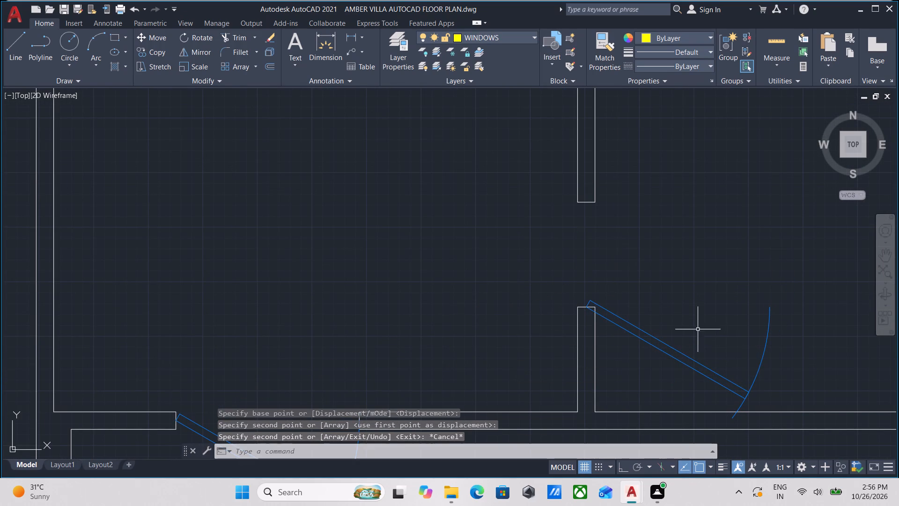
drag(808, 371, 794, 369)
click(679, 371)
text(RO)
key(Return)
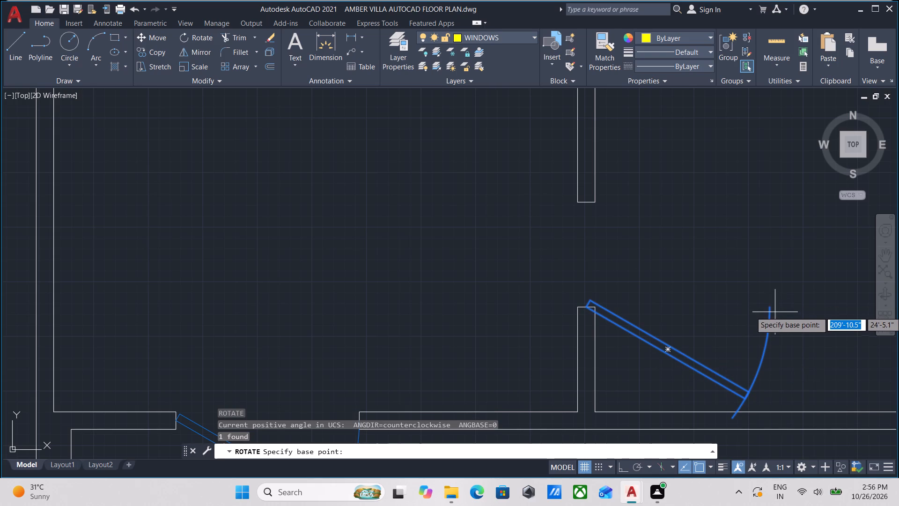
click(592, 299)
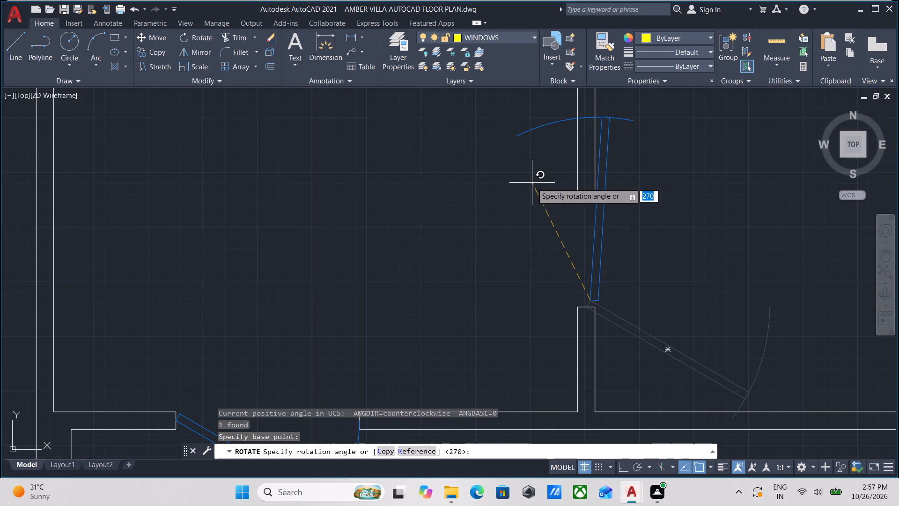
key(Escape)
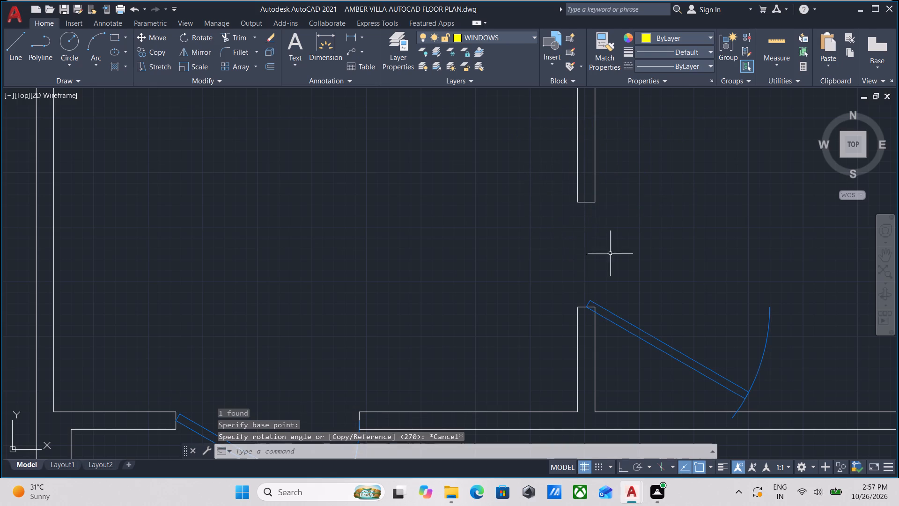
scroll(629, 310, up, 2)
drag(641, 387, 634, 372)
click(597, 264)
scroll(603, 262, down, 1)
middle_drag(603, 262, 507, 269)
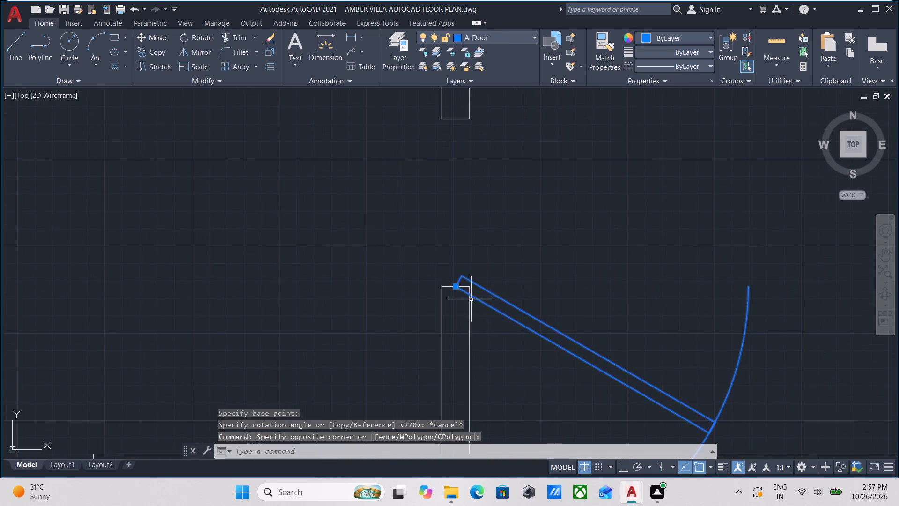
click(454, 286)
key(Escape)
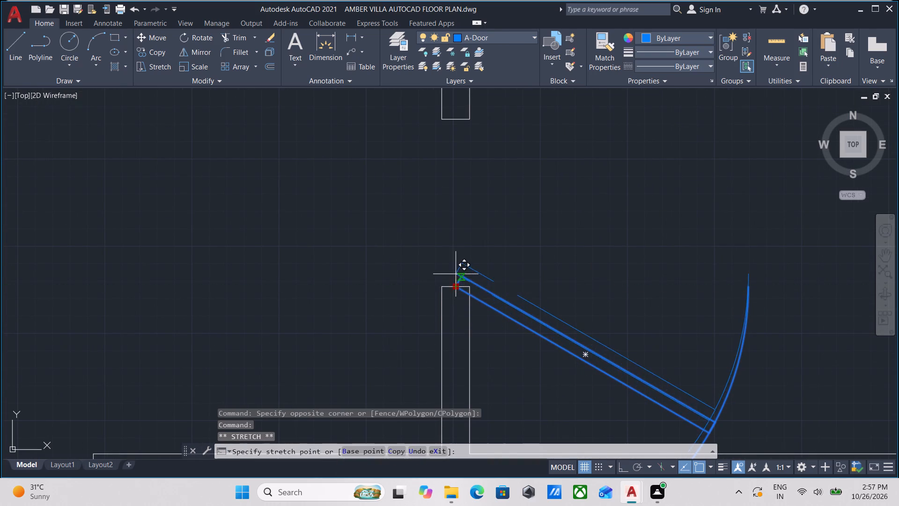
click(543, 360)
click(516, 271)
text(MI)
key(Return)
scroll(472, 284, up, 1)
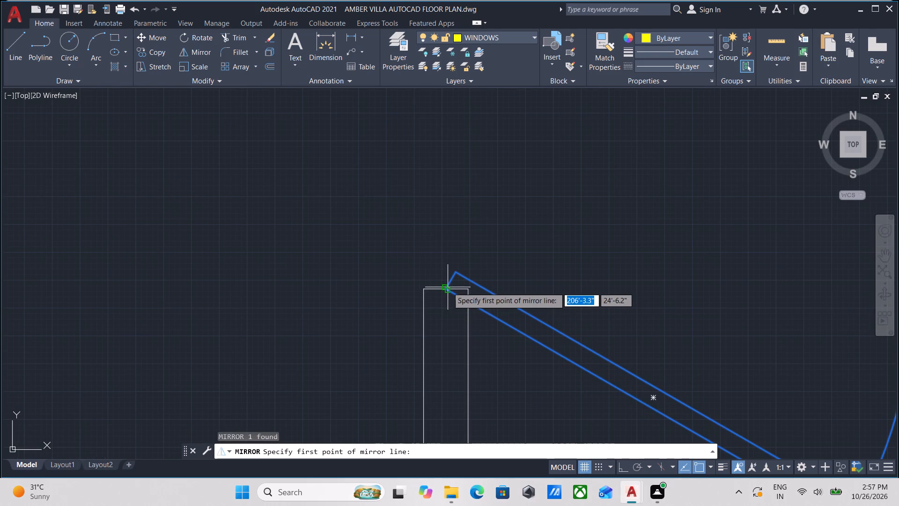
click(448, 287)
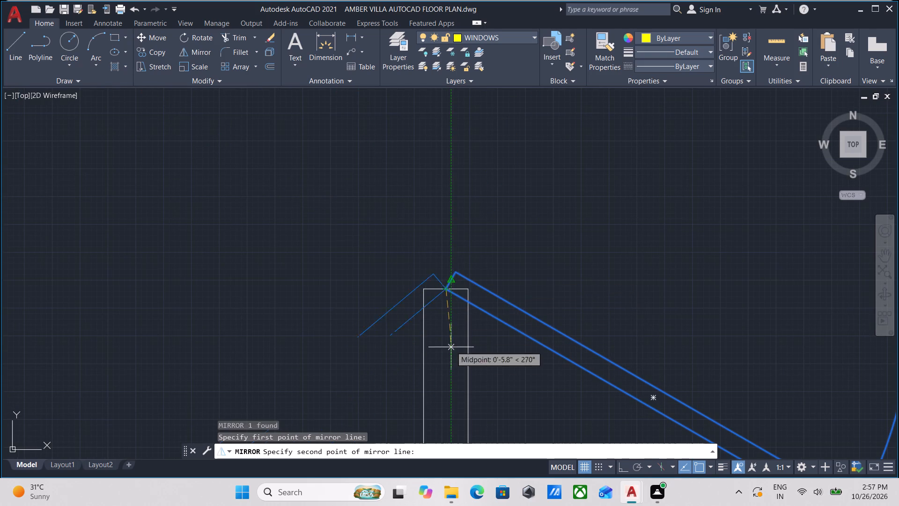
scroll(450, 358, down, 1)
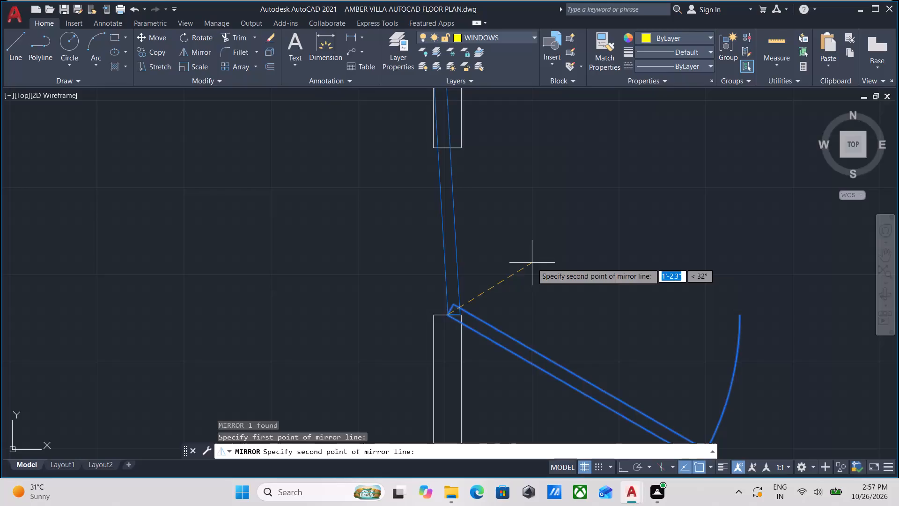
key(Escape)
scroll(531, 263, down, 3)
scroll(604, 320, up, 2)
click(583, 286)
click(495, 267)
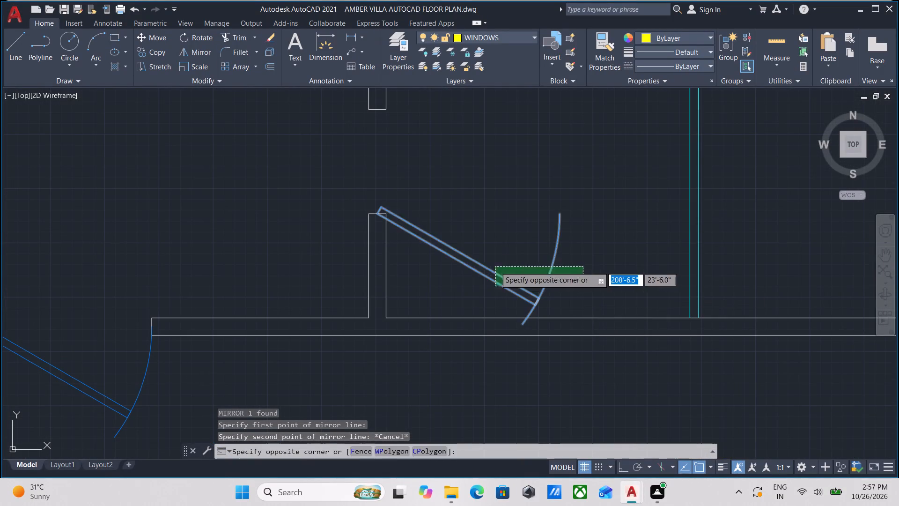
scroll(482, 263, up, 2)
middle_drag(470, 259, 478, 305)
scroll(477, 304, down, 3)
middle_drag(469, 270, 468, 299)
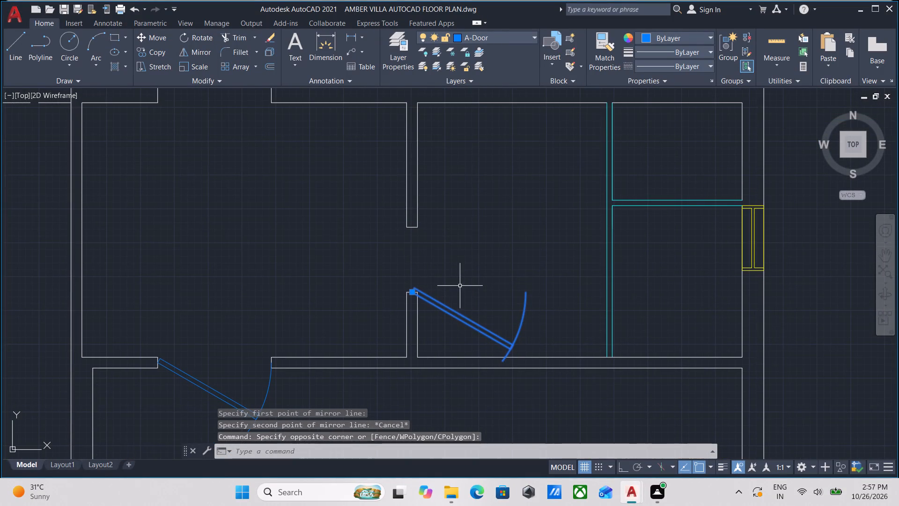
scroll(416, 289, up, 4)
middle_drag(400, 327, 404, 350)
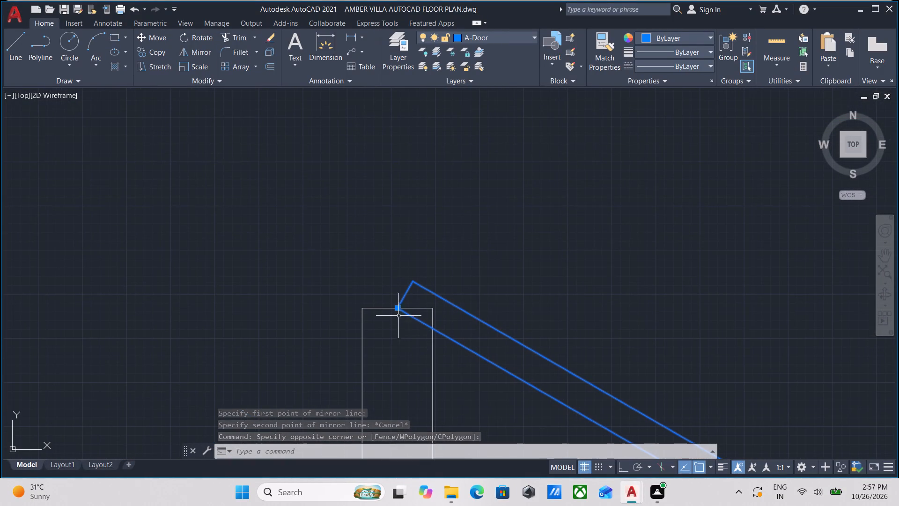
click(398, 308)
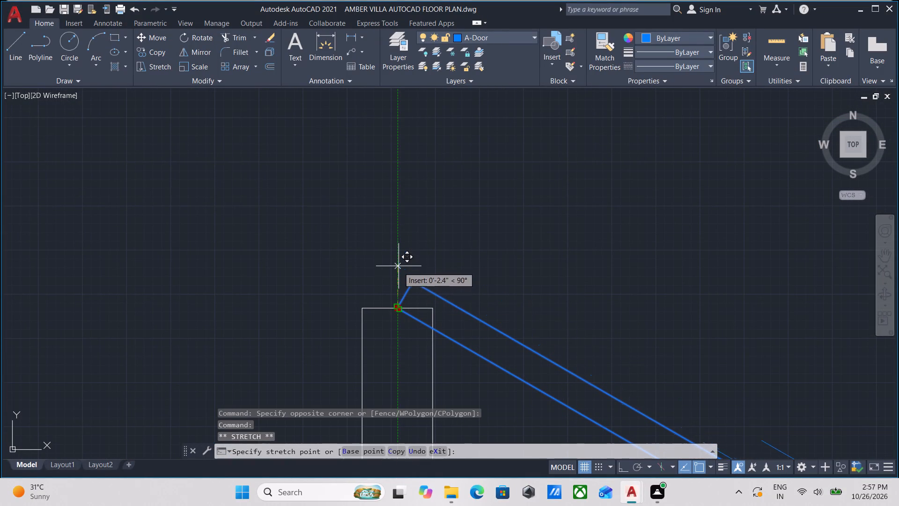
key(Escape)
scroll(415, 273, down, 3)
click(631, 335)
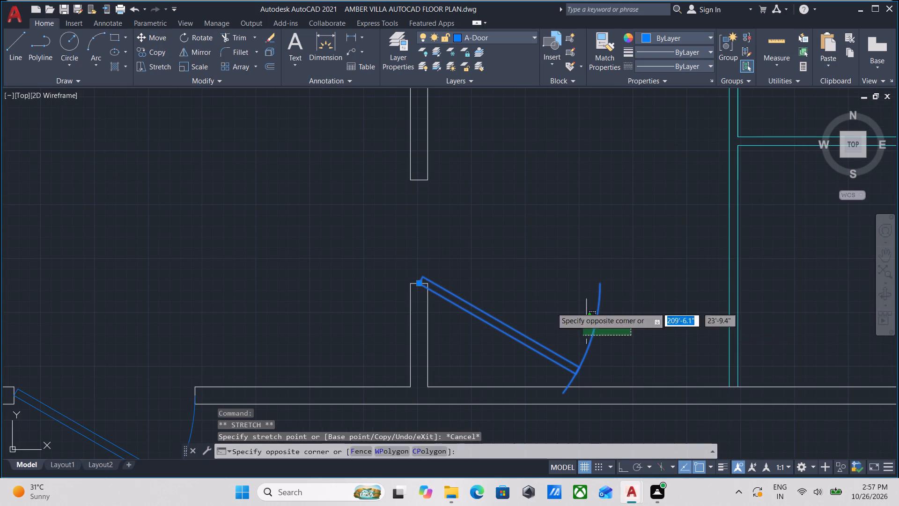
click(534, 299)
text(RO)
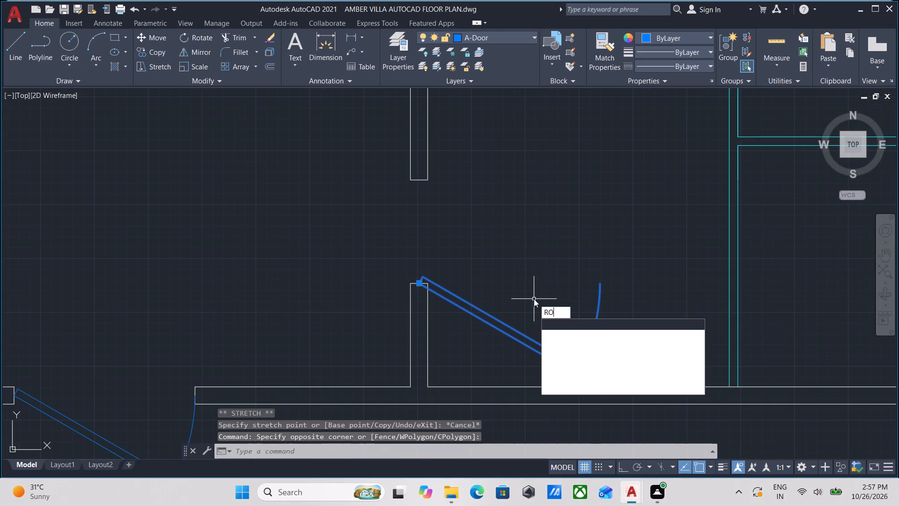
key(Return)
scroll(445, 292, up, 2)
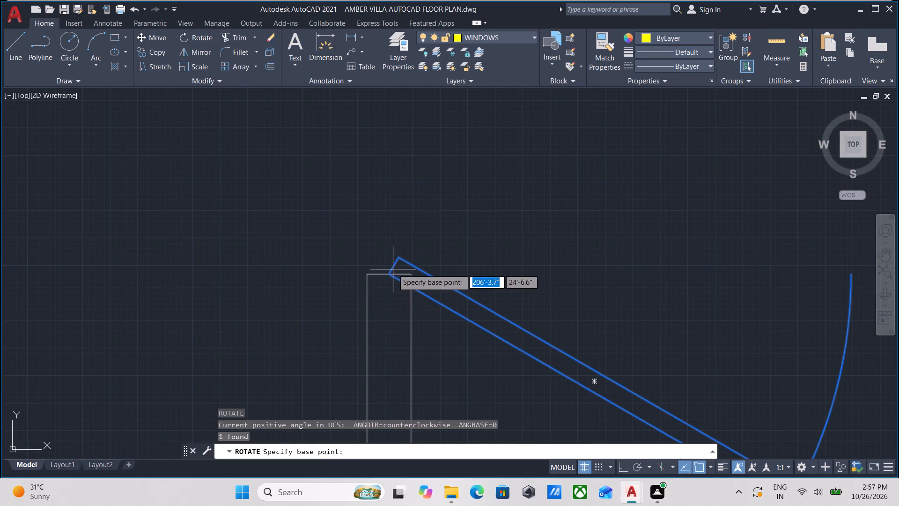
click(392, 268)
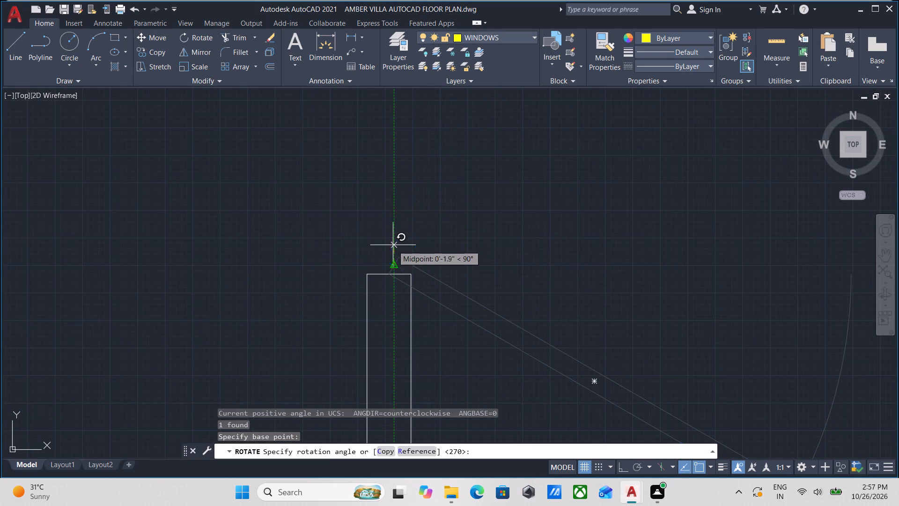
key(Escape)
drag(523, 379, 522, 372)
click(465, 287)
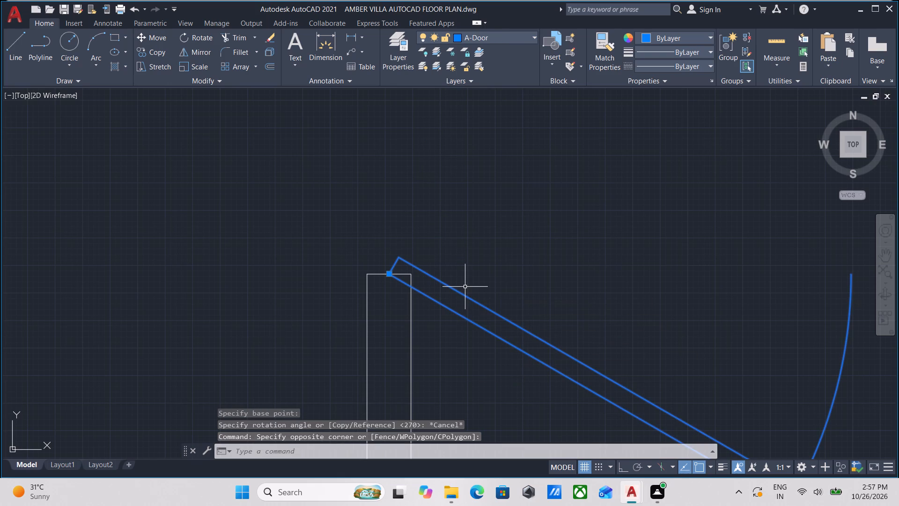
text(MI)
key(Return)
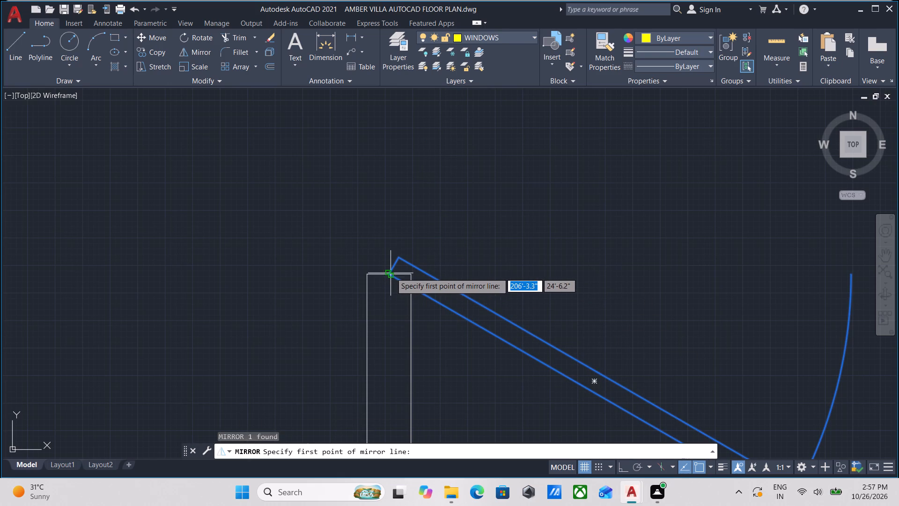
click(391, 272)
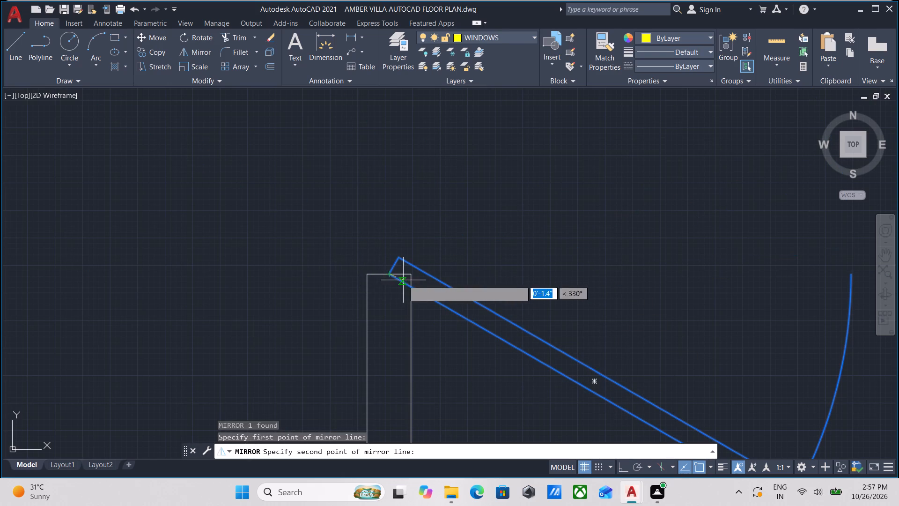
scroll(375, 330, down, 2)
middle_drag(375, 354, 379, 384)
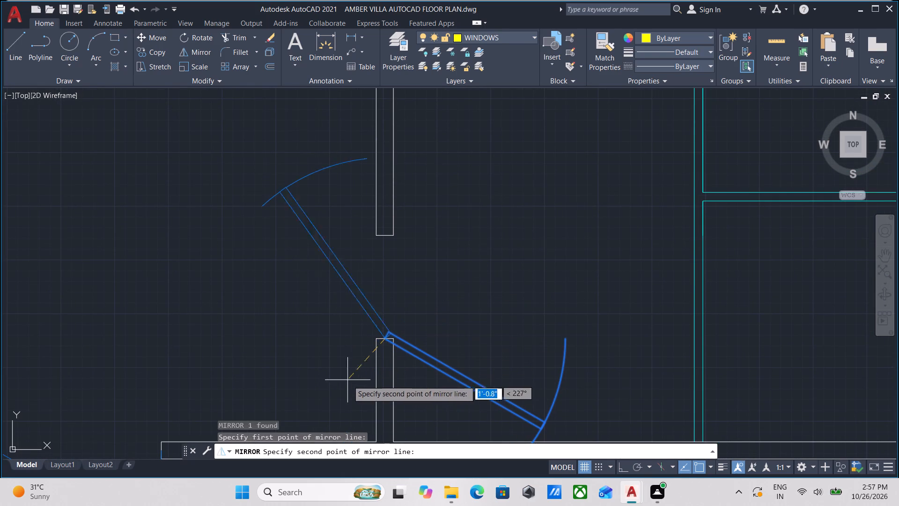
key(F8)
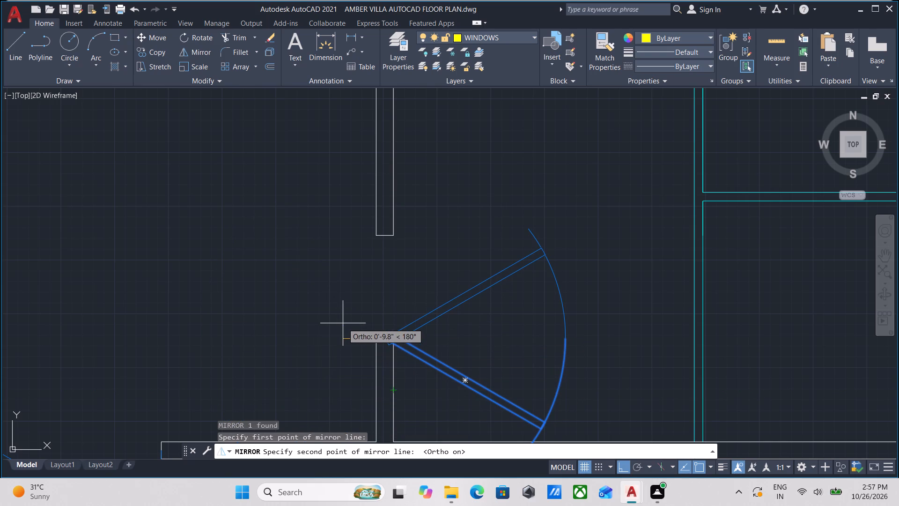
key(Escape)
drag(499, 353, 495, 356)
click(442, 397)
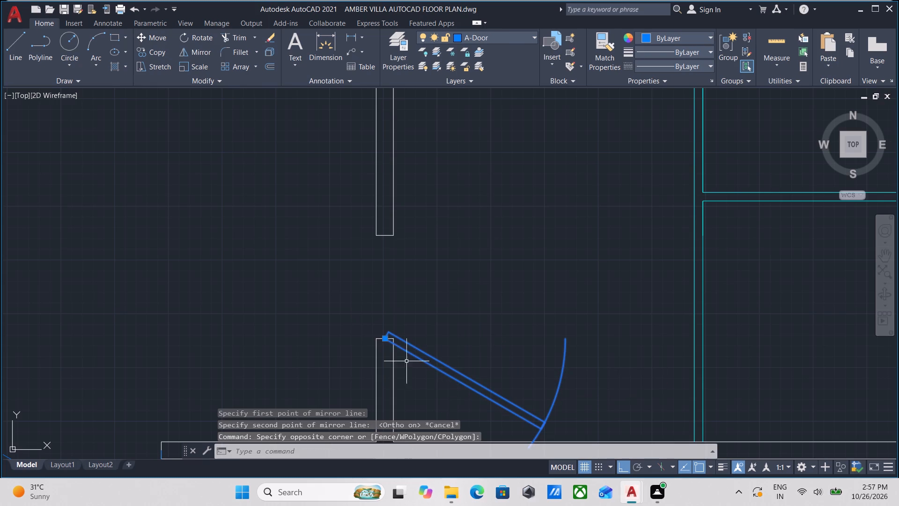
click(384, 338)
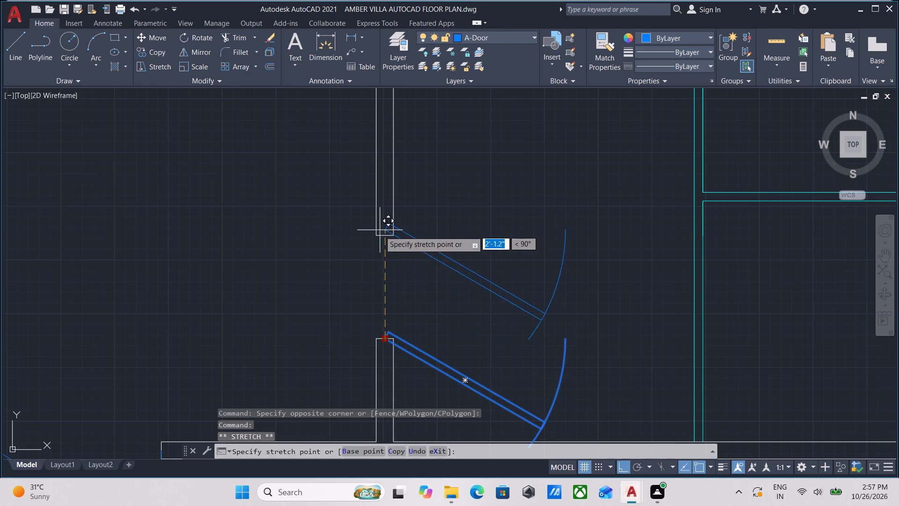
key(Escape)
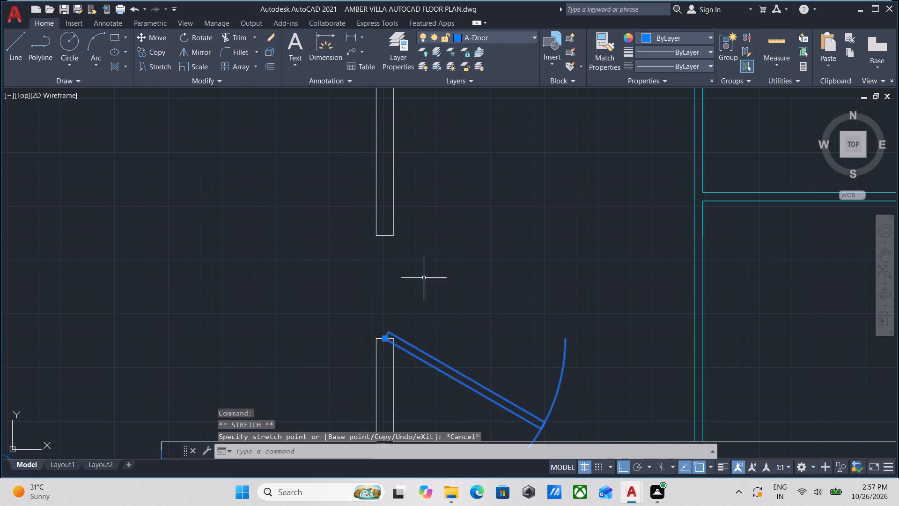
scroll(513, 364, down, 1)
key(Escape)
Erase the door copy standing at the lower jamb of the vertical partition's opening.
click(558, 385)
click(516, 351)
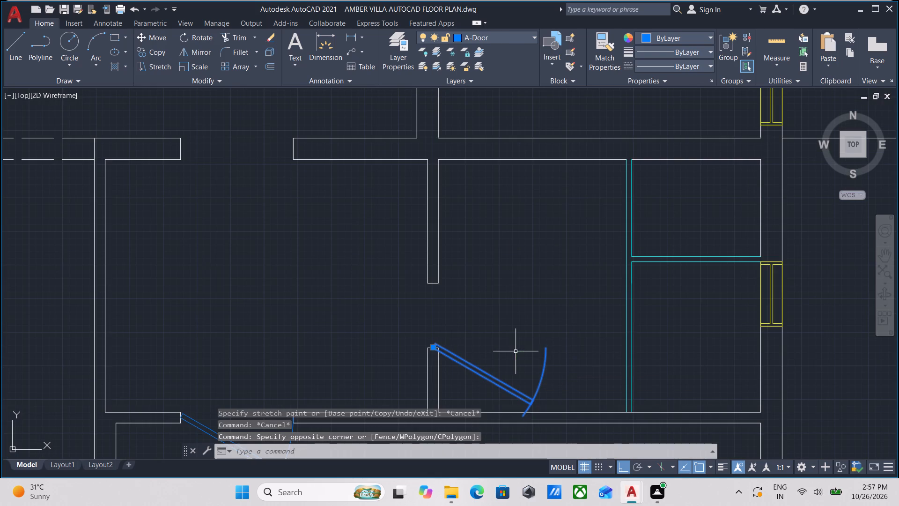
right_click(516, 351)
click(594, 138)
scroll(519, 230, down, 1)
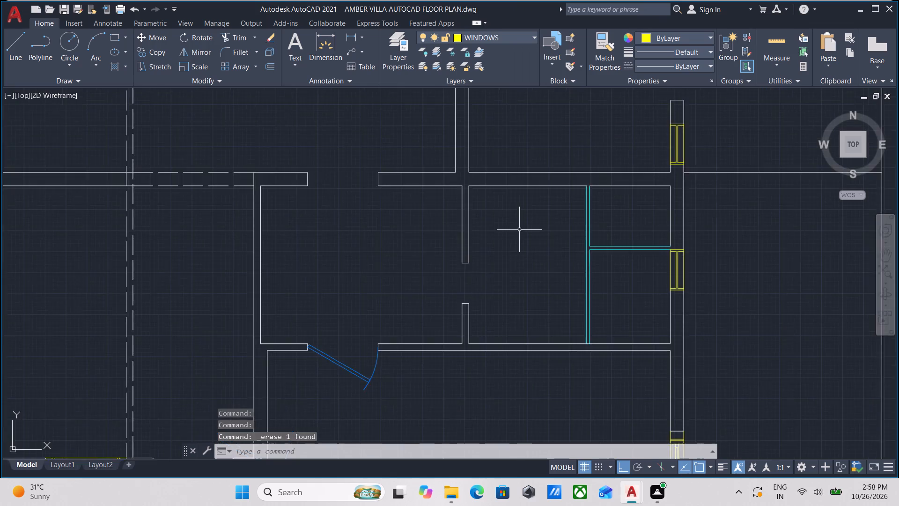
Examine the two fitted doors and the wall openings around the vertical partition.
middle_drag(519, 230, 556, 96)
scroll(365, 236, up, 3)
scroll(365, 236, down, 2)
middle_drag(368, 239, 354, 279)
click(445, 308)
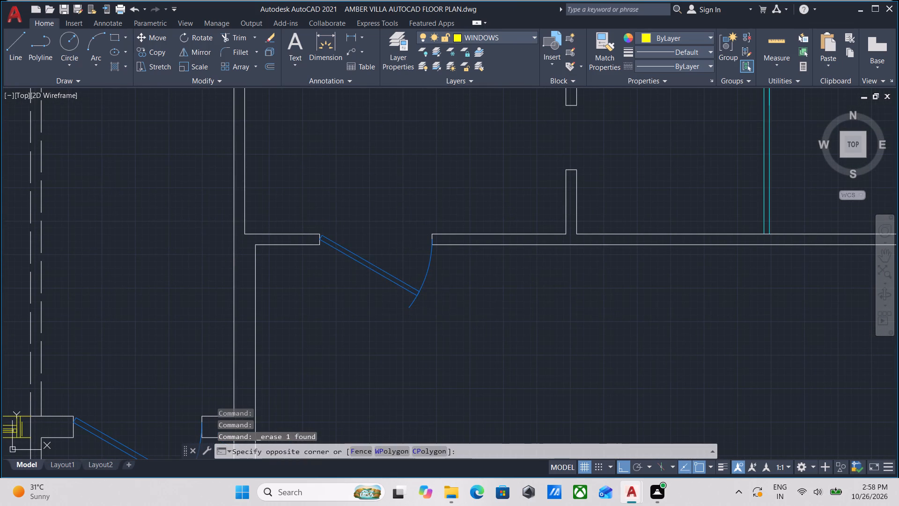
click(366, 247)
scroll(367, 247, up, 1)
key(Escape)
scroll(369, 247, down, 3)
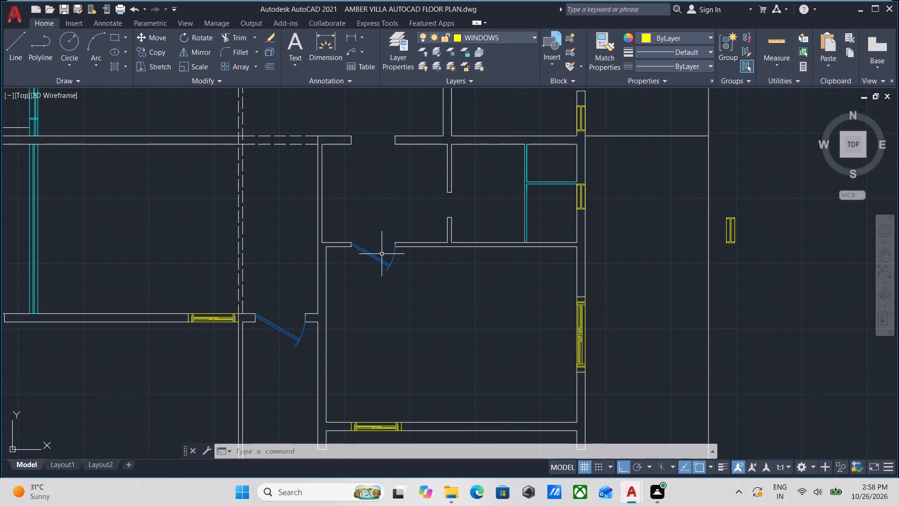
scroll(370, 226, down, 2)
scroll(339, 246, up, 1)
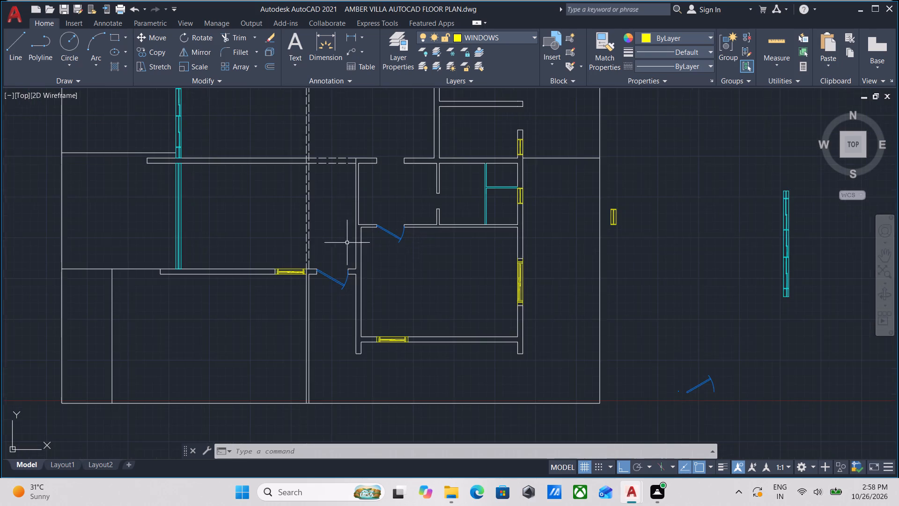
middle_drag(375, 238, 401, 275)
scroll(394, 265, up, 1)
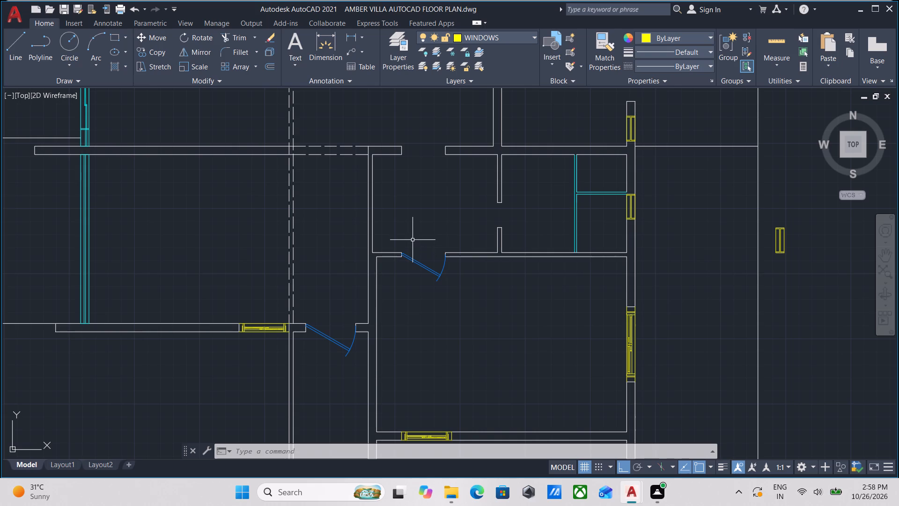
scroll(437, 223, up, 1)
scroll(442, 295, up, 2)
scroll(454, 283, down, 2)
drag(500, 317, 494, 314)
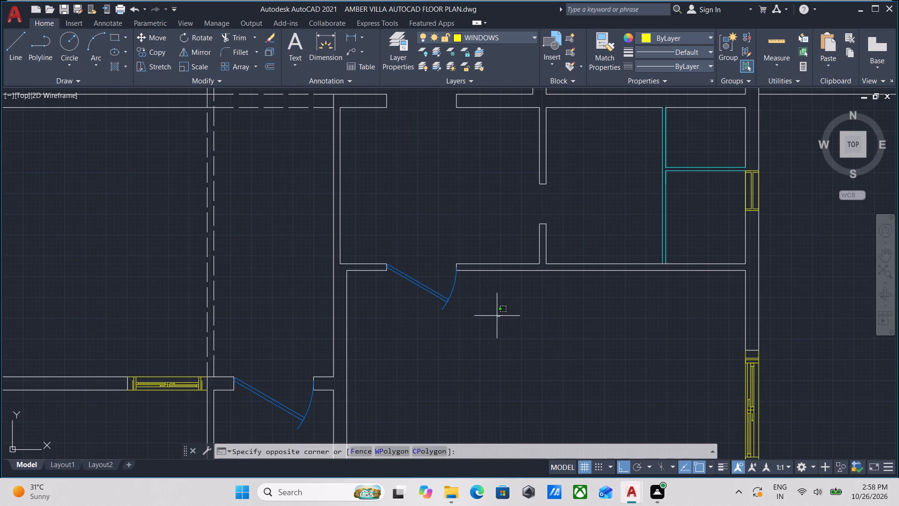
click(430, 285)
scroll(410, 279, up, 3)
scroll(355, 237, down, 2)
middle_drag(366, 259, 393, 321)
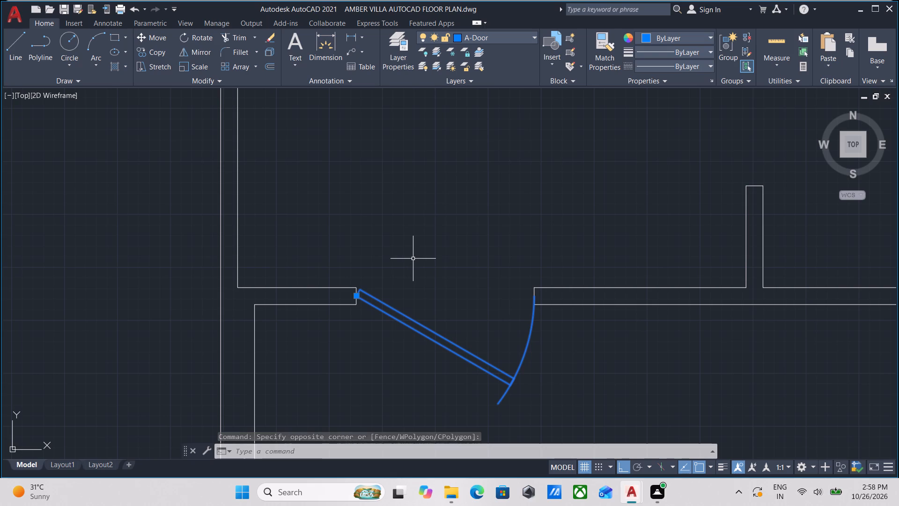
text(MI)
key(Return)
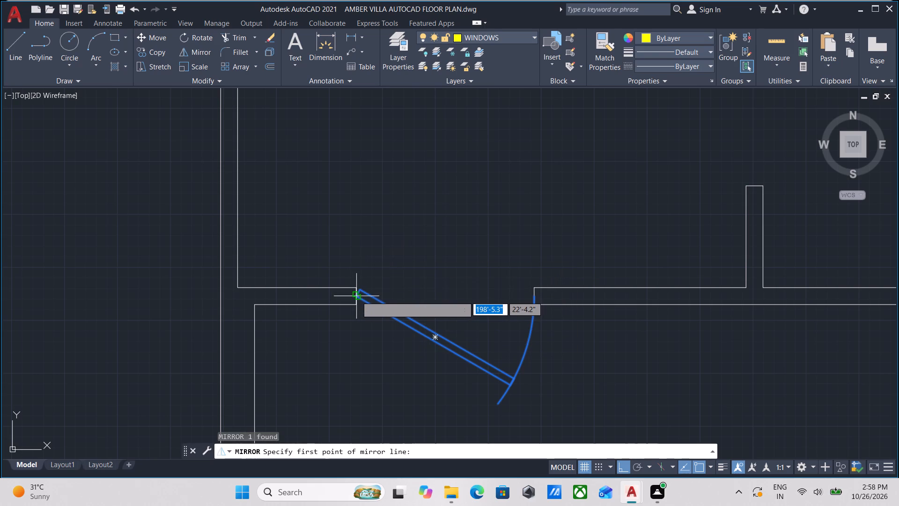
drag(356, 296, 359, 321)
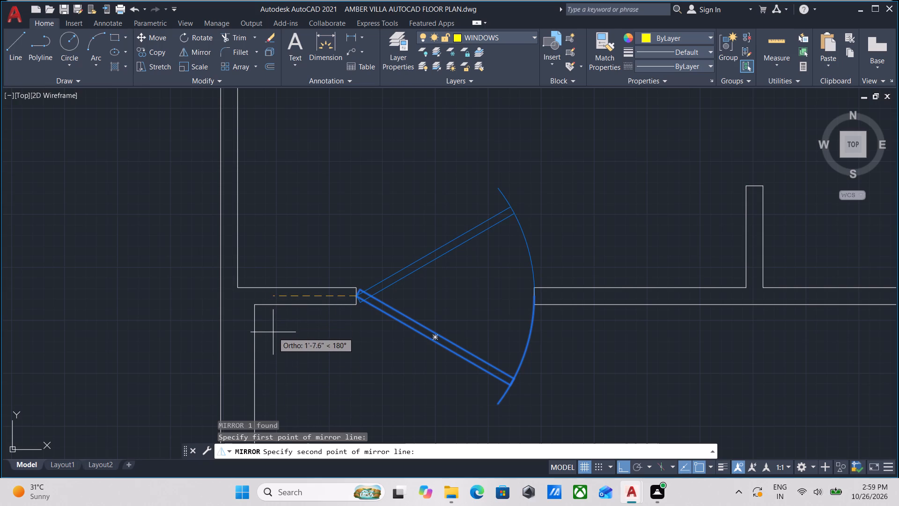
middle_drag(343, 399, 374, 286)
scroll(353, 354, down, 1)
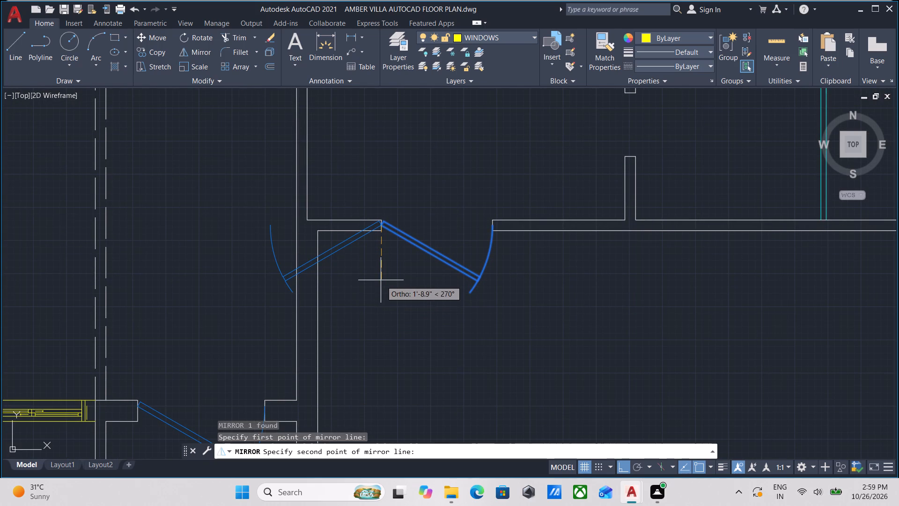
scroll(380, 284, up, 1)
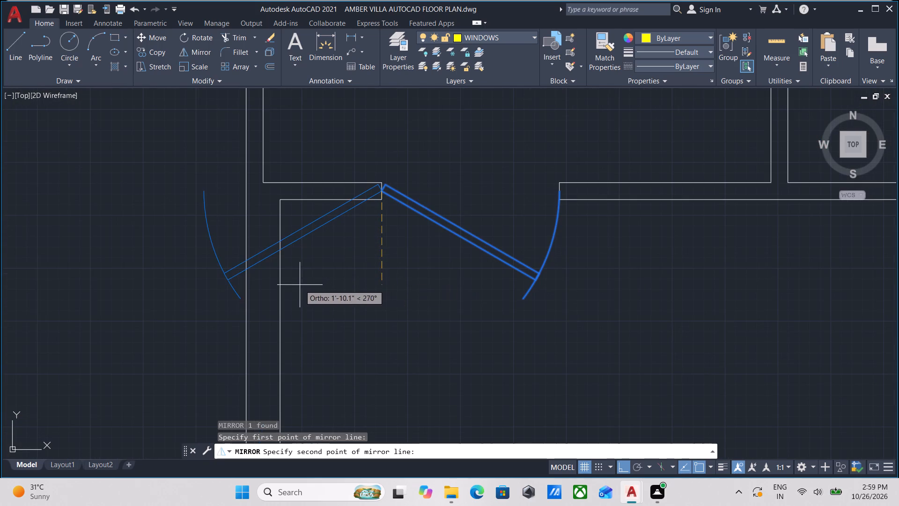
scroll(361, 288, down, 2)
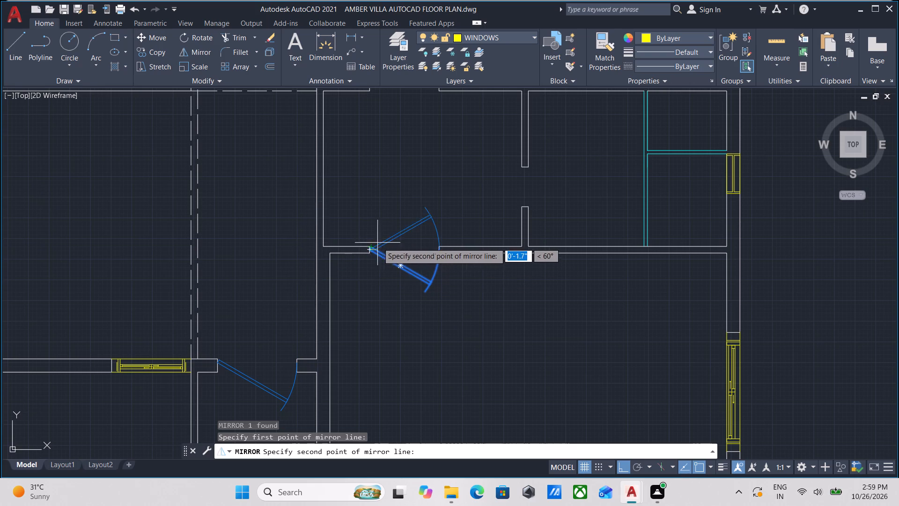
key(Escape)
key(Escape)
Rotate a copy of the fitted upper-wall door by 90° about its hinge corner at the left jamb's midpoint.
scroll(382, 243, up, 2)
drag(407, 238, 403, 244)
click(367, 301)
text(RO)
key(Return)
scroll(353, 252, up, 1)
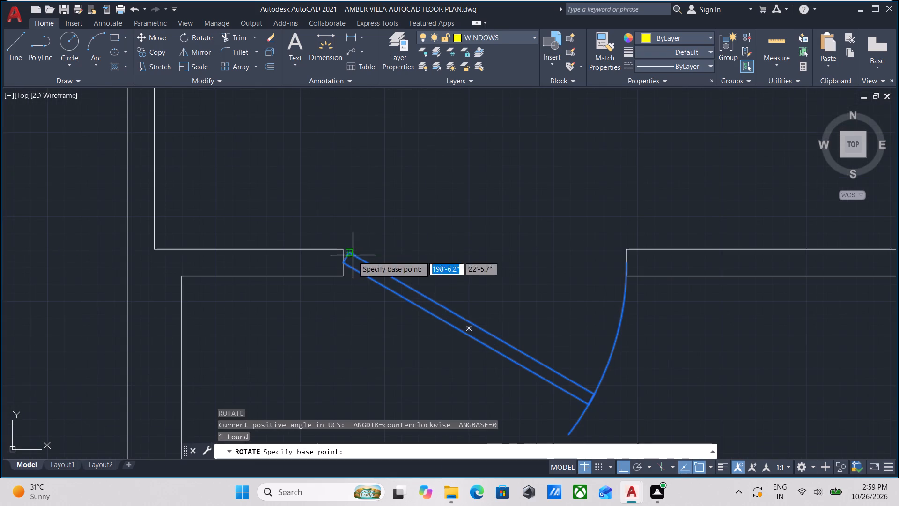
click(340, 264)
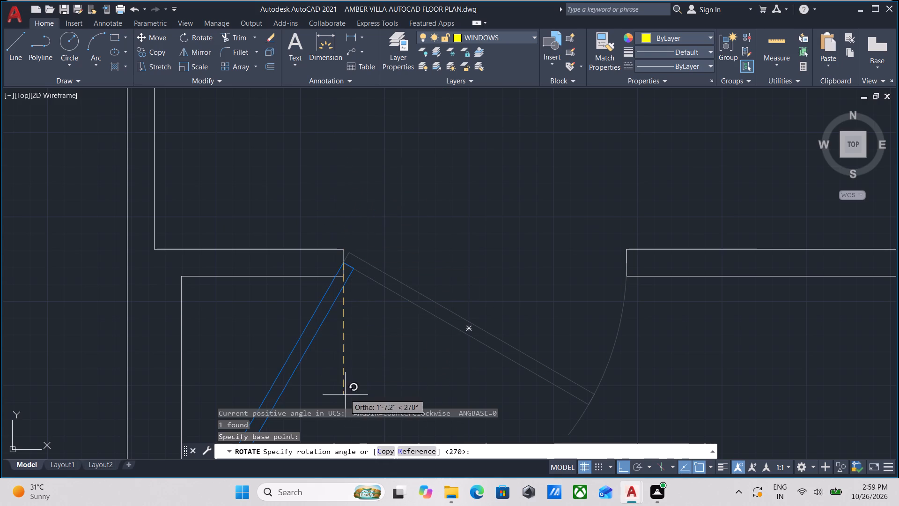
scroll(363, 186, down, 1)
middle_drag(363, 186, 378, 390)
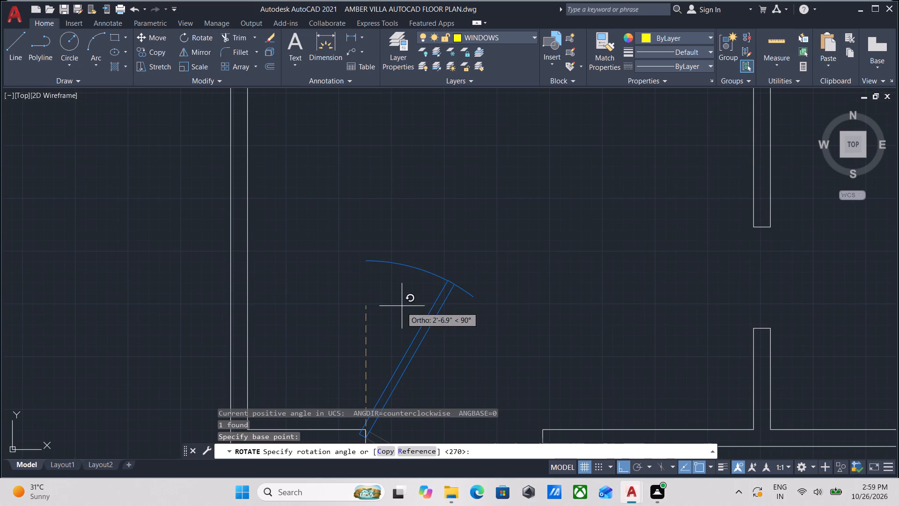
text(CO)
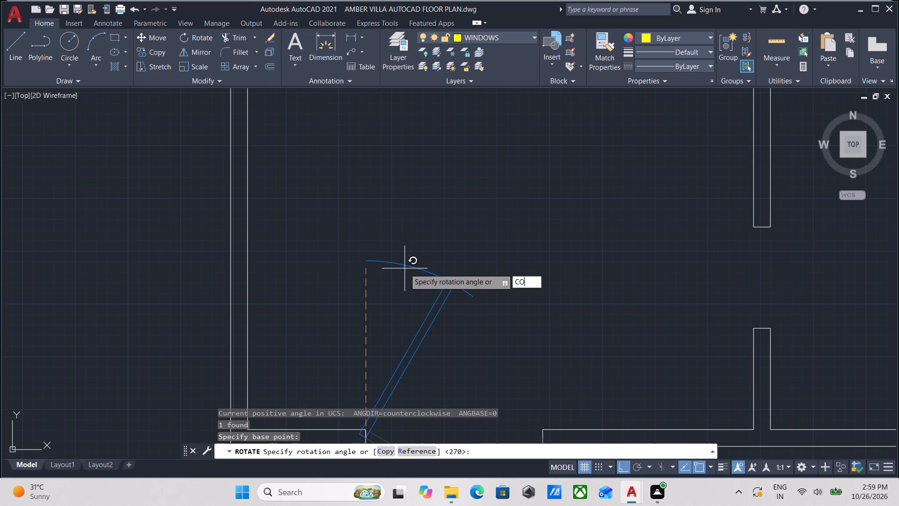
key(Return)
scroll(418, 285, down, 2)
middle_drag(419, 287, 427, 230)
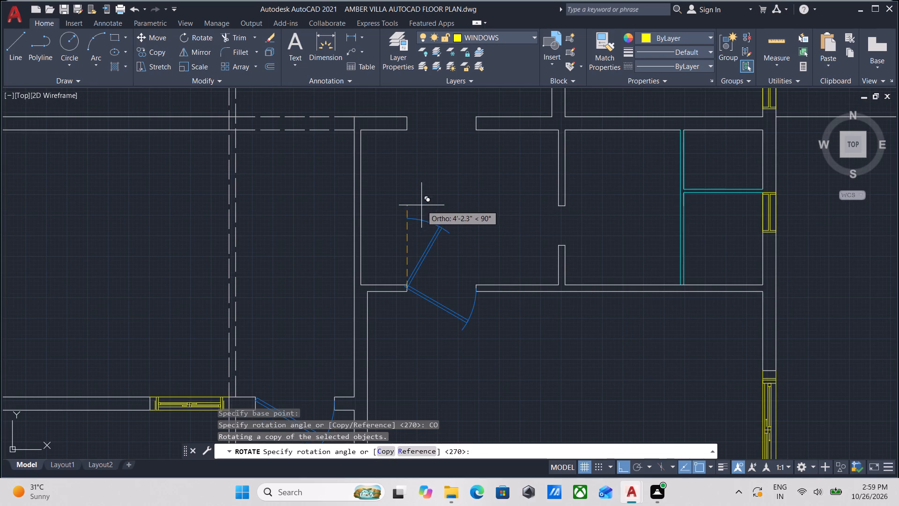
click(421, 205)
Move the rotated copy by its hinge corner, with Ortho off, to the lower jamb's midpoint in the vertical partition's opening.
scroll(431, 276, up, 2)
drag(432, 278, 420, 265)
click(371, 210)
scroll(369, 300, up, 2)
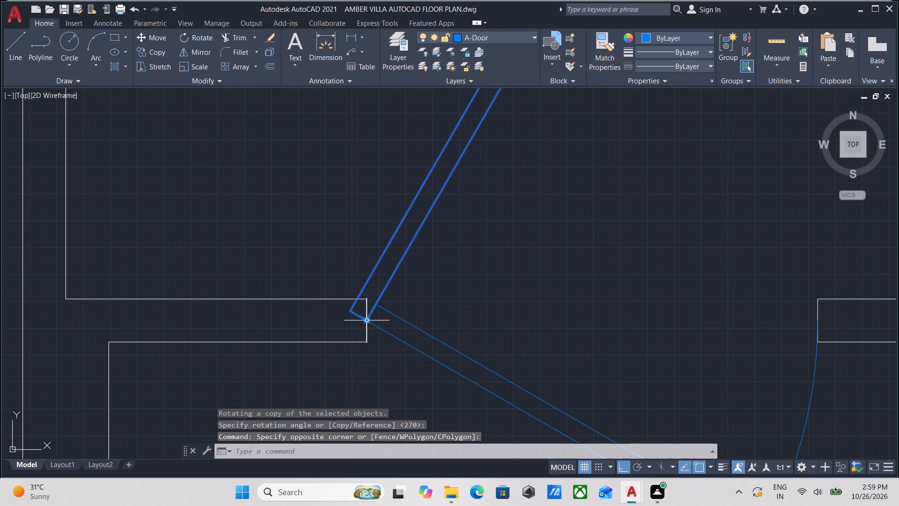
click(364, 320)
key(F8)
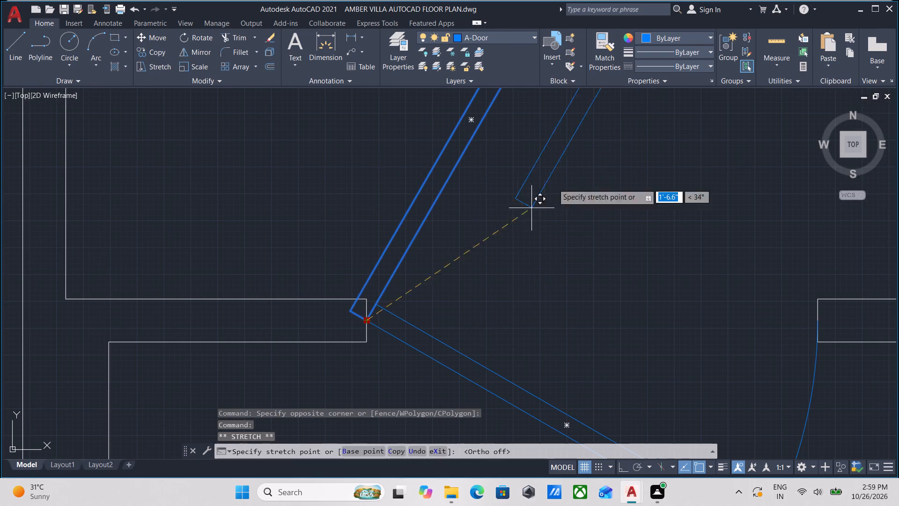
scroll(597, 142, down, 1)
middle_drag(599, 141, 461, 301)
scroll(596, 236, down, 2)
middle_drag(595, 236, 338, 296)
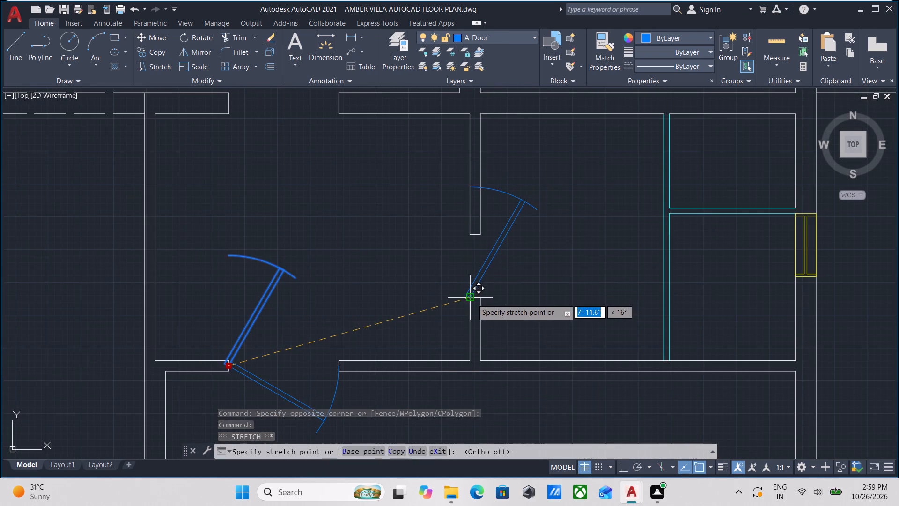
scroll(470, 297, up, 3)
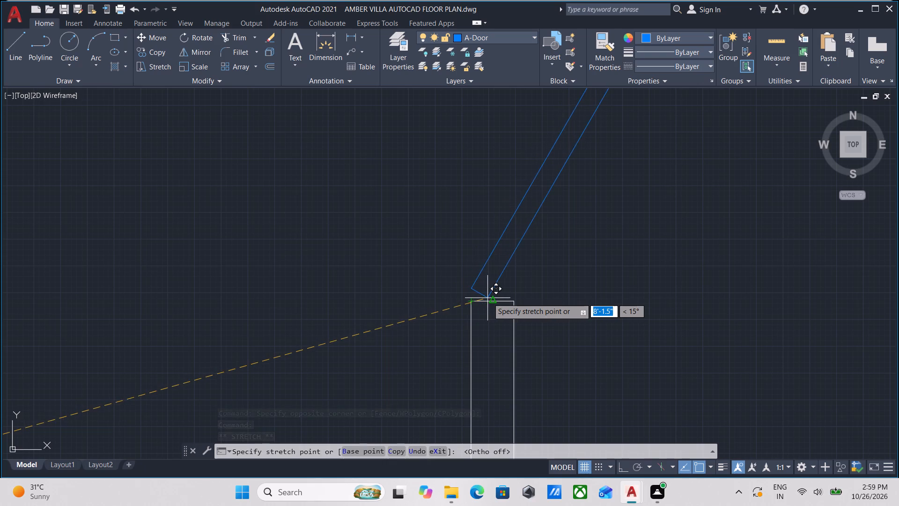
click(489, 298)
scroll(511, 257, down, 1)
middle_drag(511, 257, 409, 361)
key(Escape)
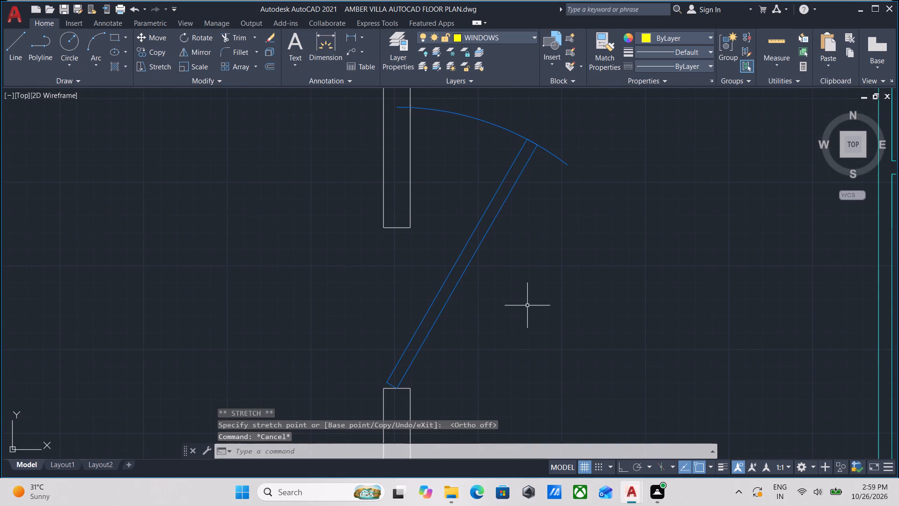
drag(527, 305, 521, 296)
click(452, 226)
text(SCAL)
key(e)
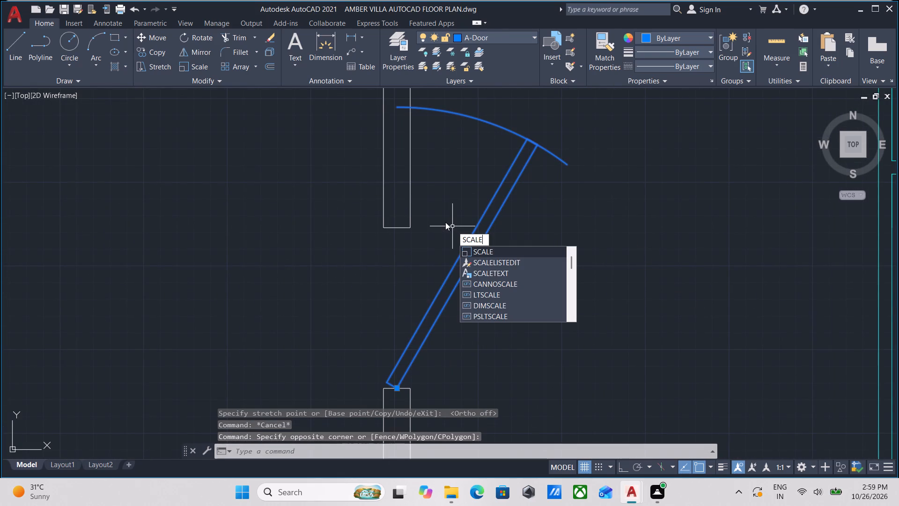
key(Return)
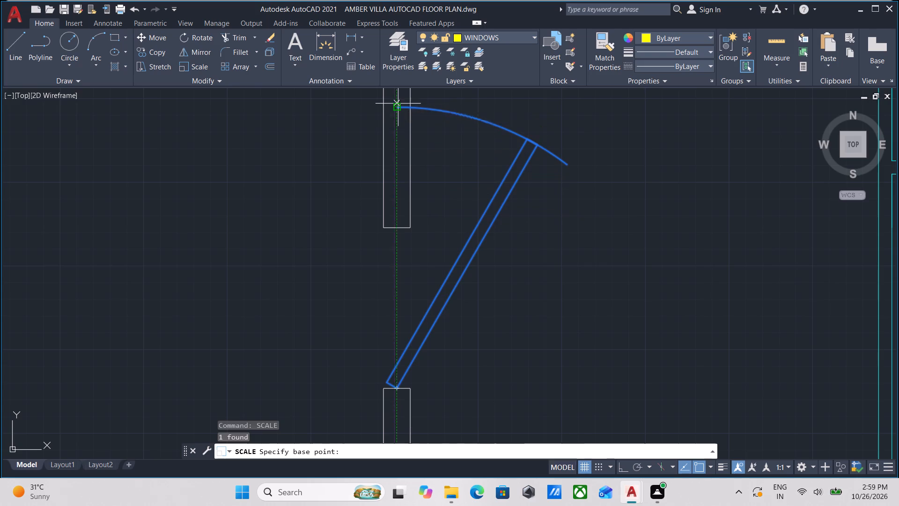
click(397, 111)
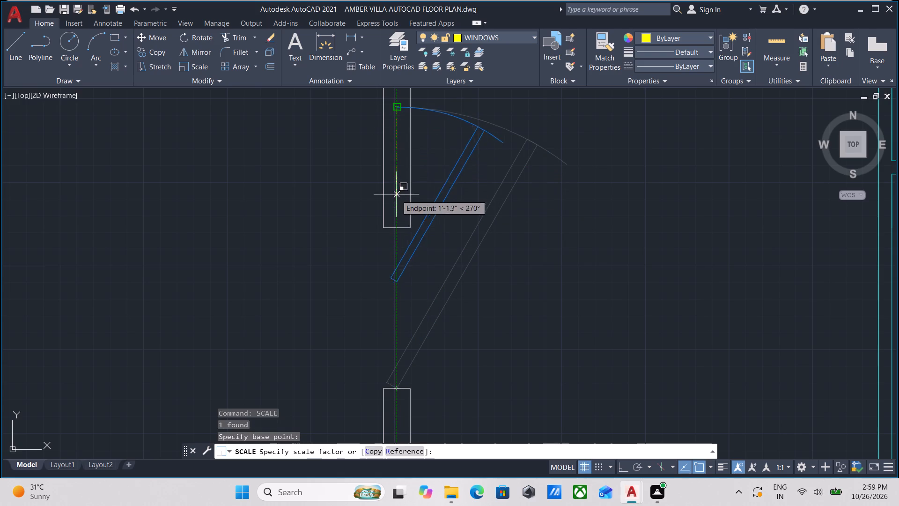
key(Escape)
Scale the vertical partition's door by reference about its hinge corner, fitting its swing arc's end to the opening's upper jamb.
click(501, 307)
click(447, 226)
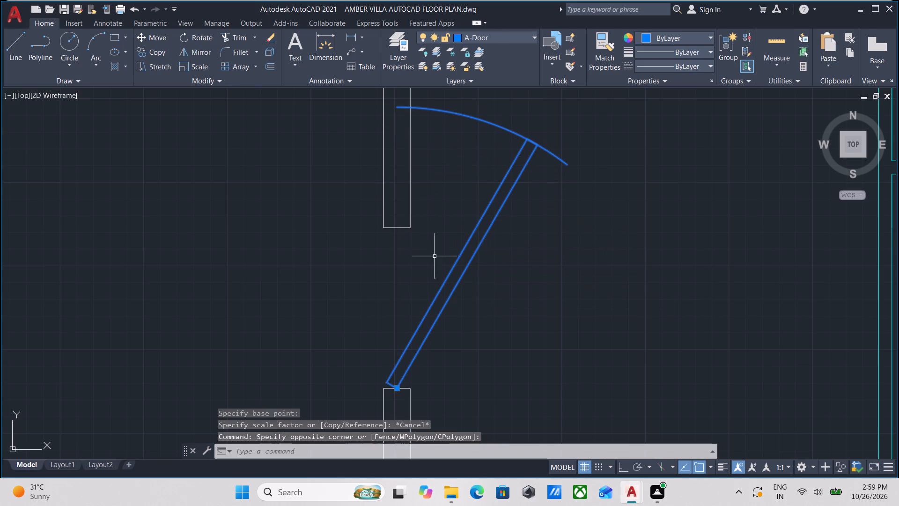
middle_drag(426, 265, 458, 267)
text(SCALE)
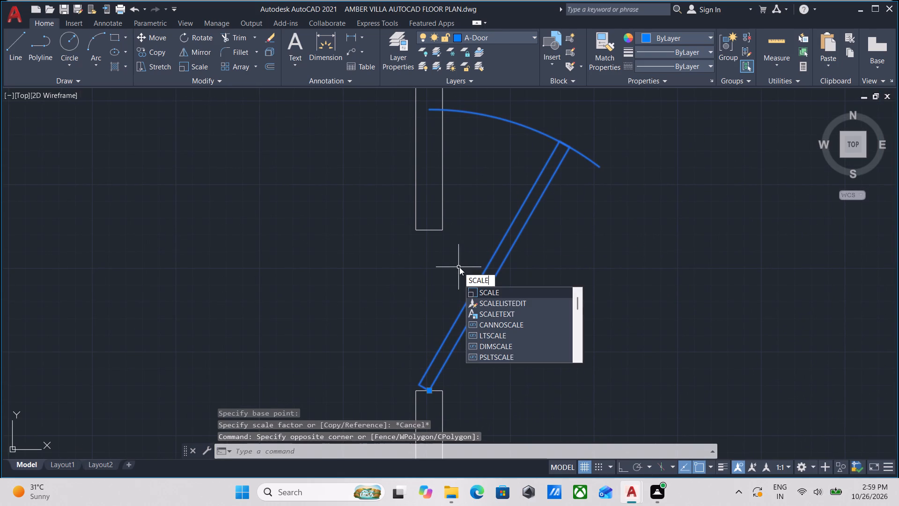
key(Return)
scroll(439, 357, up, 1)
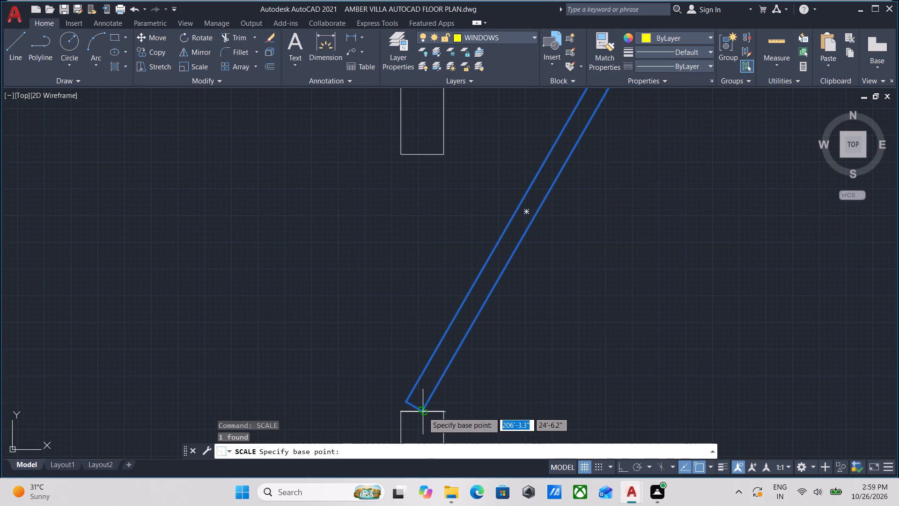
drag(424, 412, 421, 408)
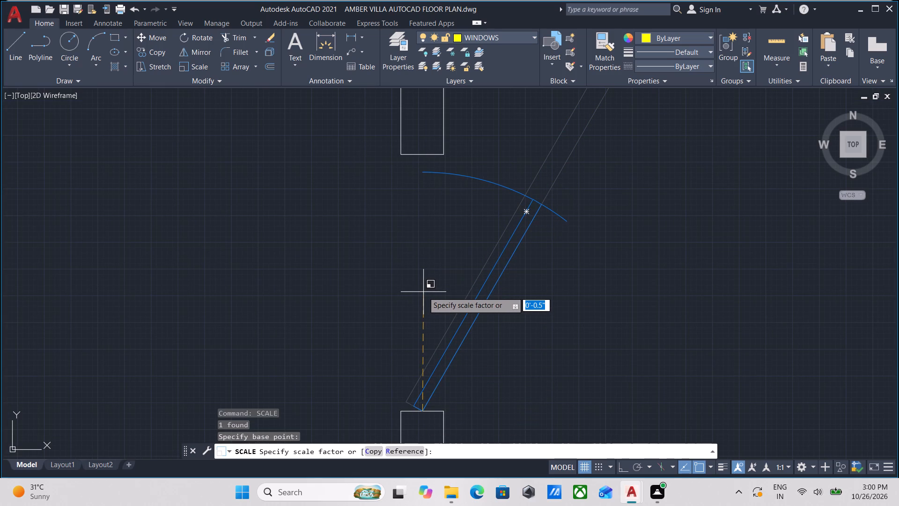
key(r)
key(Return)
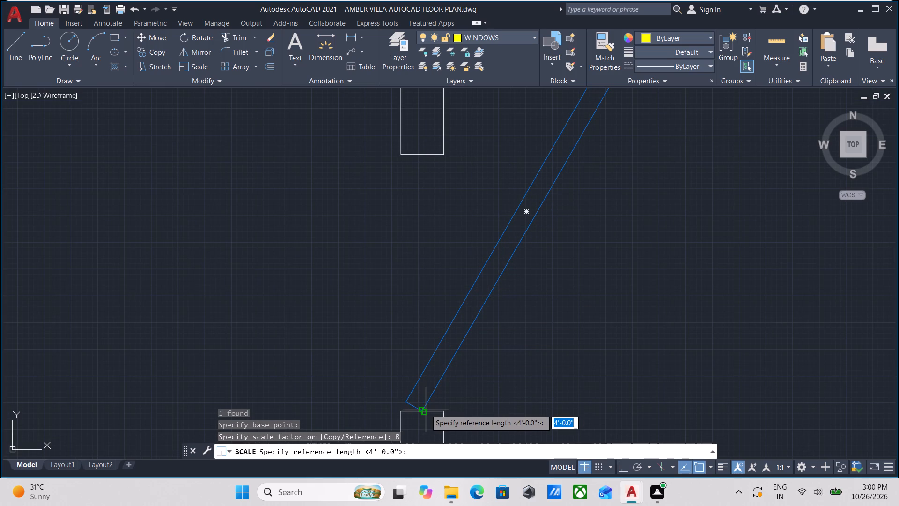
click(426, 409)
middle_drag(423, 247, 435, 358)
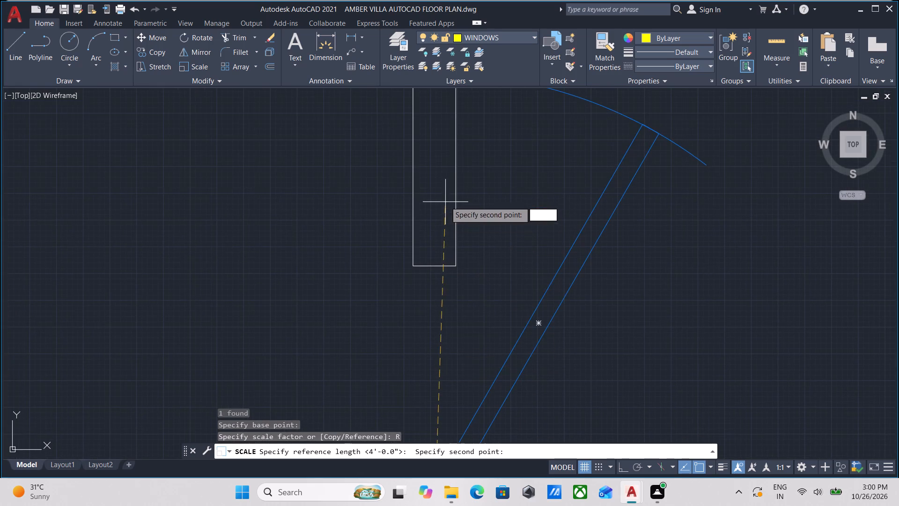
middle_drag(444, 199, 447, 324)
click(435, 196)
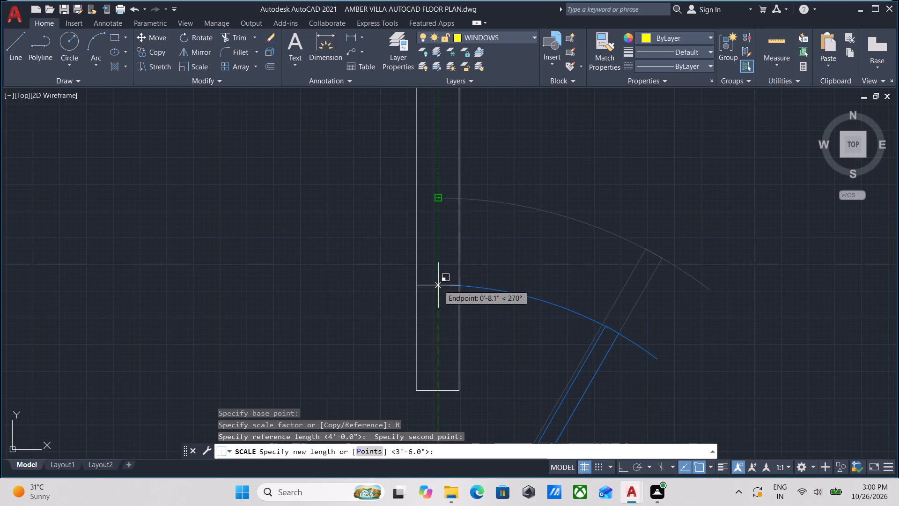
middle_drag(438, 286, 419, 192)
key(F8)
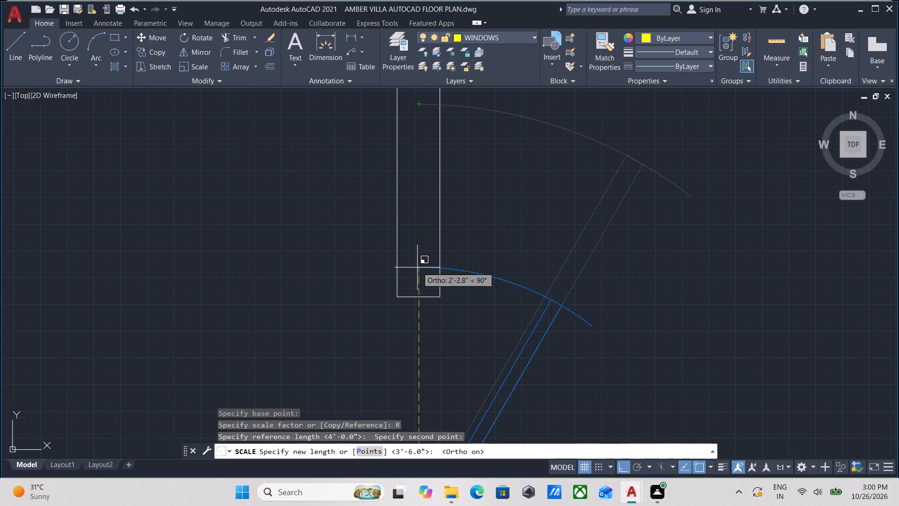
click(419, 295)
scroll(486, 248, down, 2)
middle_drag(486, 248, 479, 164)
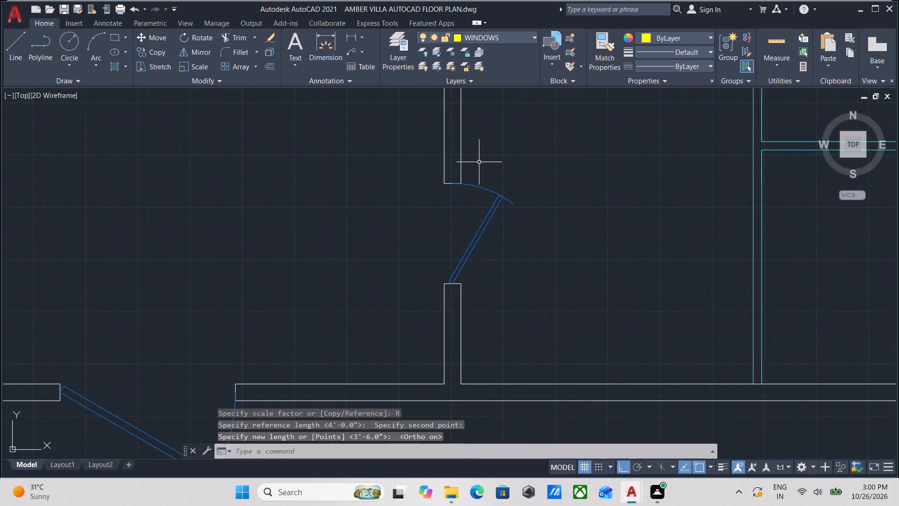
key(Escape)
Examine the fitted partition door, the surrounding wall openings and the glass partitions of the adjoining small rooms.
scroll(497, 246, down, 1)
middle_drag(497, 246, 504, 281)
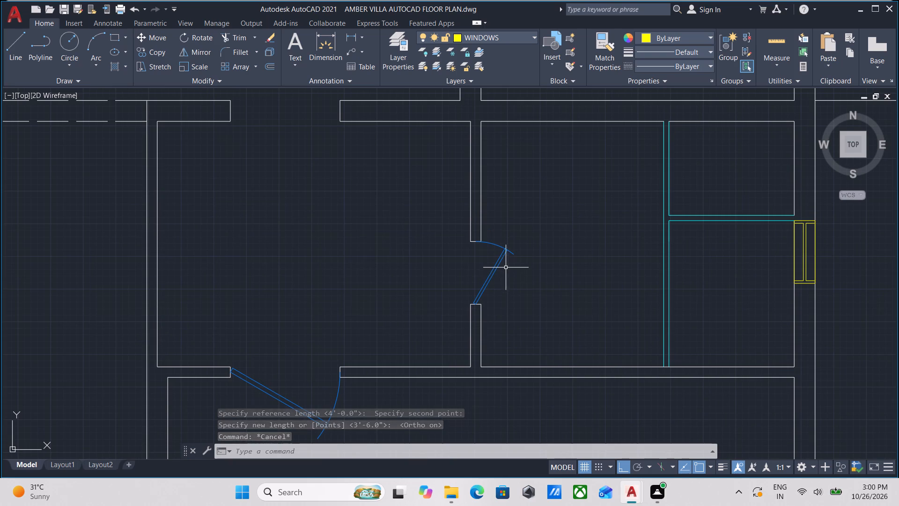
scroll(506, 268, down, 1)
middle_drag(506, 268, 508, 273)
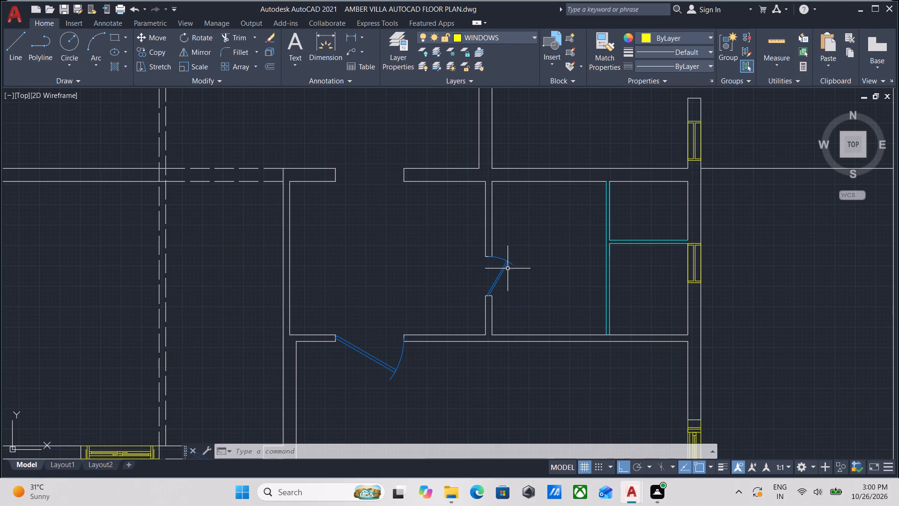
scroll(457, 240, down, 1)
scroll(508, 273, up, 2)
scroll(468, 228, up, 2)
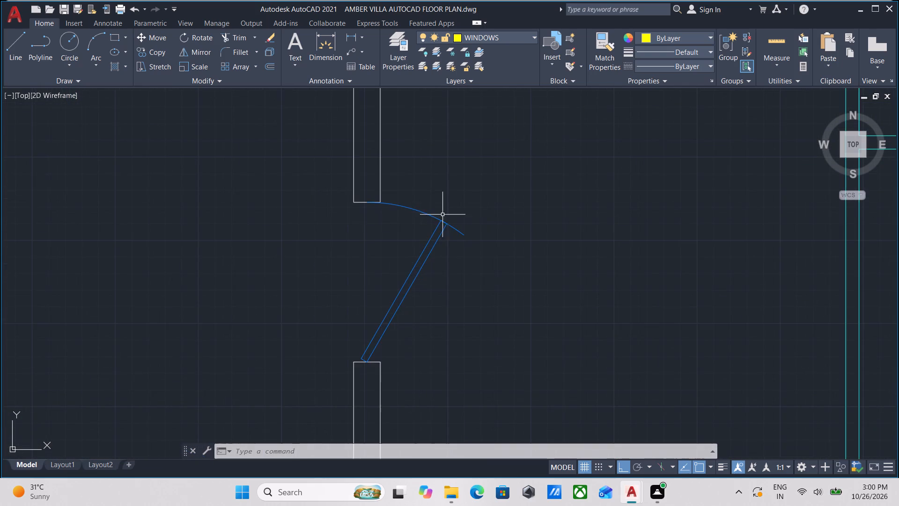
scroll(405, 216, up, 1)
middle_drag(435, 290, 478, 246)
scroll(434, 289, down, 1)
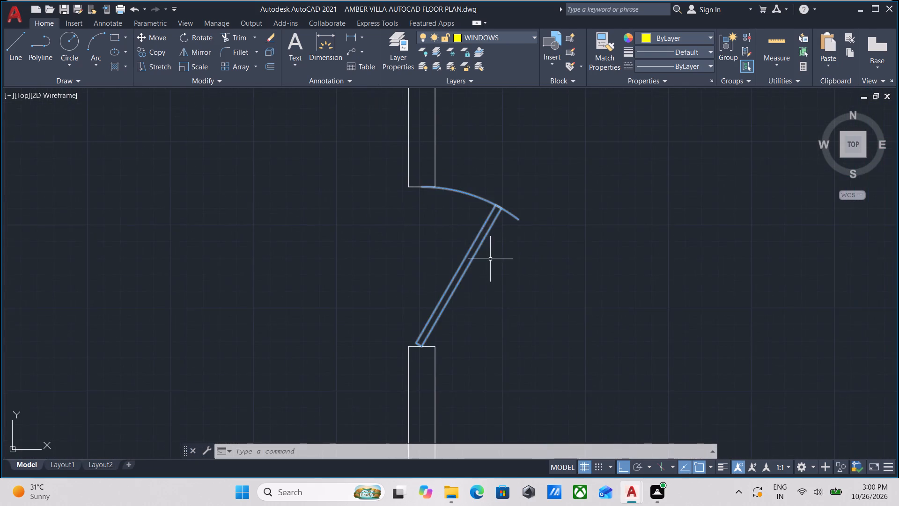
scroll(490, 260, down, 4)
middle_drag(506, 279, 516, 290)
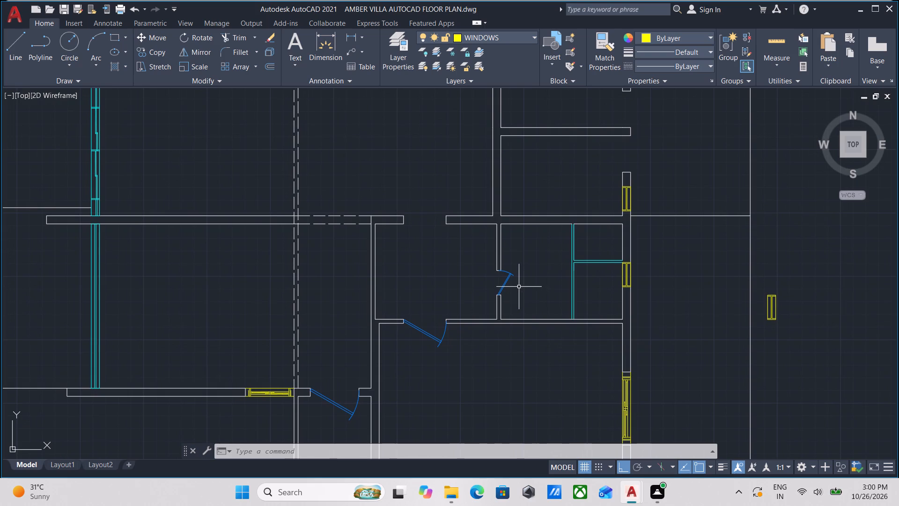
middle_drag(518, 286, 532, 254)
middle_drag(532, 254, 535, 296)
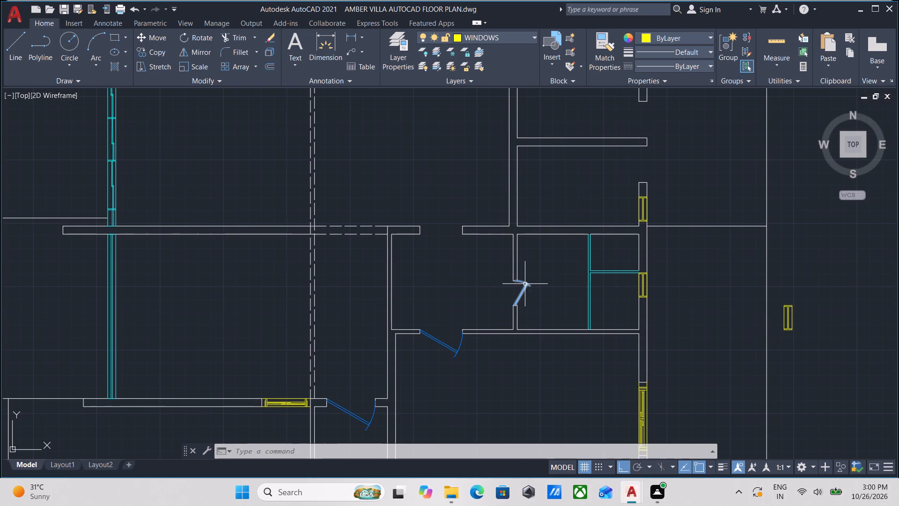
middle_drag(542, 290, 483, 288)
scroll(521, 280, up, 1)
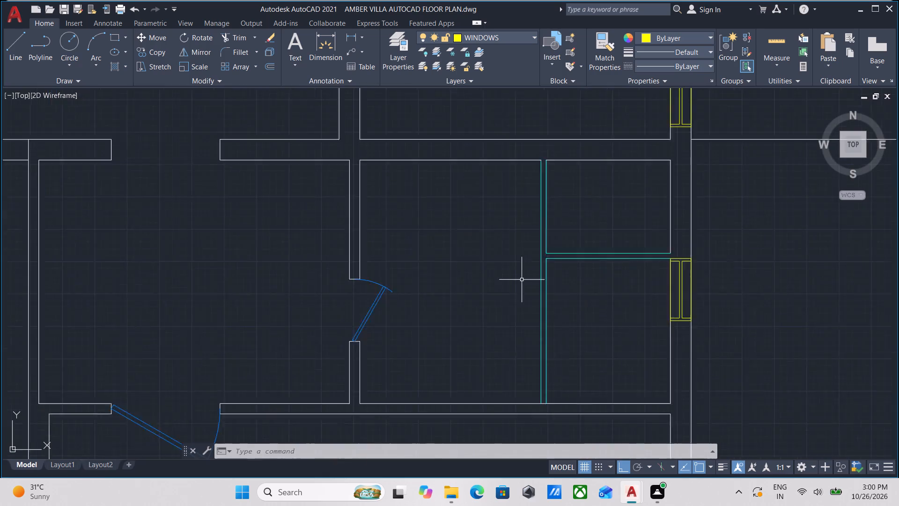
scroll(522, 280, up, 2)
middle_drag(540, 276, 494, 286)
scroll(486, 288, down, 1)
middle_drag(486, 288, 482, 298)
scroll(482, 299, down, 1)
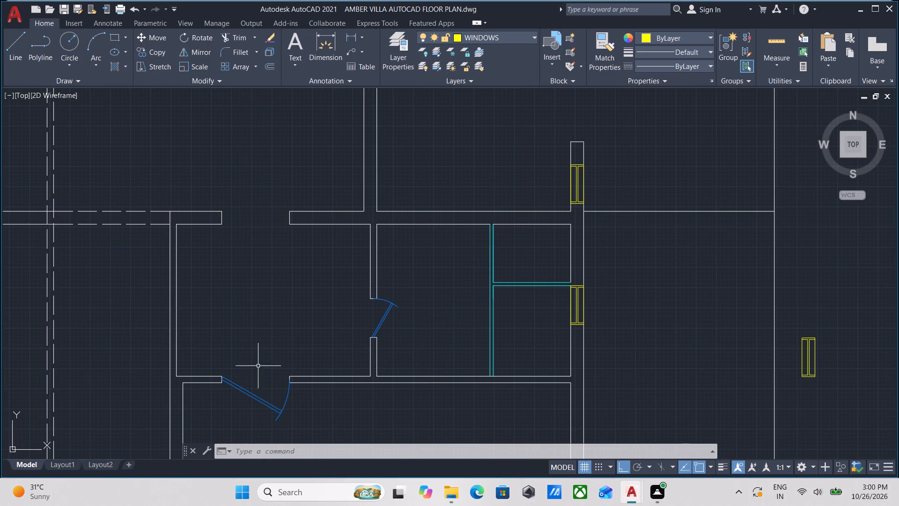
Move the door in the room's lower wall opening by its hinge grip to the left jamb's midpoint in the upper wall opening.
middle_drag(266, 354, 407, 260)
click(425, 343)
click(407, 313)
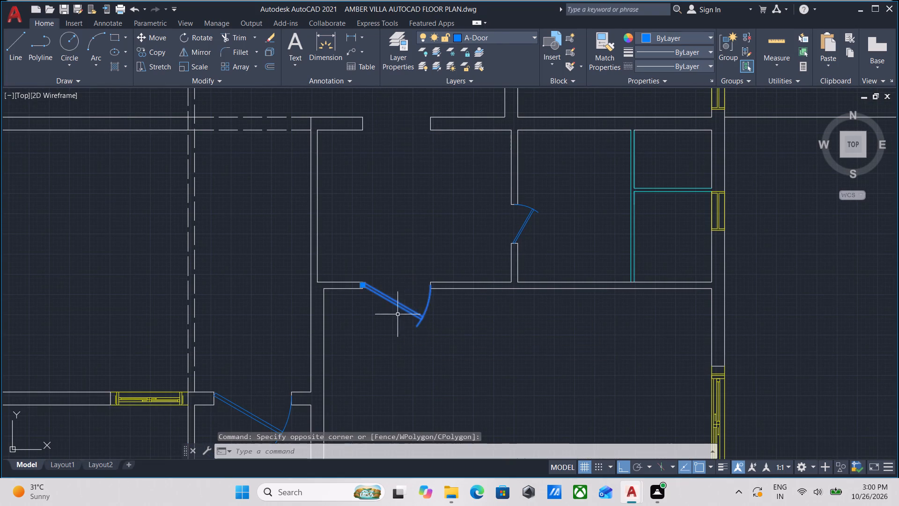
scroll(384, 307, up, 2)
click(329, 252)
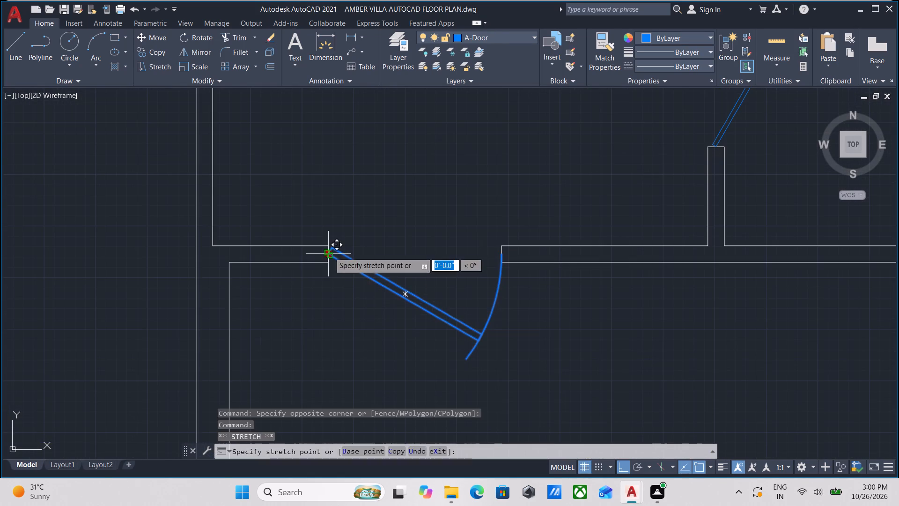
middle_drag(331, 201, 333, 445)
middle_drag(330, 251, 352, 461)
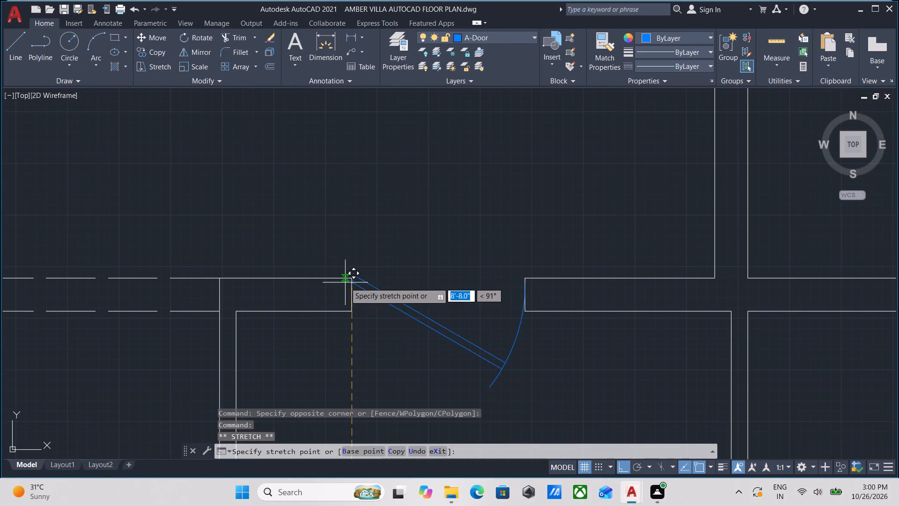
click(349, 299)
scroll(383, 279, down, 1)
middle_drag(388, 300, 384, 289)
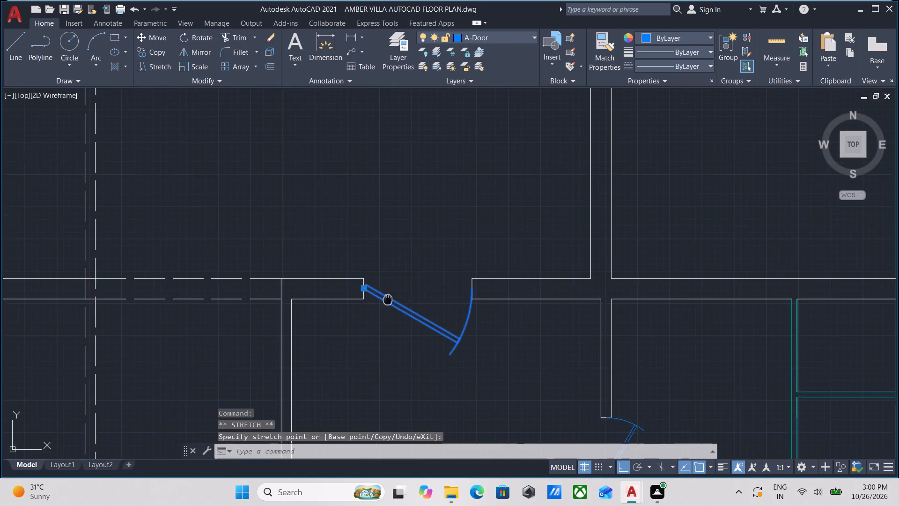
middle_drag(384, 289, 370, 253)
scroll(351, 253, down, 3)
middle_drag(361, 271, 348, 238)
Assign the selected upper-wall door to the GLASS PANEL FASADE layer.
scroll(440, 257, up, 2)
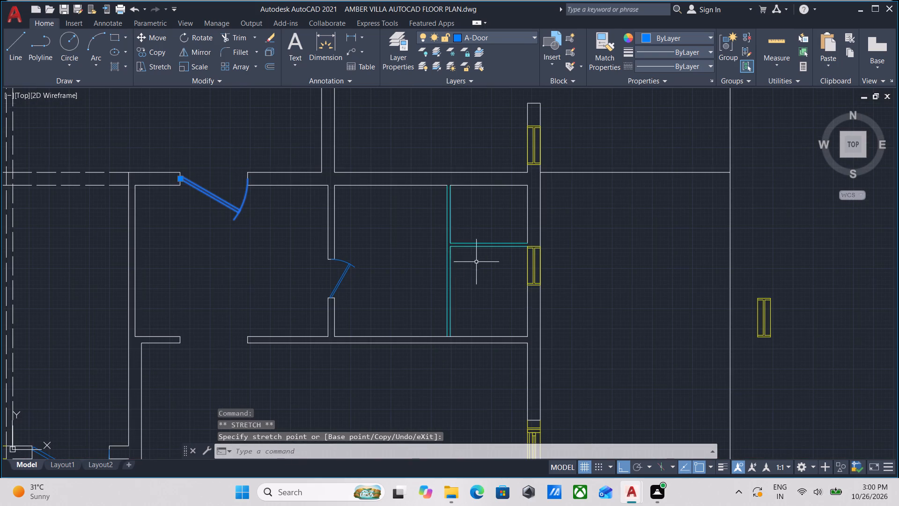
scroll(452, 263, up, 2)
click(496, 32)
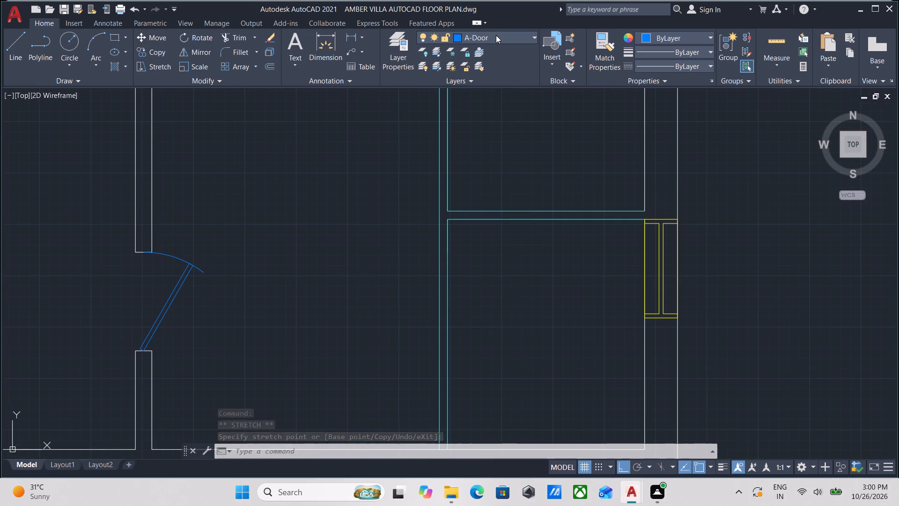
click(488, 121)
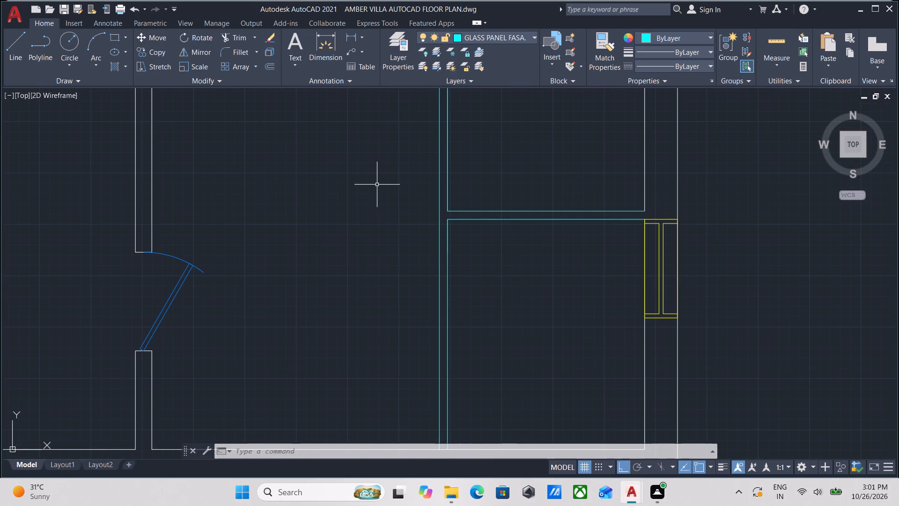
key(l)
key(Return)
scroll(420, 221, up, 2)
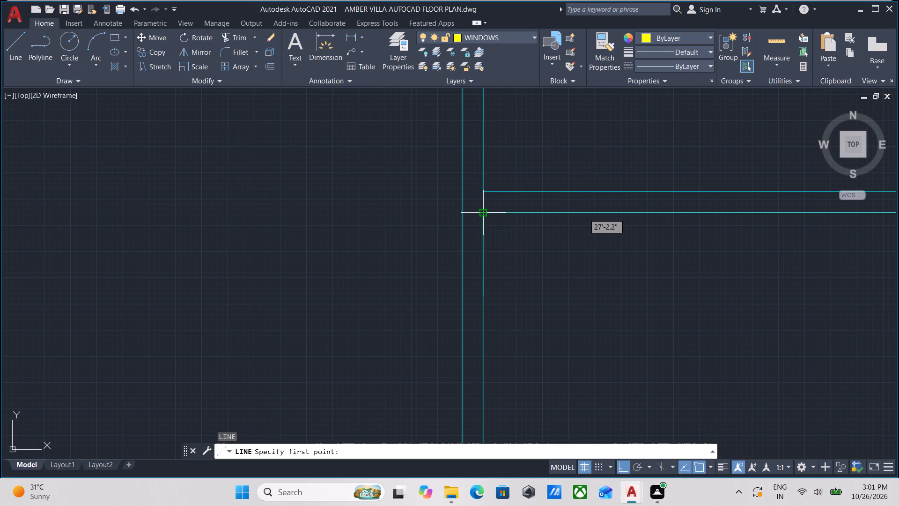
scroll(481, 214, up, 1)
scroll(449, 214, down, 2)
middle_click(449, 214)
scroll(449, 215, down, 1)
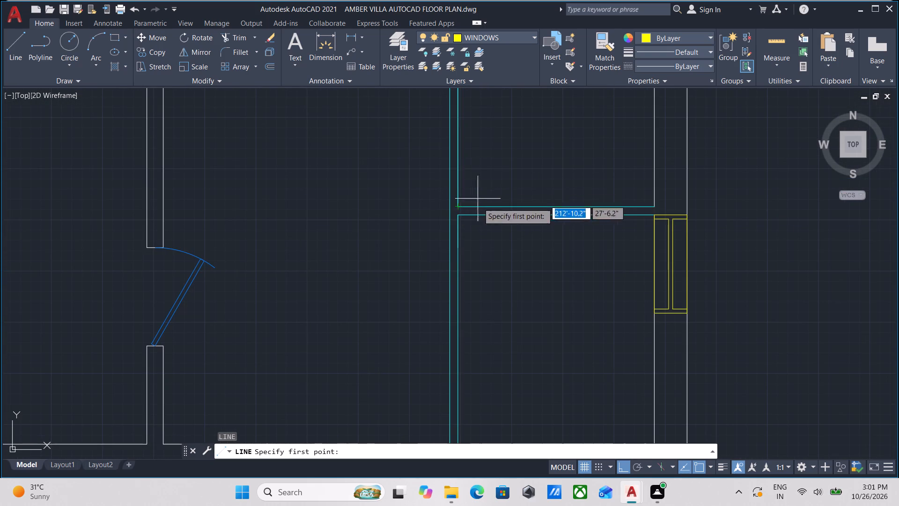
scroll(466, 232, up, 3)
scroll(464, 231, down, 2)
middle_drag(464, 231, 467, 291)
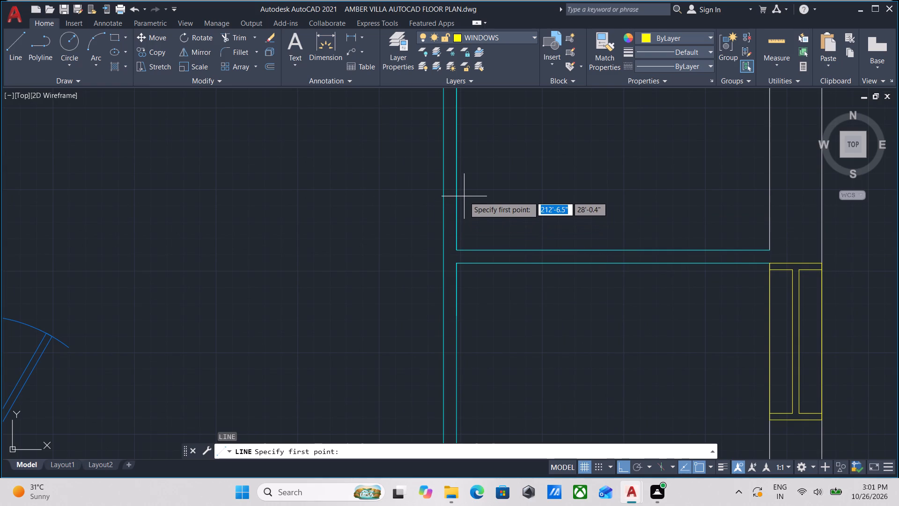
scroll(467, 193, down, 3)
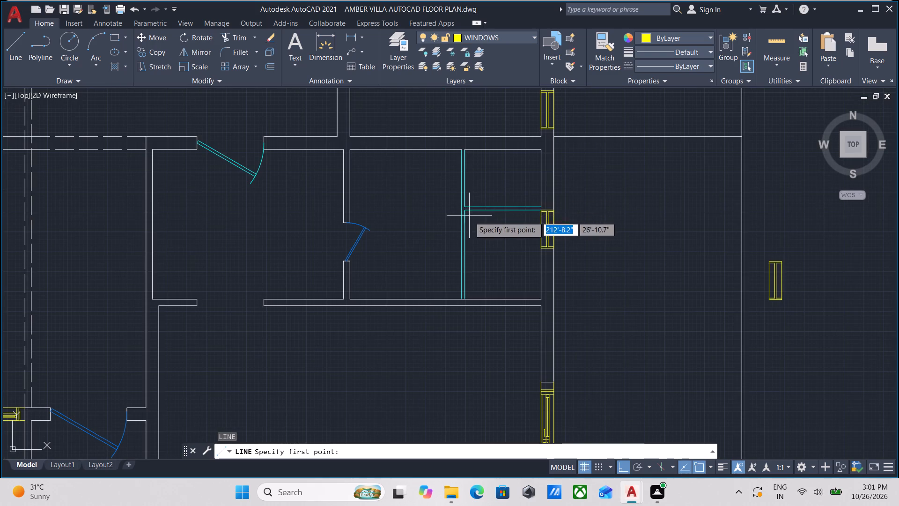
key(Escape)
Insert a Door - Imperial block from the architectural tool palette in the room above the glass-partitioned rooms.
scroll(460, 229, up, 1)
scroll(440, 222, down, 2)
middle_drag(438, 222, 395, 248)
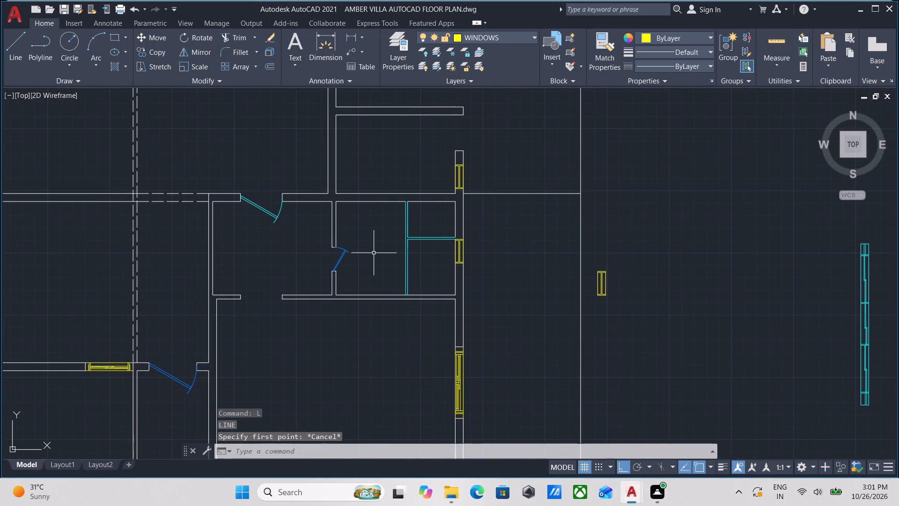
text(TP)
key(Return)
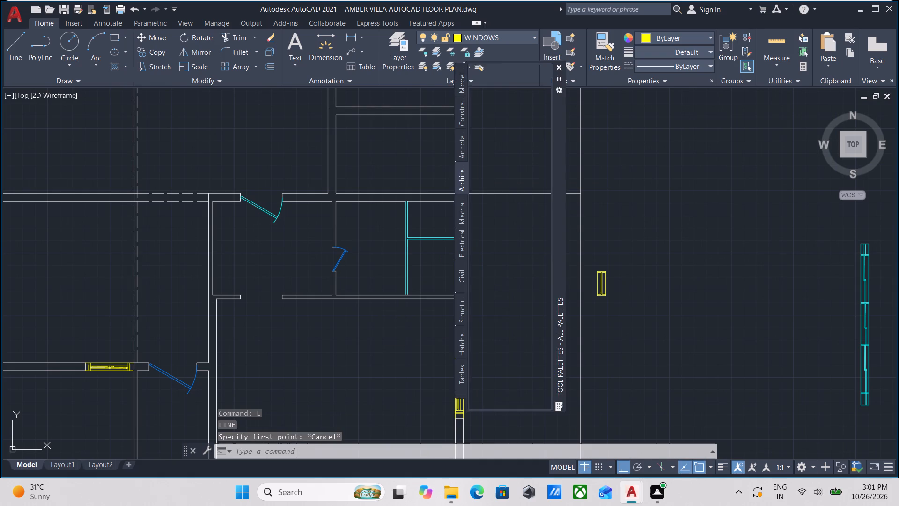
click(500, 106)
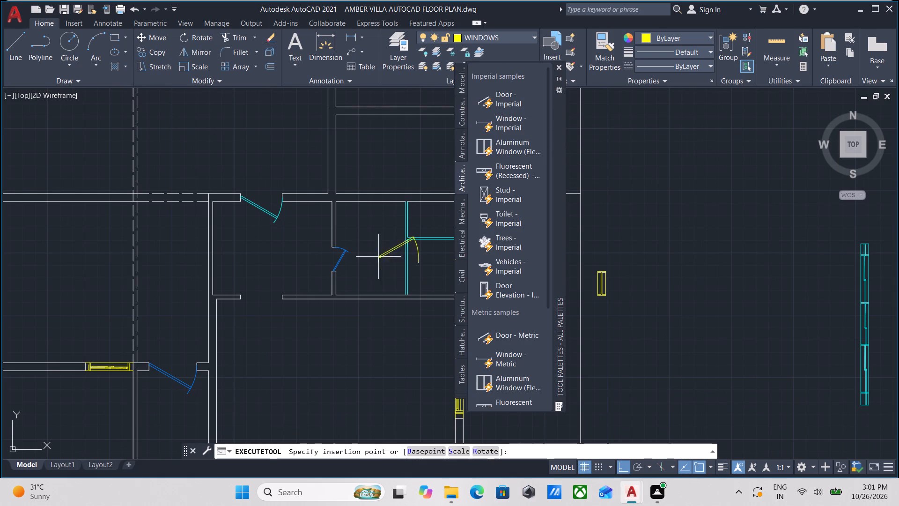
click(385, 173)
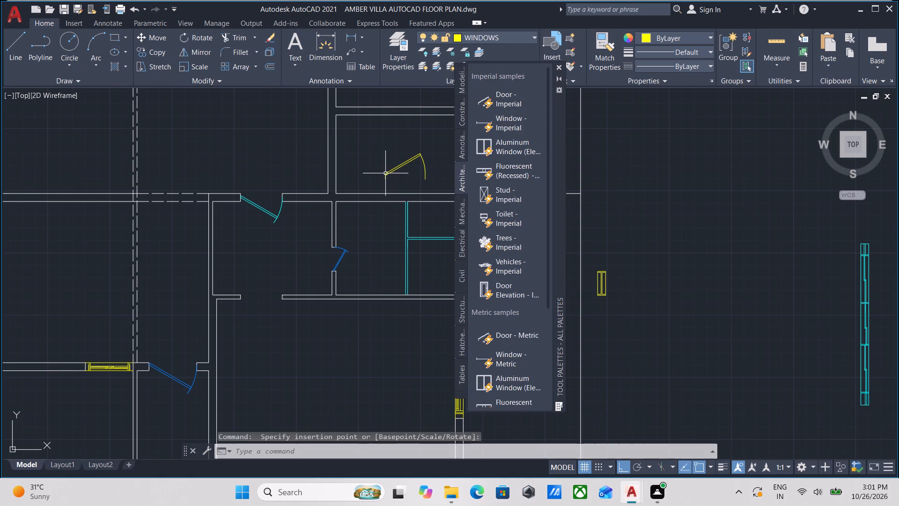
Make DOORS the current layer.
click(499, 35)
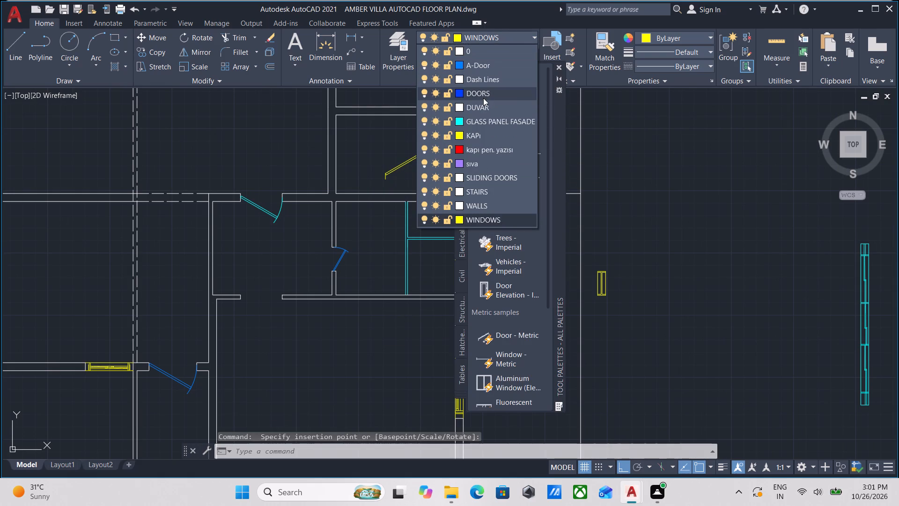
click(483, 93)
Assign the new door above the glass-partitioned rooms to the DOORS layer and close the tool palettes.
scroll(401, 167, up, 2)
click(414, 170)
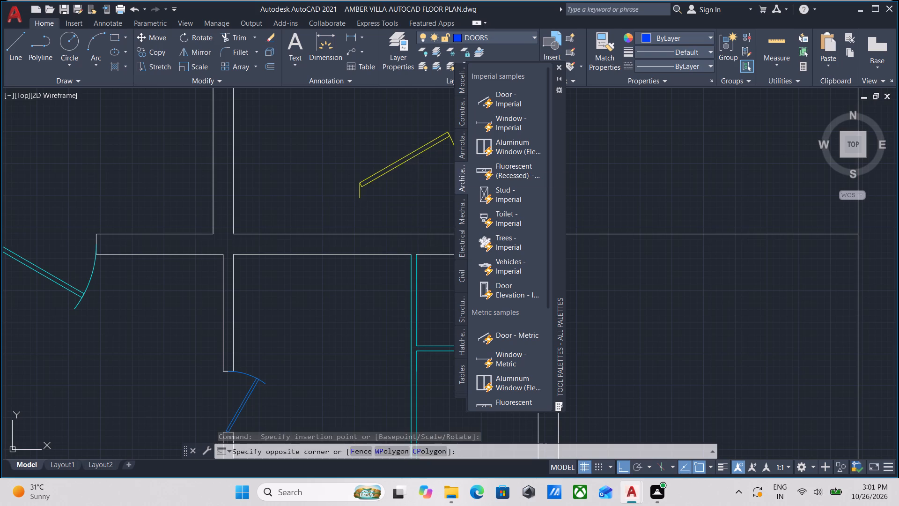
click(405, 149)
click(503, 32)
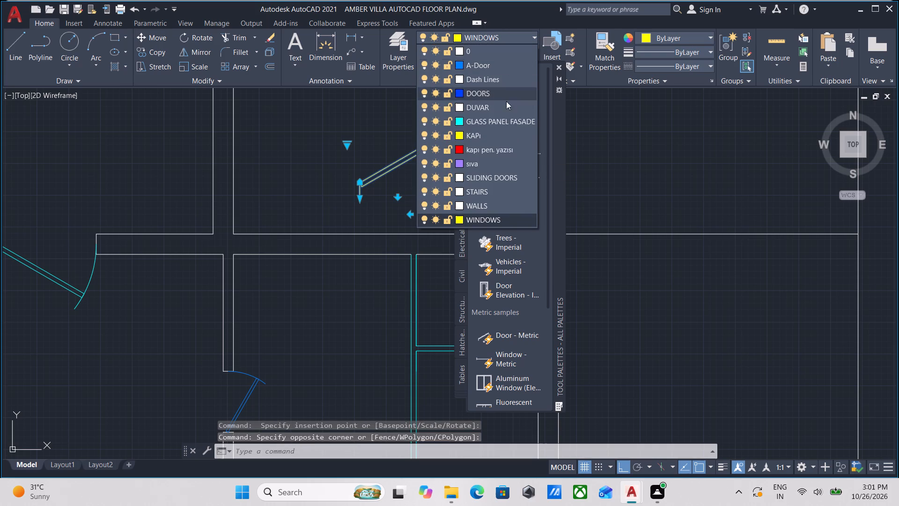
click(483, 90)
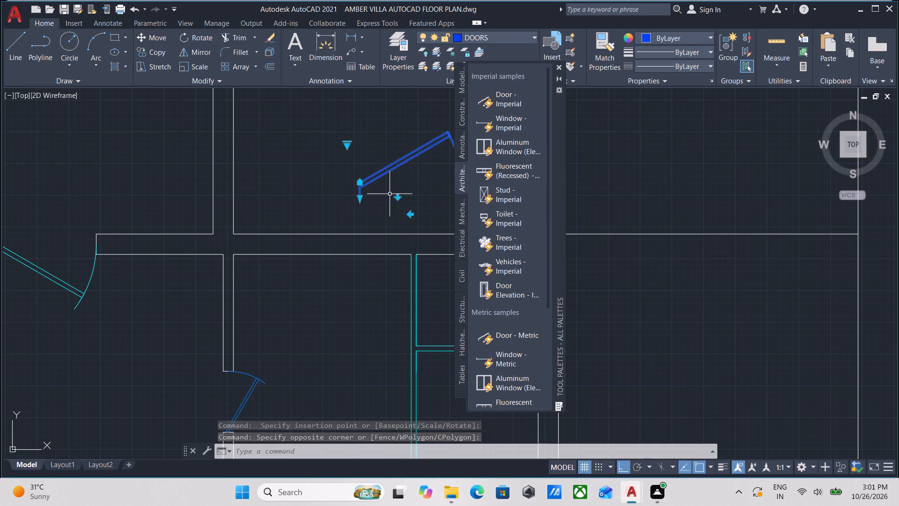
middle_drag(389, 195, 269, 231)
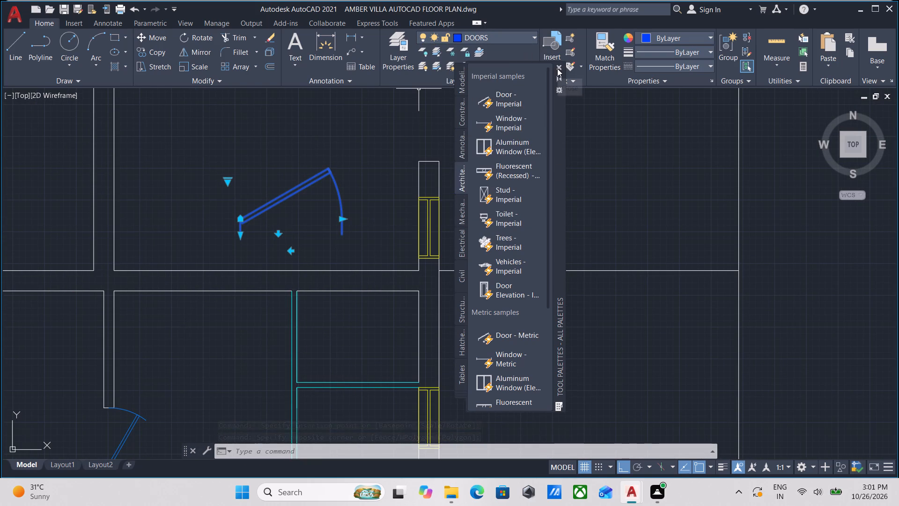
click(558, 68)
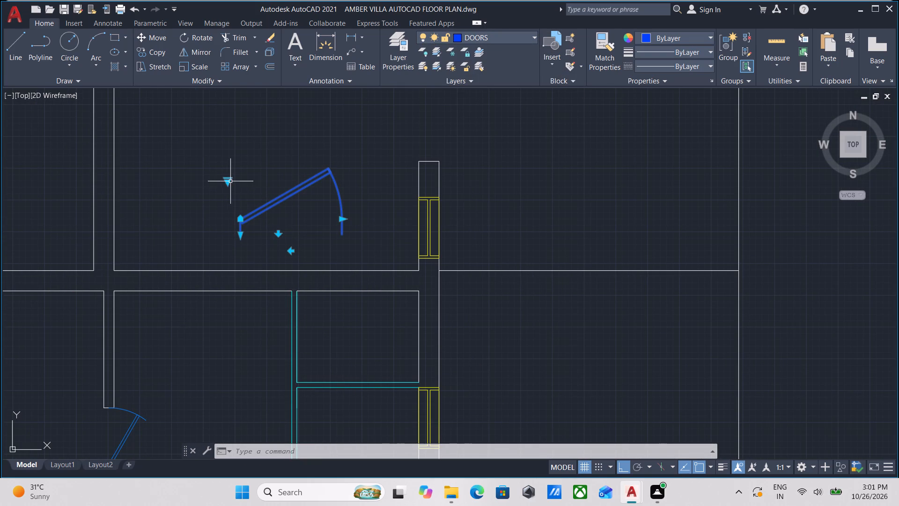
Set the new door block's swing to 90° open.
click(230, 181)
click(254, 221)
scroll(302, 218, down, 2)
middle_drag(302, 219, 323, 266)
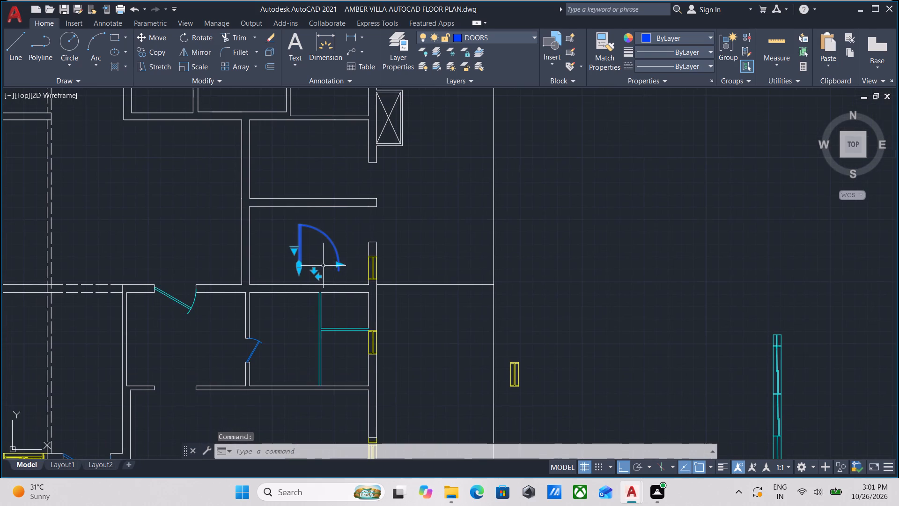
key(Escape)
Reduce the new door's width to 2' using its width grip.
scroll(352, 276, up, 2)
drag(352, 265, 343, 259)
click(231, 213)
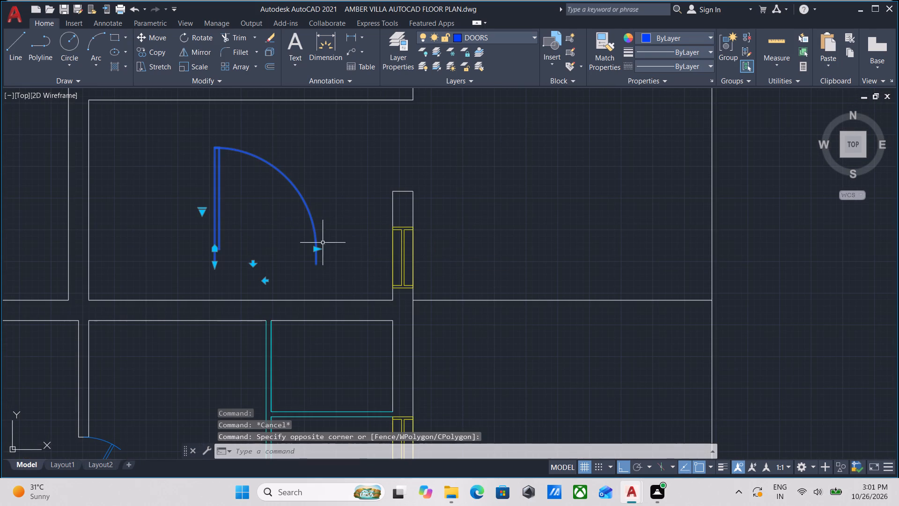
click(314, 250)
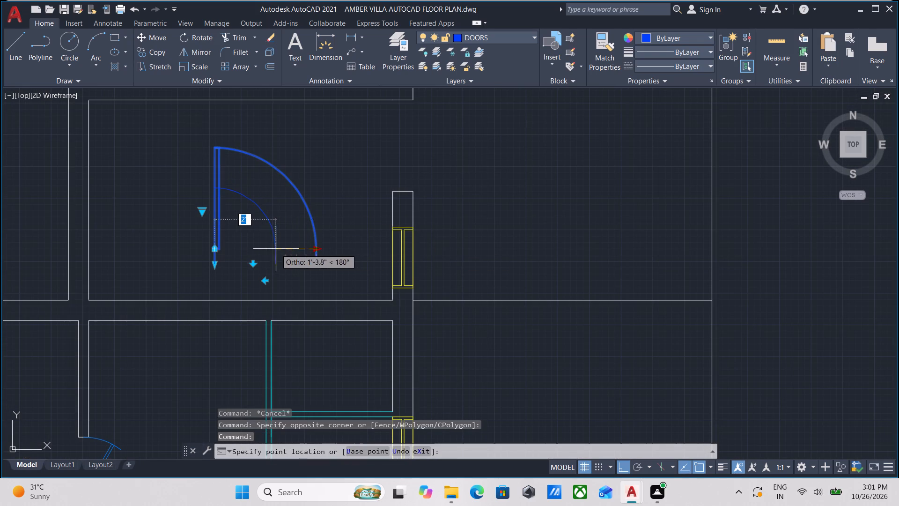
click(263, 251)
middle_drag(295, 254, 317, 277)
key(Escape)
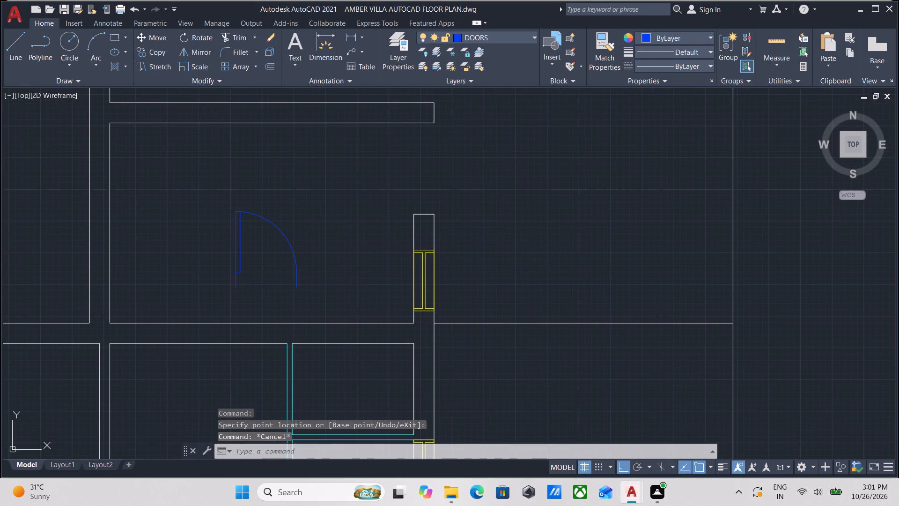
Rotate the 2' door 270° about the lower end of its hinge-side jamb.
click(342, 289)
click(274, 240)
text(RO)
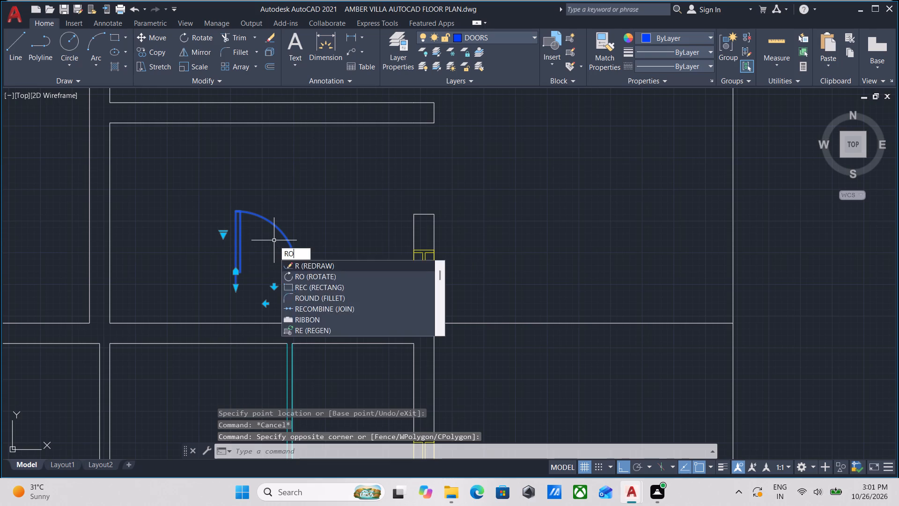
key(Return)
scroll(217, 288, up, 2)
click(262, 288)
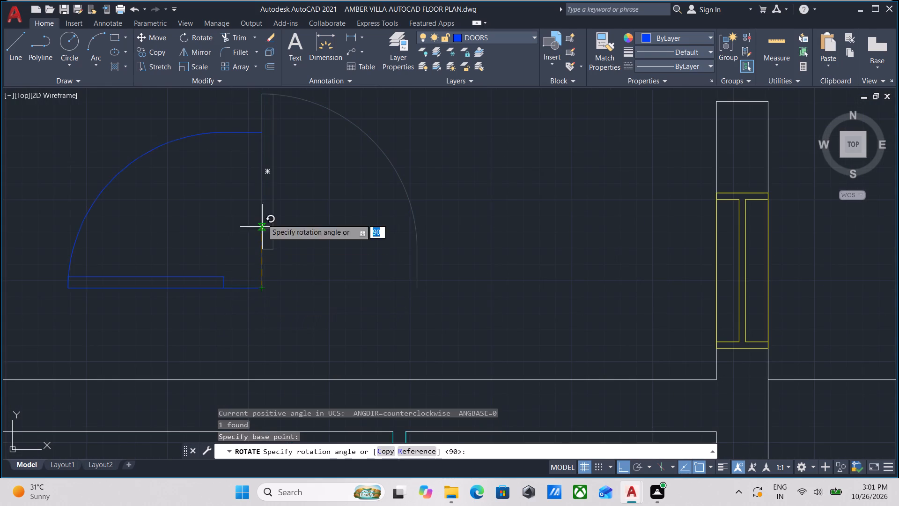
middle_drag(209, 297, 264, 172)
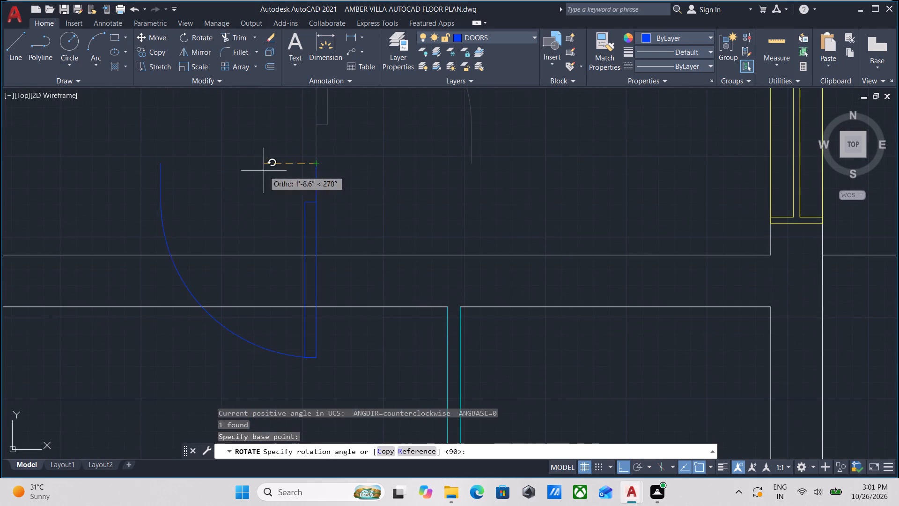
click(293, 342)
scroll(334, 318, down, 2)
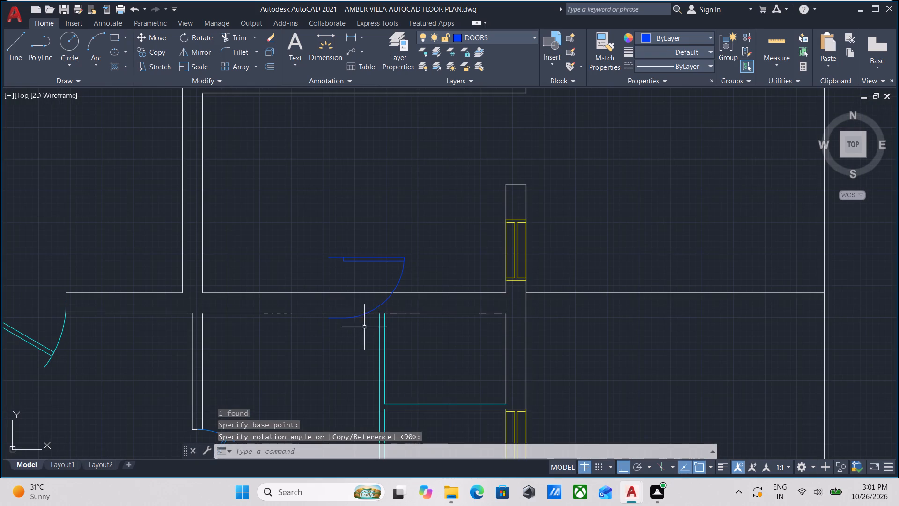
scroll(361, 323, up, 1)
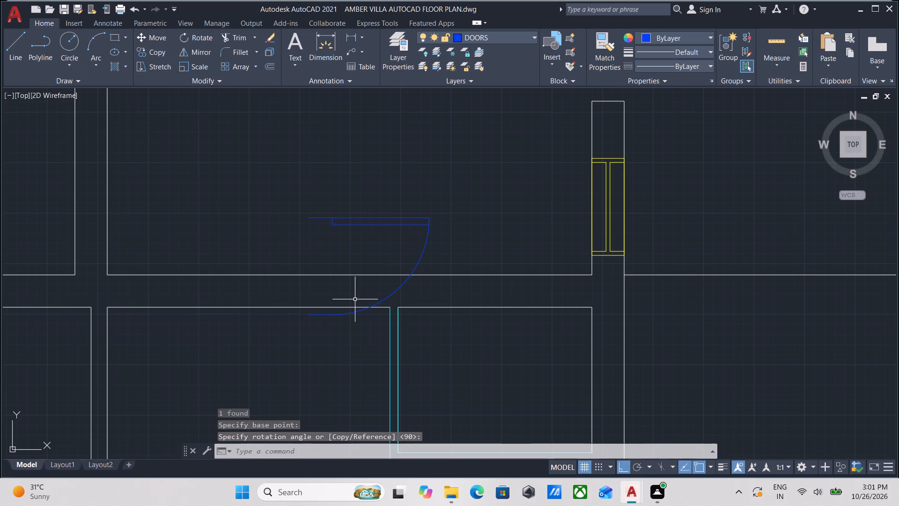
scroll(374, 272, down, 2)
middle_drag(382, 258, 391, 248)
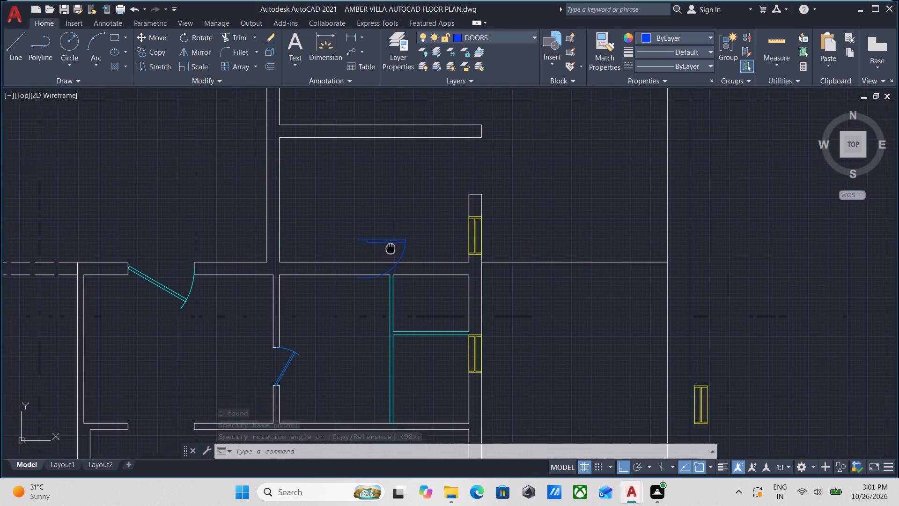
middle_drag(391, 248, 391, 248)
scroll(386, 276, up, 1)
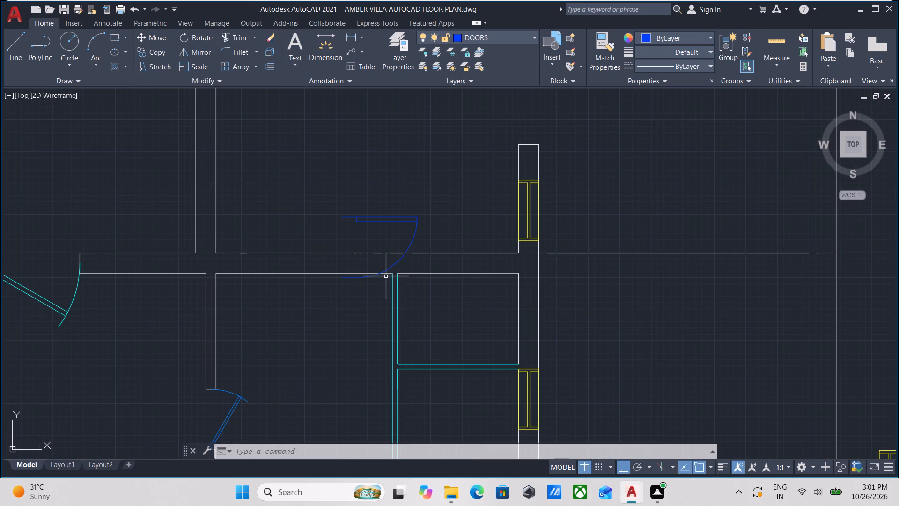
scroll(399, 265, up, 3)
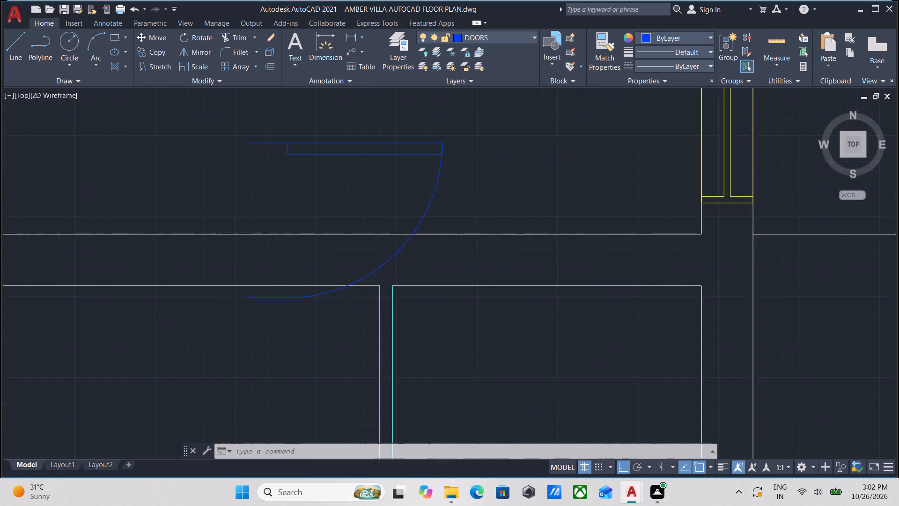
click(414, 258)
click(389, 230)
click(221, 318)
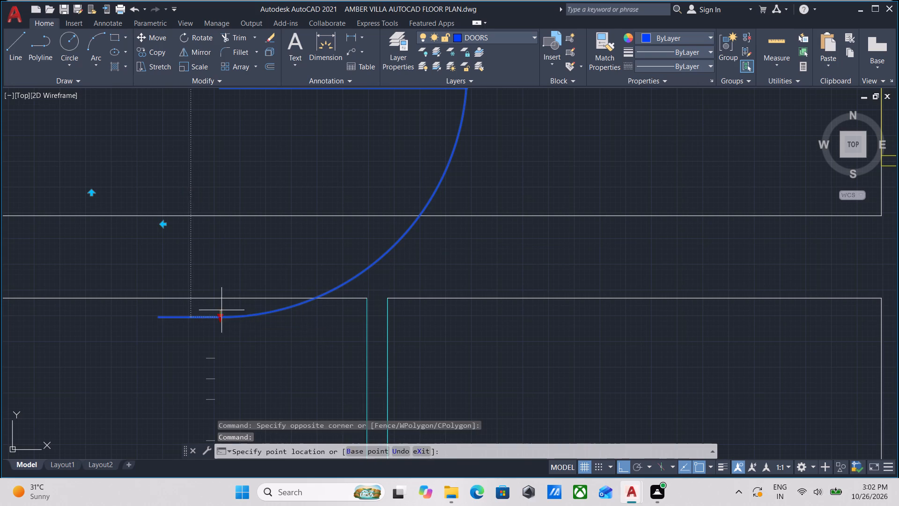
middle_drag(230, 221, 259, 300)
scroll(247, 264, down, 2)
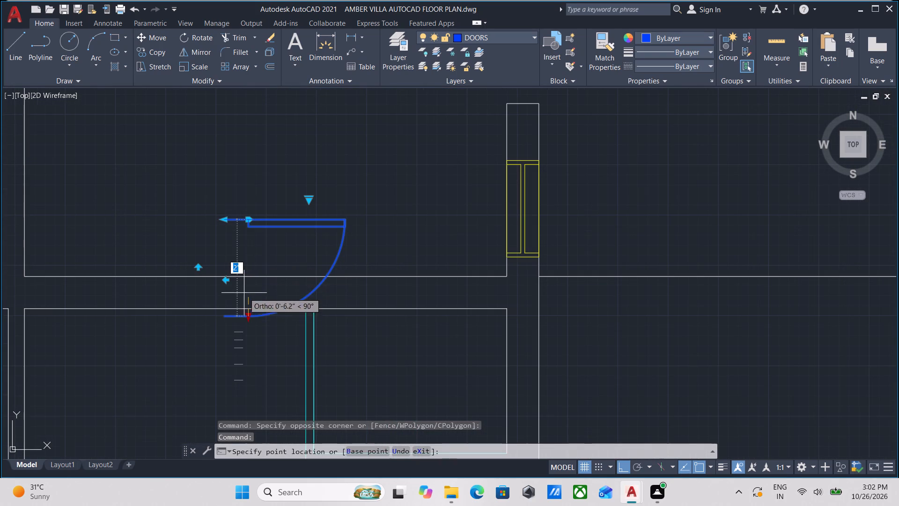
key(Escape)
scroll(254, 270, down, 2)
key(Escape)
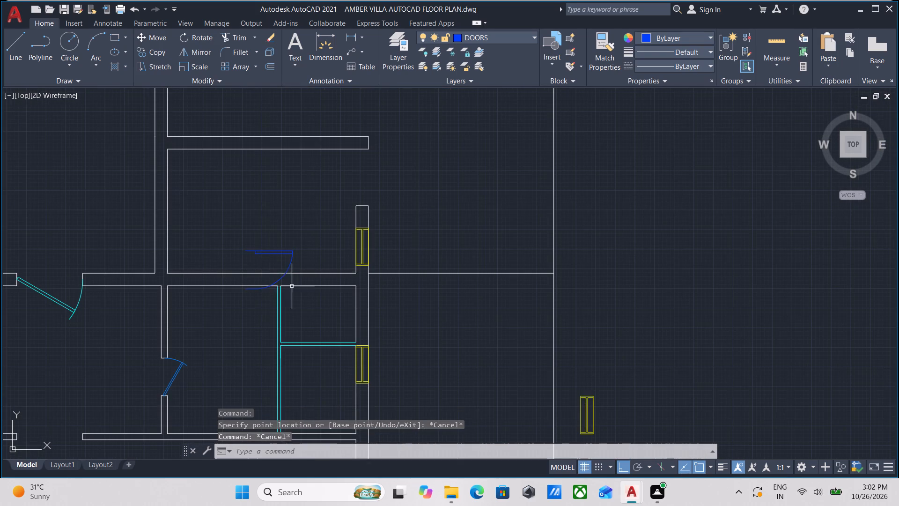
Set the rotated door's swing to Open 30°.
scroll(293, 286, down, 1)
middle_drag(293, 286, 333, 256)
scroll(320, 248, up, 3)
drag(386, 217, 379, 217)
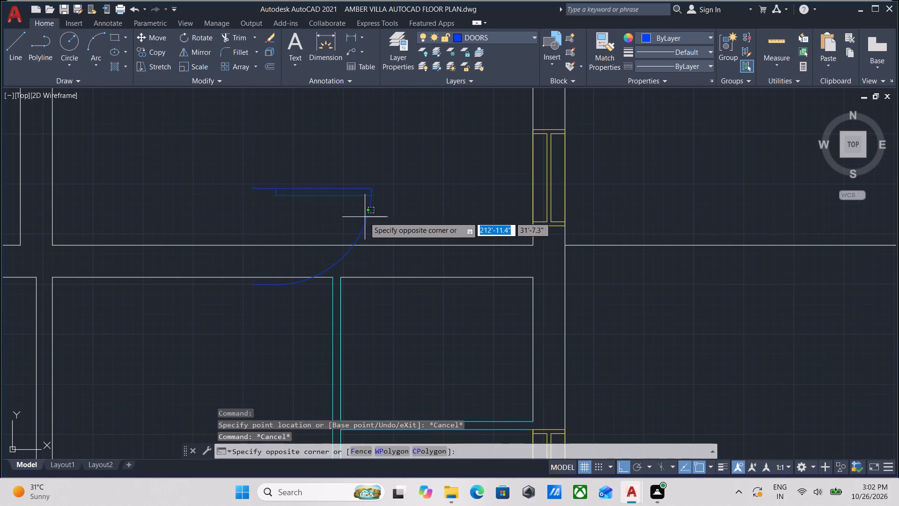
click(360, 217)
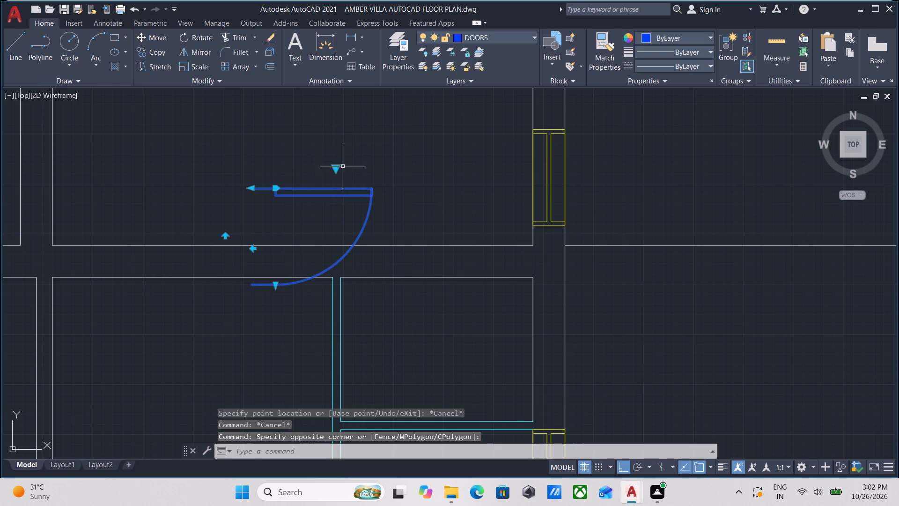
click(337, 166)
click(370, 174)
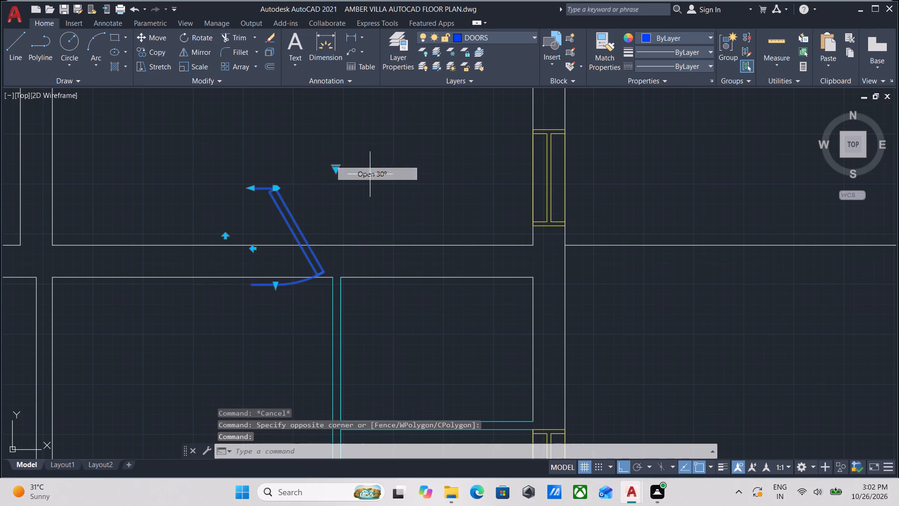
key(Escape)
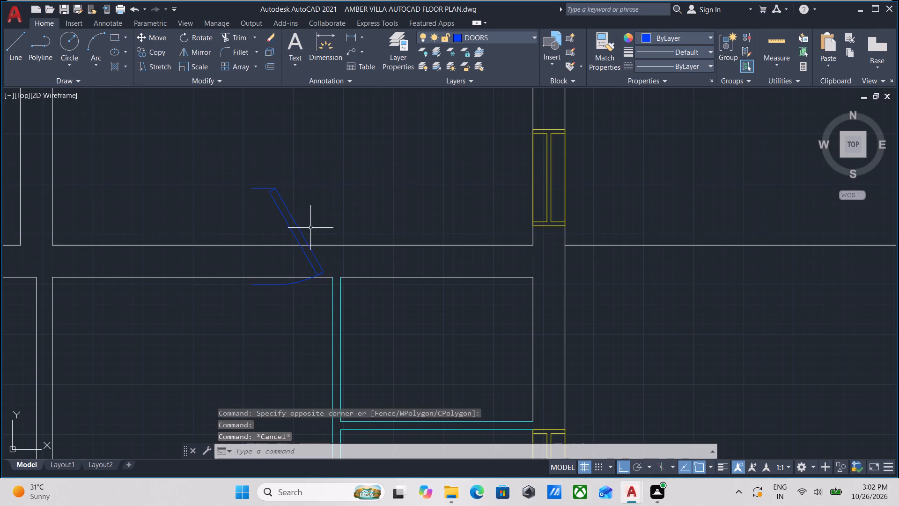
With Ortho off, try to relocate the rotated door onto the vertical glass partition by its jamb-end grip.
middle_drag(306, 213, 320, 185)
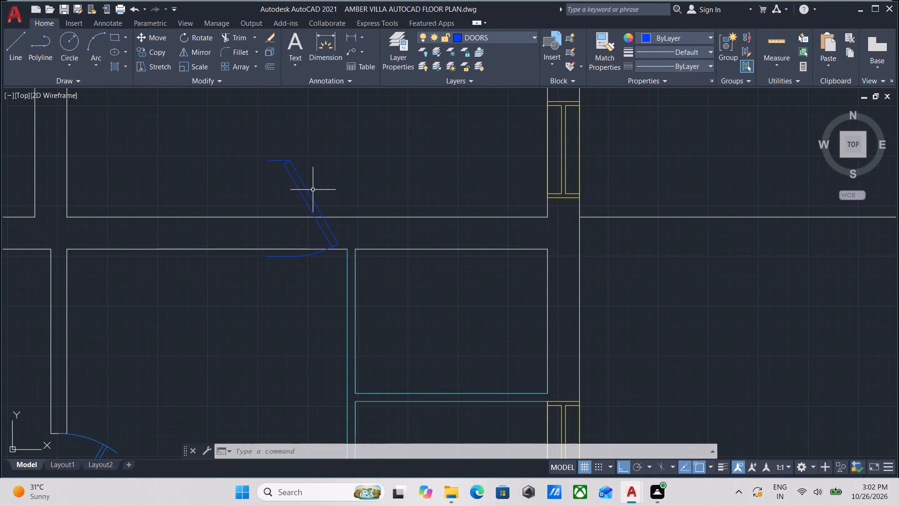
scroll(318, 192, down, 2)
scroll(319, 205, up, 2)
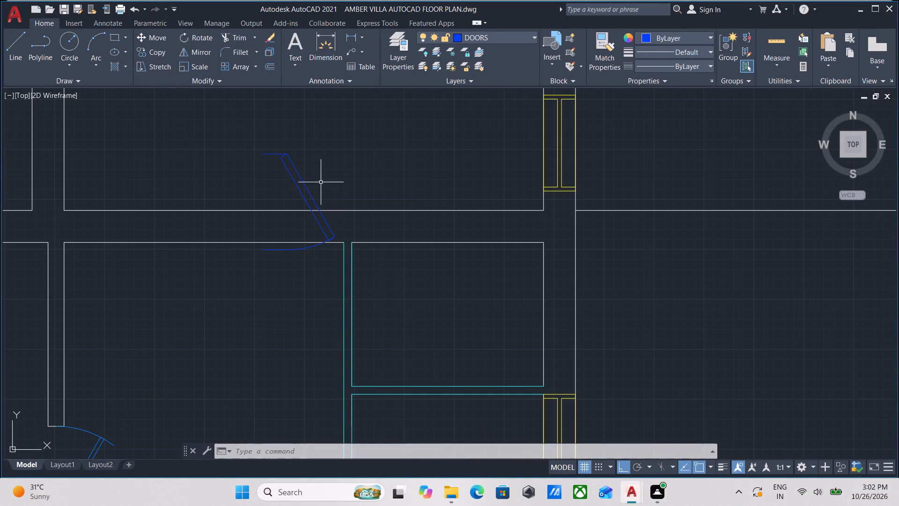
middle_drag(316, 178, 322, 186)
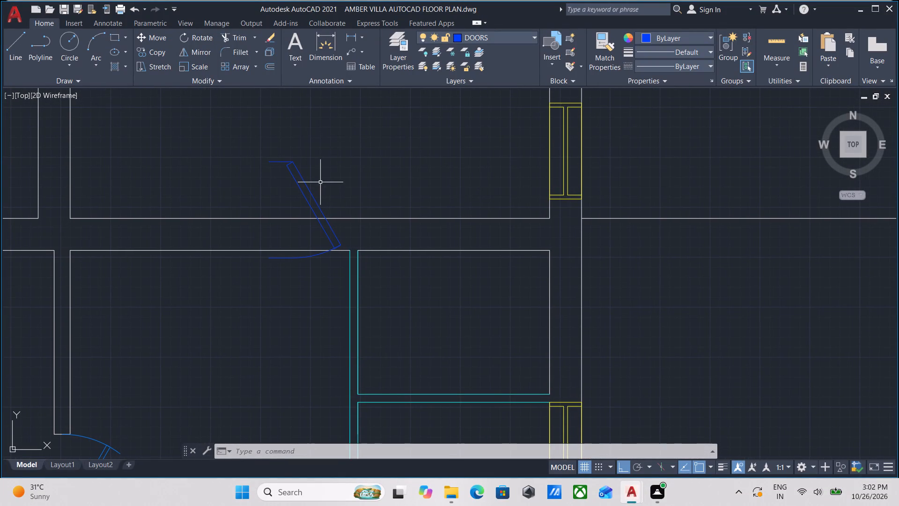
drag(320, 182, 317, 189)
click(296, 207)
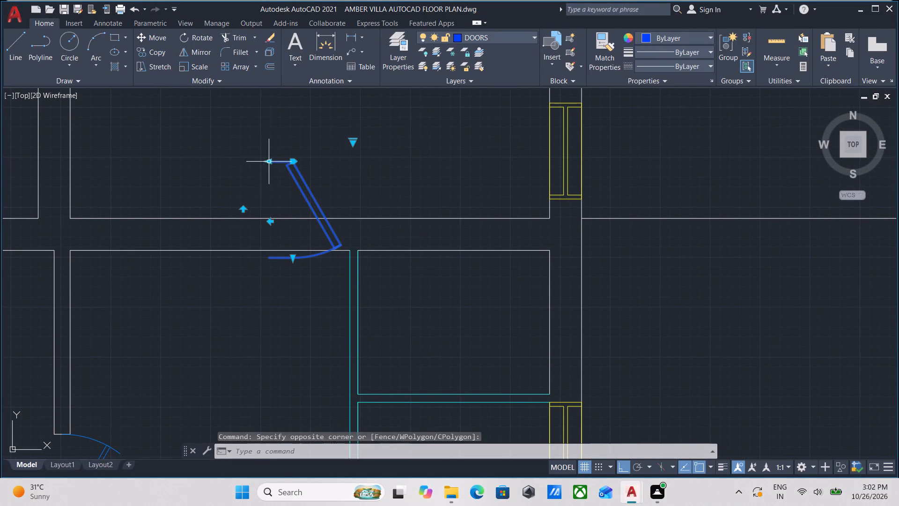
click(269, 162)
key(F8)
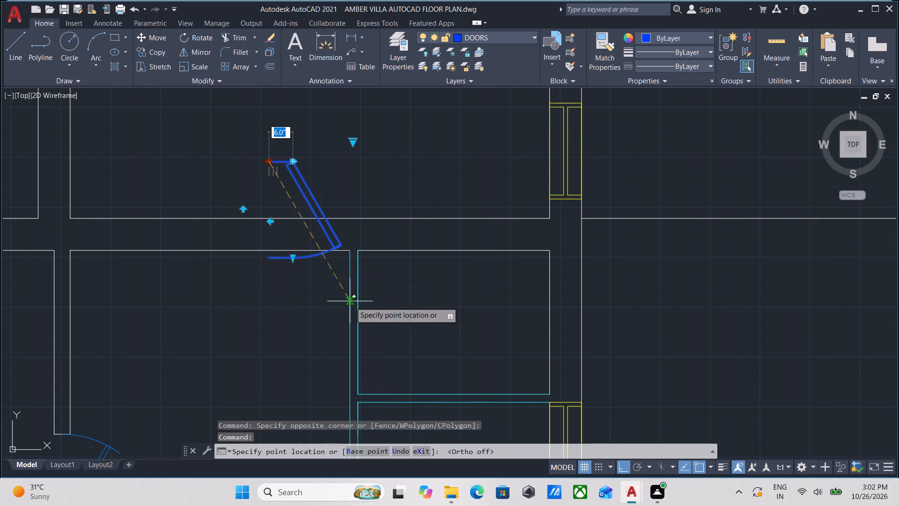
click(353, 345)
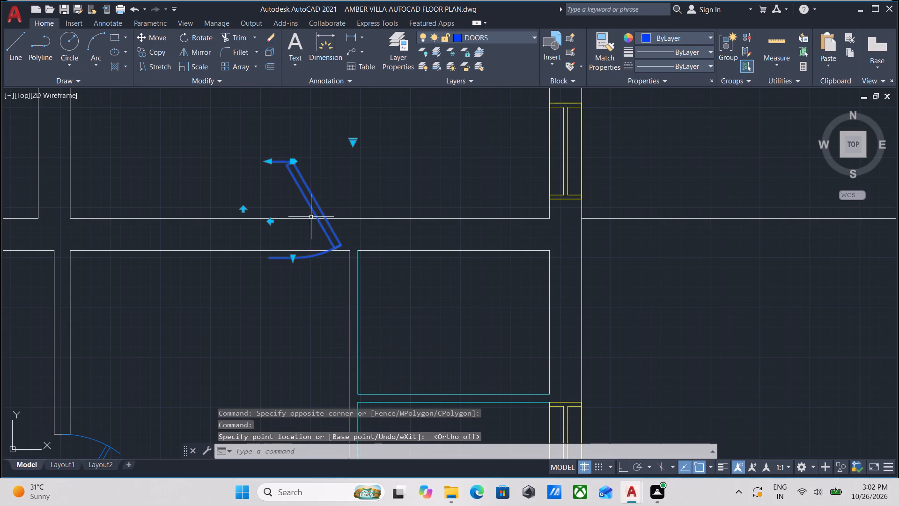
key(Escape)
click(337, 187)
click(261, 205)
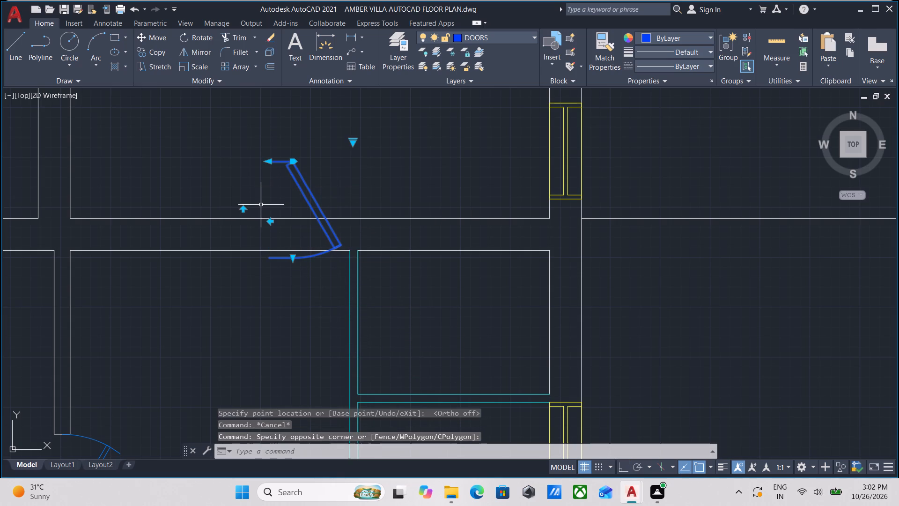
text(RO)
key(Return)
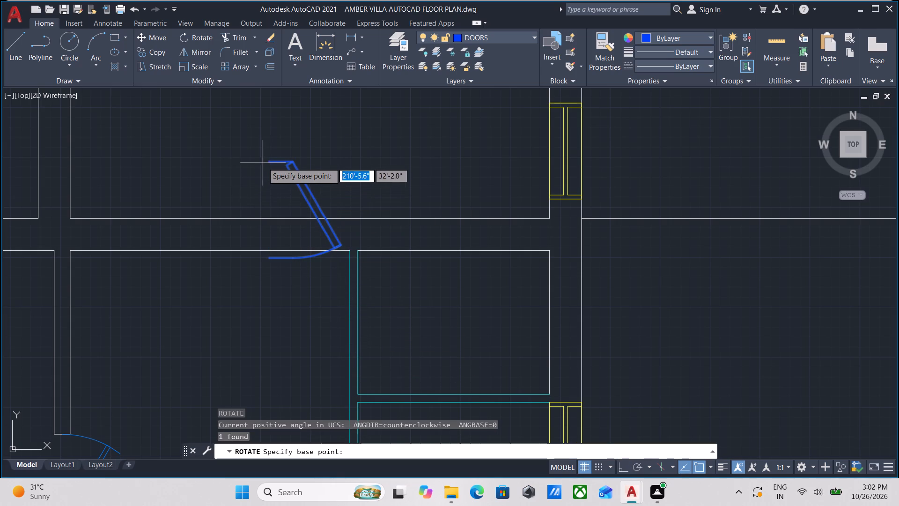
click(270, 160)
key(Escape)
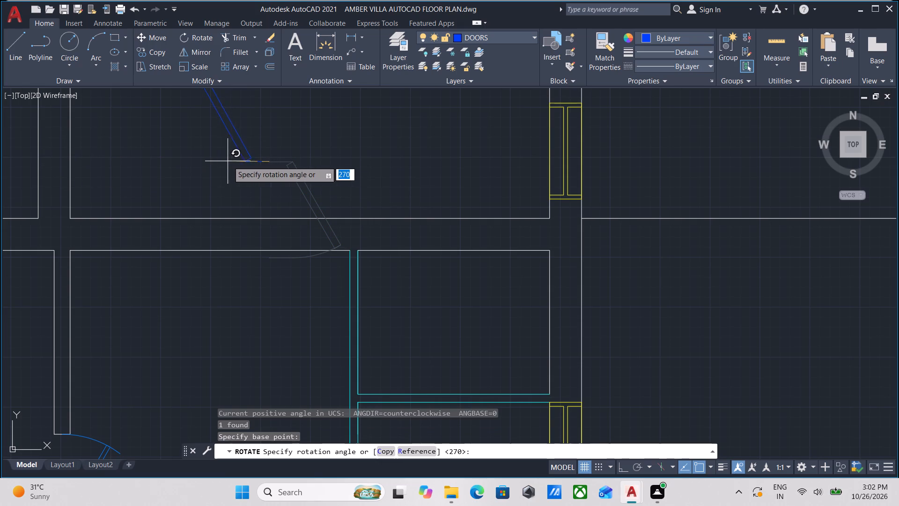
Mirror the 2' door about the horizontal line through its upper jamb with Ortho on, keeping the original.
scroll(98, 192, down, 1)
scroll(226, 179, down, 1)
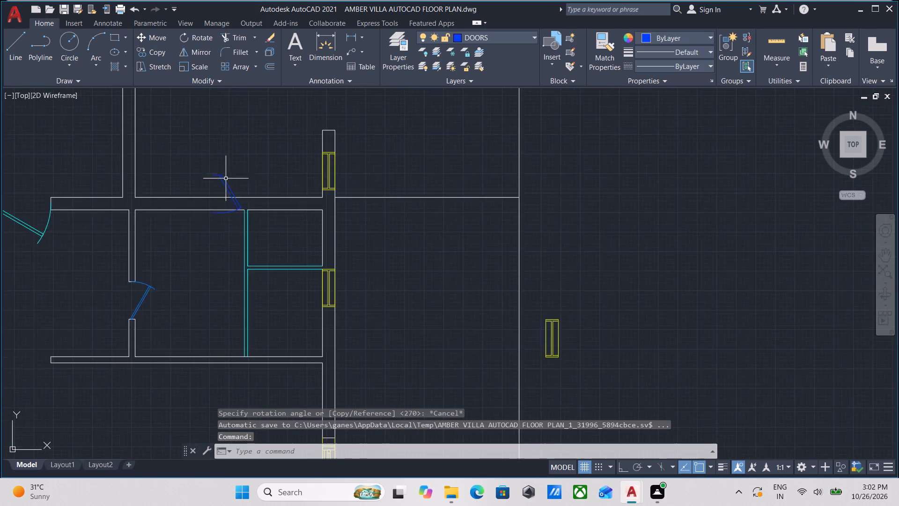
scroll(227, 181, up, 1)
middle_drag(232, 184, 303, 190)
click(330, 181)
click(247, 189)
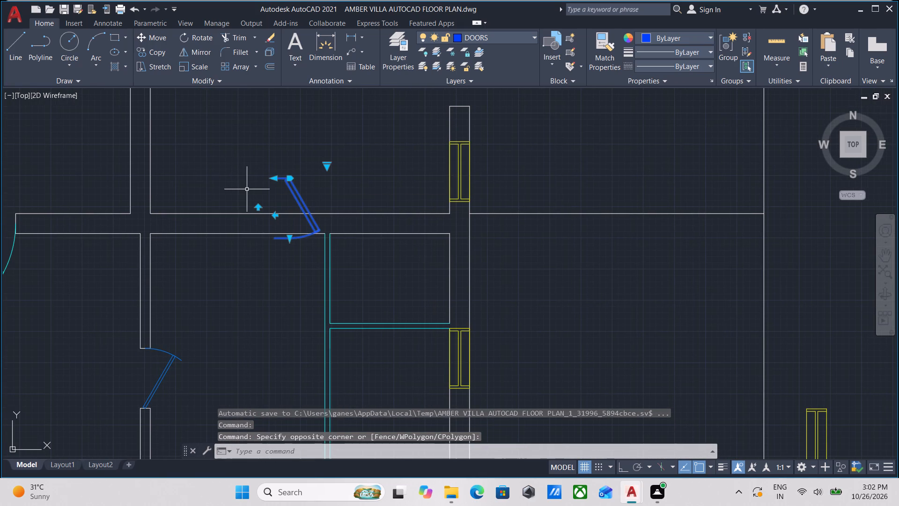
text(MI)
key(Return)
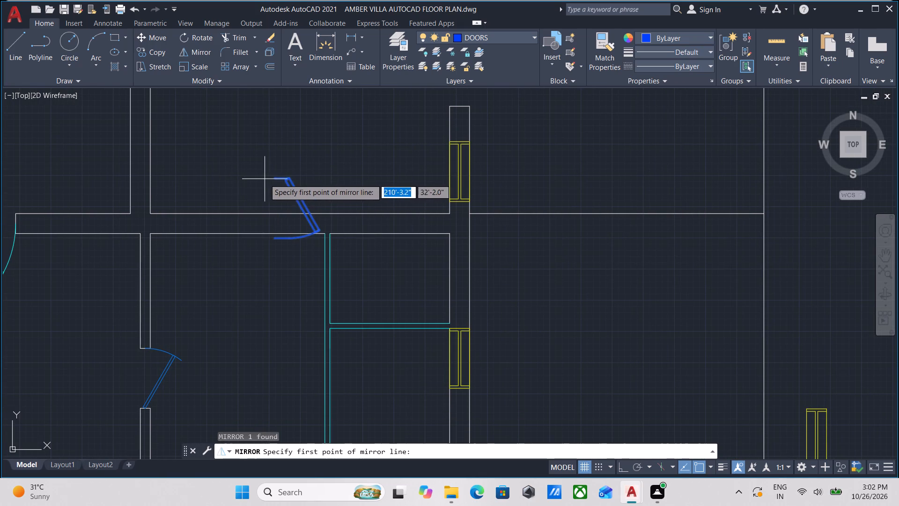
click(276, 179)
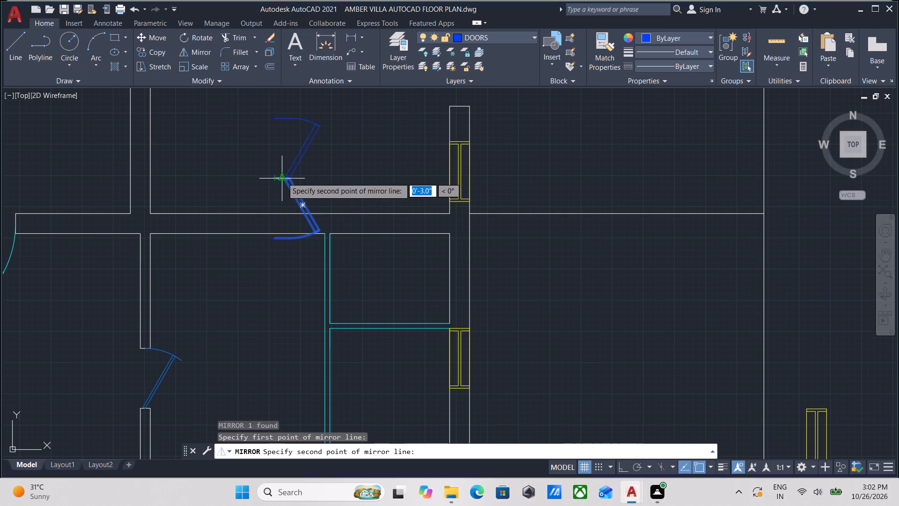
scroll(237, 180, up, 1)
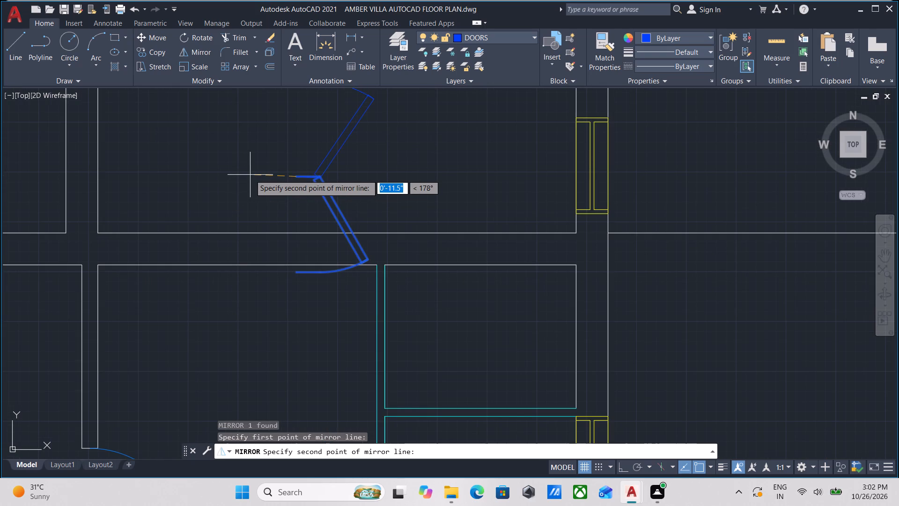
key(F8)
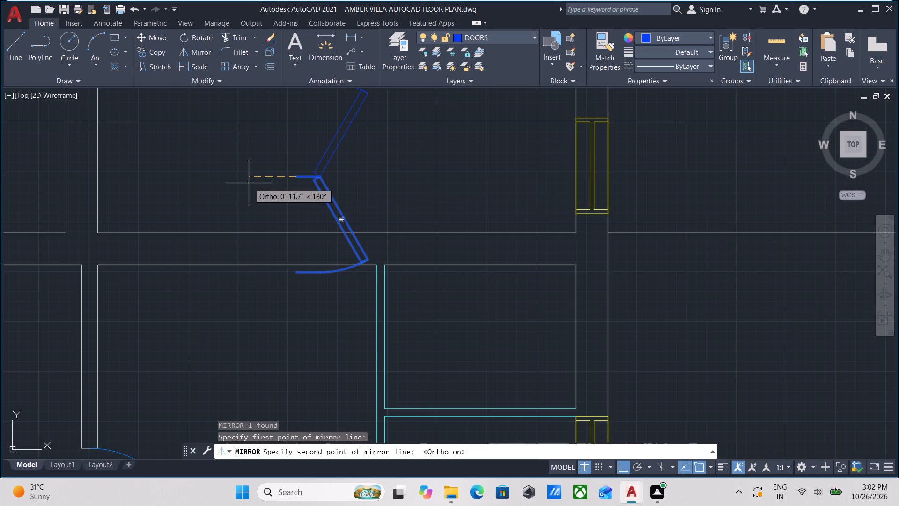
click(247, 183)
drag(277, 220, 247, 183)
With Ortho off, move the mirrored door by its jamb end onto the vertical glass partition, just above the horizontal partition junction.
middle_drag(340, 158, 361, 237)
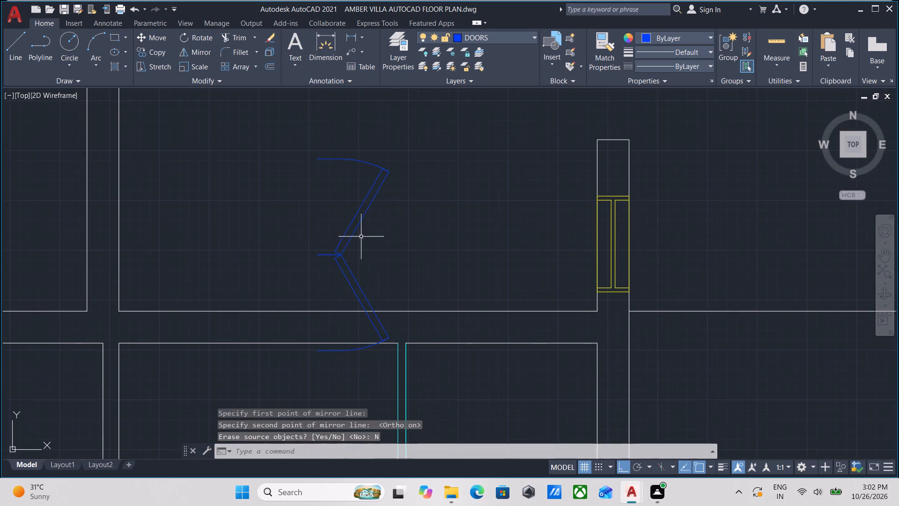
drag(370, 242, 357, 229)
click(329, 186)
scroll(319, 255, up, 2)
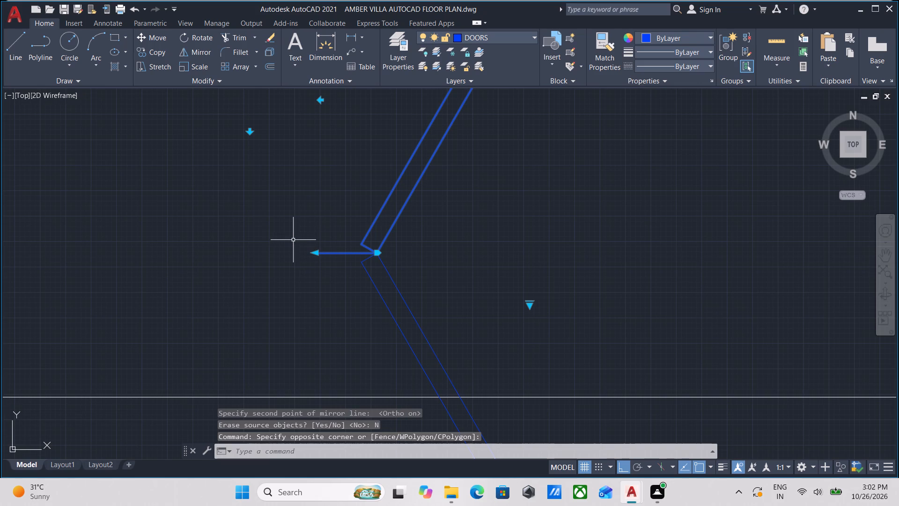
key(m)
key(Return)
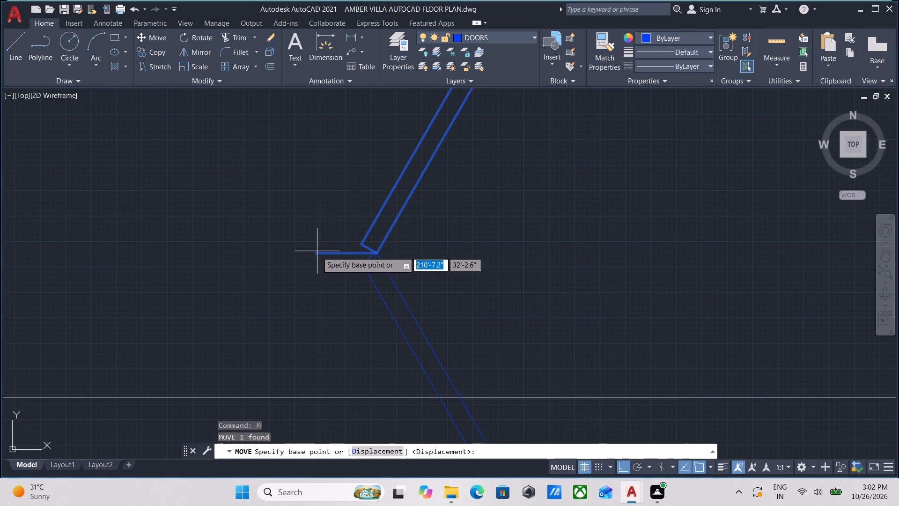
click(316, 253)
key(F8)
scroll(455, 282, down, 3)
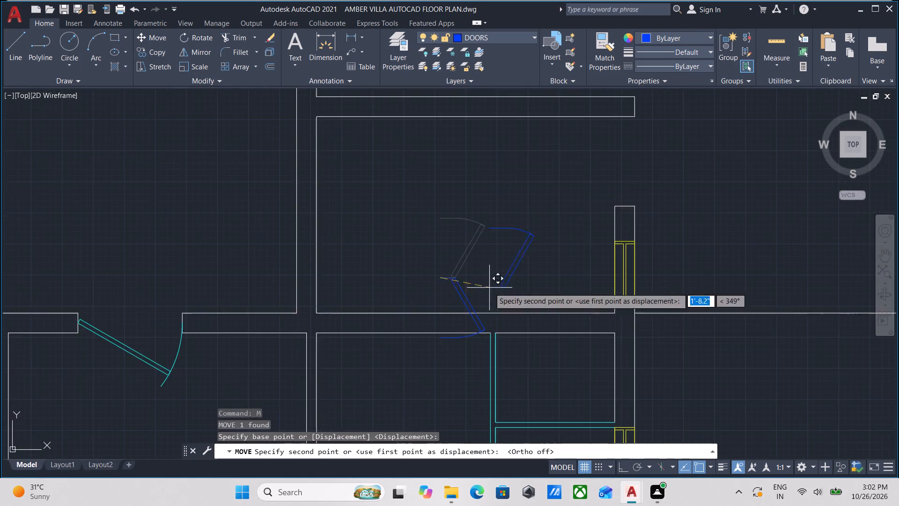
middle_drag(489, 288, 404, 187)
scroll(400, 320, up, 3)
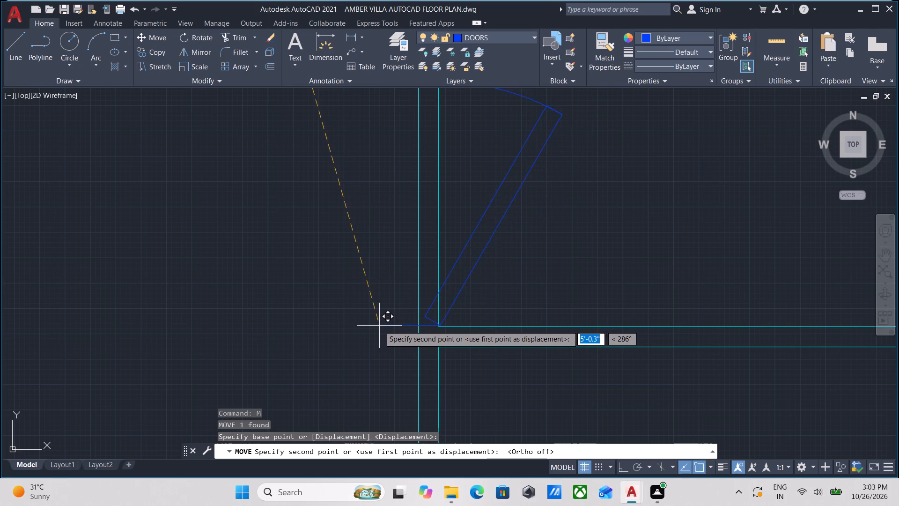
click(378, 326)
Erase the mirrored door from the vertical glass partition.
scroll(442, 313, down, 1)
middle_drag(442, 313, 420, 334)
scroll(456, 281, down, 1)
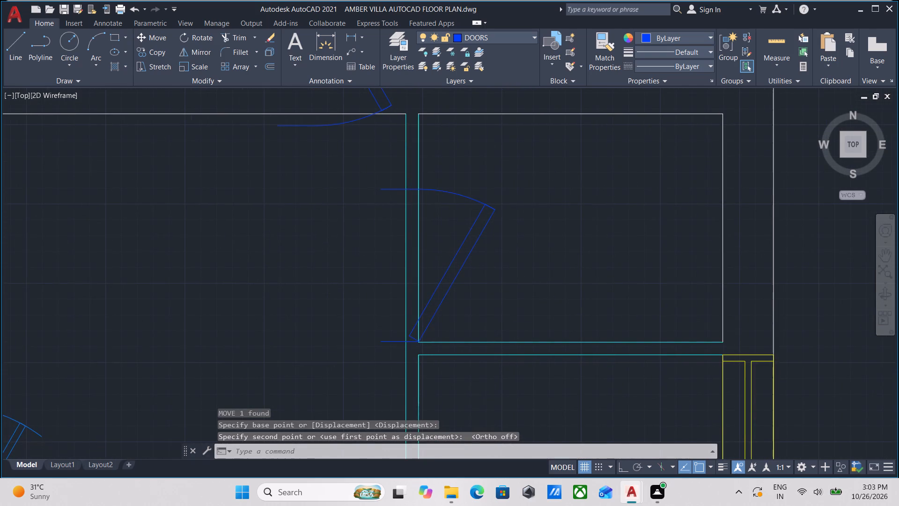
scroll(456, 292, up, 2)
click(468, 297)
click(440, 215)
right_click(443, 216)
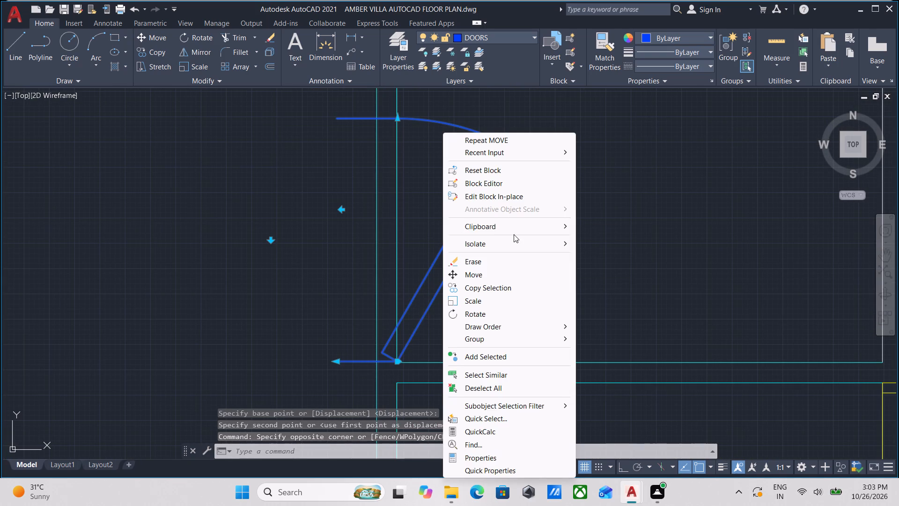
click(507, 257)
Erase the remaining 2' source door above the glass partition.
scroll(407, 235, down, 3)
middle_drag(394, 249, 377, 279)
scroll(346, 201, up, 3)
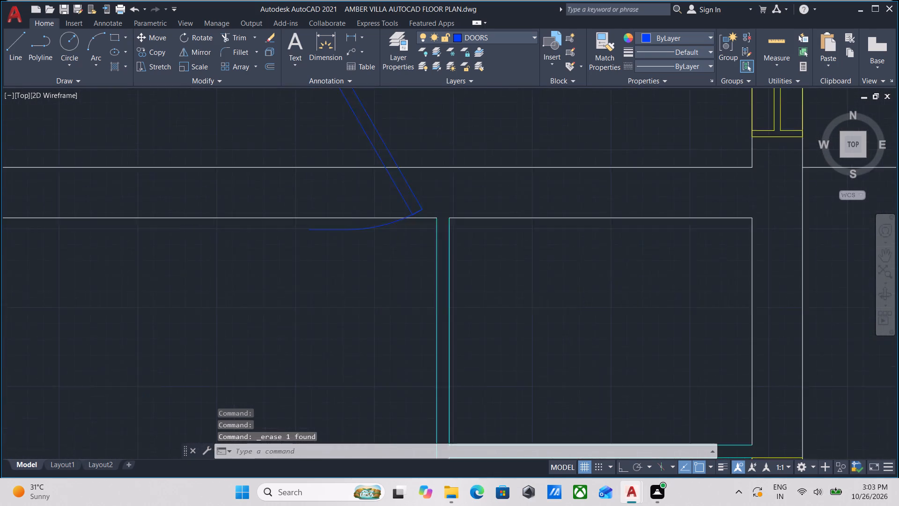
click(480, 179)
click(402, 188)
right_click(402, 188)
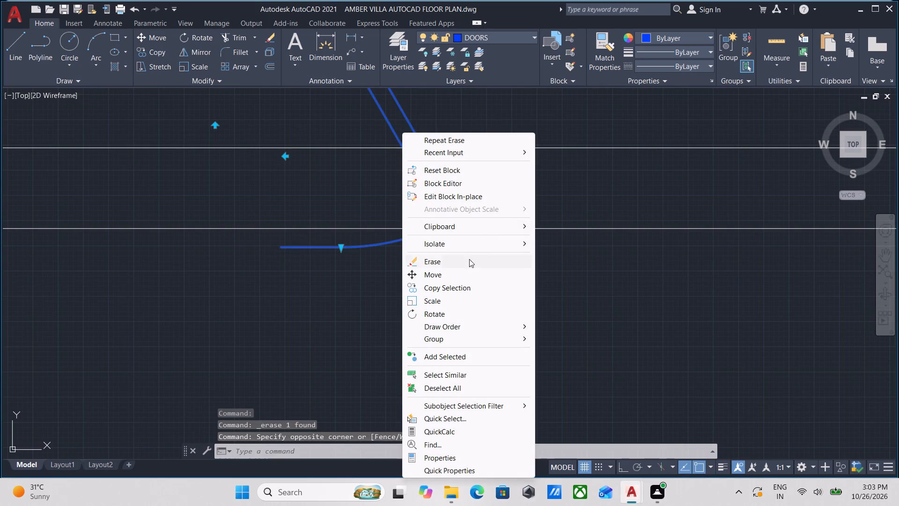
click(461, 265)
Examine the existing door in the wall opening and the glass partition junction opposite it.
scroll(440, 222, down, 6)
middle_drag(420, 217, 365, 156)
scroll(344, 205, up, 3)
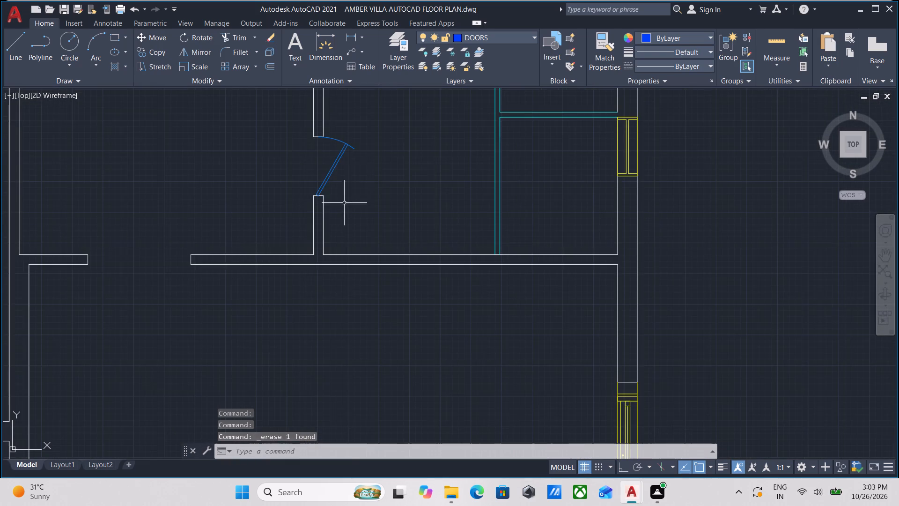
middle_drag(349, 172, 381, 258)
scroll(382, 262, up, 2)
scroll(382, 262, down, 1)
middle_drag(382, 262, 313, 284)
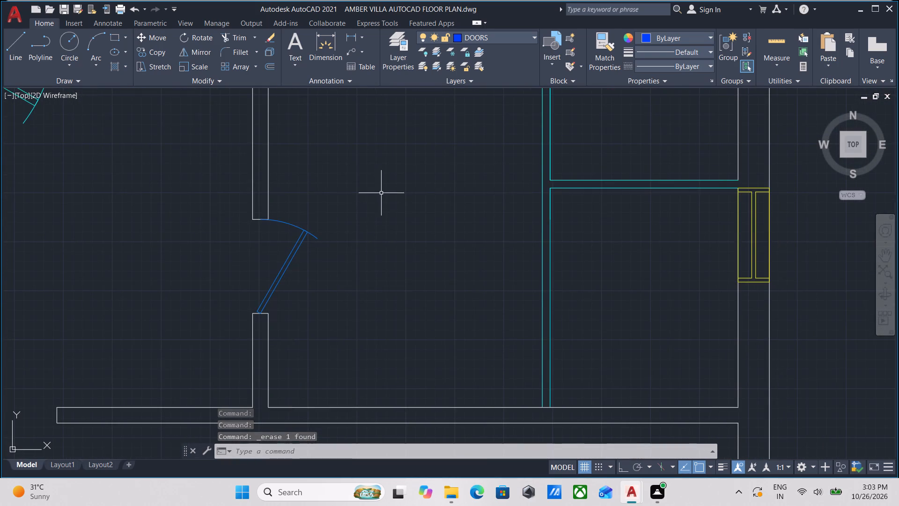
scroll(381, 193, down, 2)
middle_drag(381, 193, 356, 239)
scroll(404, 228, up, 2)
middle_drag(435, 221, 372, 246)
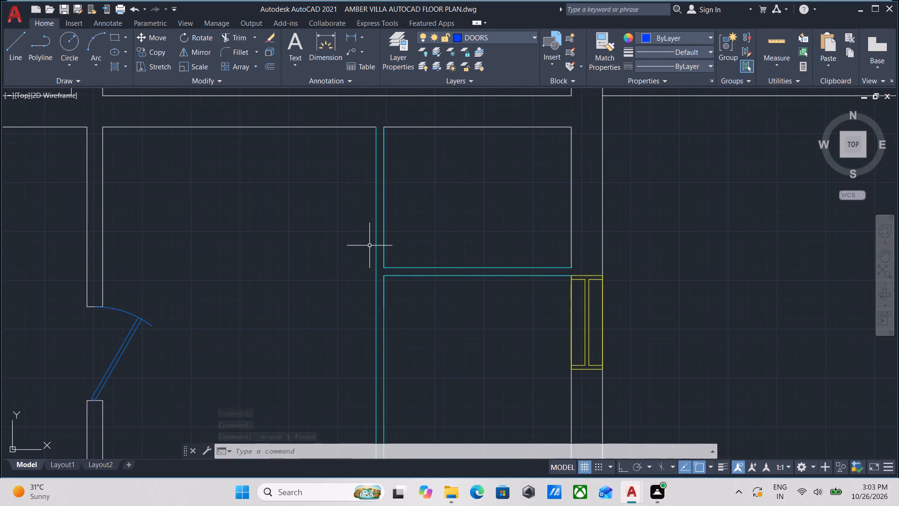
Make GLASS PANEL FASADE the current layer for drawing lines.
key(l)
key(Return)
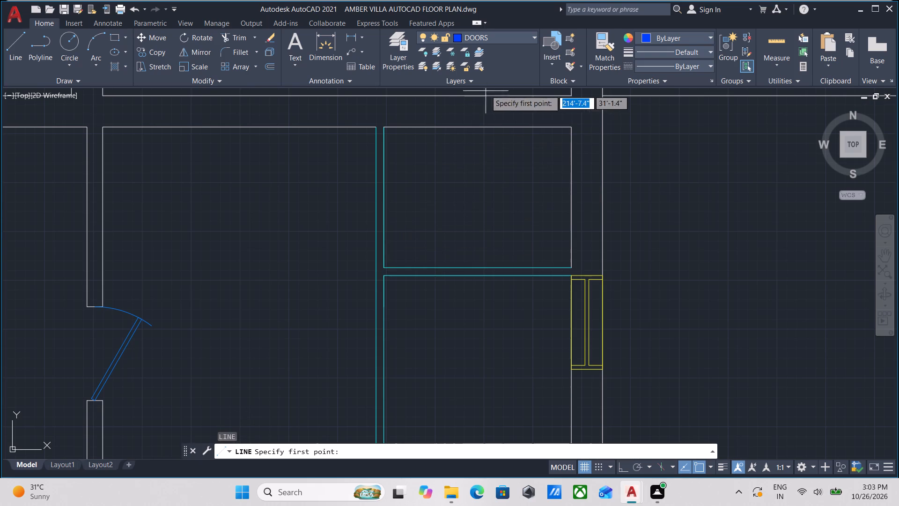
click(506, 41)
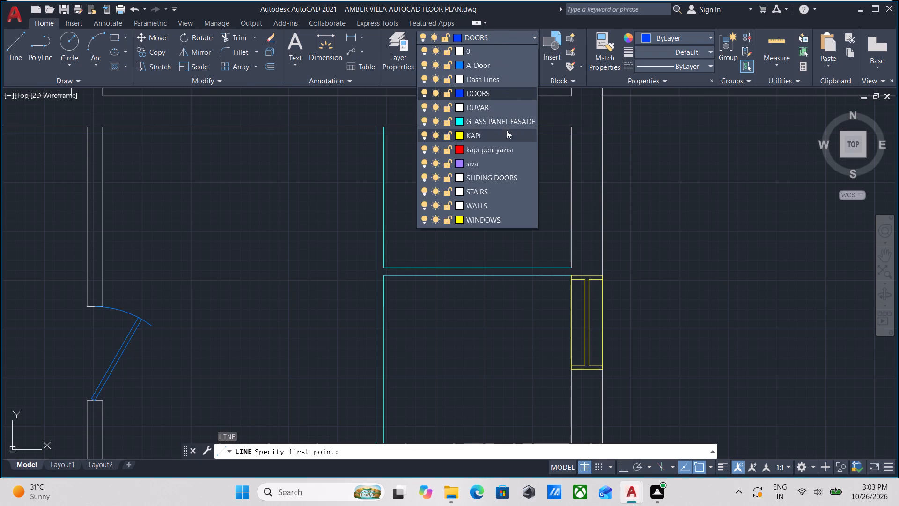
click(505, 126)
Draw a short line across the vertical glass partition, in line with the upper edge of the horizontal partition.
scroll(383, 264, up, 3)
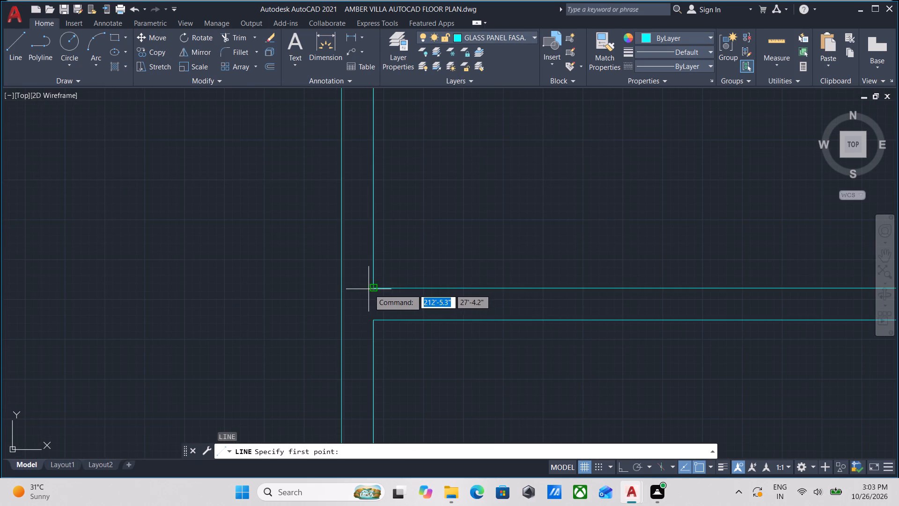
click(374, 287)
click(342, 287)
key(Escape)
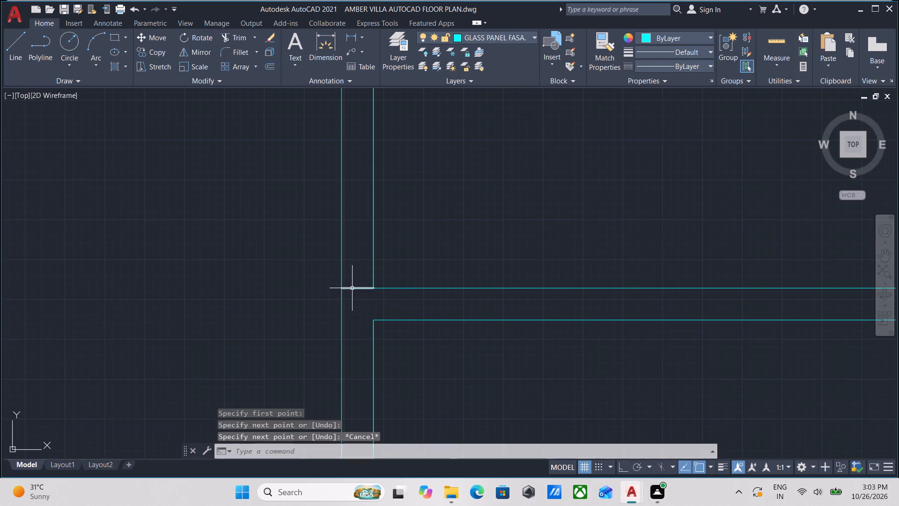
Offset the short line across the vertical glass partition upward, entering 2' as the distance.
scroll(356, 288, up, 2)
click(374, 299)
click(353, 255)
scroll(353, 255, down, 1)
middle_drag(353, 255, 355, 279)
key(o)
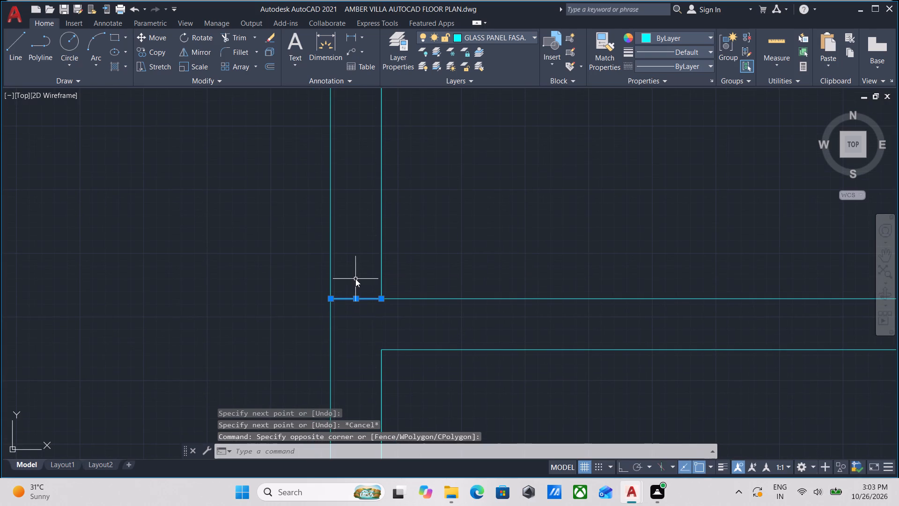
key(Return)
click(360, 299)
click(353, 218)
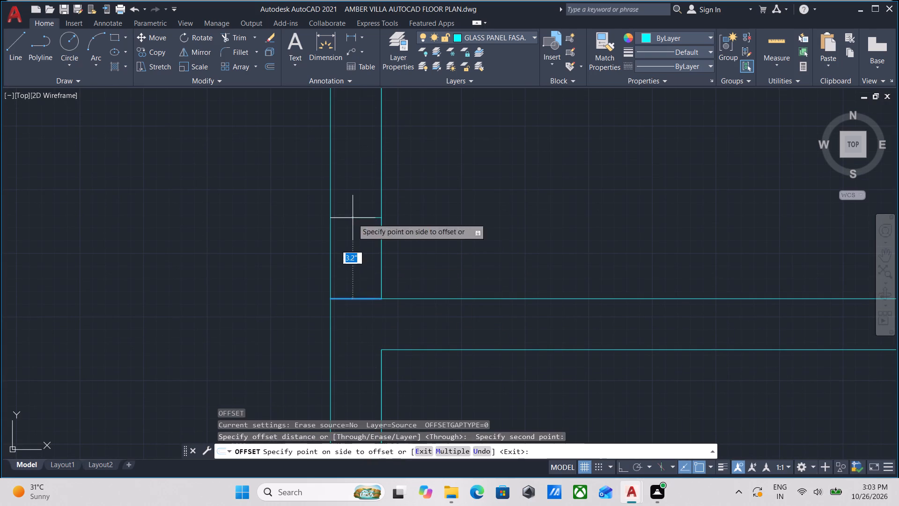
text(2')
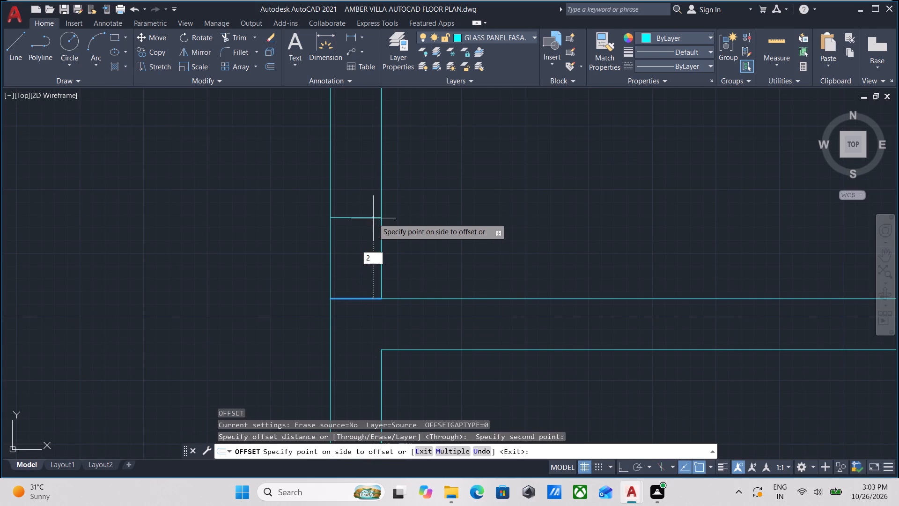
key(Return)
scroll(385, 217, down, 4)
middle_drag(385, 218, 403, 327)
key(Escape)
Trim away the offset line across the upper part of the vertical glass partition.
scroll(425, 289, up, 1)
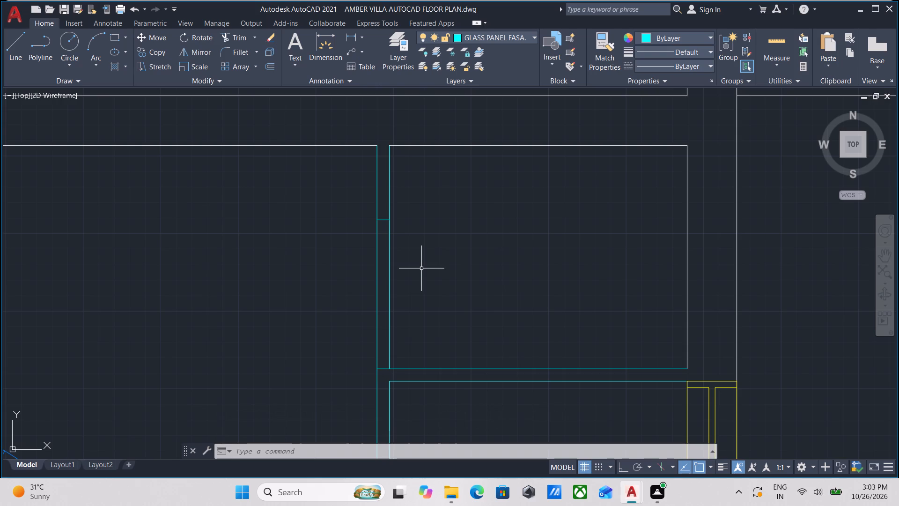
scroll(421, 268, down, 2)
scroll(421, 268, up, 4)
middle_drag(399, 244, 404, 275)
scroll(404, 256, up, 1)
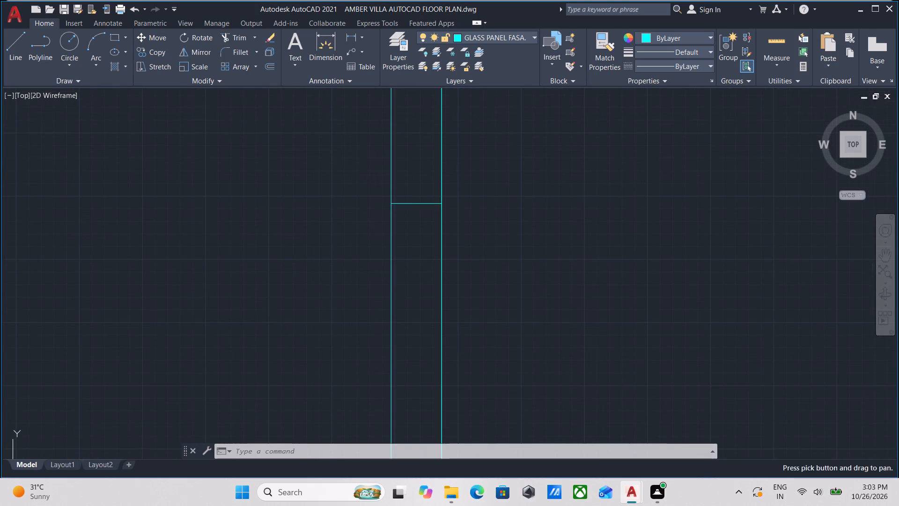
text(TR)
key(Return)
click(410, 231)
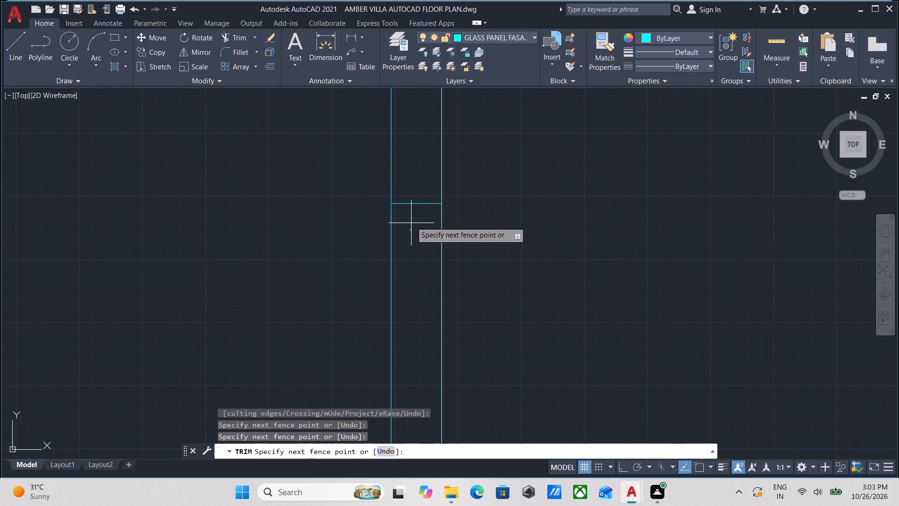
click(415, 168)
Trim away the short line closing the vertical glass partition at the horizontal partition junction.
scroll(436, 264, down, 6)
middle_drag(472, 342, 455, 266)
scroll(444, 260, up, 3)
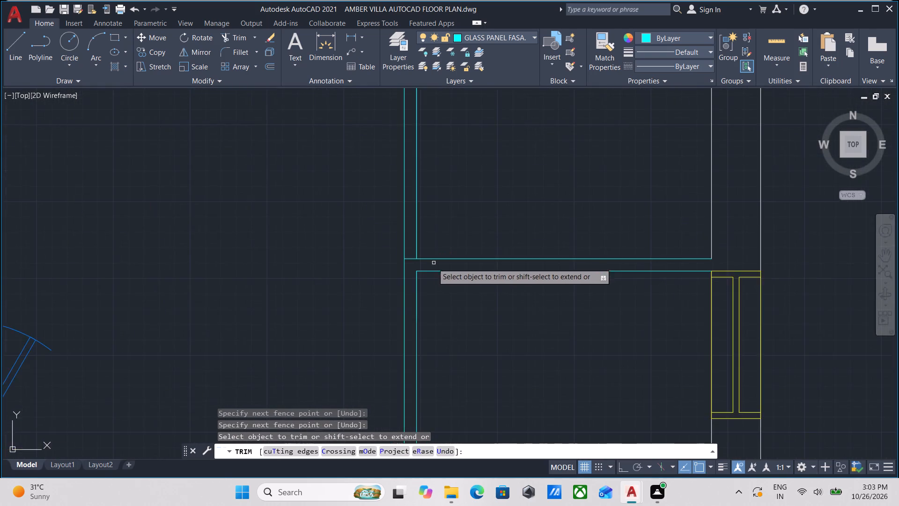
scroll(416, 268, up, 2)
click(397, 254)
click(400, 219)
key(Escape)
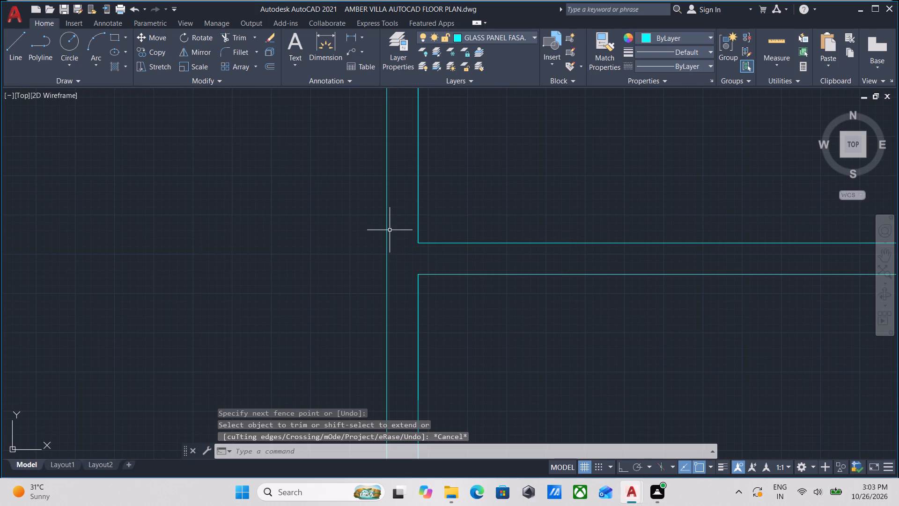
Draw the short line across the vertical glass partition again, level with the horizontal partition's upper edge.
key(l)
key(Return)
click(417, 242)
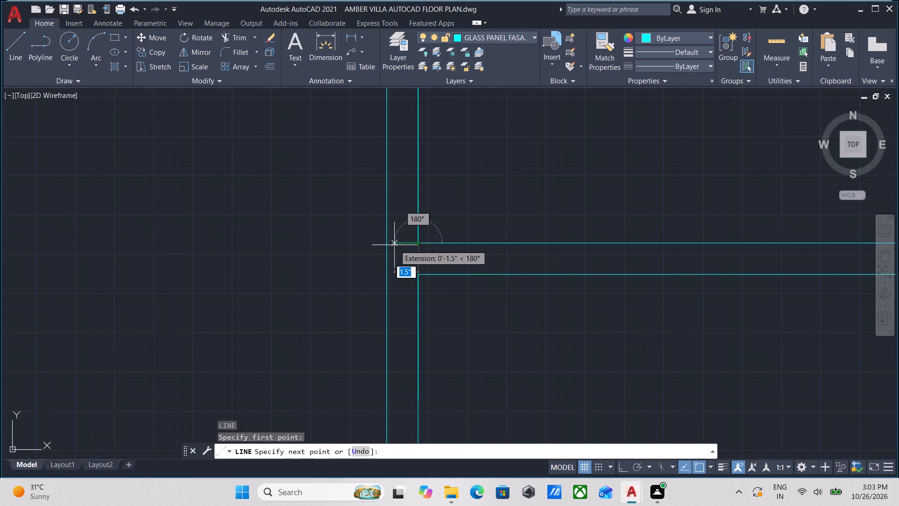
click(389, 245)
key(Escape)
Offset the short line across the vertical glass partition 2' upward from the horizontal partition's upper edge.
scroll(406, 253, up, 2)
drag(405, 253, 400, 243)
click(364, 188)
middle_drag(376, 204, 383, 244)
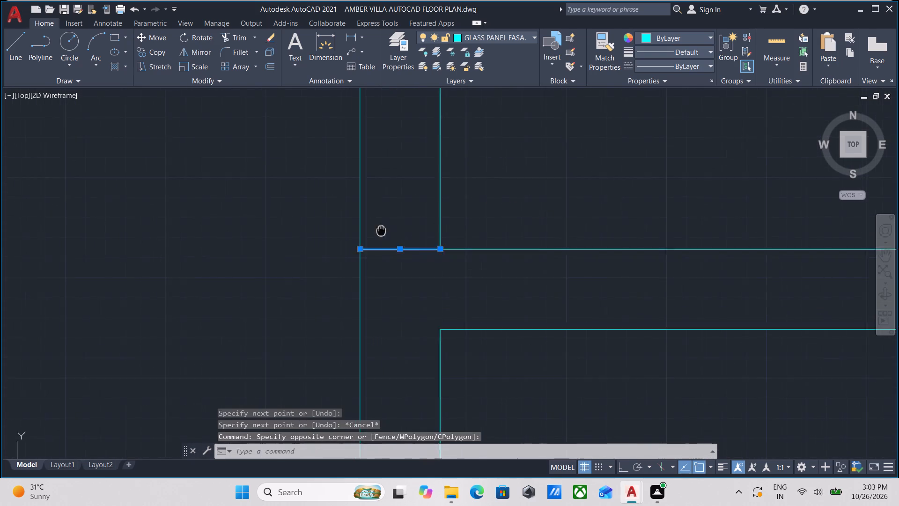
middle_drag(383, 244, 391, 282)
key(o)
key(Return)
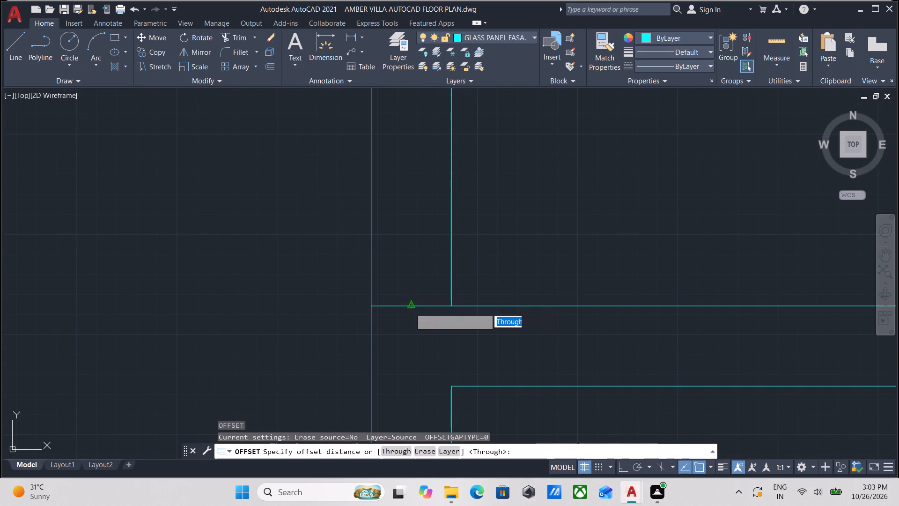
click(410, 308)
scroll(409, 158, down, 1)
middle_drag(409, 158, 436, 341)
scroll(427, 177, down, 1)
middle_drag(427, 178, 441, 248)
scroll(448, 187, down, 3)
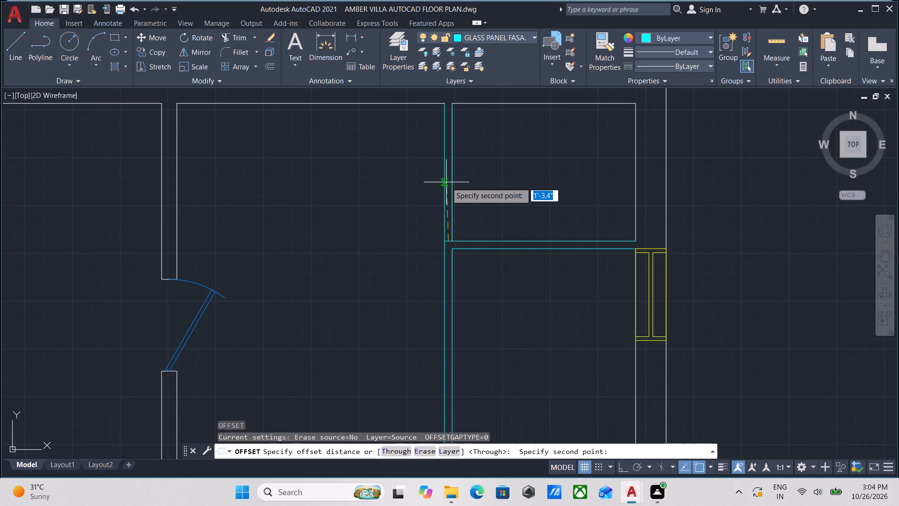
key(F8)
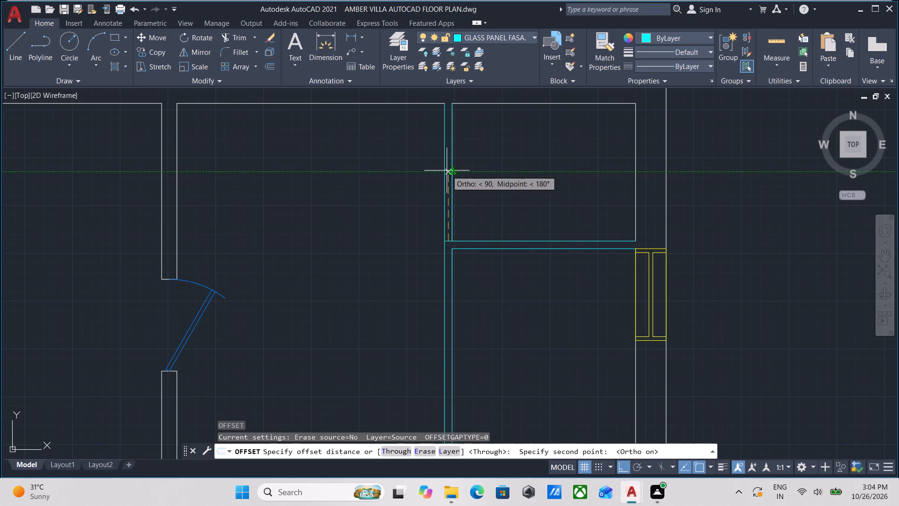
click(446, 186)
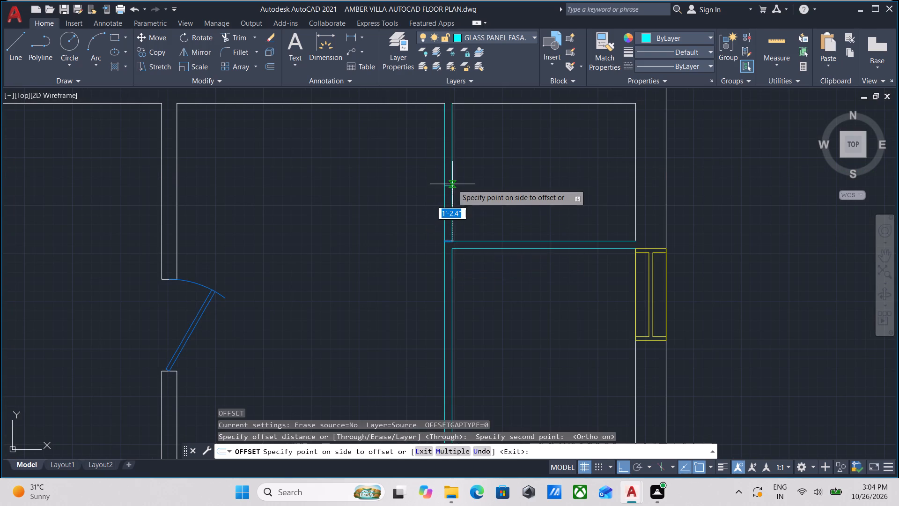
scroll(452, 184, up, 5)
scroll(436, 198, down, 2)
middle_drag(435, 202, 440, 233)
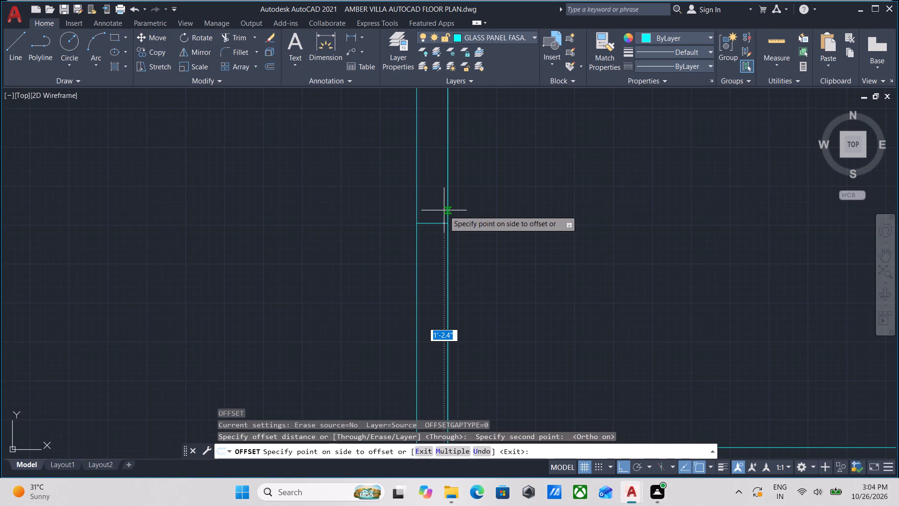
text(2')
key(Return)
scroll(444, 210, down, 3)
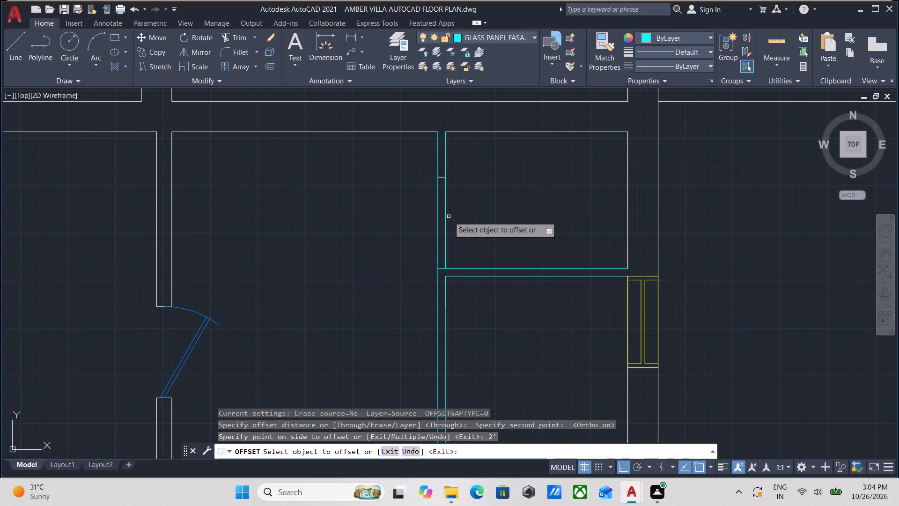
key(Escape)
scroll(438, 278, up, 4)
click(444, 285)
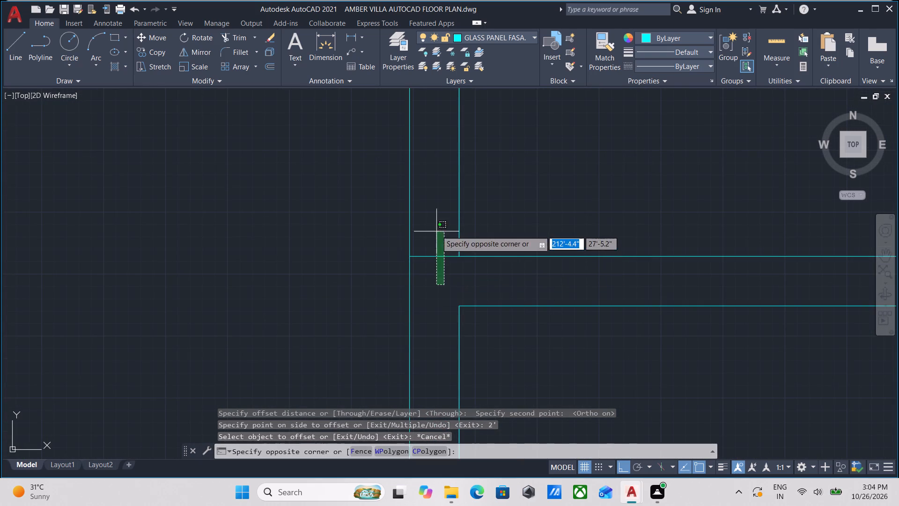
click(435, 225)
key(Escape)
Draw a short line across the vertical glass partition, level with the horizontal partition's lower edge.
scroll(434, 225, down, 1)
middle_drag(434, 237, 430, 291)
scroll(426, 257, down, 2)
middle_drag(424, 263, 413, 316)
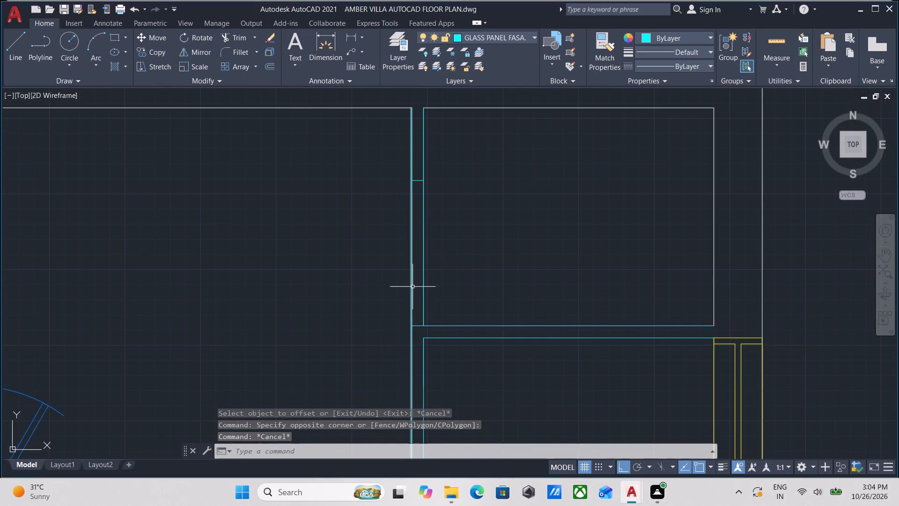
scroll(392, 272, down, 1)
middle_drag(389, 271, 376, 234)
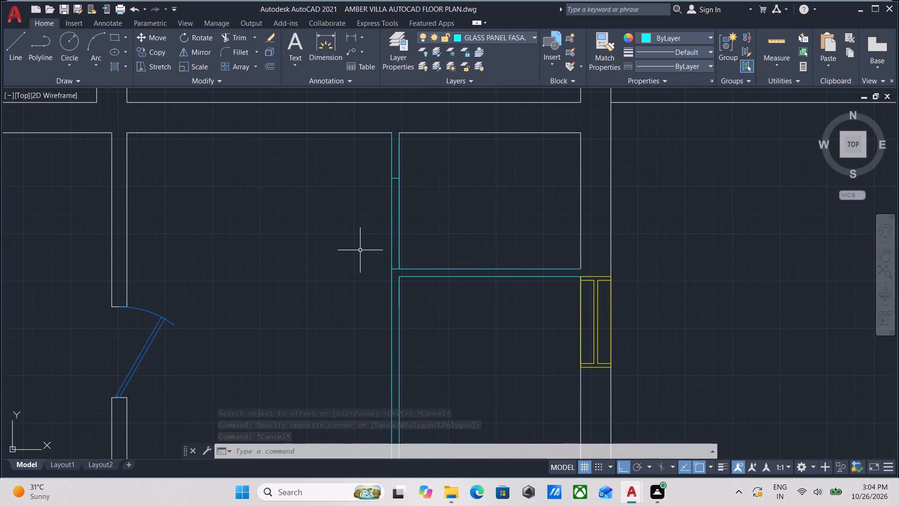
key(l)
key(Return)
scroll(404, 294, up, 1)
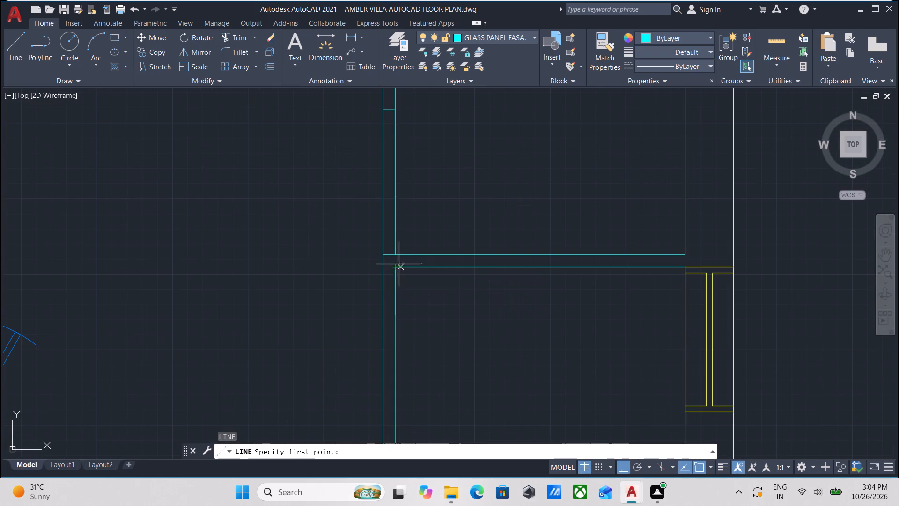
scroll(396, 265, up, 3)
click(390, 274)
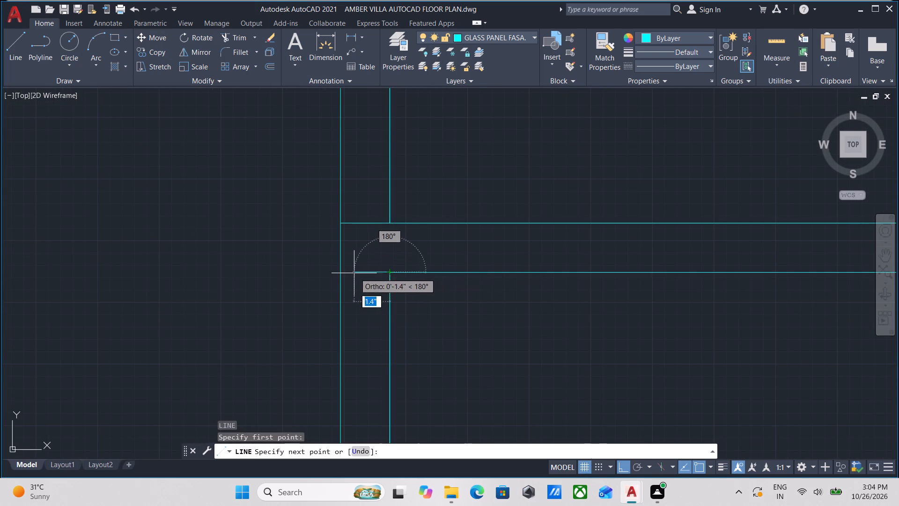
click(338, 275)
key(Escape)
Offset the short line at the horizontal partition's lower edge 2' downward across the vertical glass partition.
scroll(354, 277, up, 2)
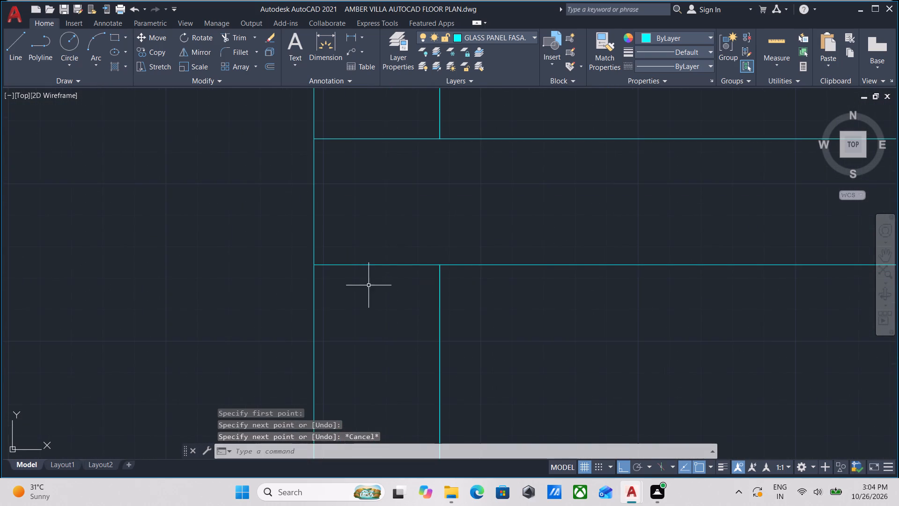
click(370, 285)
click(360, 218)
scroll(360, 218, down, 2)
middle_drag(360, 218, 361, 231)
key(o)
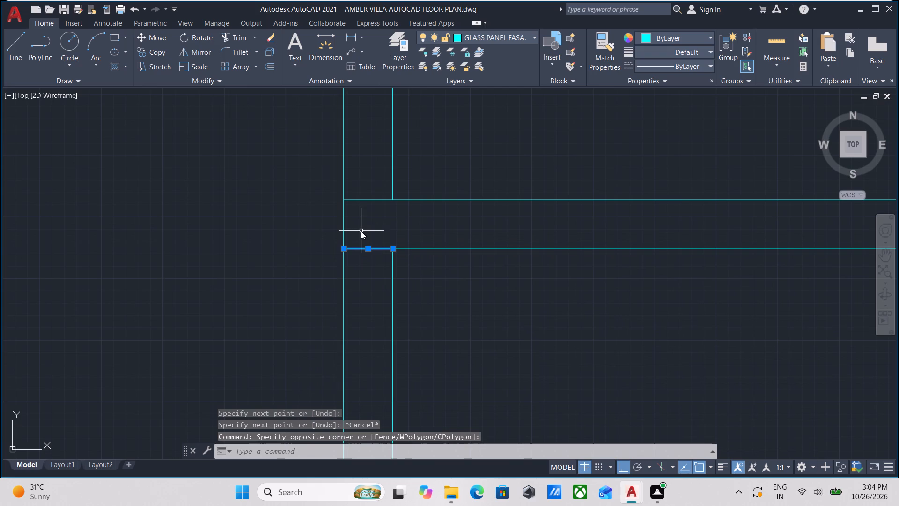
key(Return)
click(370, 247)
click(359, 323)
scroll(343, 327, down, 2)
middle_drag(344, 326, 355, 246)
key(2)
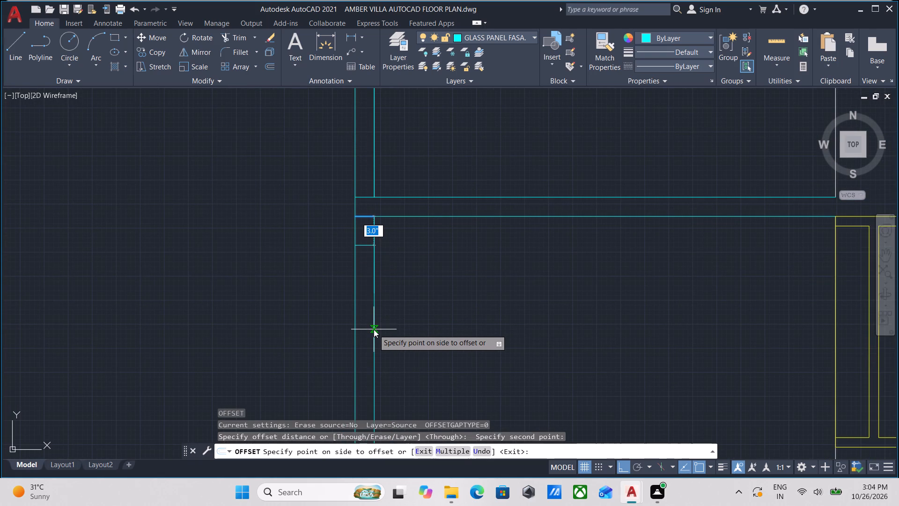
key(apostrophe)
key(Return)
scroll(411, 300, down, 3)
middle_drag(412, 300, 409, 271)
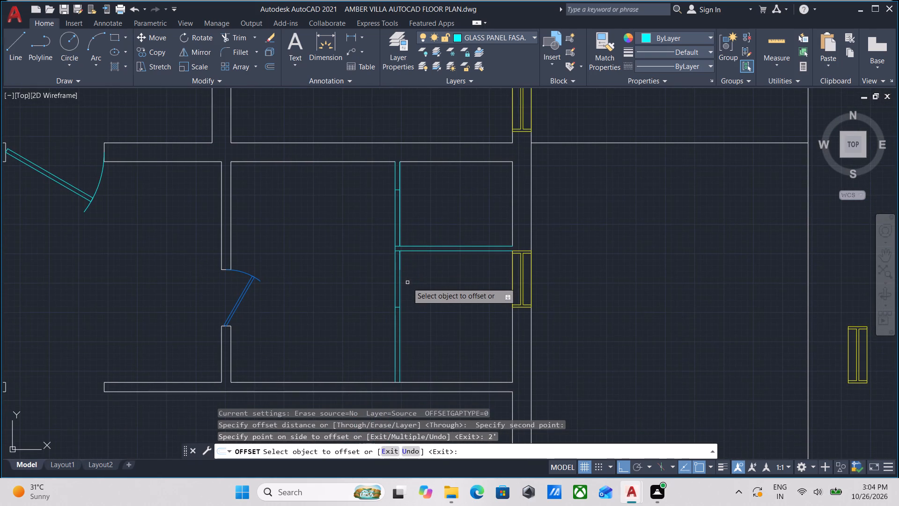
scroll(407, 283, up, 1)
key(Escape)
Pull the overlapping short segment just below the junction off the vertical partition's right-hand line and erase it.
scroll(402, 242, up, 1)
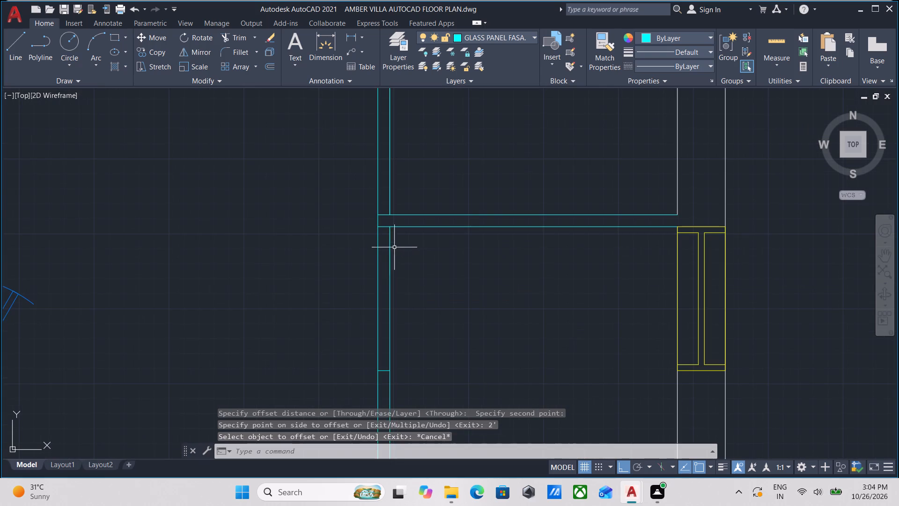
click(402, 276)
click(385, 260)
scroll(393, 275, up, 1)
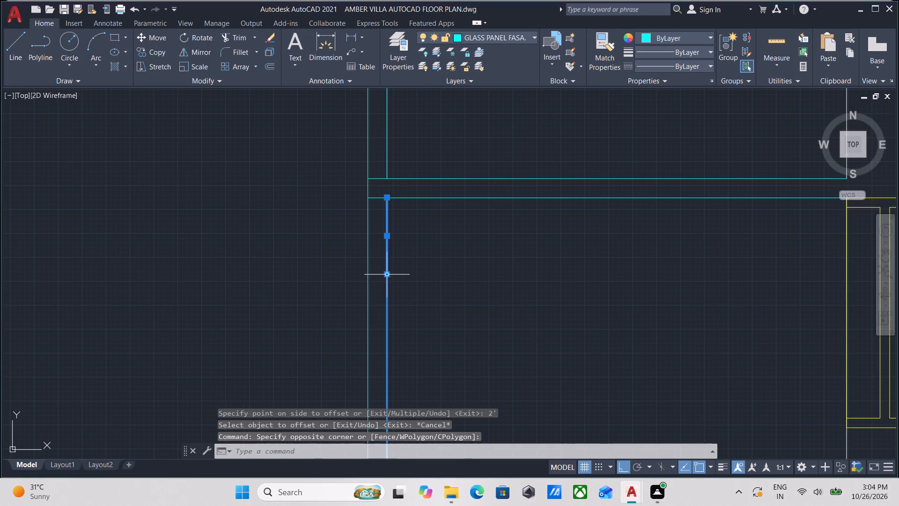
click(388, 276)
click(438, 257)
key(Escape)
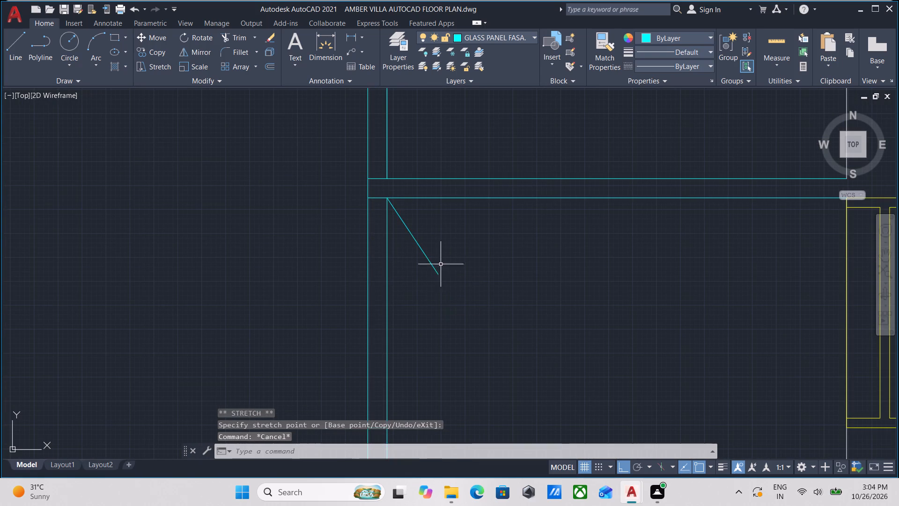
click(448, 303)
click(424, 248)
right_click(424, 248)
click(459, 260)
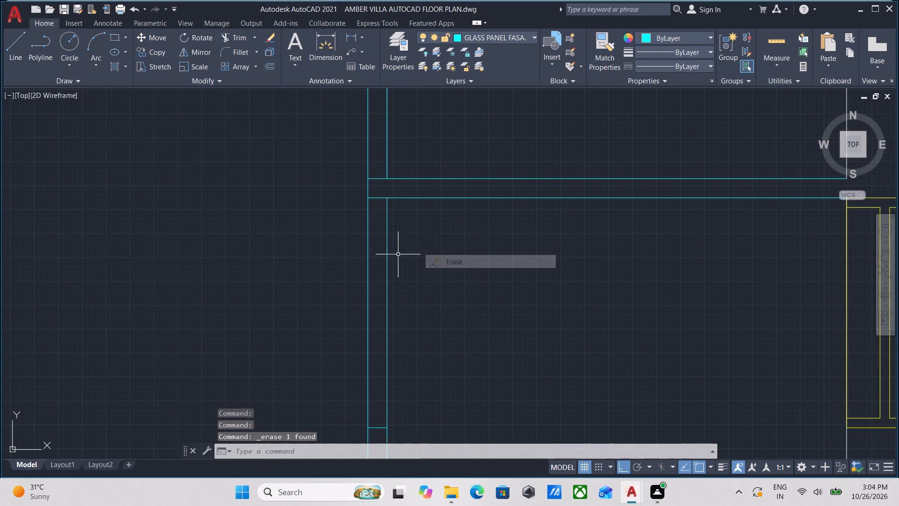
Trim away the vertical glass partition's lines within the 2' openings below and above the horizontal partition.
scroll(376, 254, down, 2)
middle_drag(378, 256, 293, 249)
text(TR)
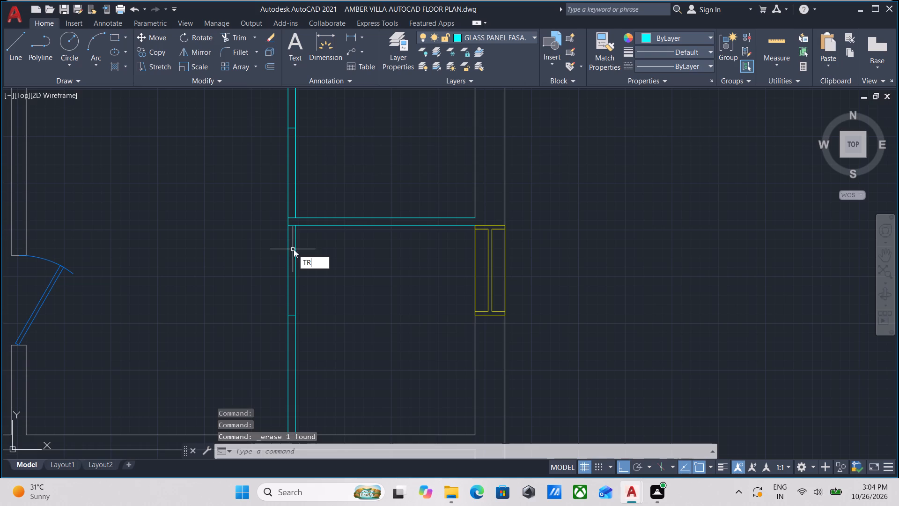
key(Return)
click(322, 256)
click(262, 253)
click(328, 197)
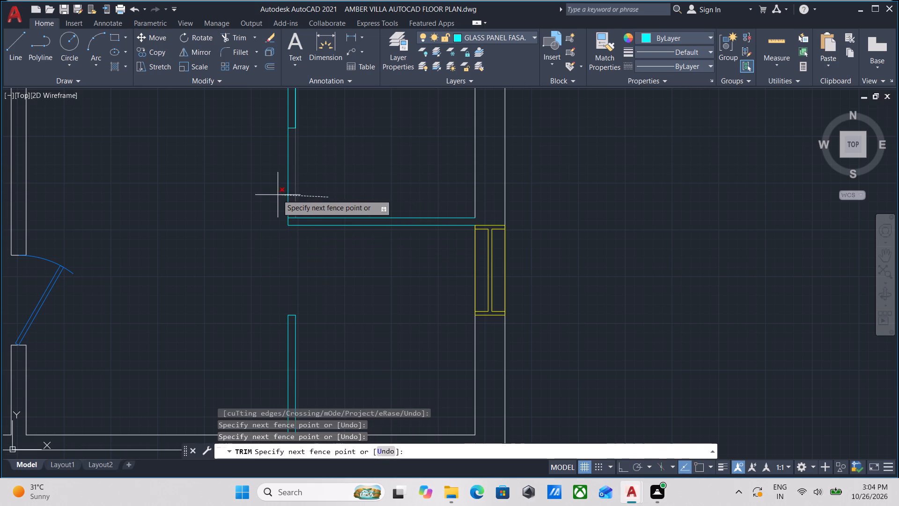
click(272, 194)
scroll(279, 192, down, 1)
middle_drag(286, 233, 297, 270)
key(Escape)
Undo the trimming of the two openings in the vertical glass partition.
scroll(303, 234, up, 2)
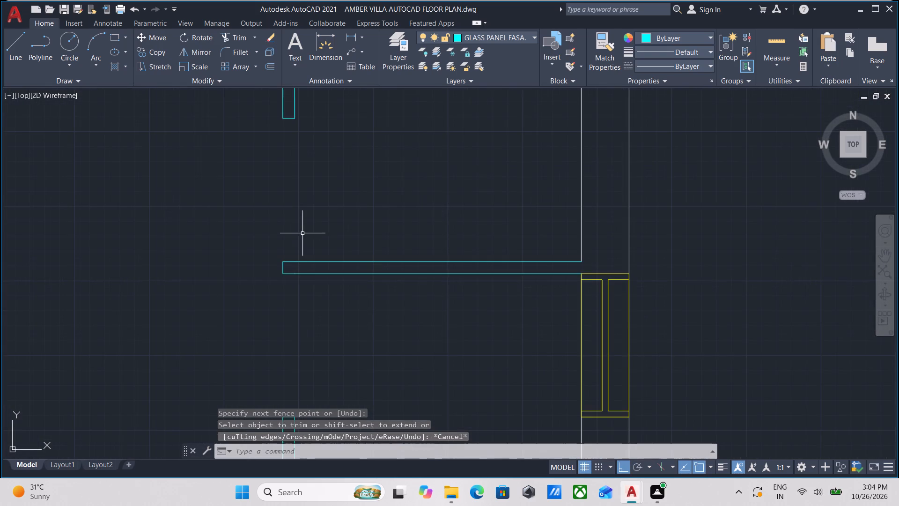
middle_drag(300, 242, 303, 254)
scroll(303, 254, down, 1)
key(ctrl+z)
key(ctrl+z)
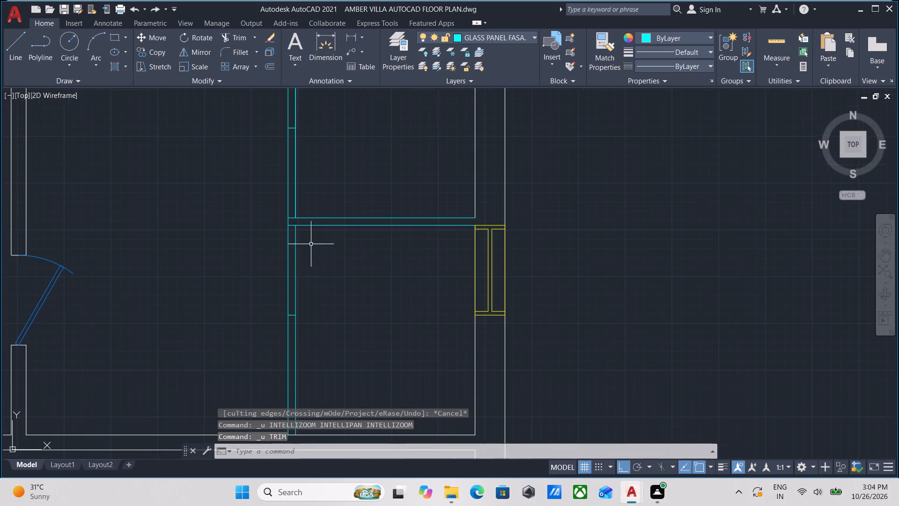
Draw a 2' vertical centre line between the midpoints of the short lines bounding the upper opening in the vertical partition.
scroll(319, 219, down, 2)
middle_drag(321, 244, 326, 268)
scroll(311, 232, up, 3)
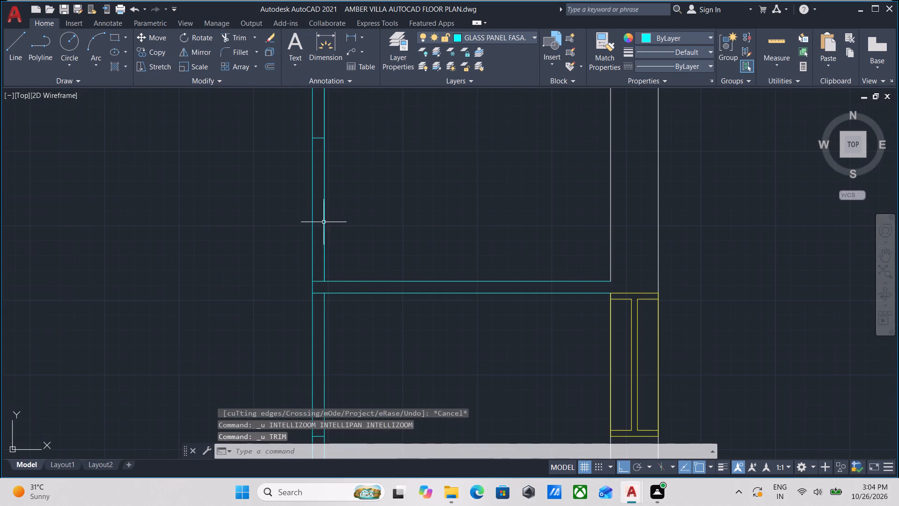
scroll(305, 218, up, 2)
middle_drag(354, 243, 354, 376)
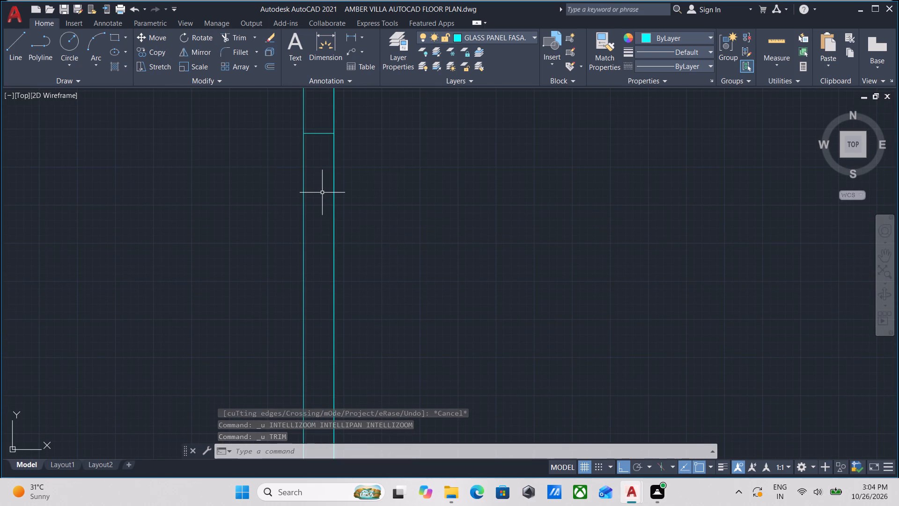
key(l)
key(Return)
scroll(338, 232, down, 2)
middle_drag(338, 232, 354, 175)
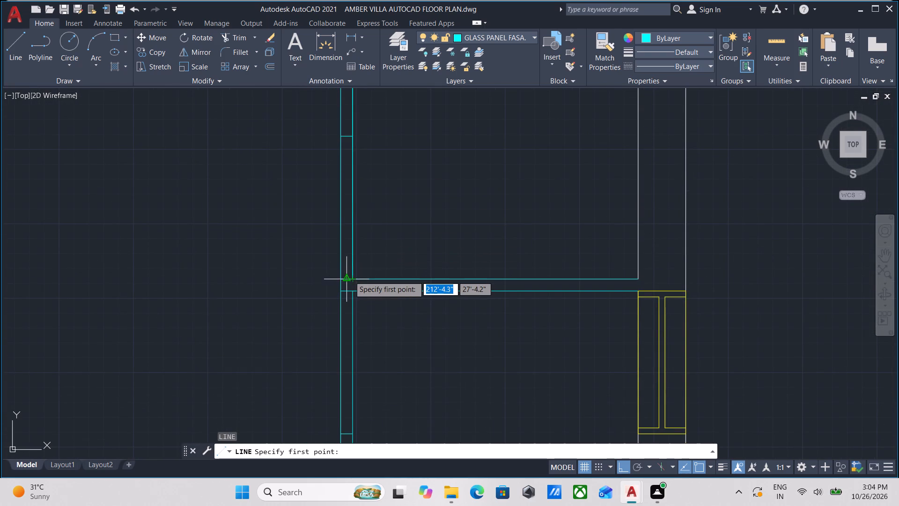
scroll(348, 276, up, 3)
click(340, 293)
middle_drag(323, 157, 336, 214)
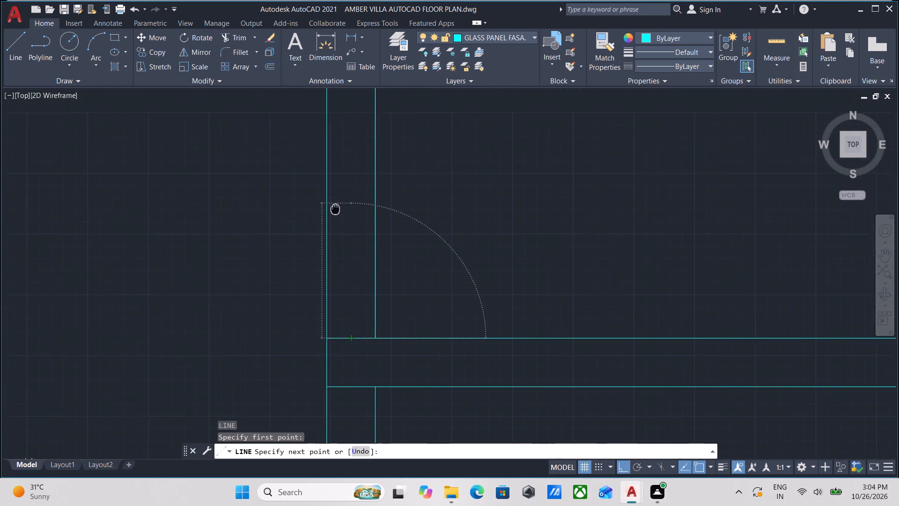
middle_drag(336, 214, 340, 229)
scroll(354, 185, down, 1)
middle_drag(352, 188, 370, 290)
scroll(377, 151, down, 1)
middle_drag(374, 162, 364, 221)
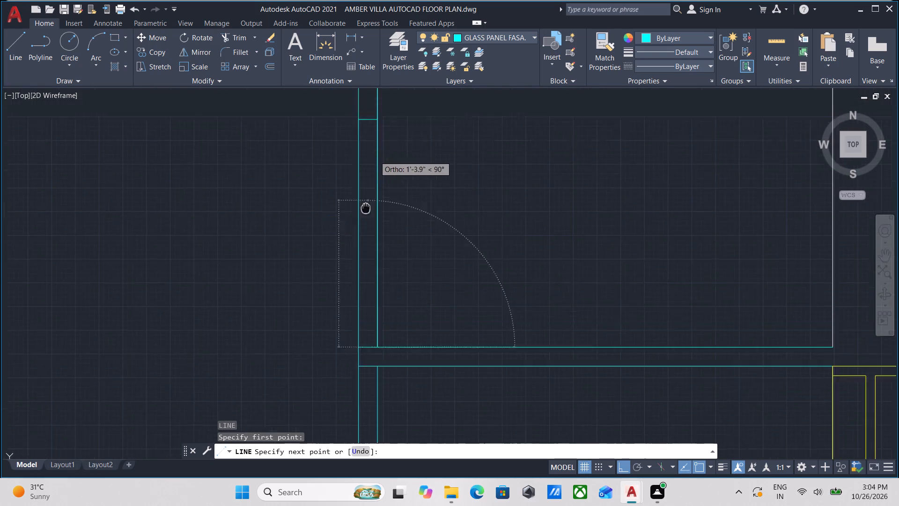
middle_drag(364, 221, 358, 307)
middle_drag(359, 340, 369, 253)
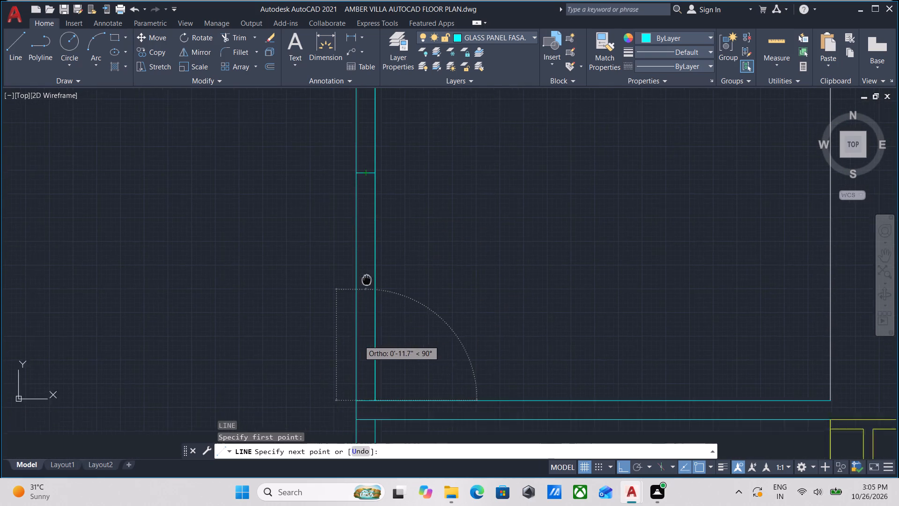
middle_drag(369, 253, 371, 209)
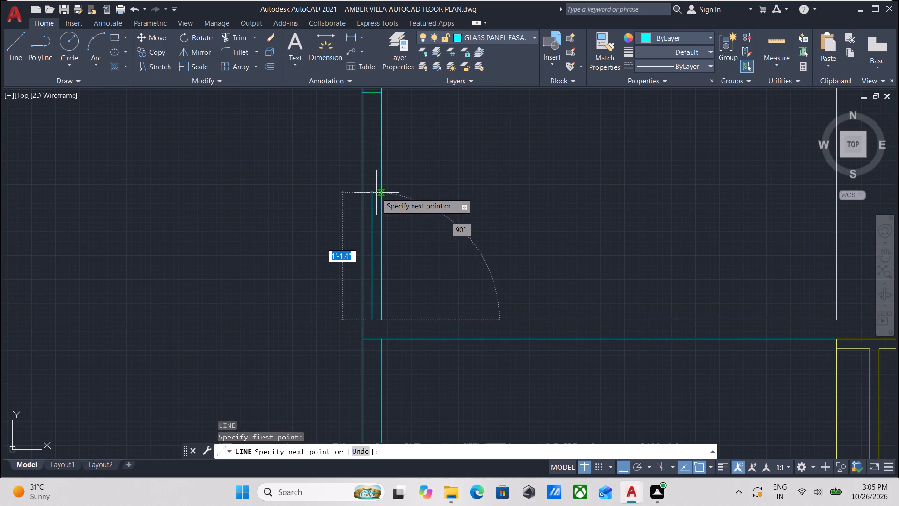
scroll(376, 193, down, 1)
scroll(374, 199, up, 2)
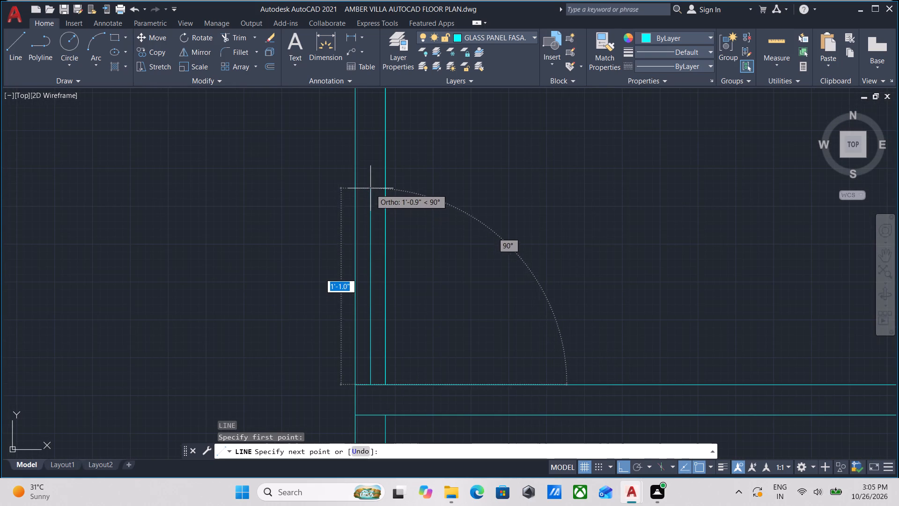
scroll(370, 186, down, 1)
middle_drag(370, 186, 387, 293)
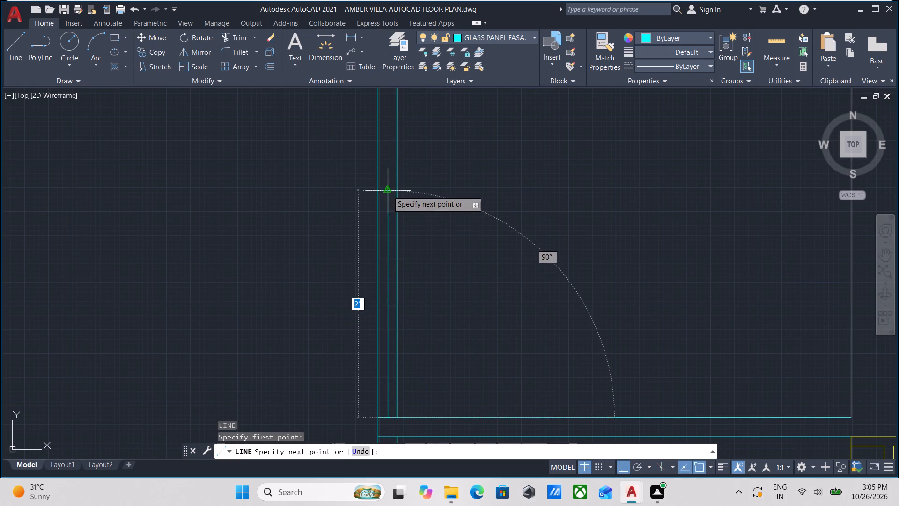
click(388, 191)
key(Escape)
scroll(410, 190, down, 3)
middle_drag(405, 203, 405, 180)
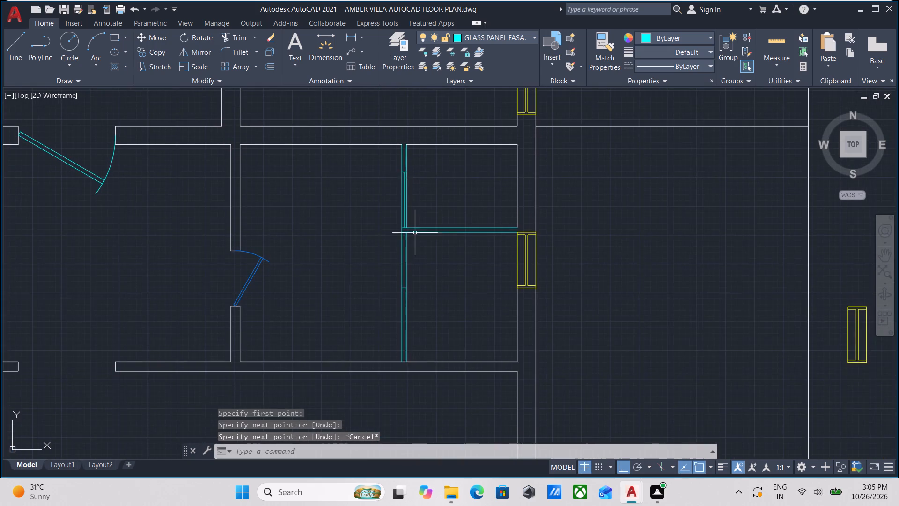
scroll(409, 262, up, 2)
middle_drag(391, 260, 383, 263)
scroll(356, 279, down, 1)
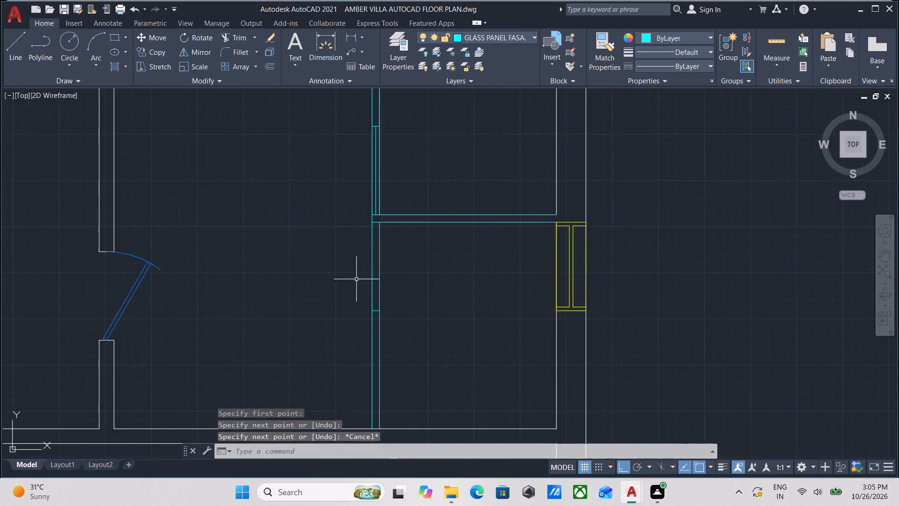
Draw a 2' vertical centre line between the midpoints of the short lines bounding the lower opening in the vertical partition.
middle_drag(356, 279, 357, 348)
scroll(367, 349, up, 1)
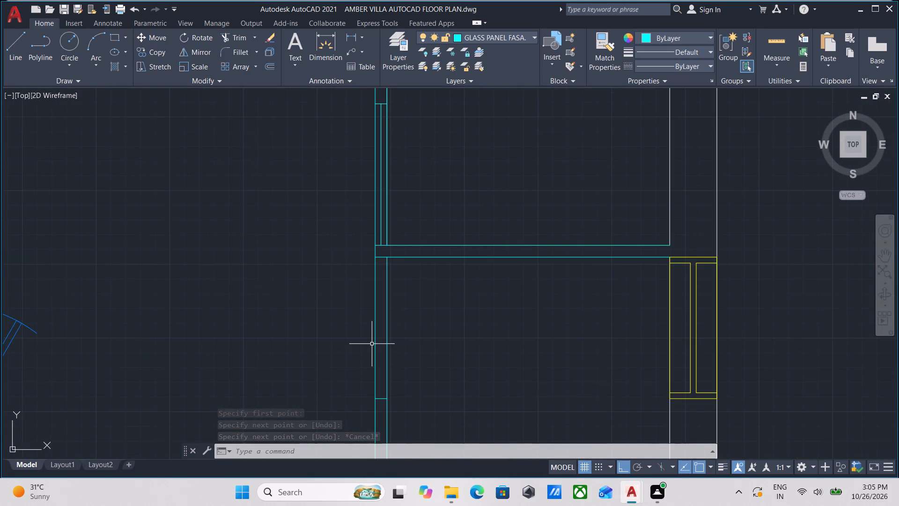
key(l)
key(Return)
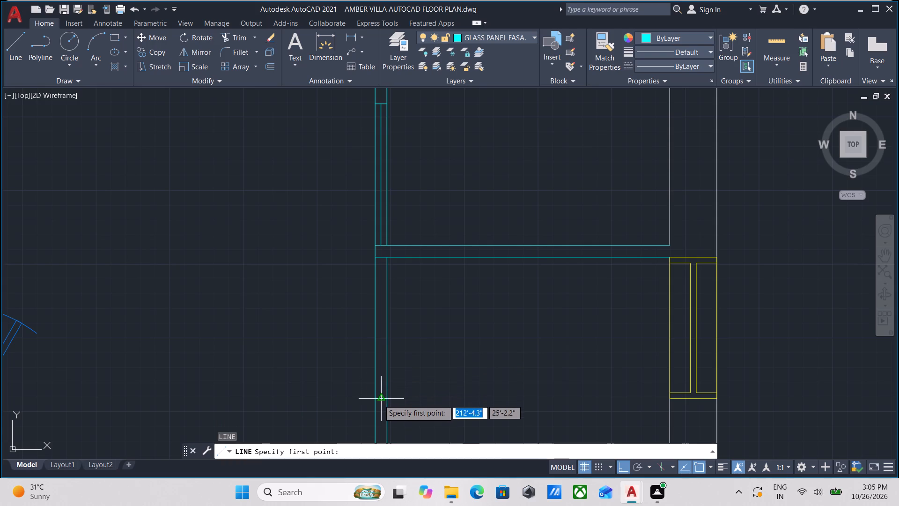
click(379, 400)
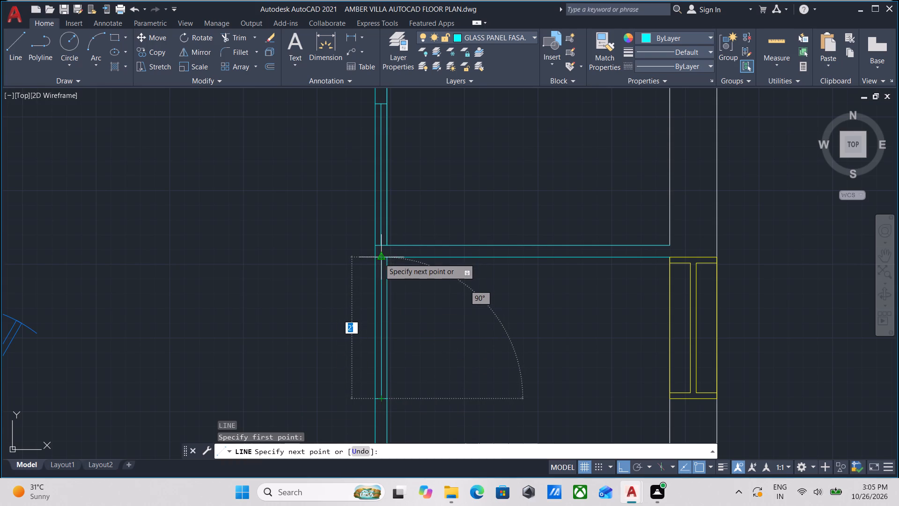
click(380, 259)
key(Escape)
scroll(393, 258, down, 2)
scroll(407, 282, up, 2)
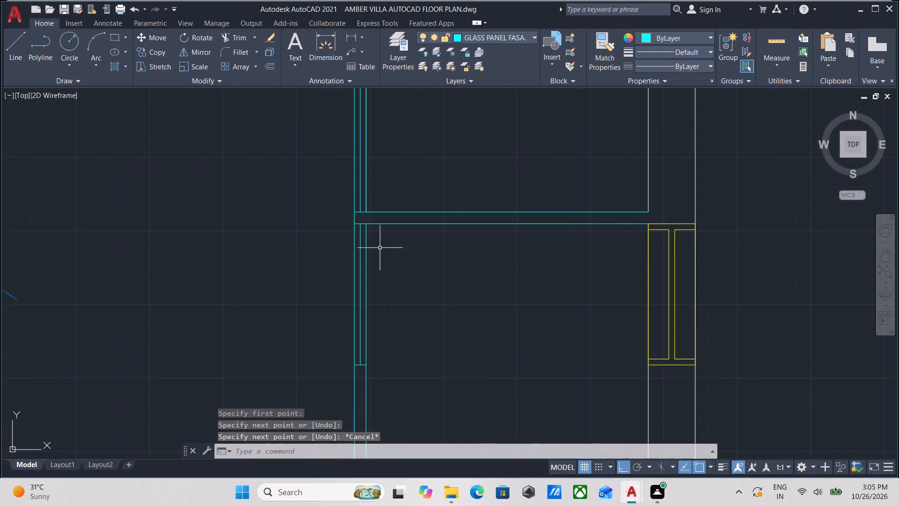
Join the horizontal glass partition's two long lines with their short end segments at the vertical partition.
scroll(309, 185, down, 2)
middle_drag(309, 193, 321, 246)
scroll(373, 252, up, 1)
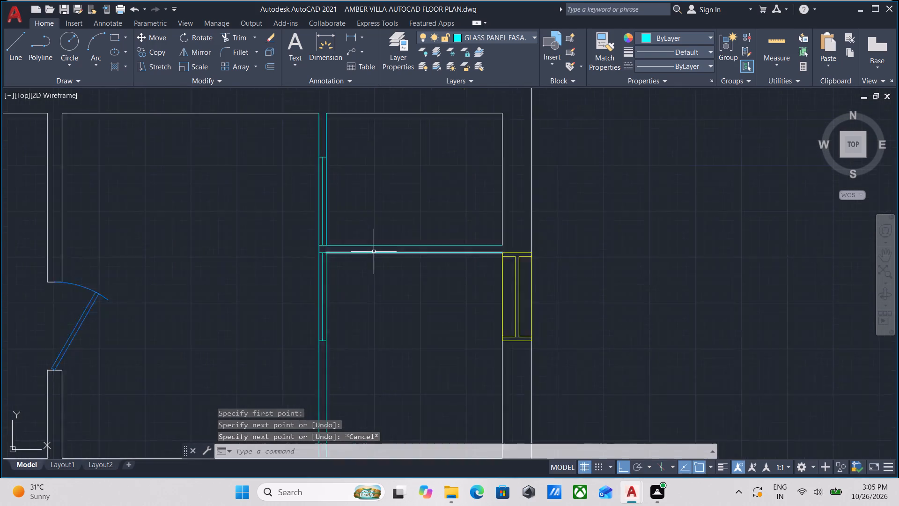
scroll(374, 252, up, 2)
scroll(374, 252, down, 3)
middle_drag(374, 252, 378, 213)
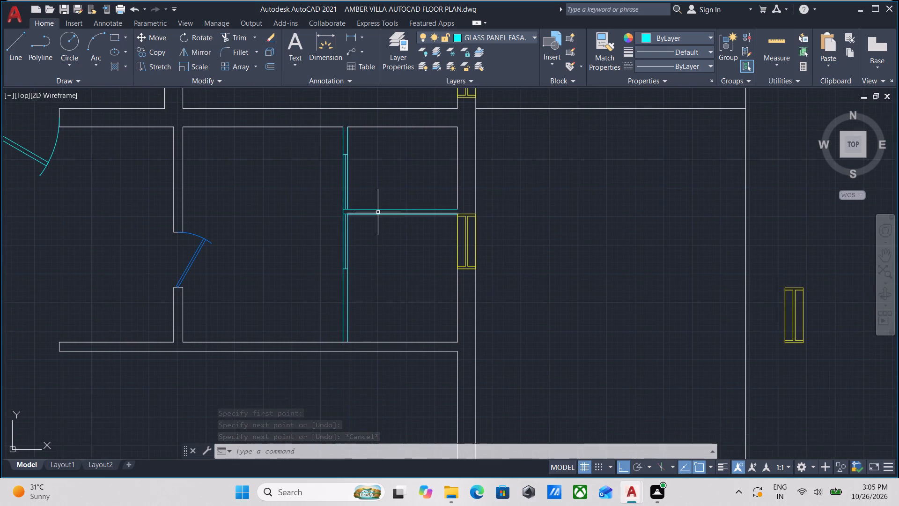
scroll(367, 220, up, 2)
scroll(310, 202, up, 3)
click(312, 208)
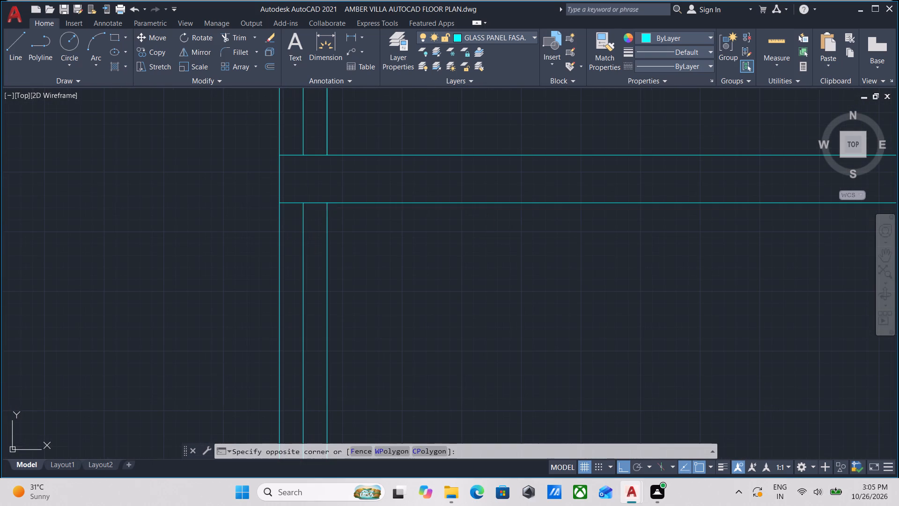
click(309, 195)
click(384, 223)
click(350, 186)
middle_drag(365, 179, 299, 235)
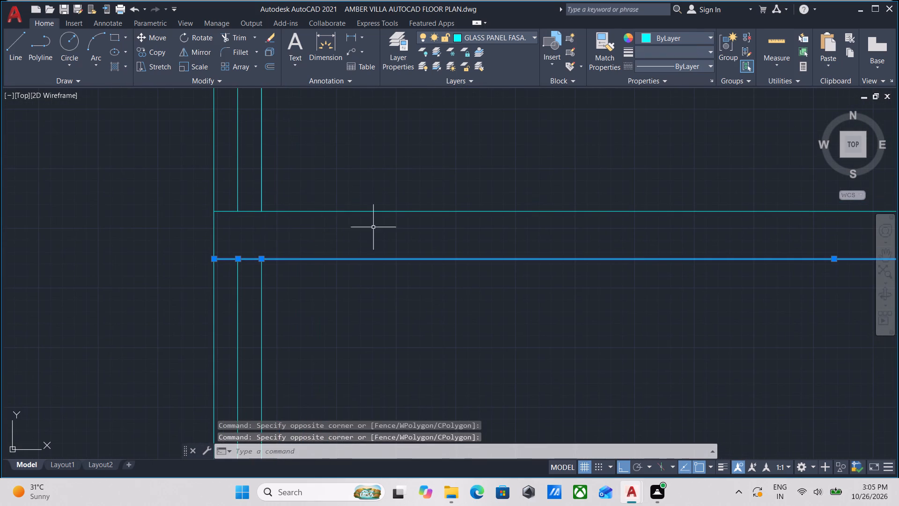
drag(375, 227, 364, 217)
click(322, 185)
scroll(263, 207, up, 3)
click(210, 244)
click(173, 188)
scroll(237, 191, down, 2)
middle_drag(236, 192, 225, 197)
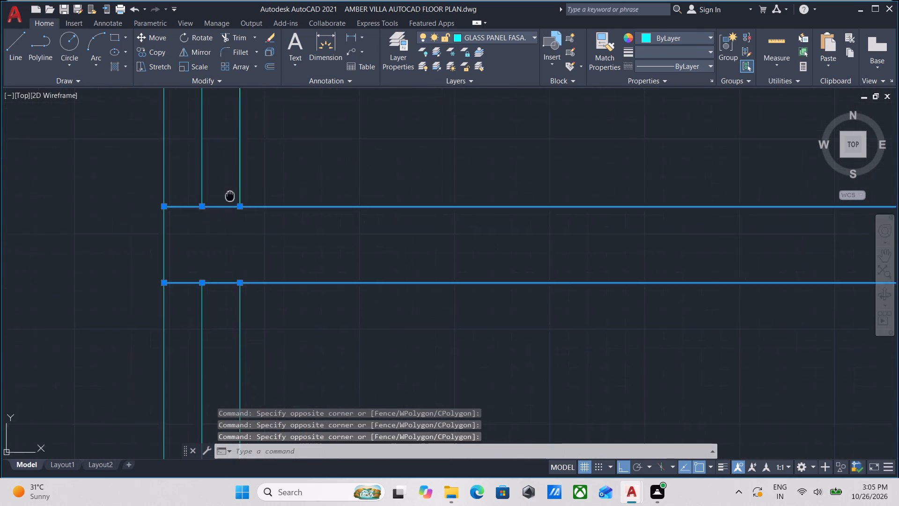
middle_drag(225, 197, 160, 209)
scroll(247, 218, down, 3)
middle_drag(247, 219, 153, 225)
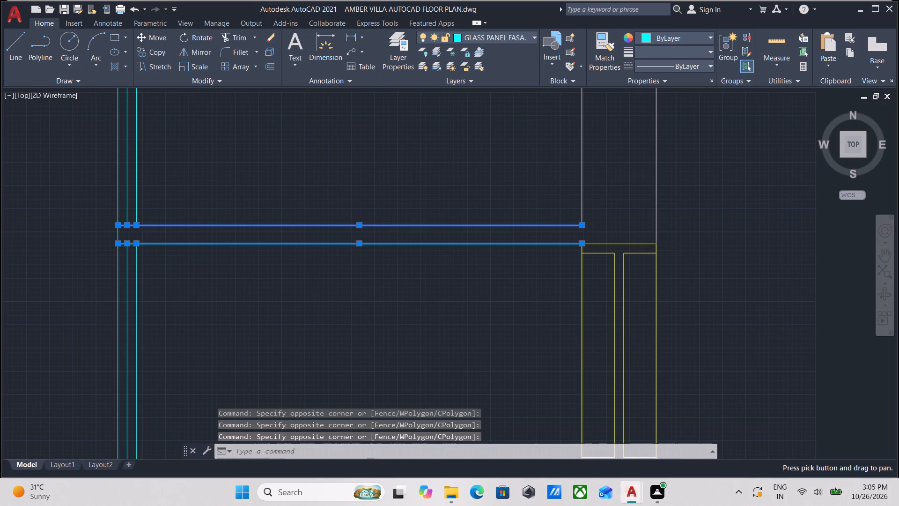
text(JOIN)
key(Return)
Check the joined lines of the horizontal partition at the junction by selecting them.
scroll(134, 224, up, 2)
click(134, 245)
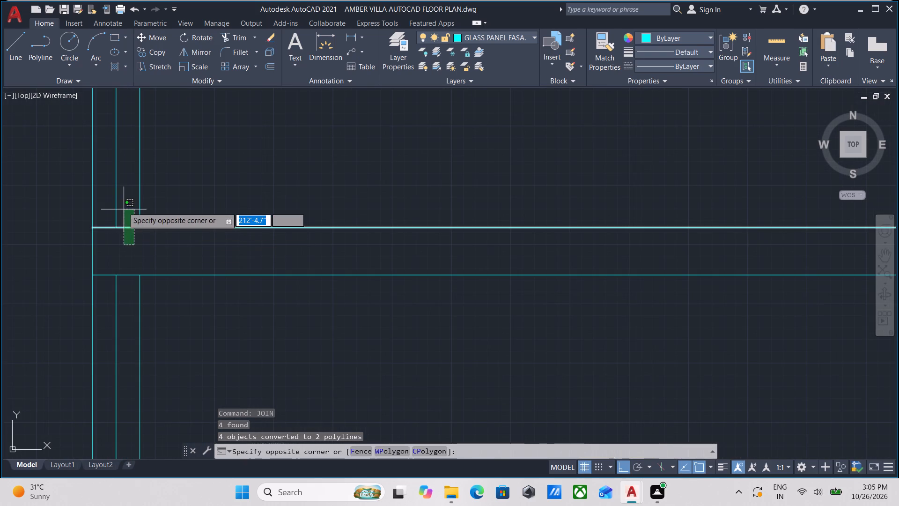
click(123, 207)
key(Escape)
drag(228, 316, 225, 309)
click(201, 240)
scroll(117, 275, up, 1)
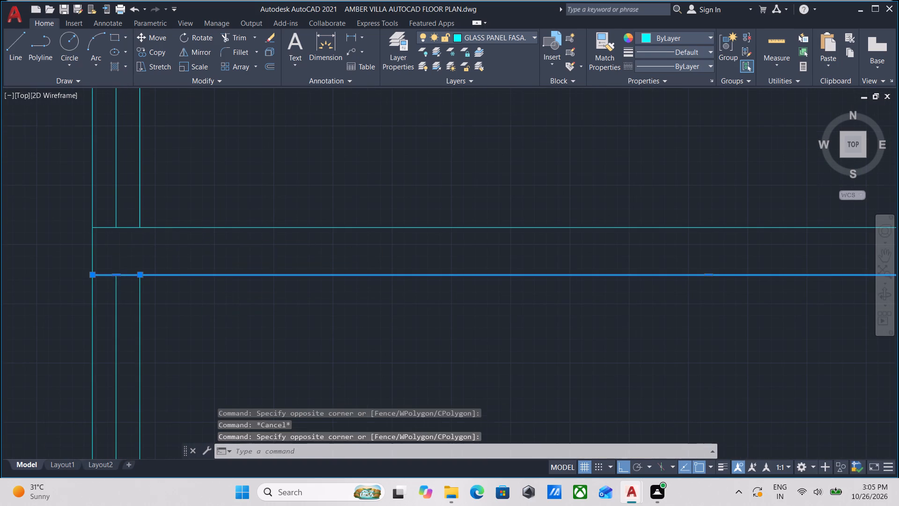
scroll(117, 275, up, 1)
click(117, 275)
key(Escape)
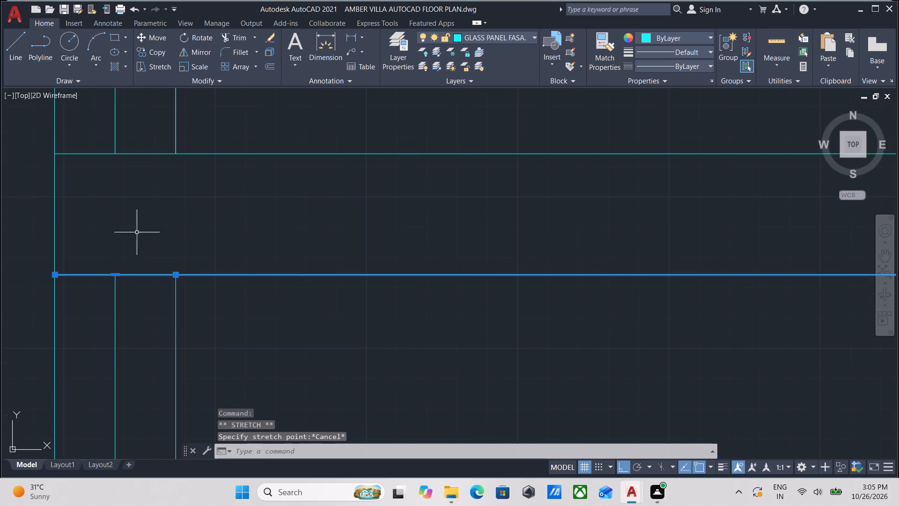
scroll(138, 231, down, 2)
middle_drag(138, 231, 148, 240)
key(Escape)
scroll(152, 239, down, 2)
key(Escape)
Examine the glass partition junction, its two door panels and the surrounding rooms.
scroll(196, 220, down, 2)
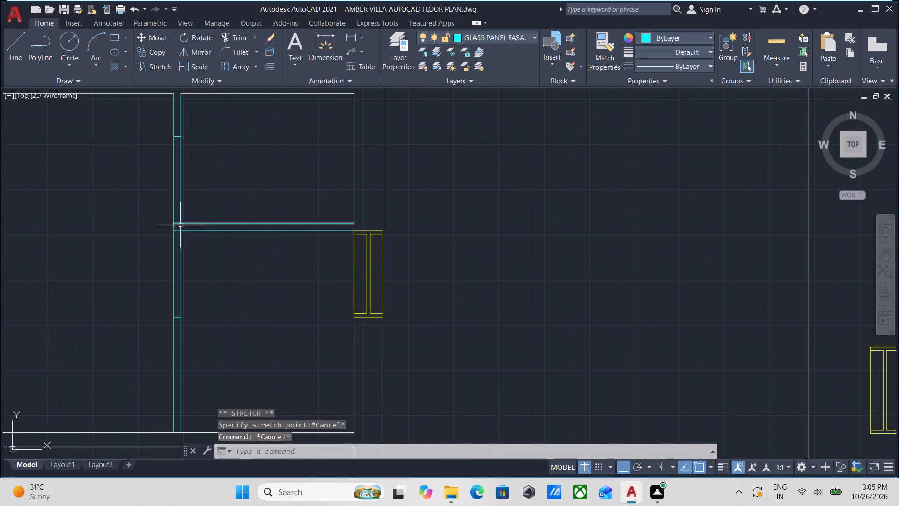
middle_drag(156, 225, 239, 275)
scroll(318, 233, down, 1)
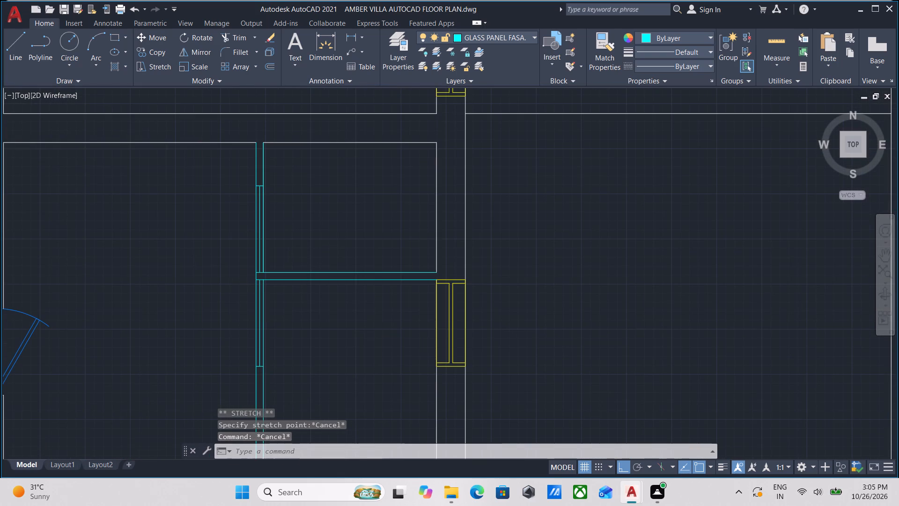
scroll(274, 261, up, 2)
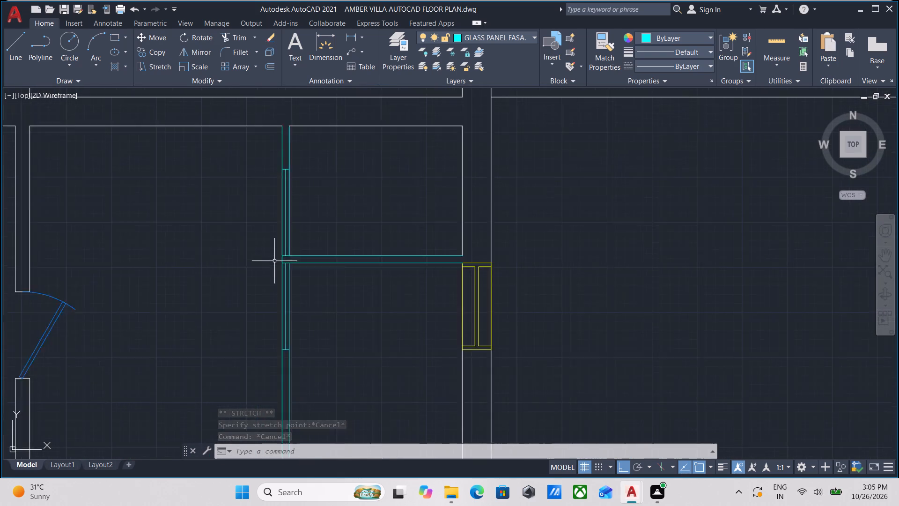
scroll(302, 262, up, 2)
middle_drag(280, 255, 306, 286)
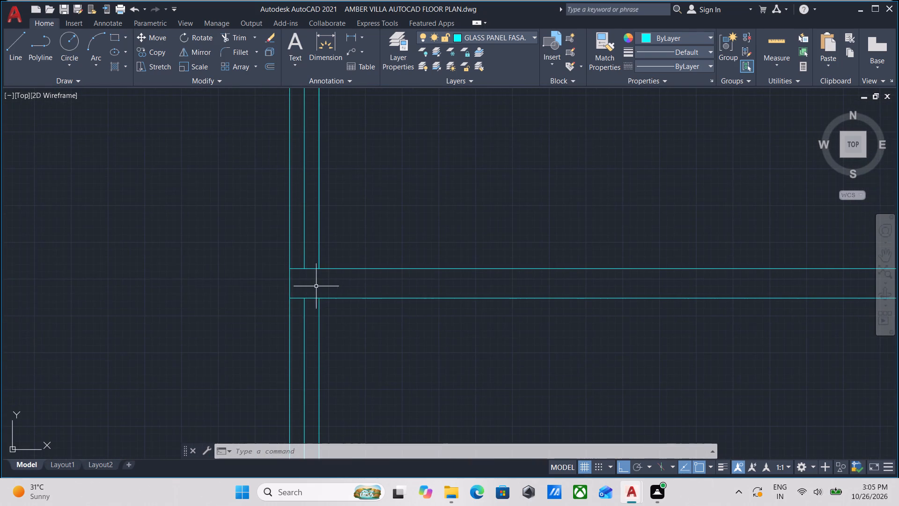
scroll(326, 285, down, 2)
scroll(369, 223, down, 2)
middle_drag(368, 230, 371, 246)
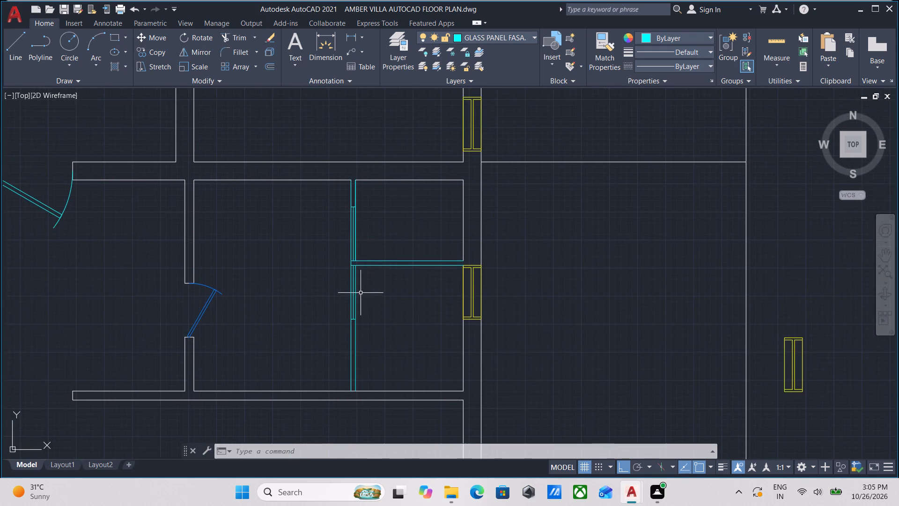
scroll(359, 294, up, 2)
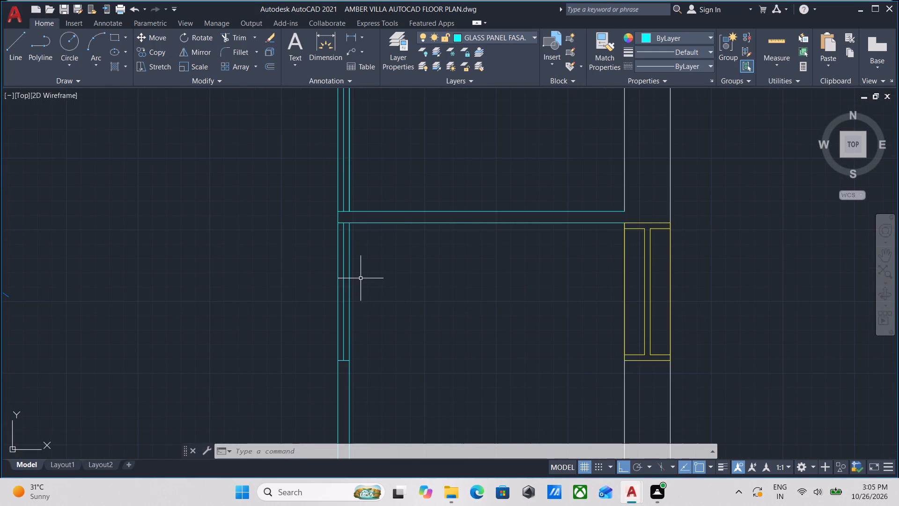
scroll(366, 278, down, 2)
middle_drag(324, 254, 351, 280)
middle_drag(304, 244, 317, 258)
scroll(304, 244, down, 1)
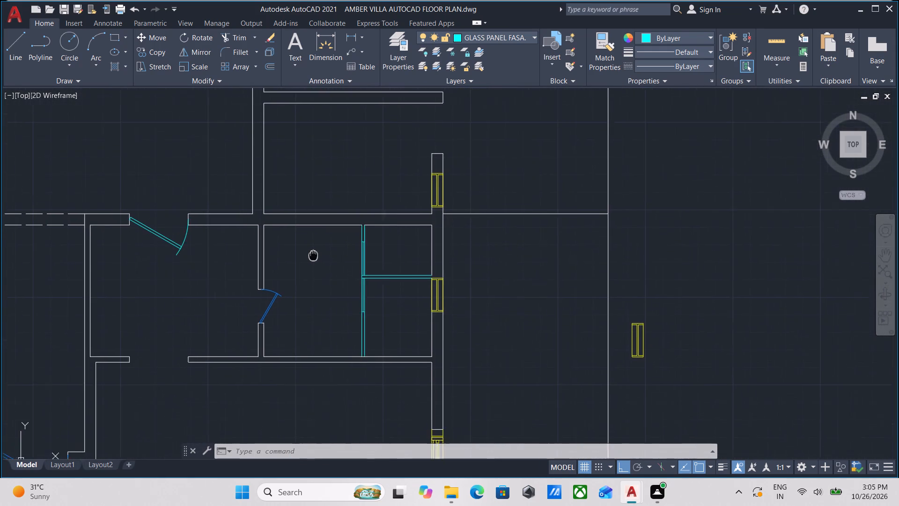
middle_drag(317, 258, 326, 263)
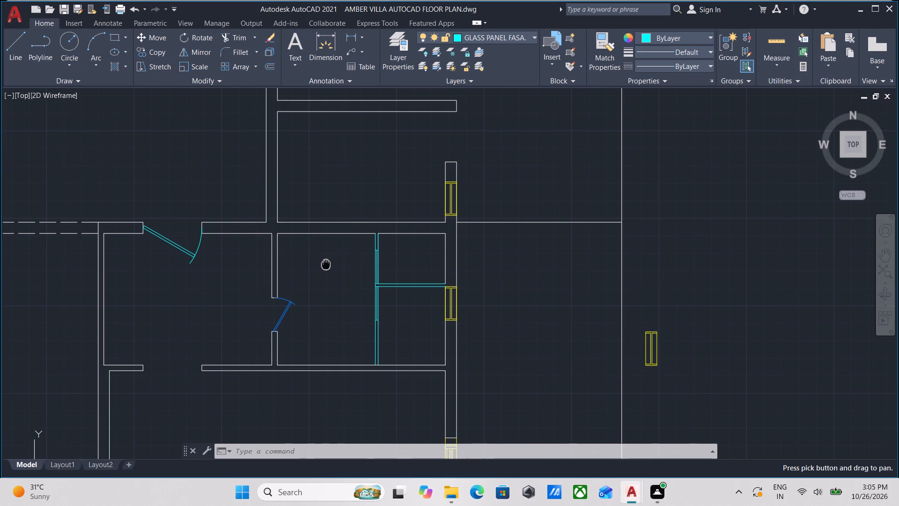
scroll(326, 263, down, 1)
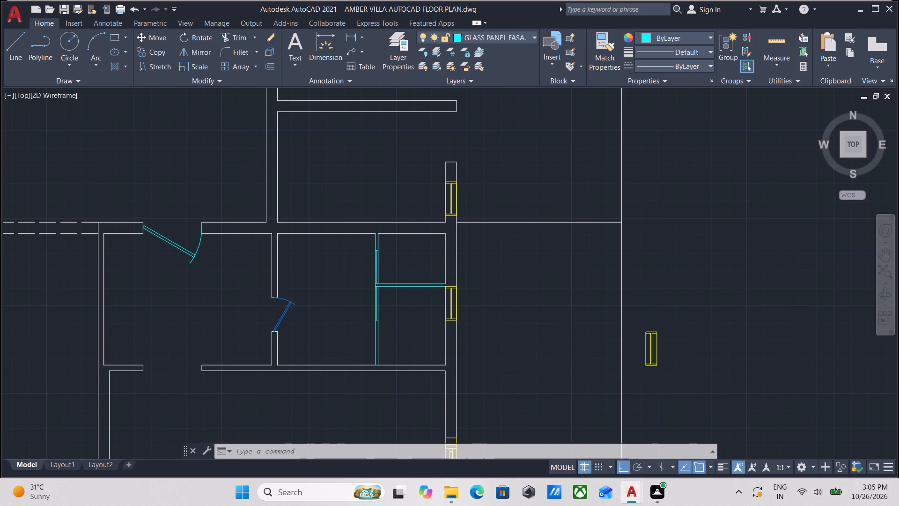
scroll(231, 260, up, 2)
scroll(250, 259, down, 1)
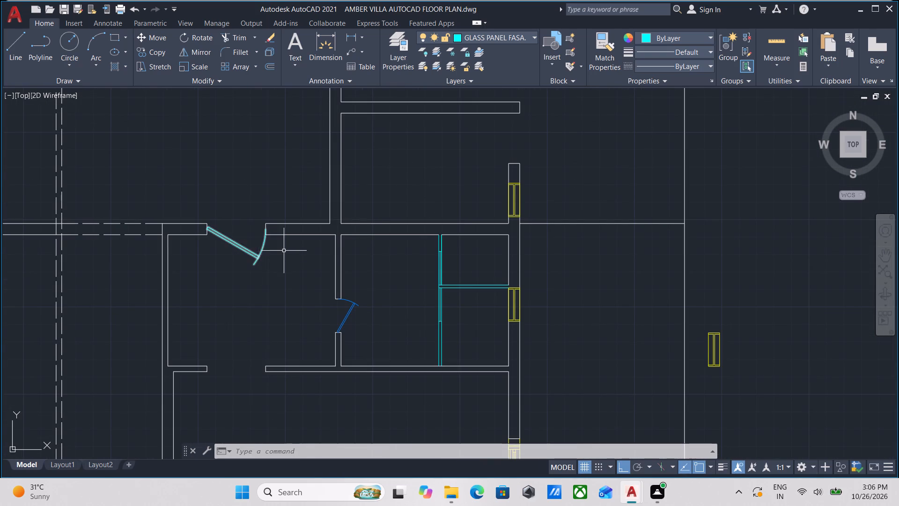
Move the cyan swing door in the horizontal wall northwest of the glass partition to the DOORS layer.
scroll(289, 252, down, 1)
middle_drag(289, 252, 313, 238)
scroll(303, 247, up, 1)
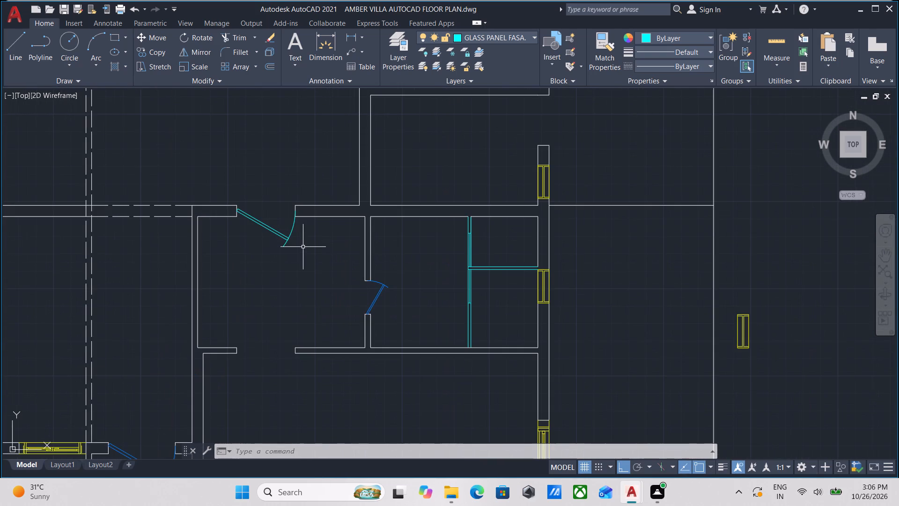
scroll(303, 247, down, 1)
middle_drag(308, 259, 310, 269)
click(310, 269)
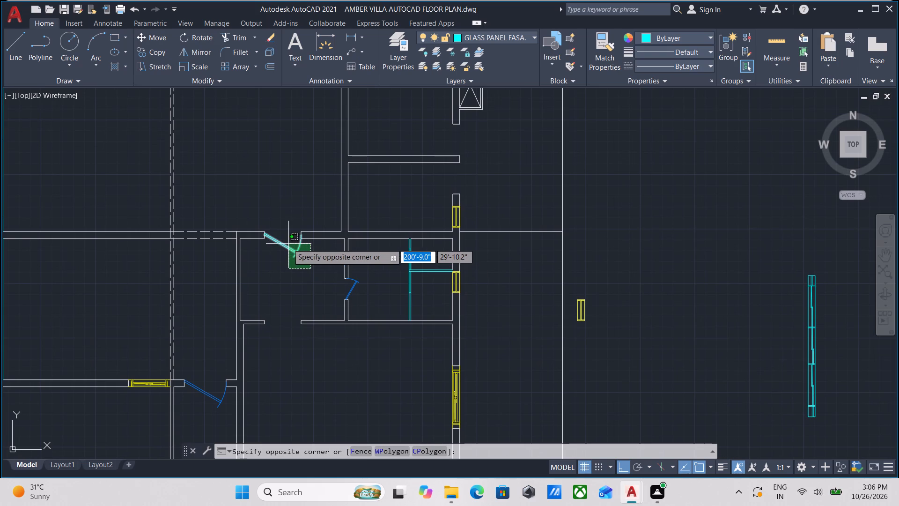
click(287, 244)
click(486, 37)
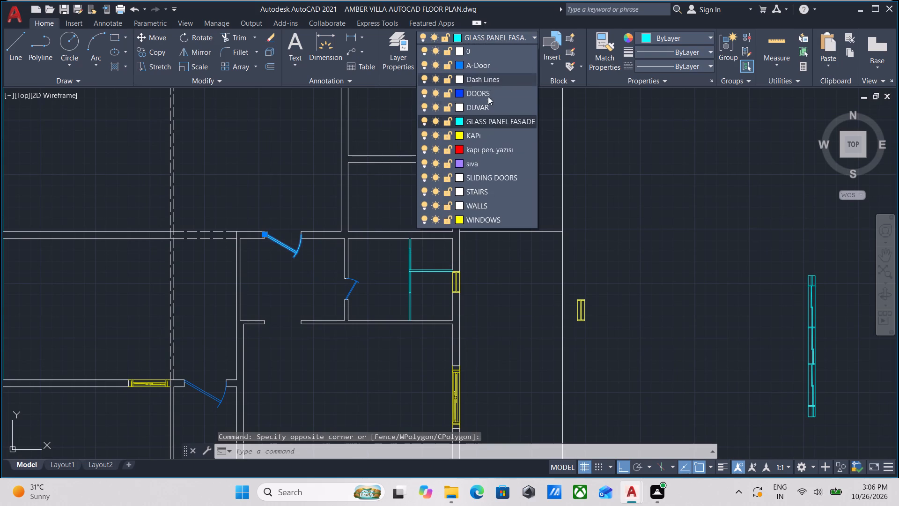
click(492, 93)
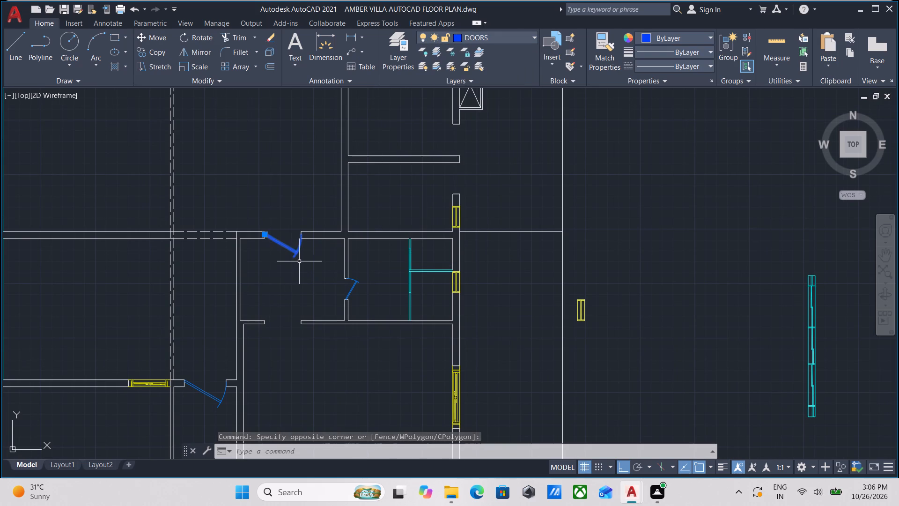
scroll(300, 261, up, 1)
scroll(300, 261, down, 1)
key(Escape)
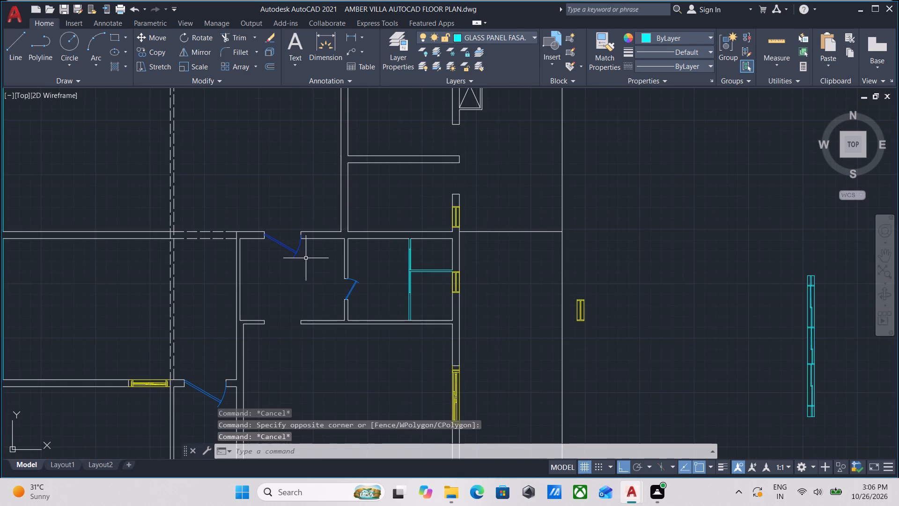
Move the small swing door in the vertical wall west of the glass partition to the DOORS layer.
scroll(306, 258, down, 1)
middle_drag(307, 260, 302, 280)
scroll(303, 281, up, 1)
scroll(348, 291, up, 2)
click(367, 303)
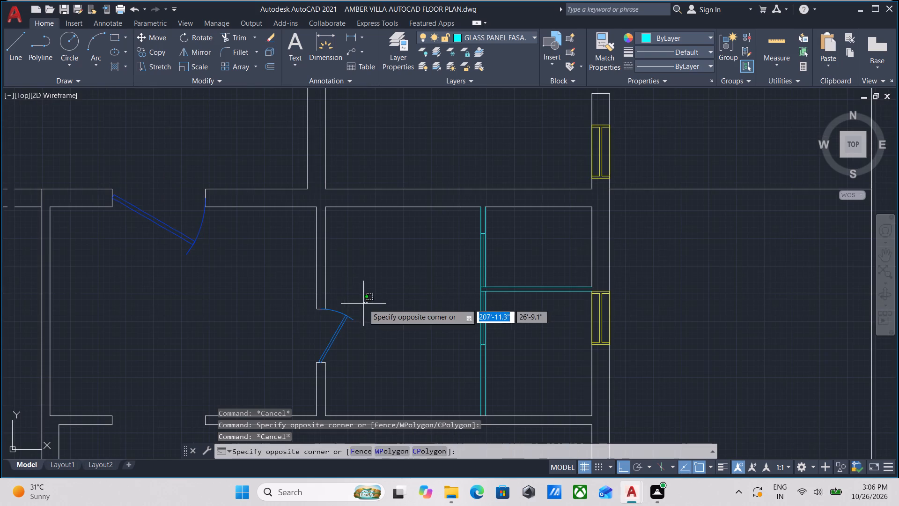
click(327, 333)
scroll(343, 334, up, 2)
key(Escape)
scroll(368, 284, down, 1)
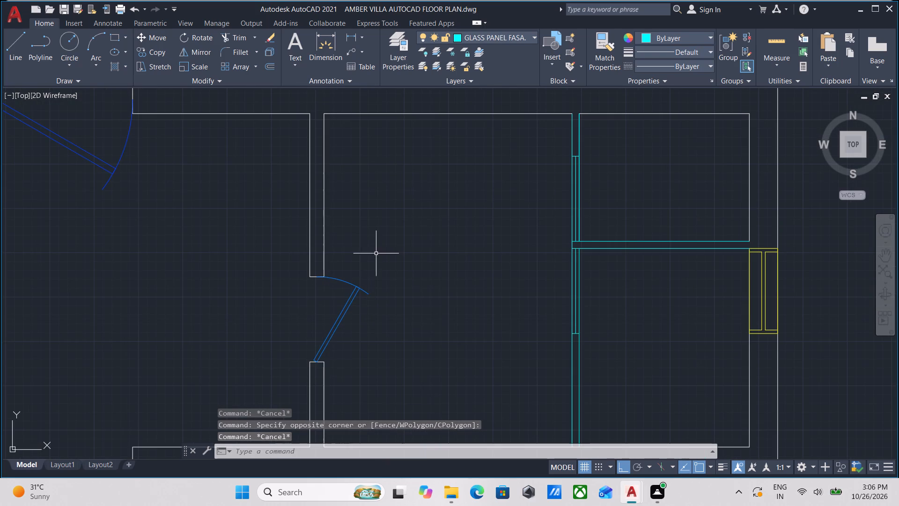
drag(376, 252, 364, 271)
click(347, 325)
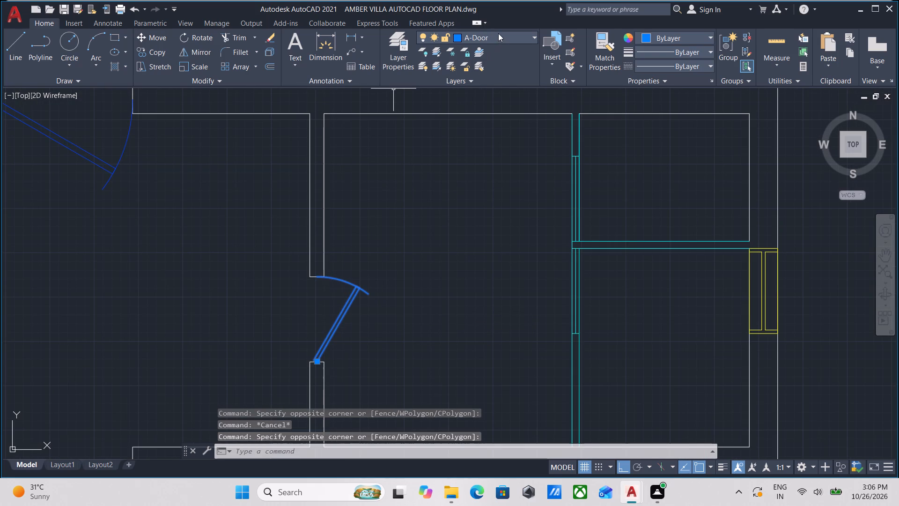
click(498, 33)
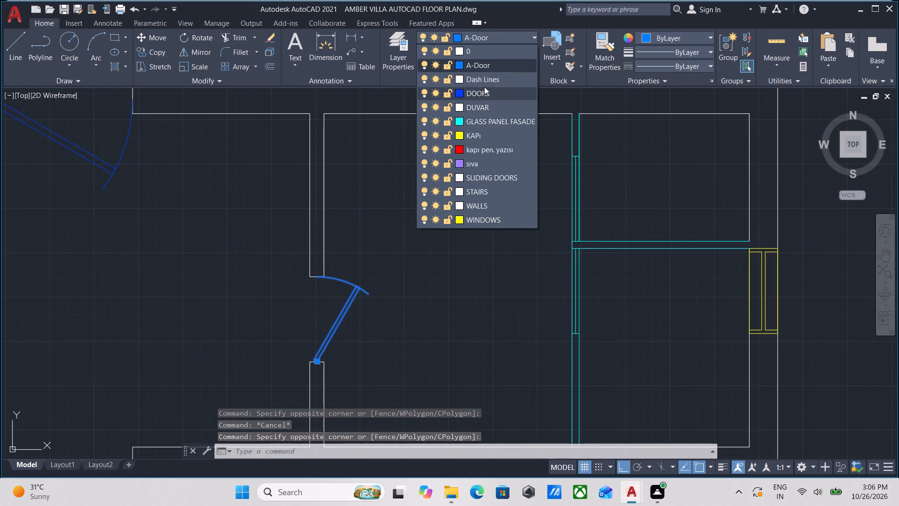
click(484, 89)
key(Escape)
scroll(344, 323, up, 1)
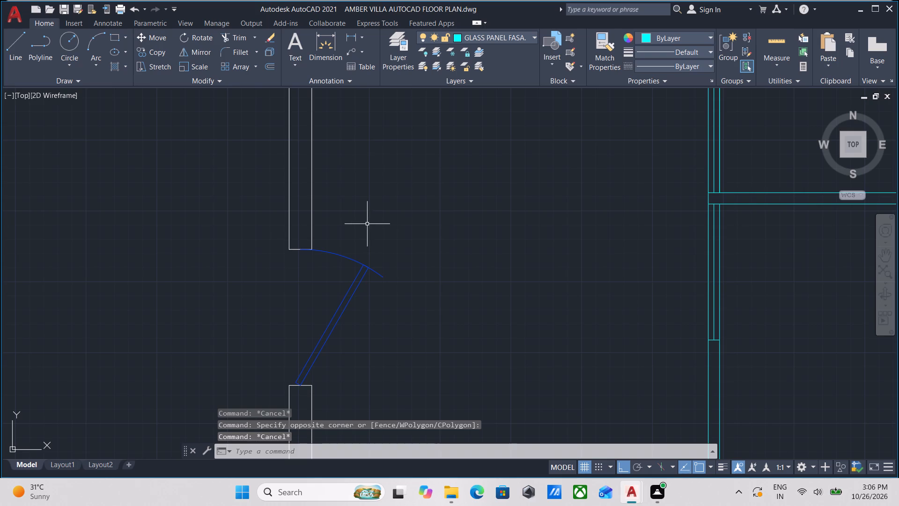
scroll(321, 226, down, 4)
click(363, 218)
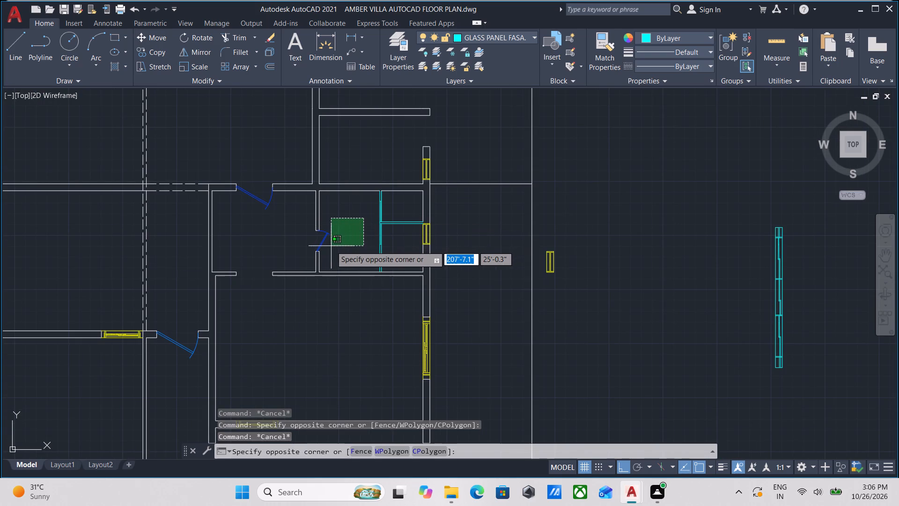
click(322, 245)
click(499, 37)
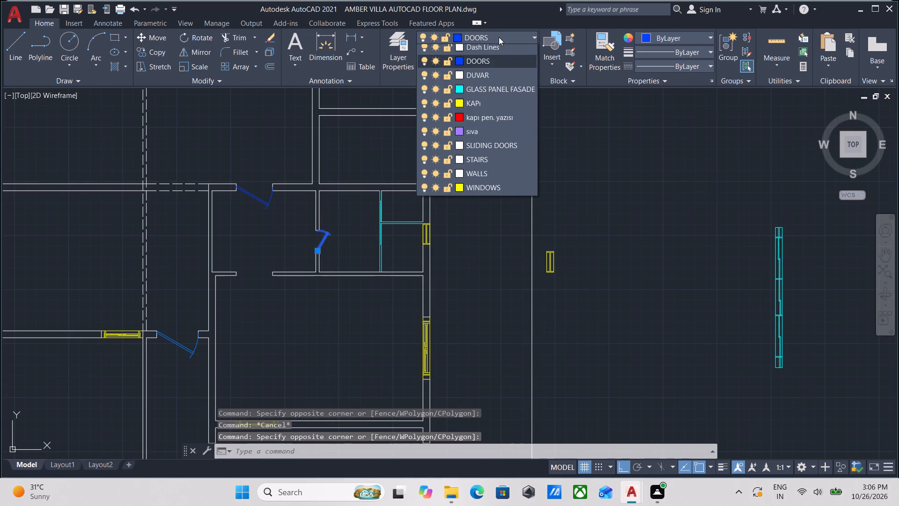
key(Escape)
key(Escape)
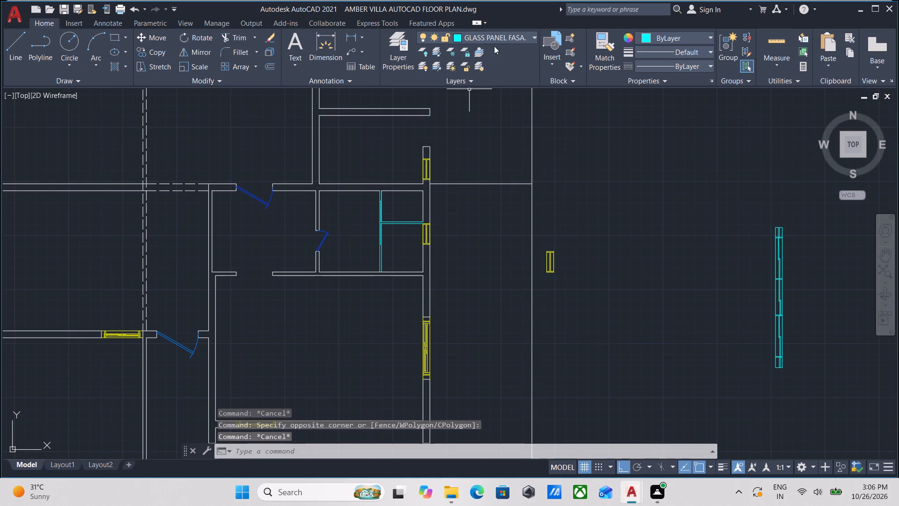
Make DOORS the current layer.
click(498, 37)
click(486, 90)
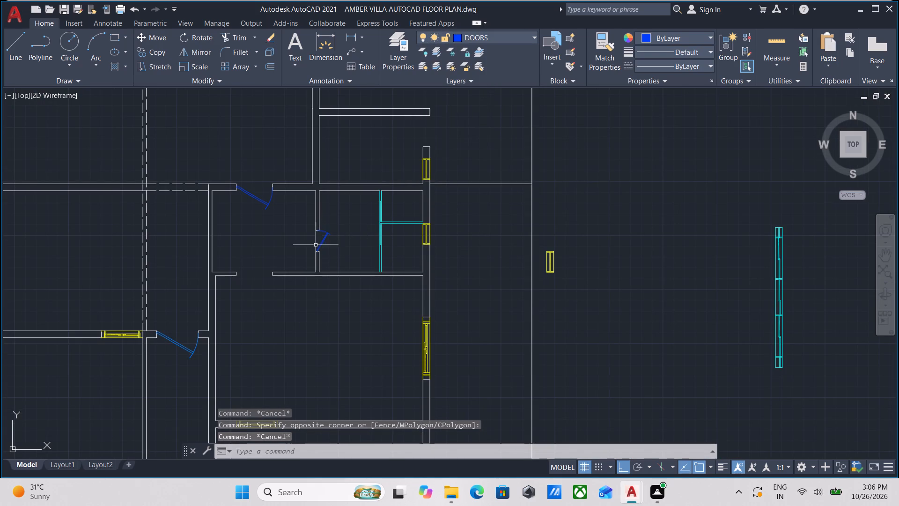
Copy the small swing door from its hinge corner to the midpoint of the east wall's end, just north of the upper yellow window.
scroll(311, 244, up, 3)
scroll(364, 231, down, 1)
middle_drag(364, 231, 251, 246)
scroll(277, 231, down, 2)
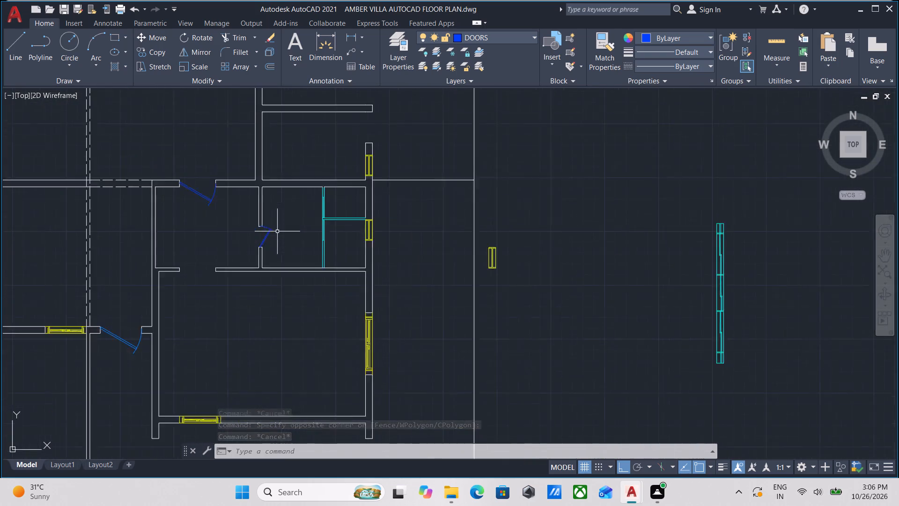
middle_drag(278, 232, 327, 260)
scroll(291, 251, down, 1)
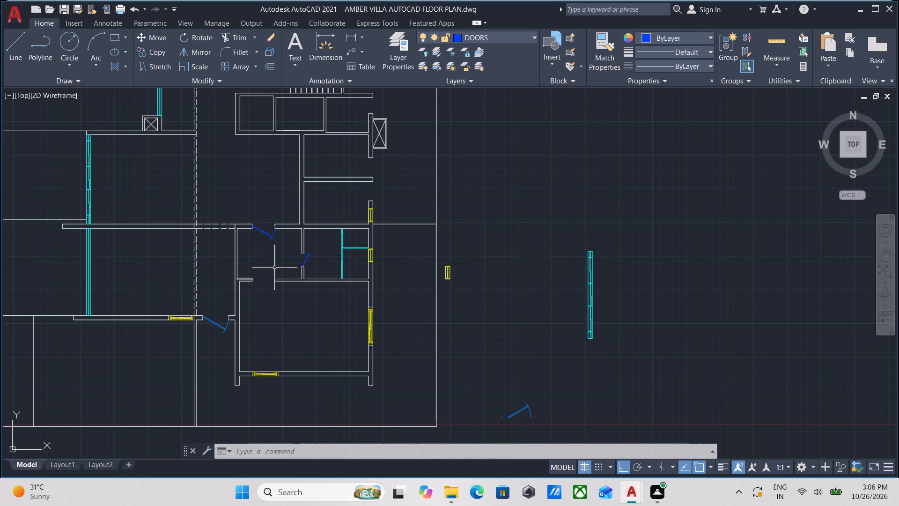
scroll(357, 214, up, 1)
scroll(280, 269, up, 2)
click(306, 335)
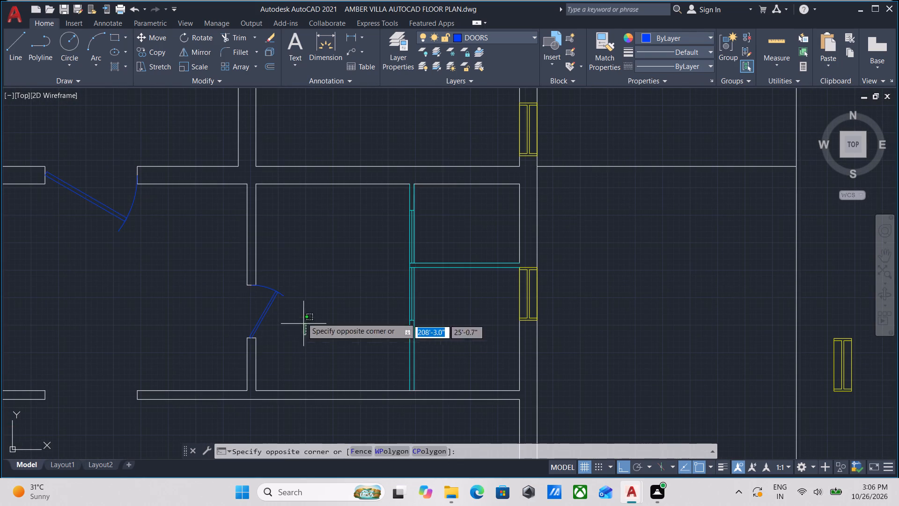
click(272, 259)
scroll(309, 264, down, 1)
middle_drag(309, 264, 365, 262)
middle_drag(341, 287, 369, 289)
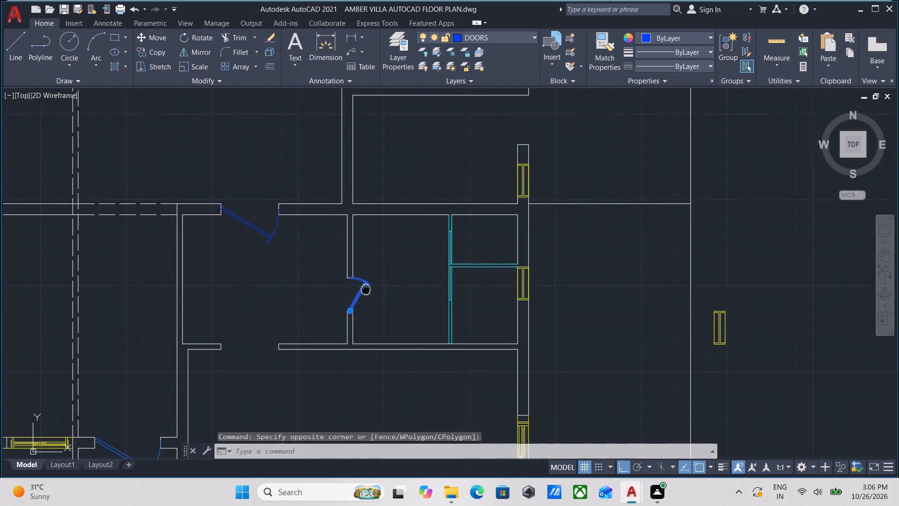
middle_drag(369, 289, 388, 284)
scroll(431, 267, down, 2)
middle_drag(430, 268, 427, 280)
scroll(429, 281, up, 2)
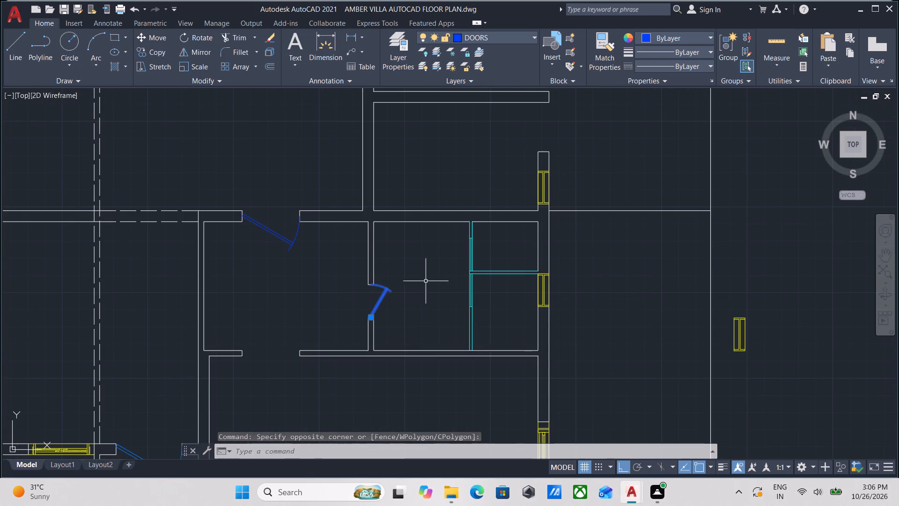
middle_drag(377, 287, 350, 312)
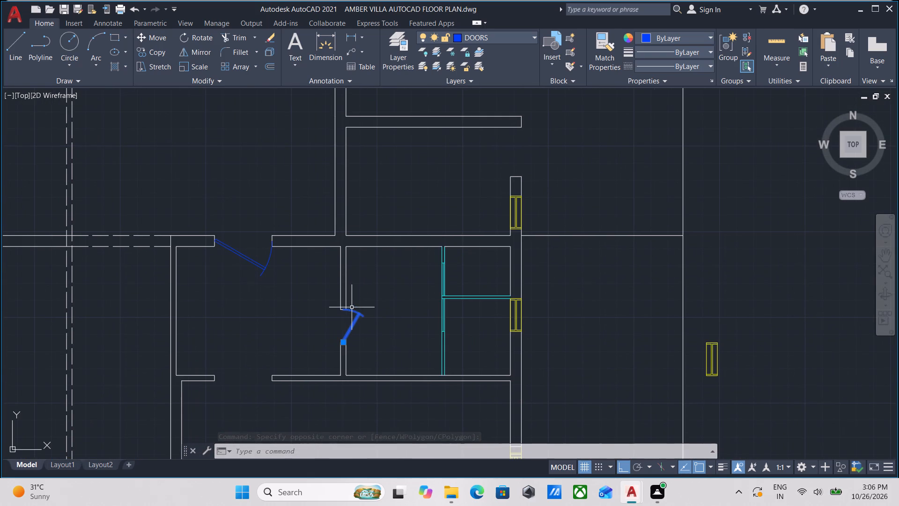
text(CO)
key(Return)
scroll(343, 369, up, 2)
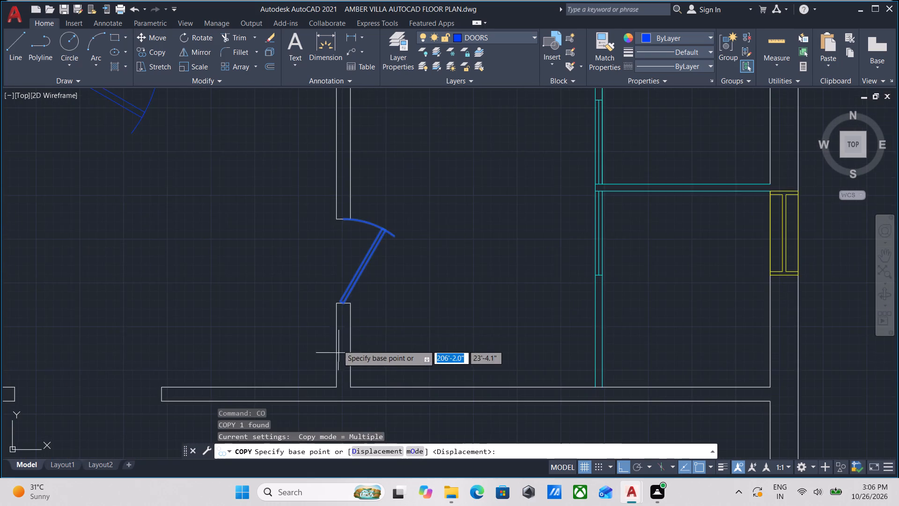
scroll(340, 322, up, 2)
click(346, 275)
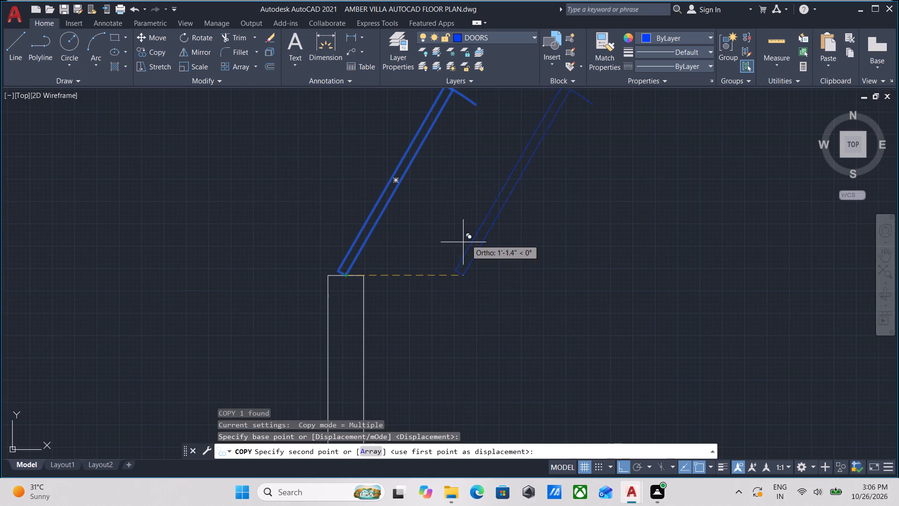
key(F8)
scroll(507, 173, down, 1)
middle_drag(504, 181, 500, 341)
scroll(500, 334, down, 1)
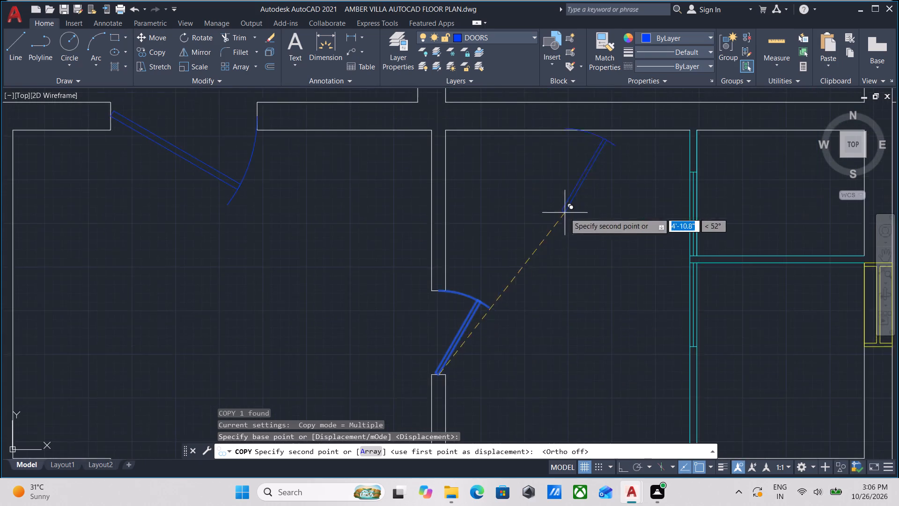
scroll(565, 213, down, 1)
middle_drag(557, 223, 362, 364)
middle_drag(561, 206, 489, 294)
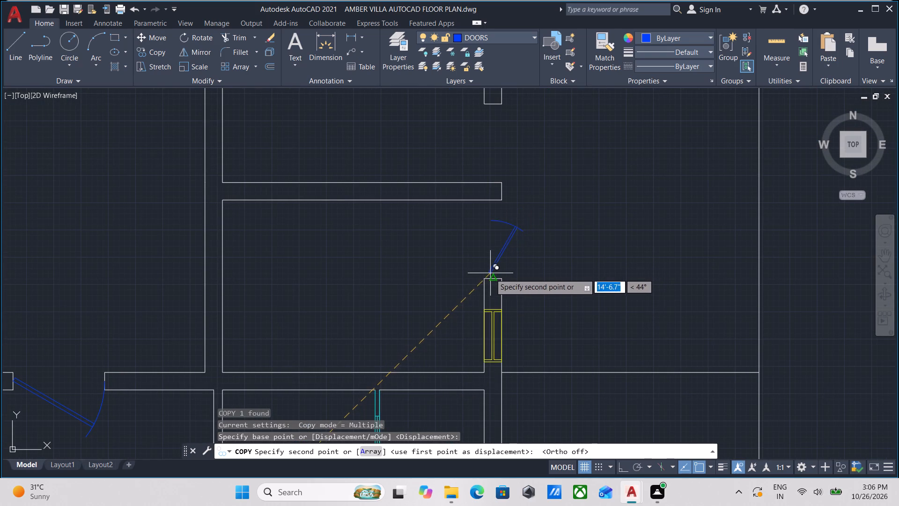
click(494, 279)
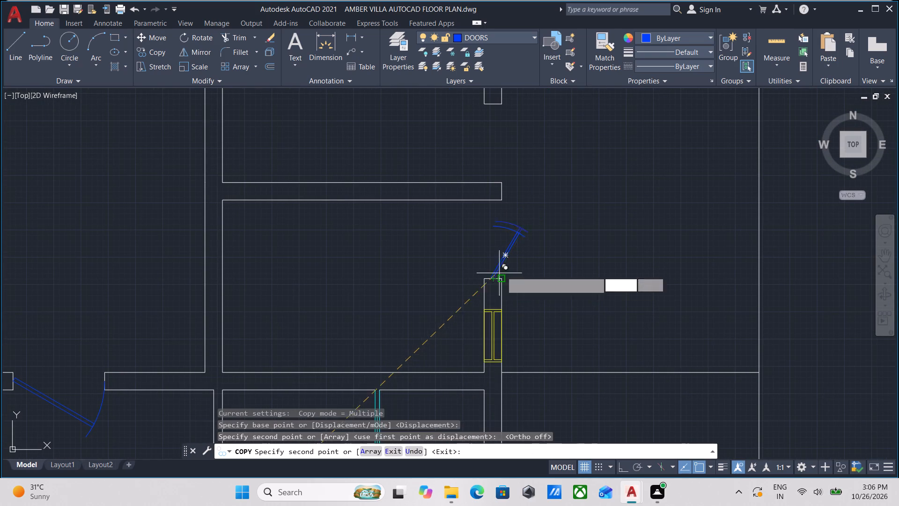
scroll(519, 261, up, 2)
key(Escape)
Scale the copied door by reference from its hinge corner so its swing arc reaches the wall face across the opening.
click(525, 263)
click(473, 231)
middle_drag(486, 230, 376, 265)
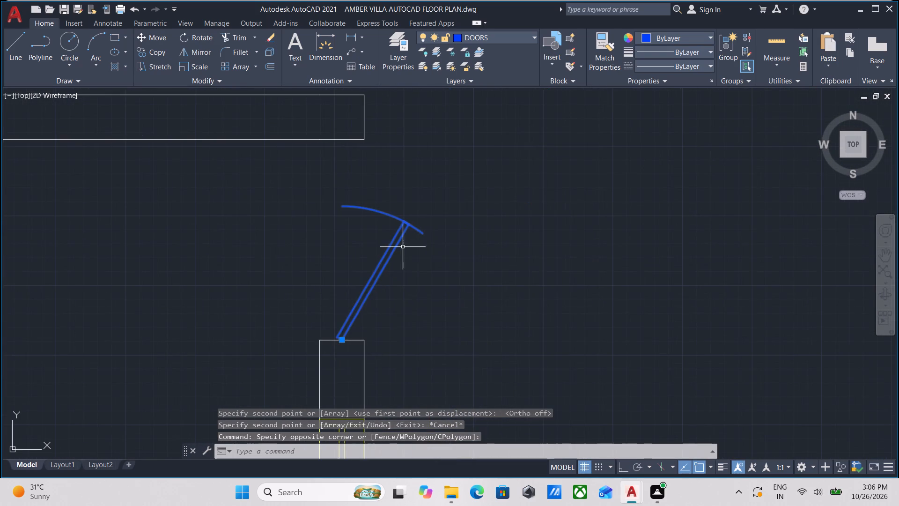
middle_drag(435, 214, 299, 217)
scroll(299, 217, down, 1)
text(SCALE)
key(Return)
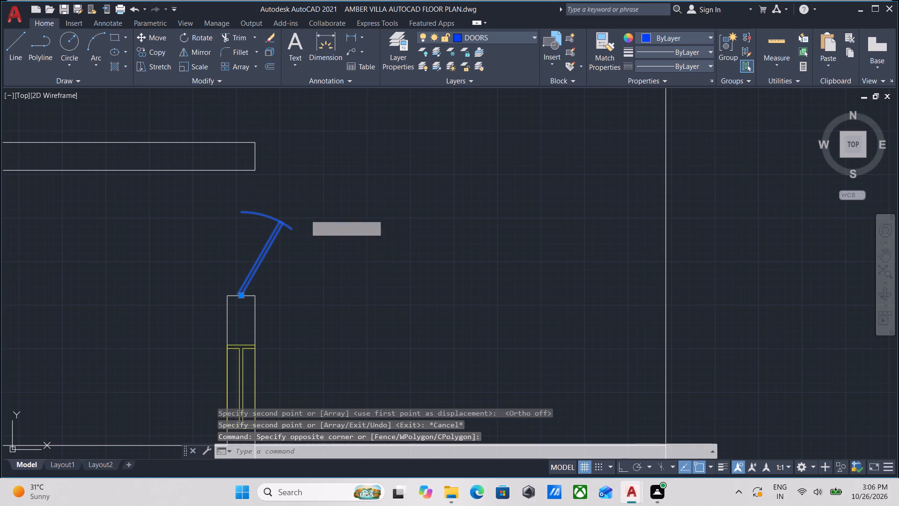
scroll(237, 310, up, 2)
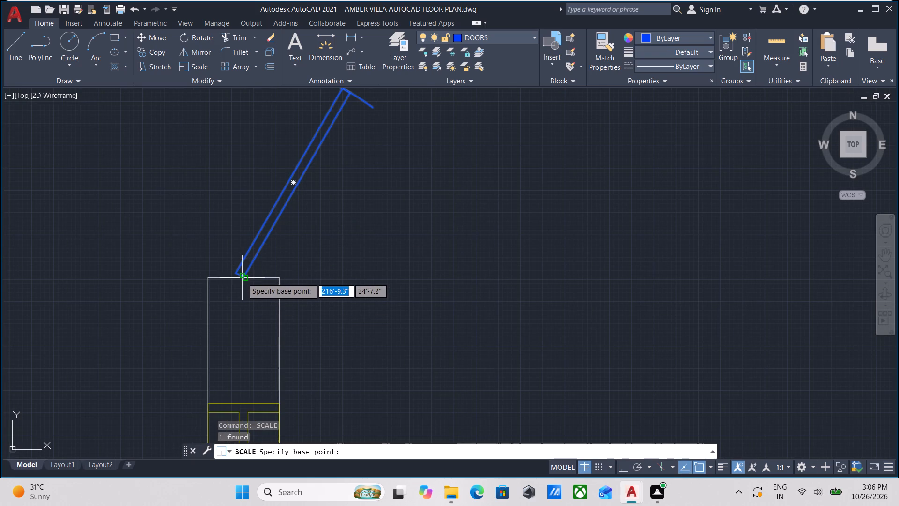
click(242, 278)
middle_drag(257, 176, 265, 253)
key(F8)
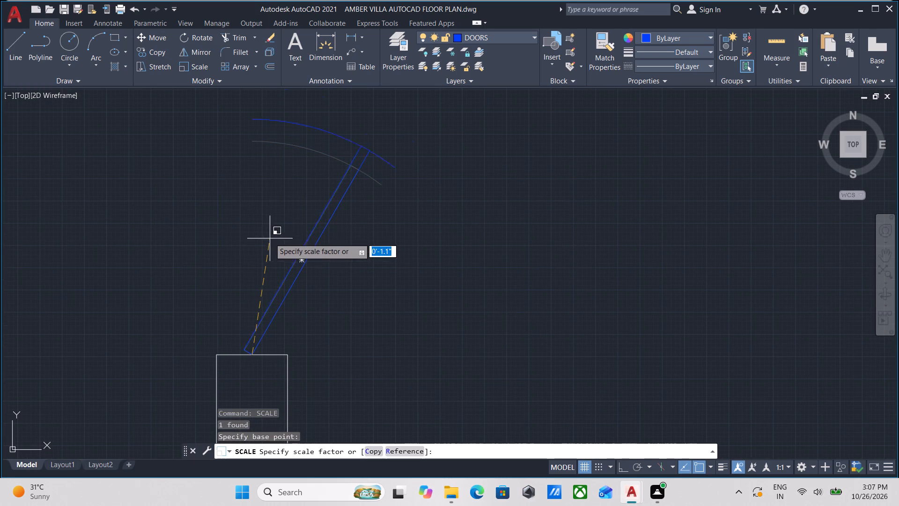
middle_drag(267, 181, 281, 291)
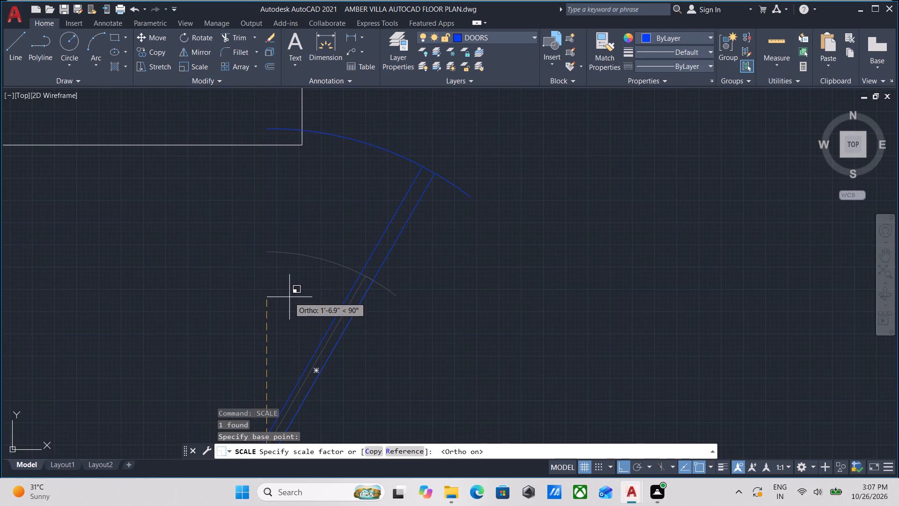
key(r)
key(Return)
middle_drag(306, 353, 333, 200)
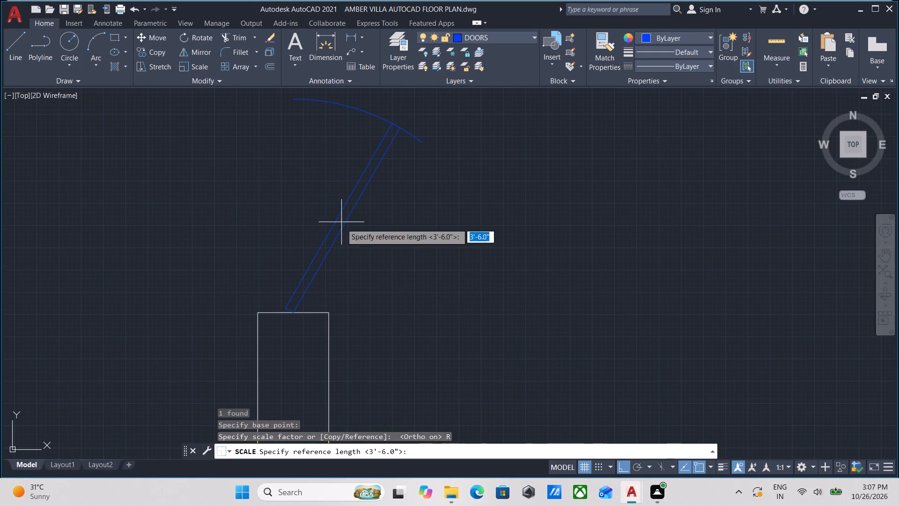
click(293, 314)
middle_drag(298, 150, 307, 257)
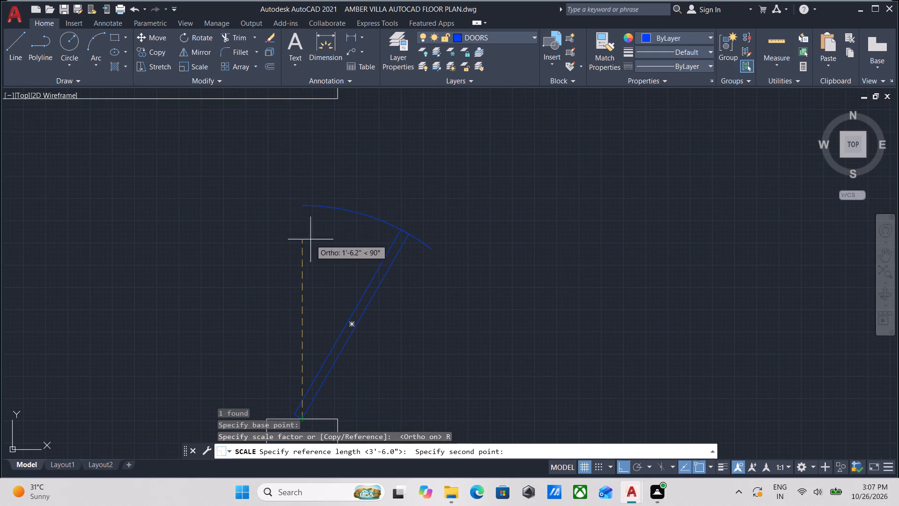
click(306, 205)
middle_drag(304, 158, 315, 283)
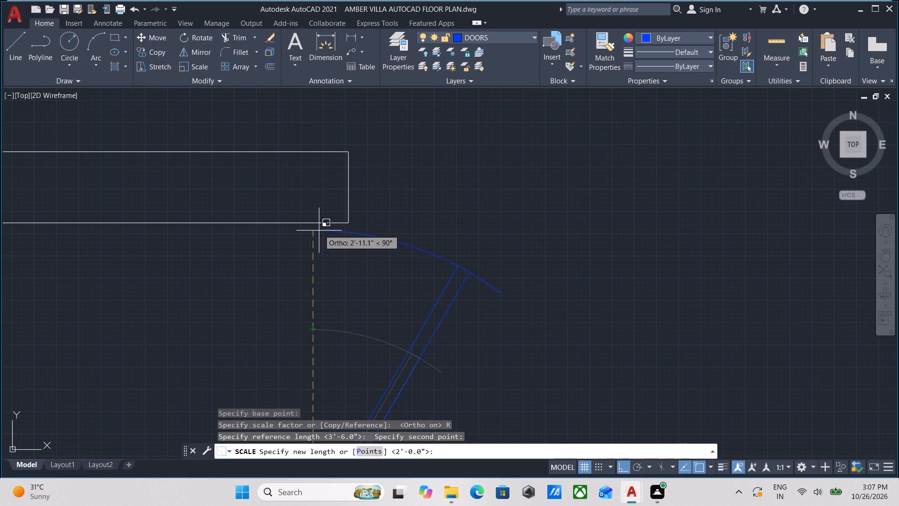
click(310, 223)
scroll(392, 233, down, 1)
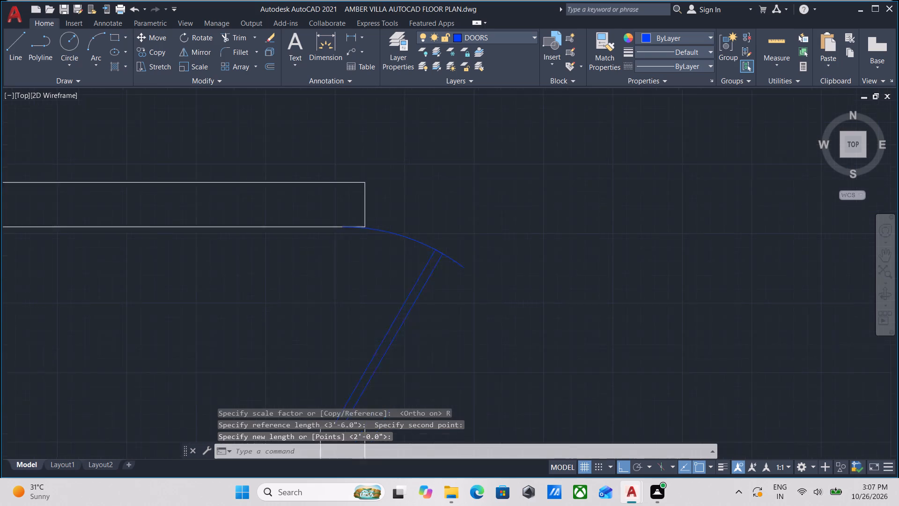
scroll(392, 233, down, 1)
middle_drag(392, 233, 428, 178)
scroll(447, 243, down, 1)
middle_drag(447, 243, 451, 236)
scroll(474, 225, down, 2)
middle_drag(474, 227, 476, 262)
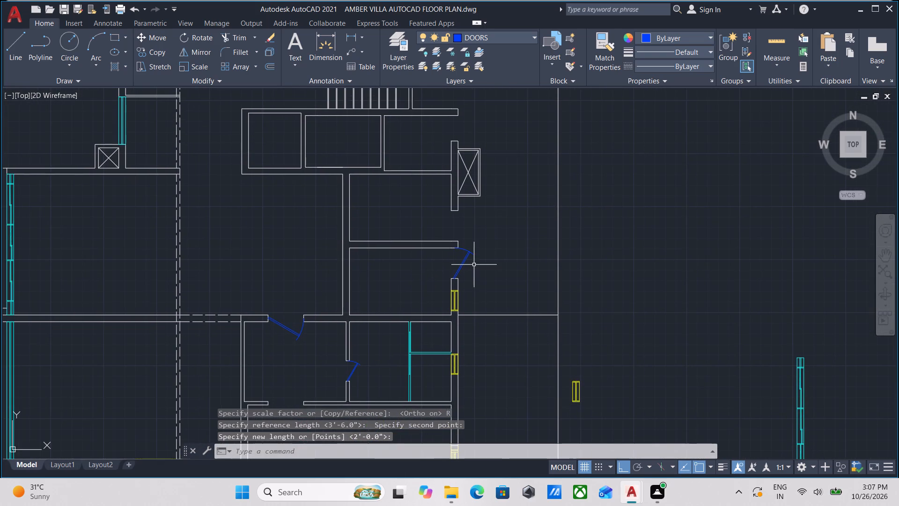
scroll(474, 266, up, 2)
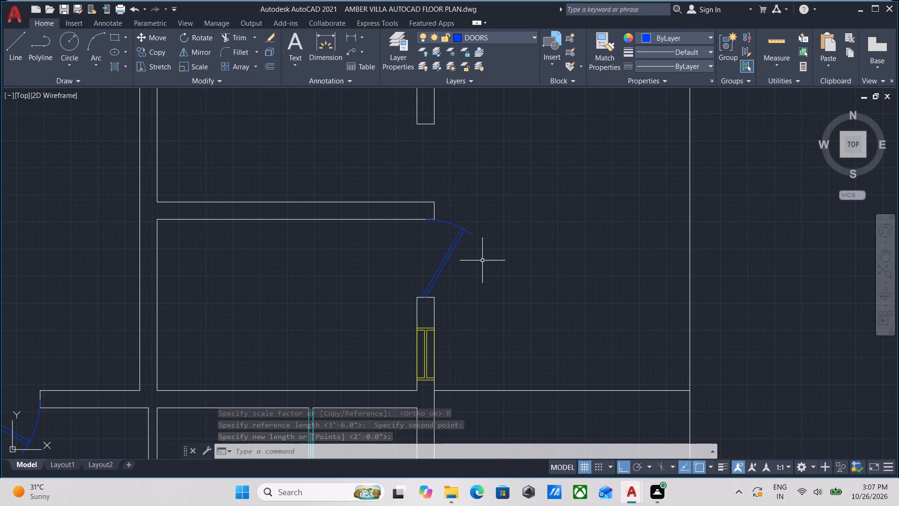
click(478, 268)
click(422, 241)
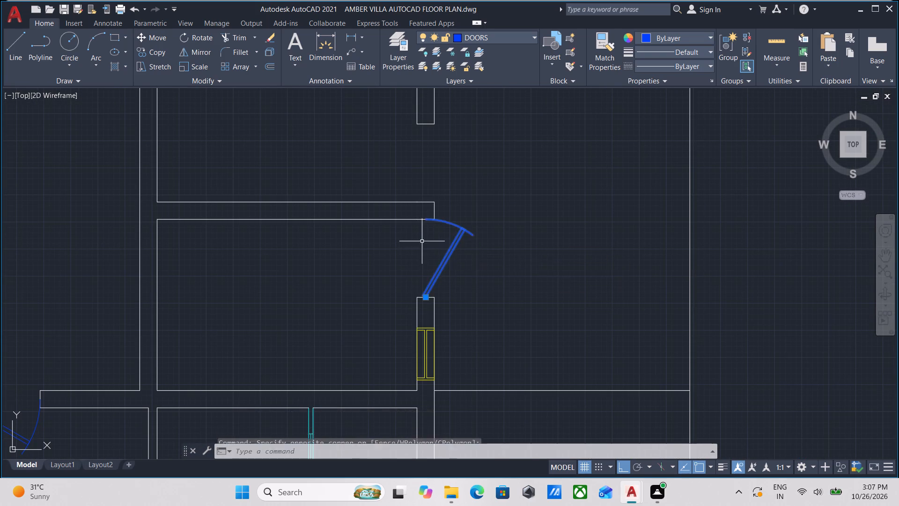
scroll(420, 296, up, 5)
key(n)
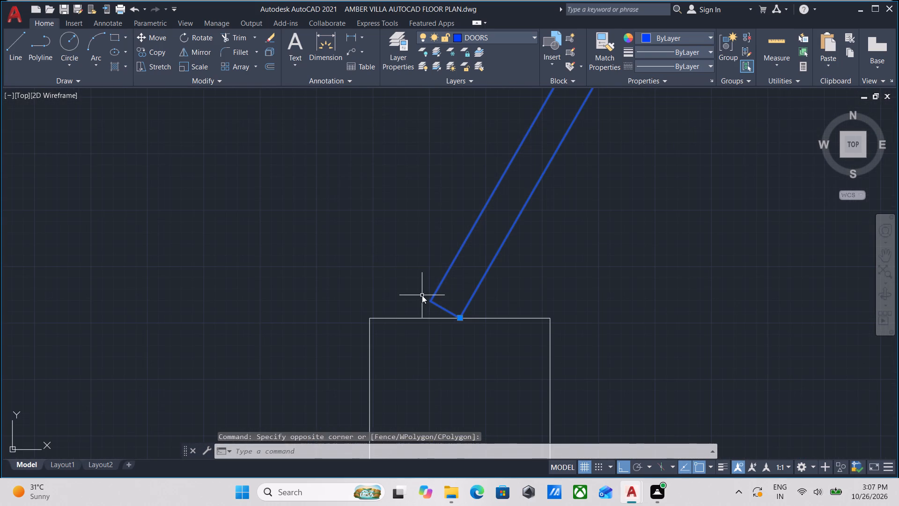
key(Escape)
Mirror the east wall door about a vertical line through its hinge corner, erasing the source, so it opens into the room.
scroll(472, 234, down, 1)
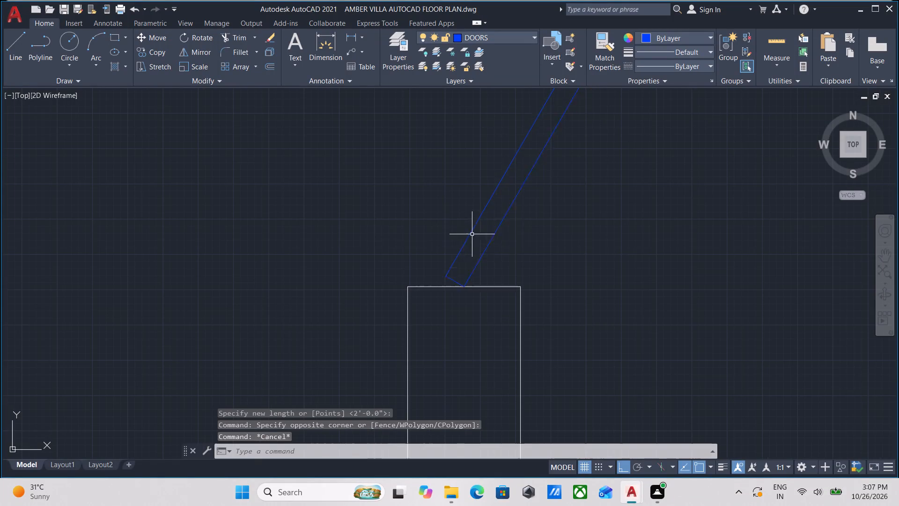
drag(537, 242, 531, 241)
click(414, 179)
scroll(420, 184, down, 2)
middle_drag(421, 193, 429, 249)
text(MI)
key(Return)
click(444, 277)
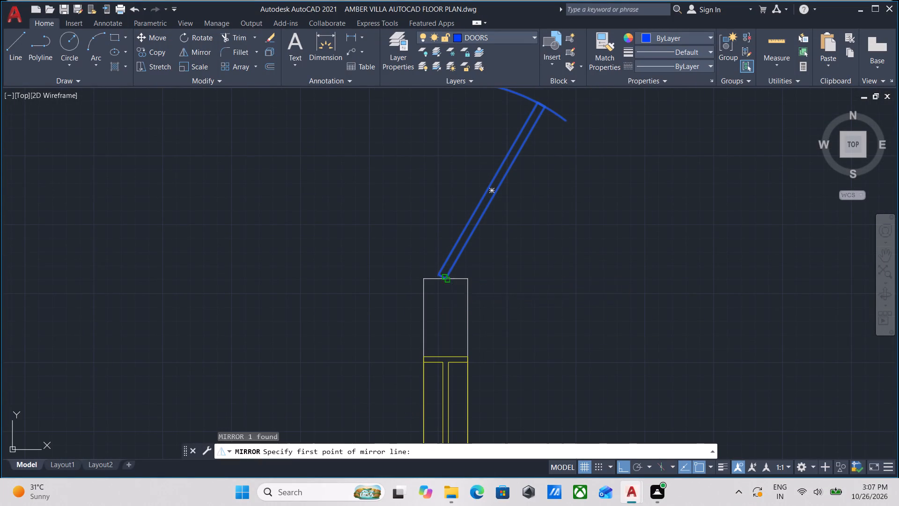
click(446, 306)
drag(480, 336, 446, 306)
Examine how the mirrored door's leaf and swing arc fit the east wall opening.
scroll(454, 203, down, 2)
middle_drag(454, 203, 464, 259)
scroll(463, 222, up, 2)
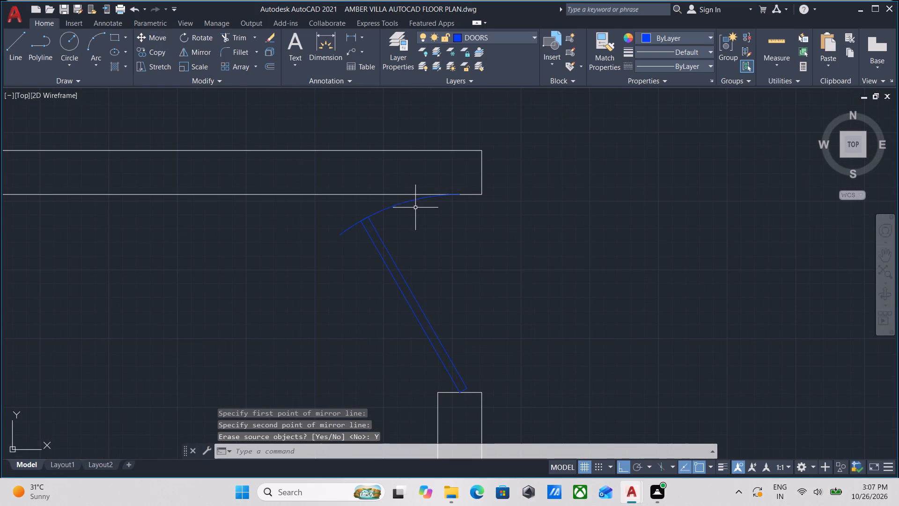
scroll(420, 208, up, 2)
click(444, 237)
click(354, 192)
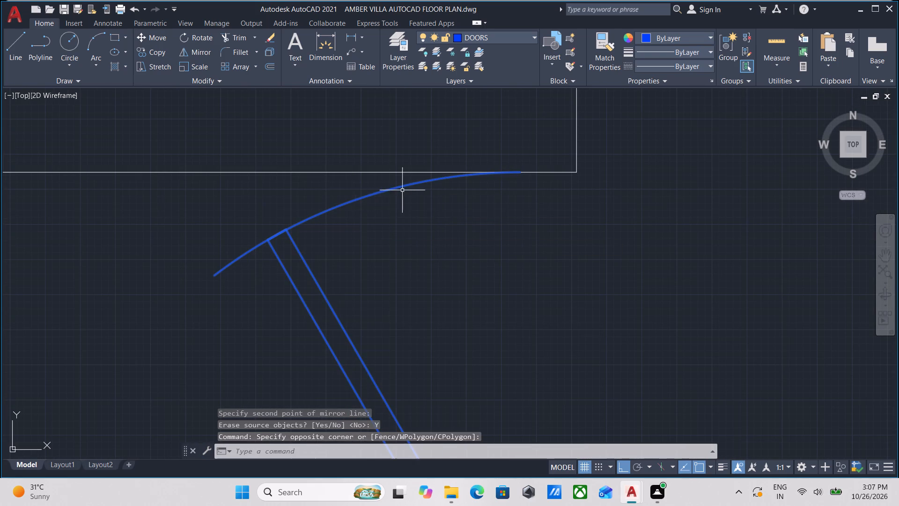
key(Escape)
scroll(422, 192, down, 3)
middle_drag(457, 208, 501, 195)
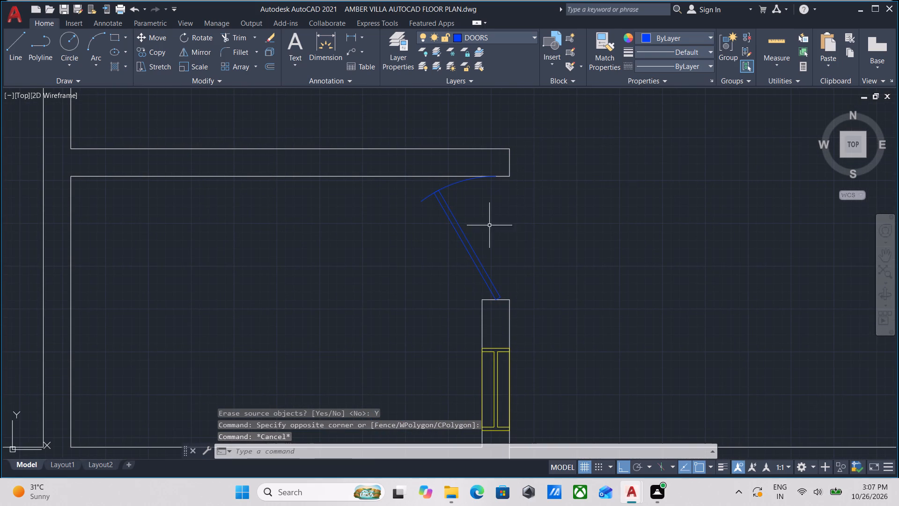
middle_drag(485, 223, 485, 234)
scroll(474, 208, up, 1)
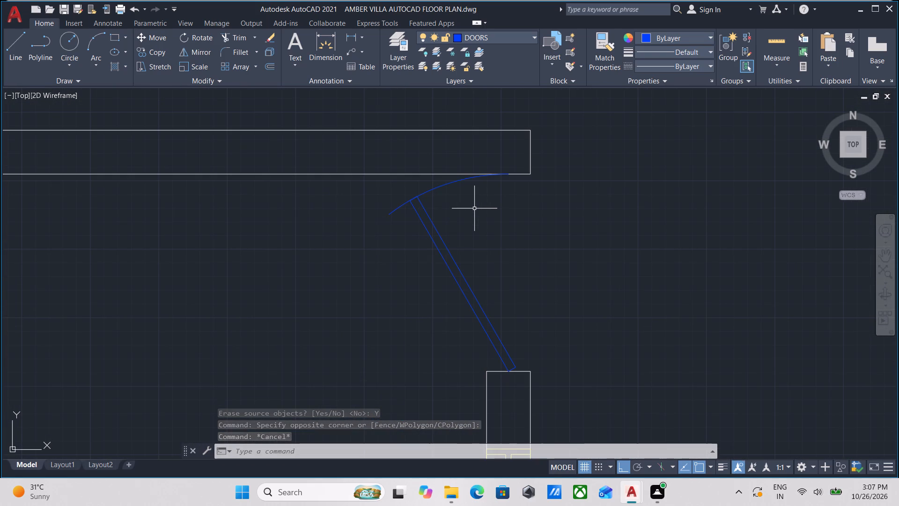
scroll(476, 207, down, 2)
middle_drag(476, 207, 458, 225)
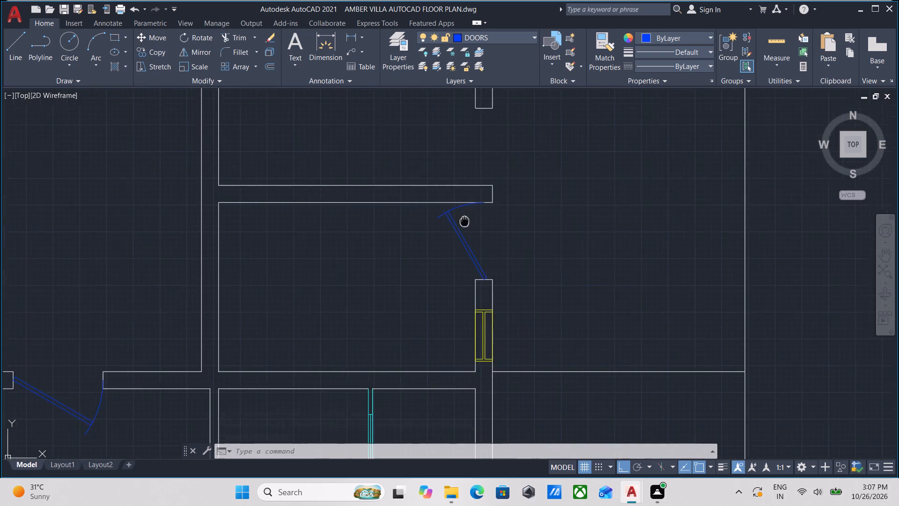
Move the east wall swing door from its hinge corner to the north face of the cross wall's end, directly above.
middle_drag(458, 225, 424, 239)
scroll(425, 253, up, 2)
click(427, 249)
click(329, 208)
middle_drag(446, 232, 429, 233)
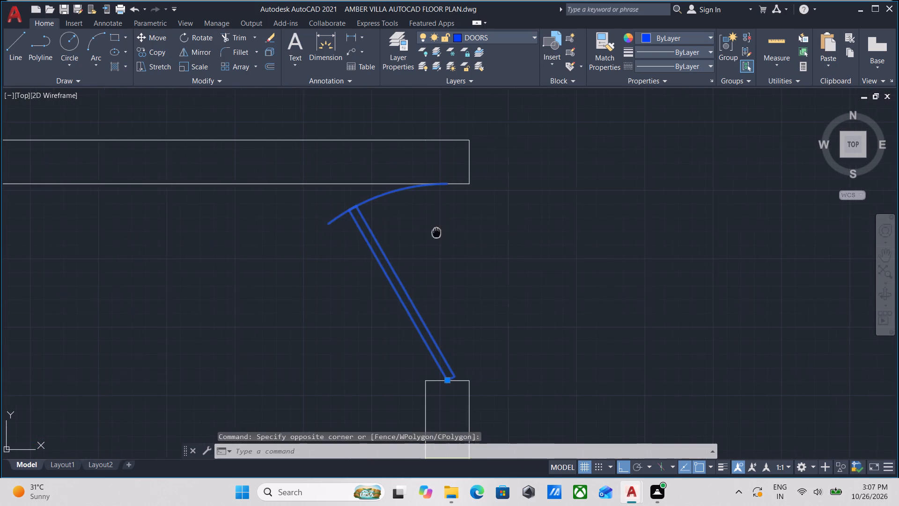
middle_drag(429, 233, 313, 250)
scroll(371, 239, down, 1)
middle_drag(371, 239, 470, 341)
scroll(470, 341, down, 1)
scroll(562, 320, down, 1)
middle_drag(562, 320, 544, 343)
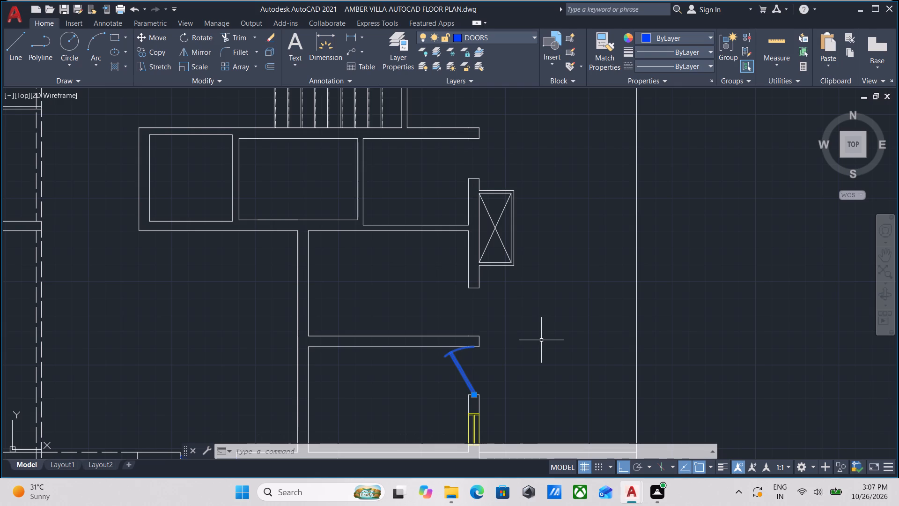
middle_drag(457, 342, 435, 278)
scroll(450, 331, up, 3)
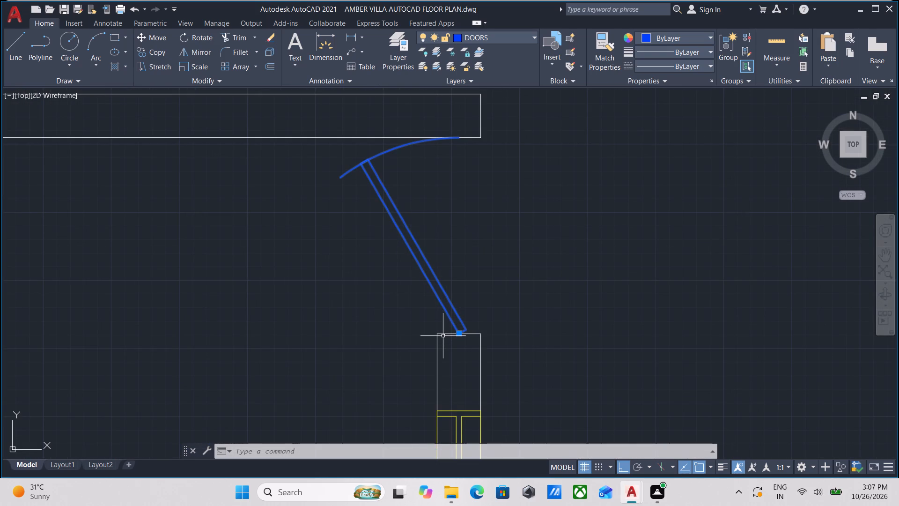
key(m)
key(Return)
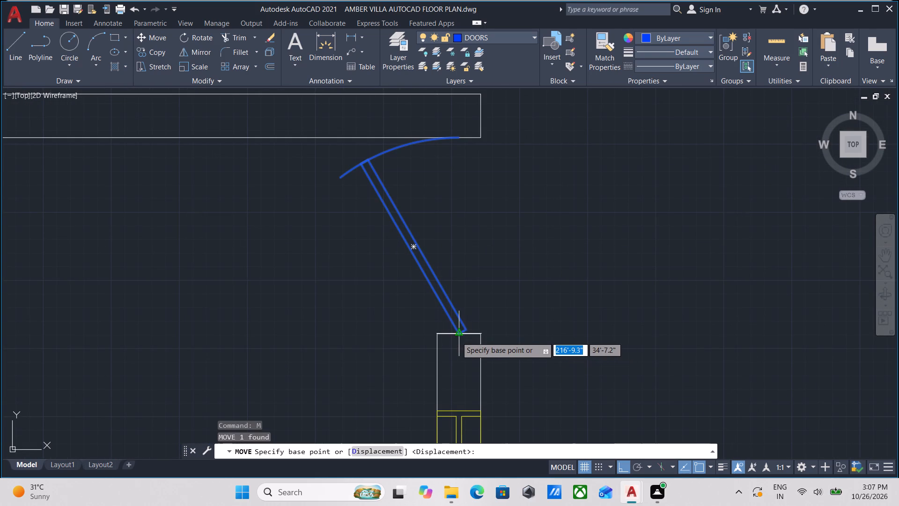
click(457, 337)
middle_drag(440, 212, 447, 350)
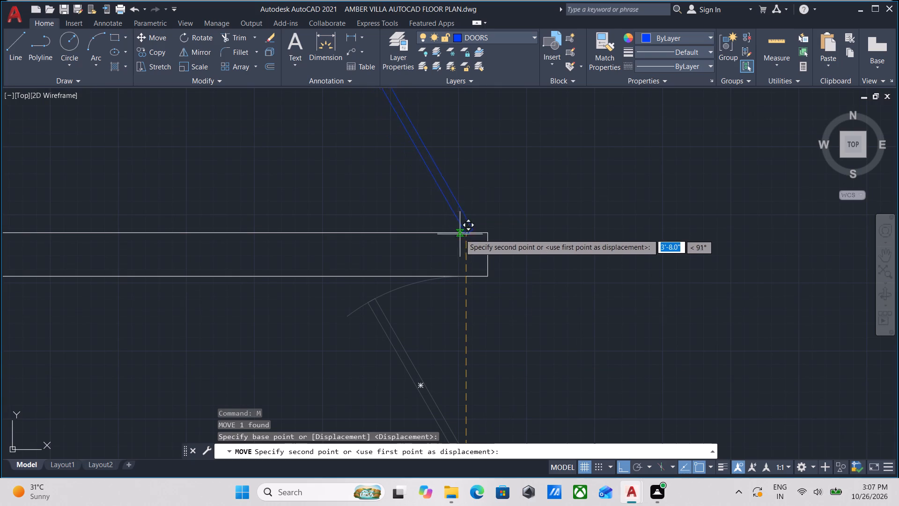
click(463, 230)
scroll(498, 204, down, 1)
Mirror the moved door about a horizontal line through the midpoint of the cross wall's end, keeping the source door.
middle_drag(497, 206, 493, 363)
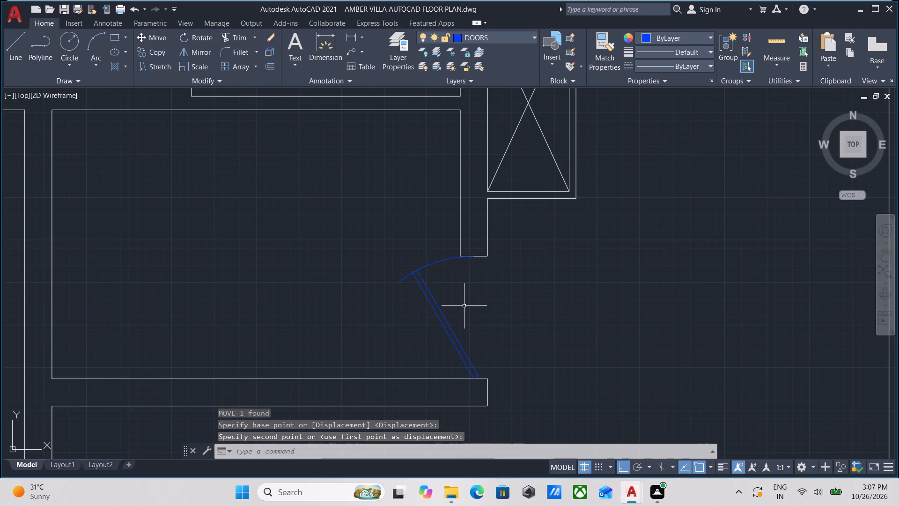
drag(469, 300, 443, 310)
click(396, 324)
text(MI)
key(Return)
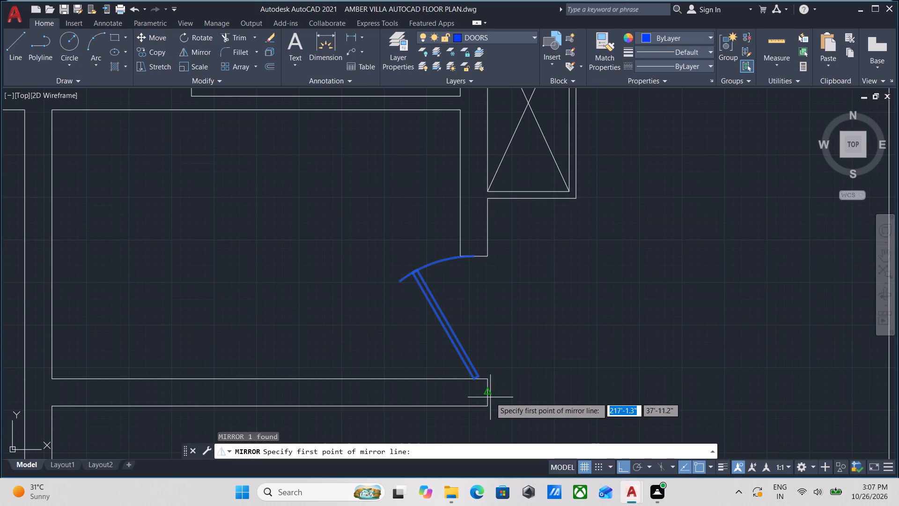
click(489, 393)
middle_drag(355, 369, 394, 230)
scroll(385, 305, down, 1)
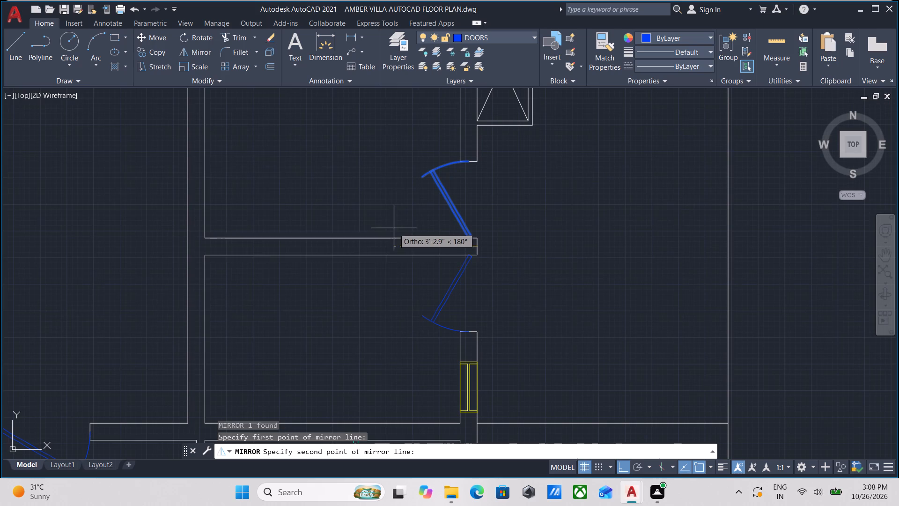
click(75, 243)
drag(101, 285, 75, 243)
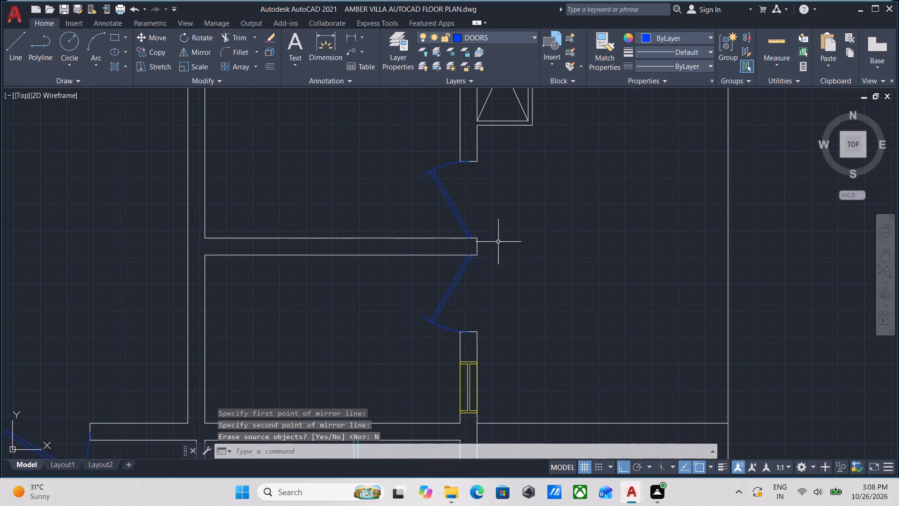
Copy the standalone vertical yellow window from its southeast corner to the east wall end's outer corner, beside the crossed shaft above the doors.
scroll(479, 234, down, 1)
middle_drag(478, 237, 508, 311)
scroll(527, 279, down, 1)
middle_drag(527, 279, 520, 312)
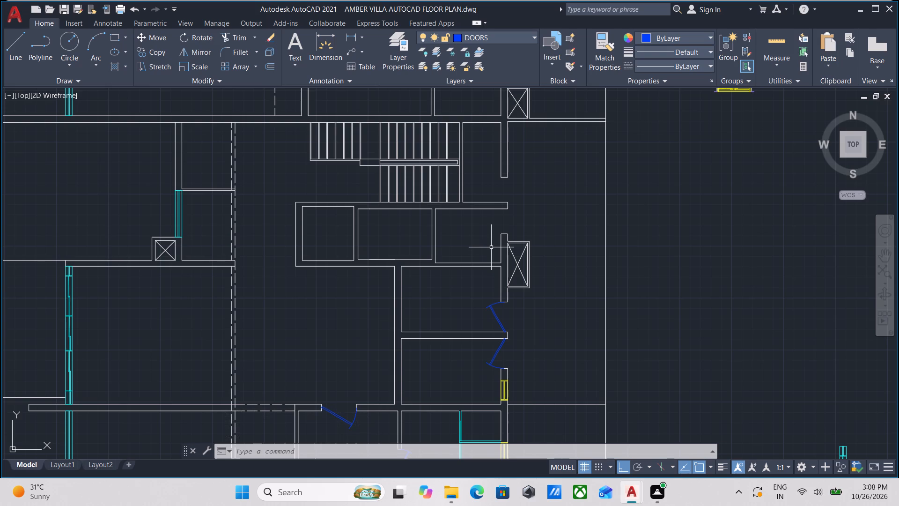
scroll(498, 247, down, 1)
middle_drag(498, 247, 502, 277)
scroll(561, 348, up, 1)
middle_drag(560, 347, 461, 230)
scroll(501, 368, up, 2)
drag(501, 368, 494, 353)
click(466, 294)
scroll(515, 333, up, 2)
middle_drag(520, 320, 536, 281)
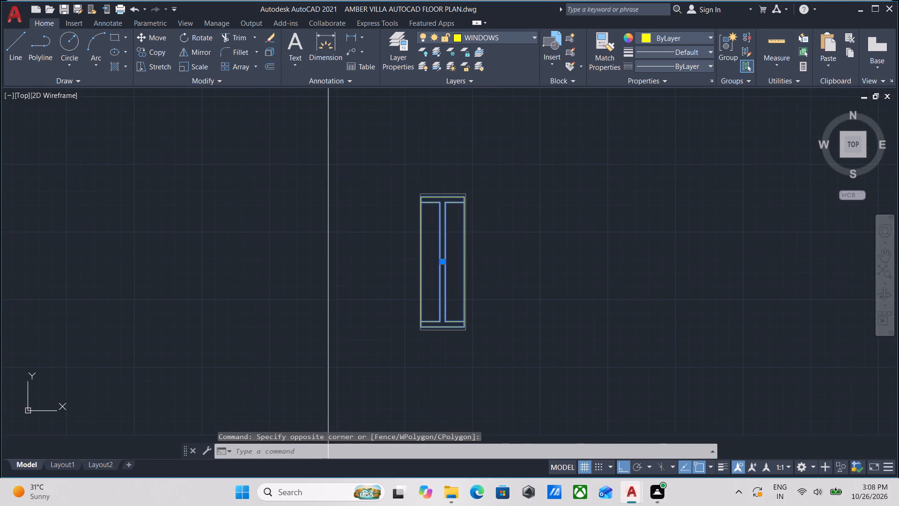
text(CO)
key(Return)
scroll(454, 338, up, 1)
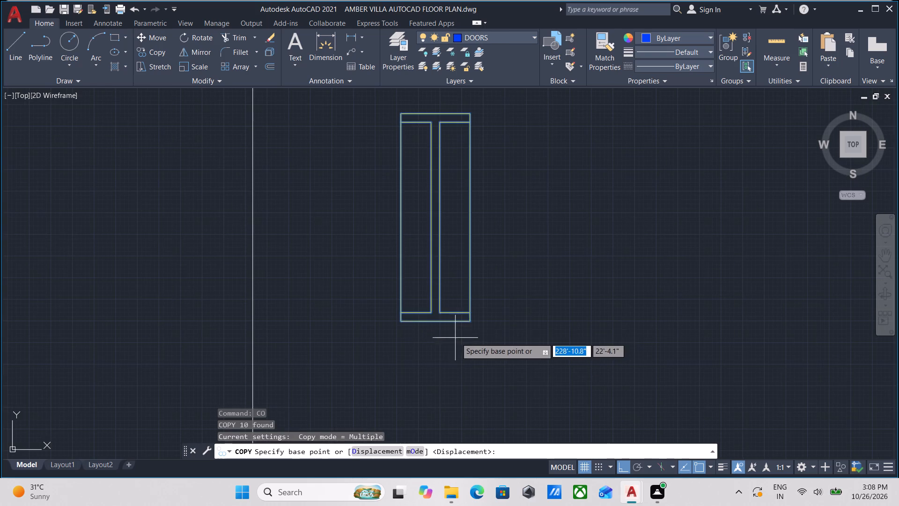
click(474, 320)
key(F8)
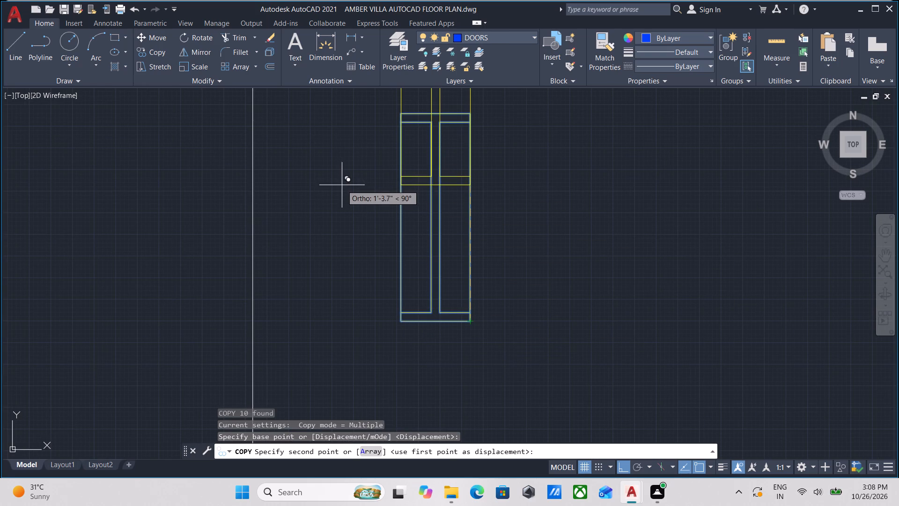
scroll(368, 187, down, 2)
middle_drag(333, 211, 435, 360)
scroll(451, 213, down, 2)
middle_drag(448, 214, 494, 415)
middle_drag(361, 255, 413, 372)
middle_drag(383, 214, 395, 295)
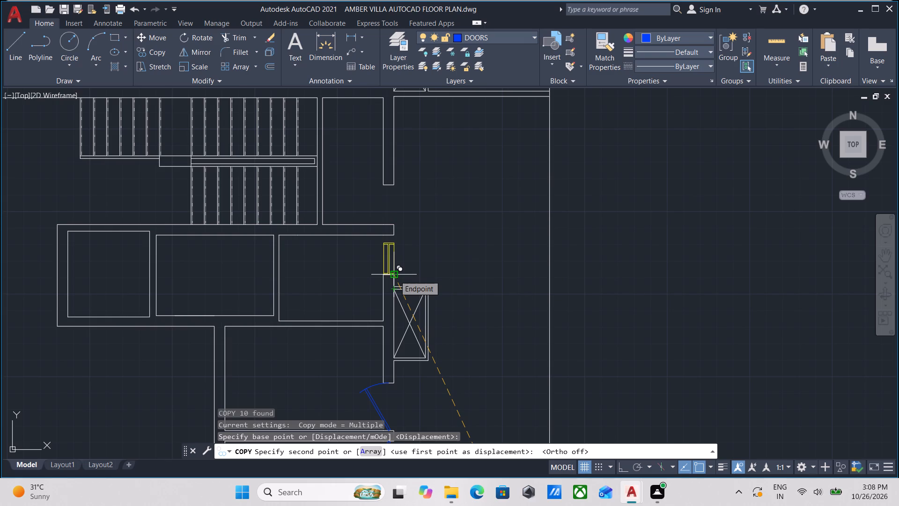
scroll(395, 275, up, 1)
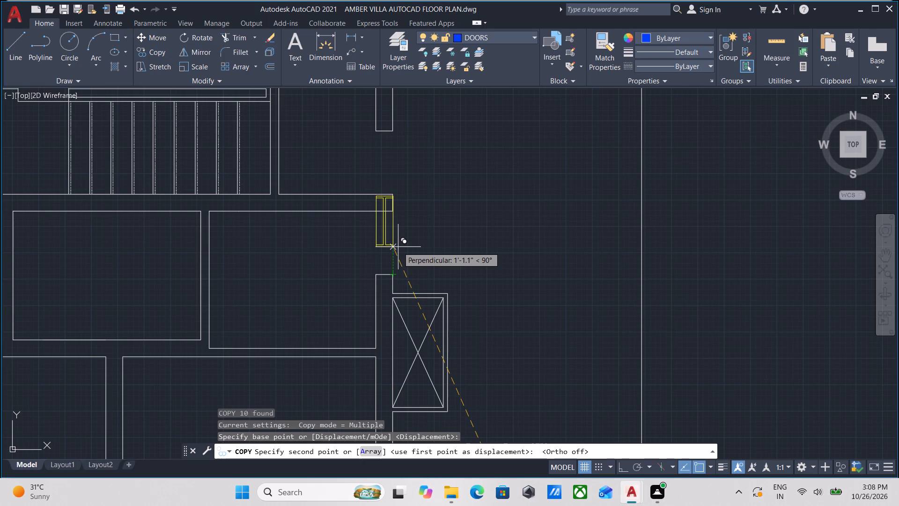
click(395, 273)
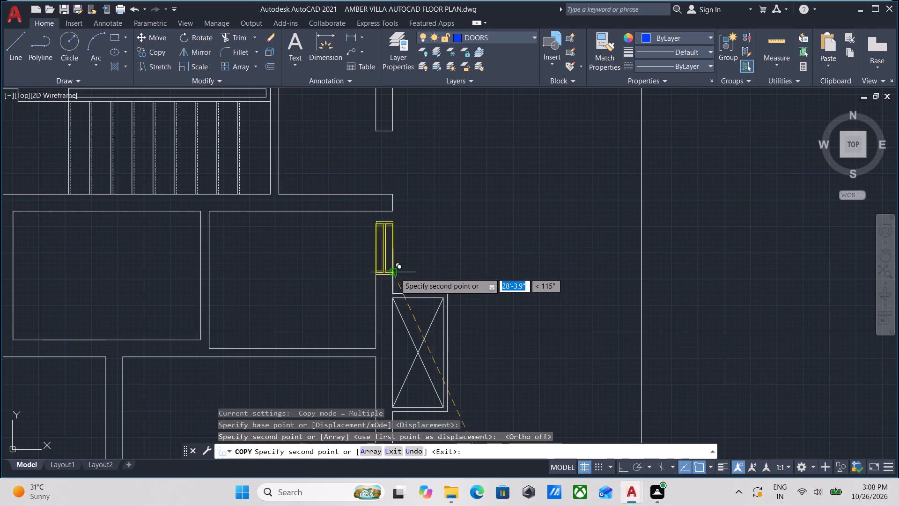
scroll(396, 237, up, 2)
key(Escape)
Ungroup the copied yellow window in the east wall opening.
drag(442, 223, 426, 227)
click(270, 229)
middle_drag(352, 234, 291, 204)
text(UNG)
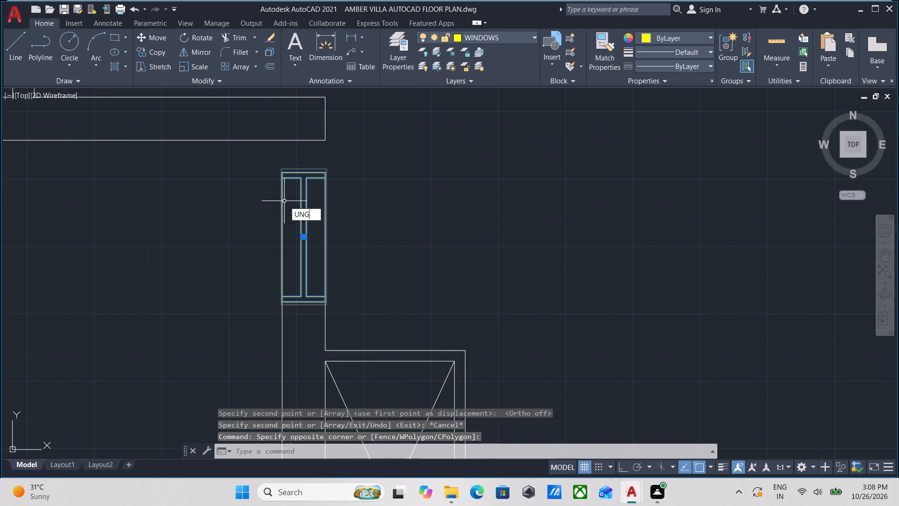
key(Return)
Stretch the copied window's north end from its outer corner to the lower corner of the cross wall, filling the opening.
click(371, 184)
click(205, 196)
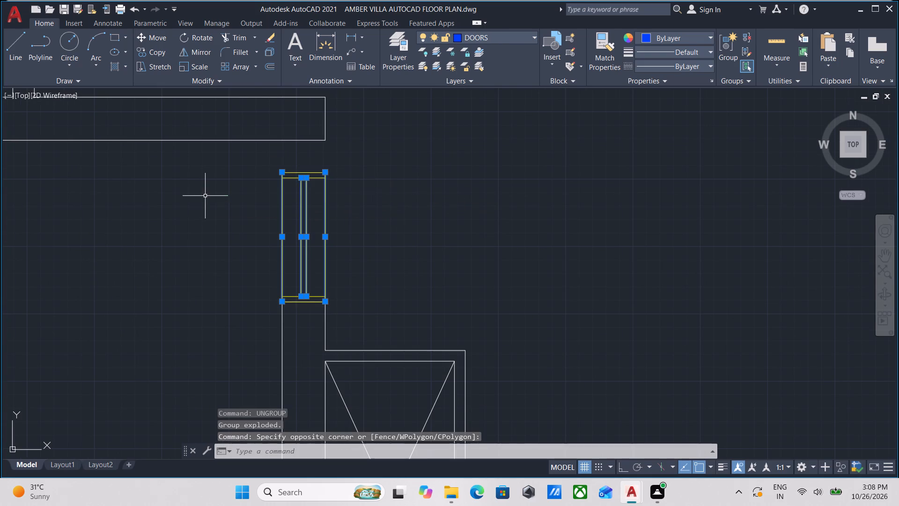
key(Escape)
click(355, 169)
click(214, 188)
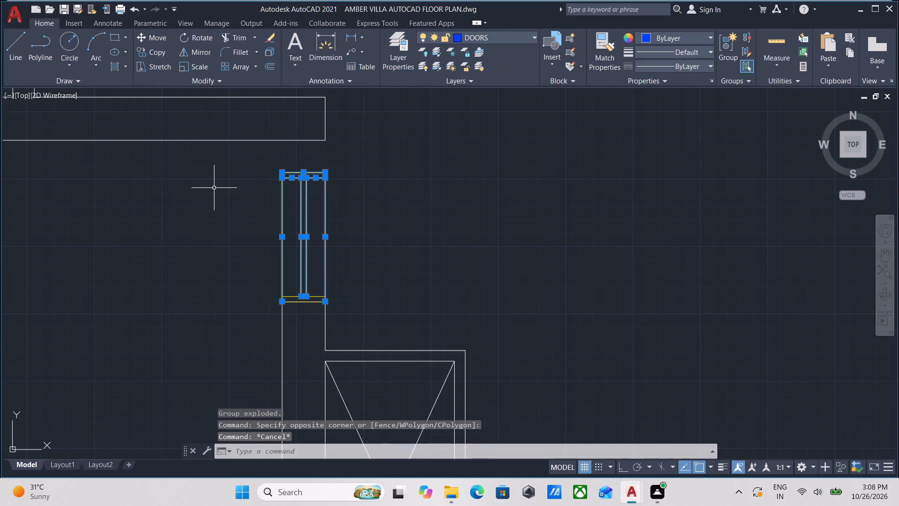
scroll(400, 200, up, 1)
middle_drag(403, 202, 449, 235)
text(STRE)
key(Return)
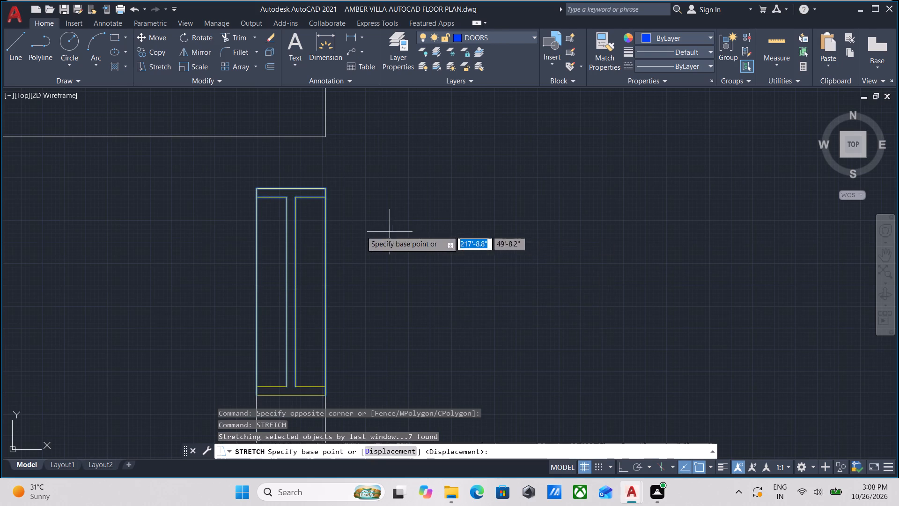
scroll(324, 188, up, 1)
click(324, 188)
middle_drag(324, 189, 327, 300)
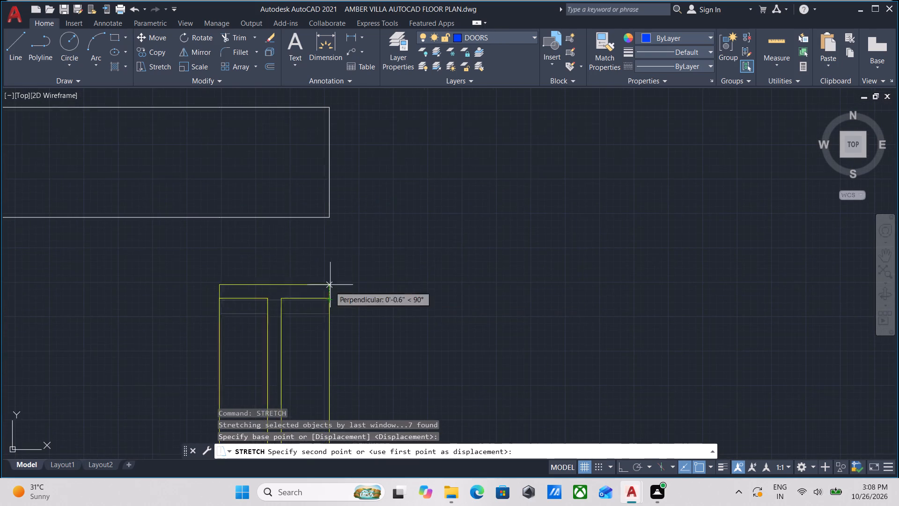
click(329, 217)
scroll(330, 217, down, 1)
key(Escape)
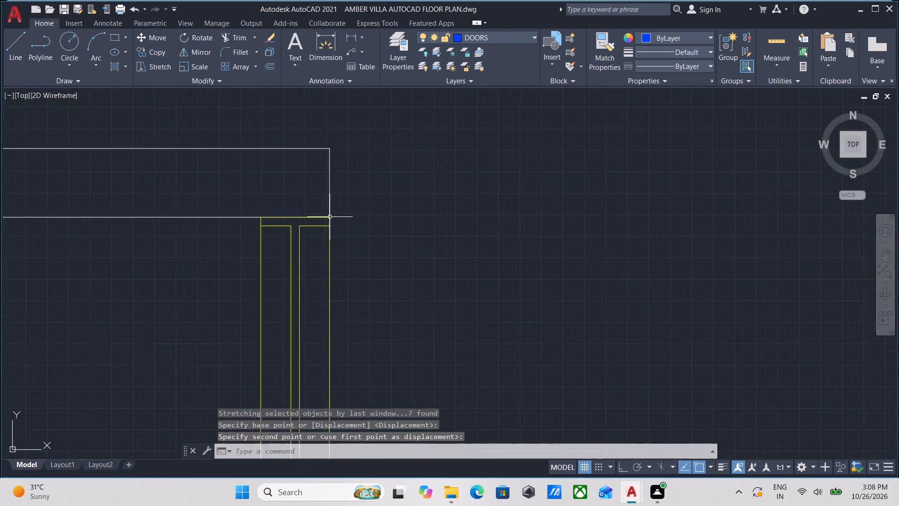
Select all the lines of the stretched window, including both end frames, and group them into one object.
scroll(330, 217, down, 1)
drag(394, 313, 383, 312)
click(196, 238)
scroll(314, 234, up, 1)
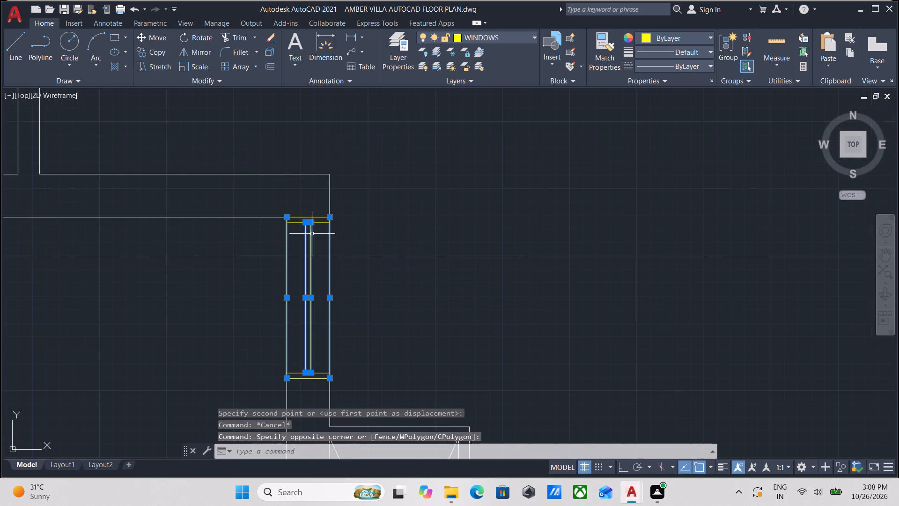
scroll(312, 234, up, 4)
click(388, 209)
click(150, 126)
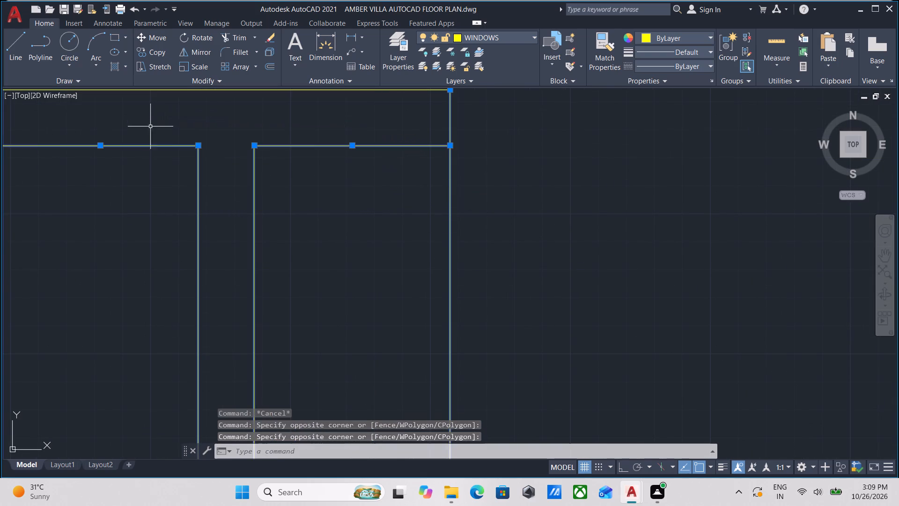
middle_drag(242, 181, 301, 346)
click(251, 270)
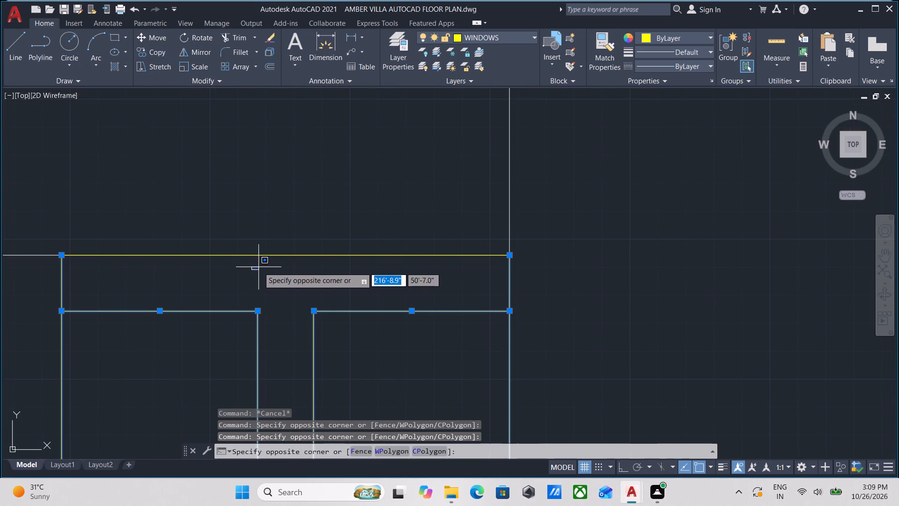
key(Escape)
scroll(316, 270, down, 3)
scroll(343, 311, down, 2)
middle_drag(343, 310, 318, 205)
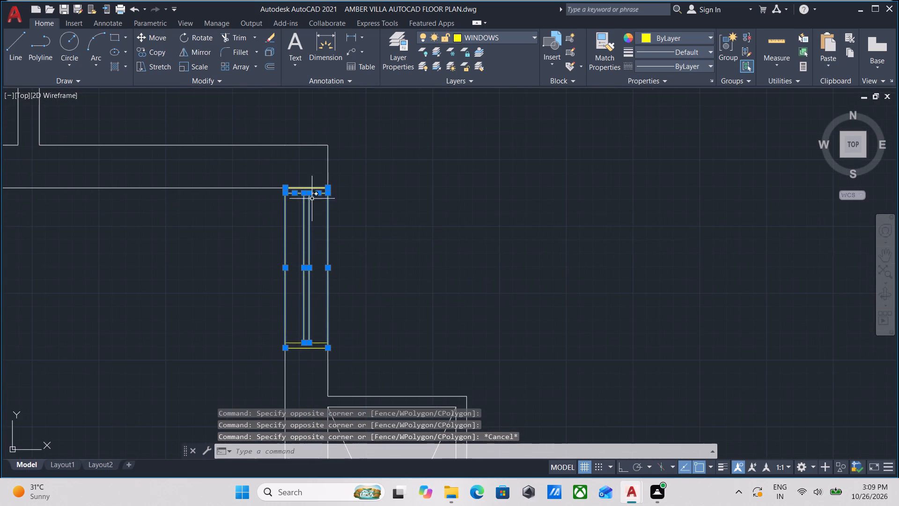
scroll(305, 355, up, 3)
scroll(270, 316, up, 2)
click(109, 268)
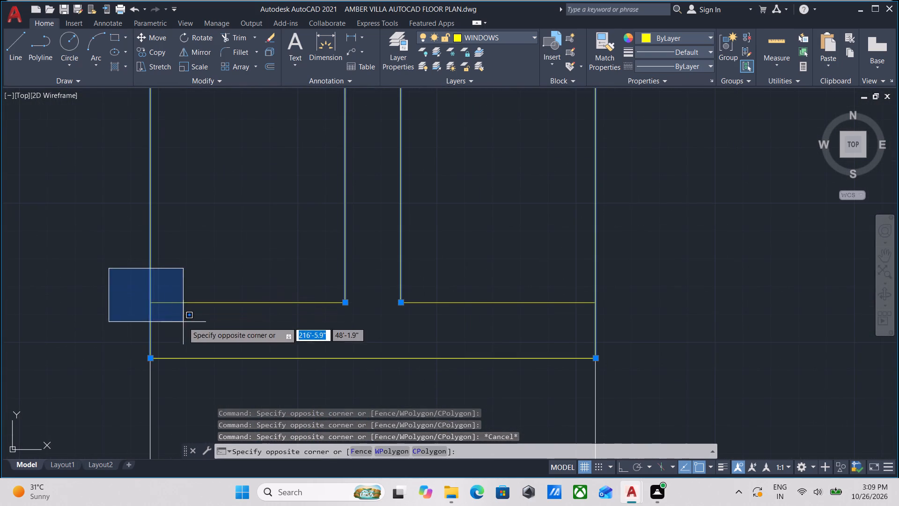
click(623, 374)
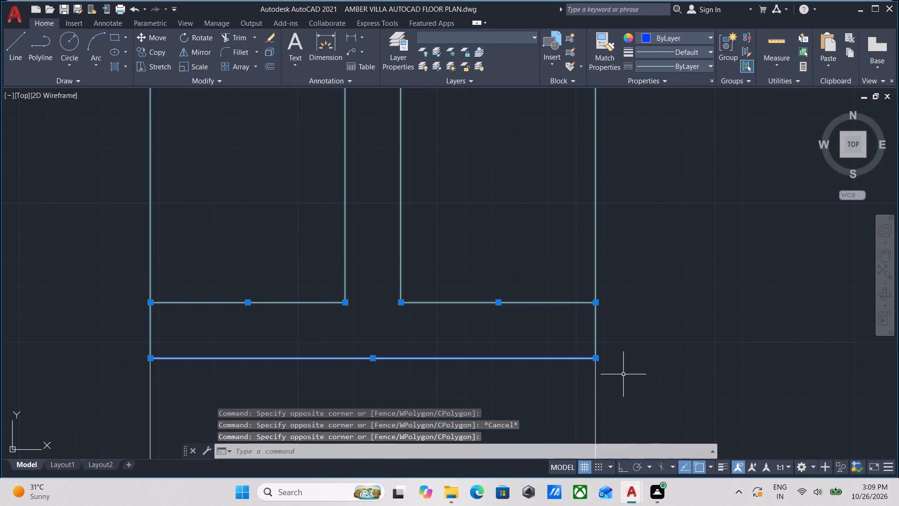
scroll(333, 290, down, 1)
middle_drag(333, 290, 368, 391)
scroll(262, 233, down, 1)
middle_drag(262, 236, 322, 433)
middle_drag(362, 298, 361, 410)
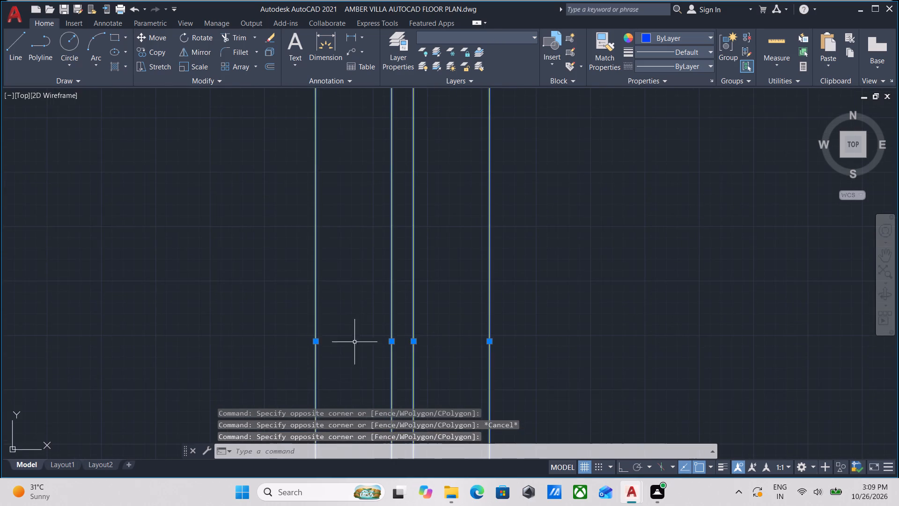
middle_drag(355, 279, 349, 505)
middle_drag(367, 369, 369, 441)
drag(264, 284, 267, 290)
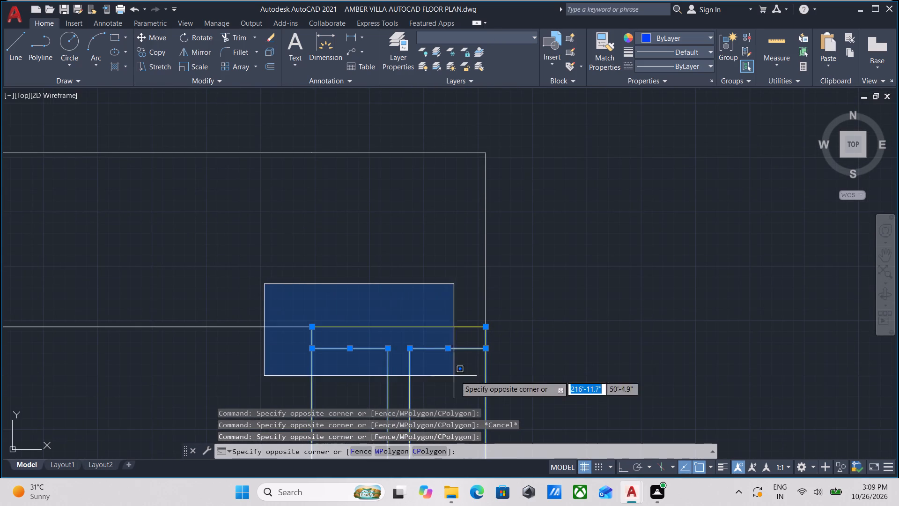
click(532, 379)
scroll(346, 353, down, 1)
middle_drag(345, 358, 348, 268)
scroll(344, 387, down, 2)
middle_drag(344, 387, 346, 294)
key(g)
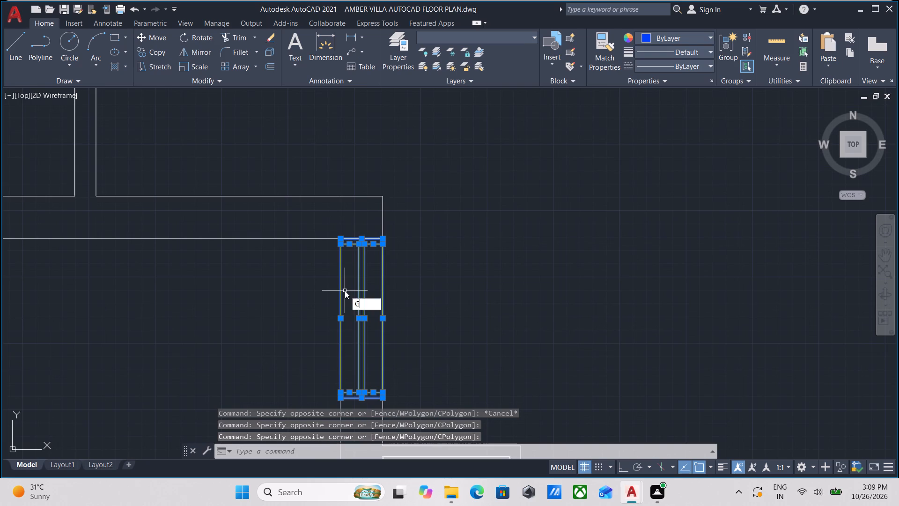
key(Return)
scroll(380, 328, up, 2)
click(361, 322)
click(312, 284)
scroll(312, 284, down, 2)
middle_drag(312, 284, 352, 299)
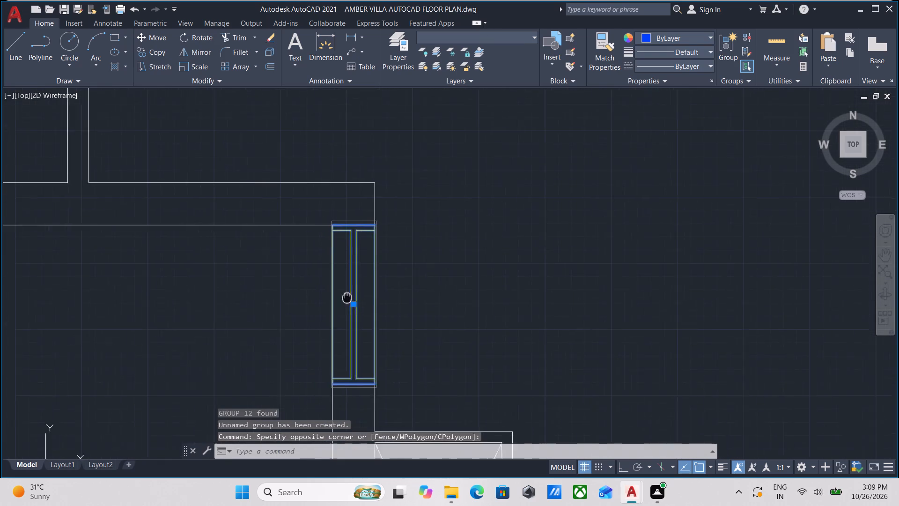
middle_drag(352, 299, 353, 300)
scroll(360, 301, down, 2)
middle_drag(360, 301, 375, 329)
scroll(380, 318, up, 1)
scroll(381, 316, down, 1)
middle_drag(383, 307, 389, 301)
key(Escape)
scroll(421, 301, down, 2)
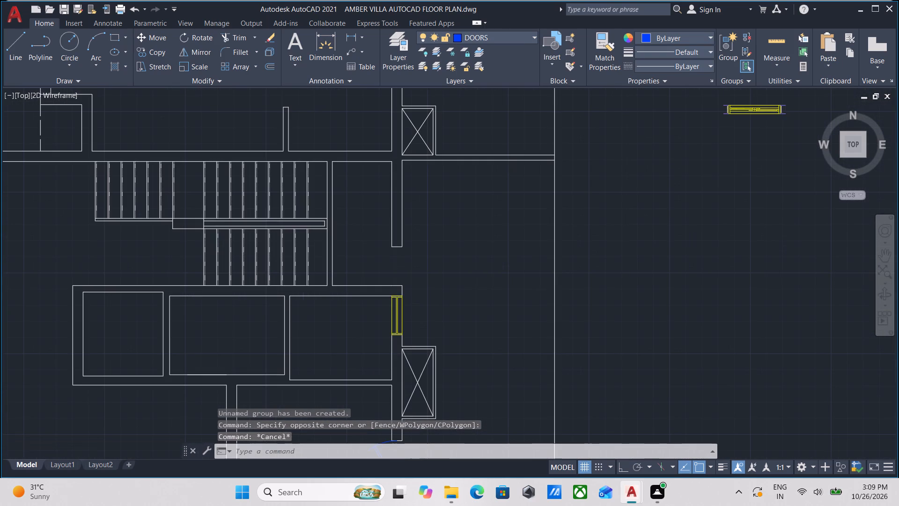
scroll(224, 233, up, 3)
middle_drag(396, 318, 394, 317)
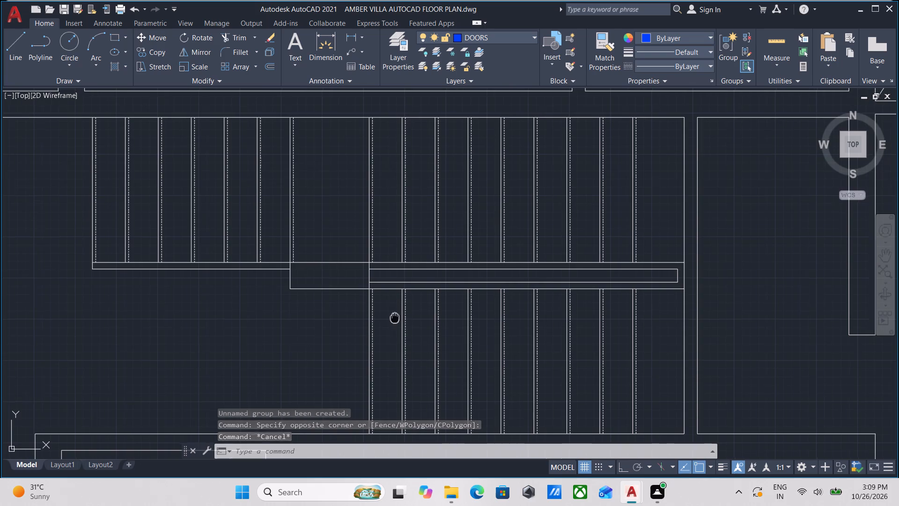
Examine the east wall from the staircase down to the paired swing doors for openings still lacking a door or window.
middle_drag(394, 317, 257, 275)
scroll(352, 298, down, 3)
middle_drag(352, 298, 104, 227)
scroll(174, 270, up, 2)
scroll(211, 285, down, 2)
middle_drag(214, 285, 258, 264)
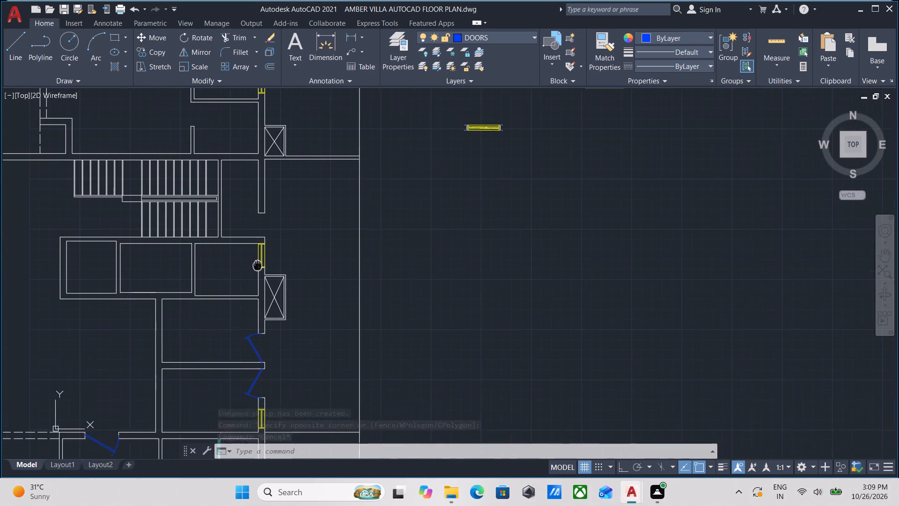
middle_drag(258, 264, 262, 262)
middle_drag(262, 345, 353, 249)
scroll(358, 302, up, 5)
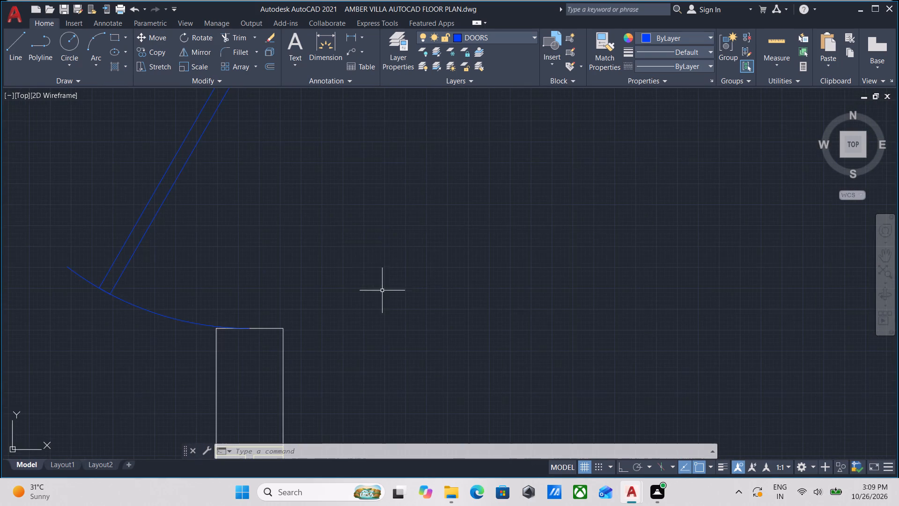
scroll(353, 285, down, 2)
middle_drag(353, 285, 371, 363)
middle_drag(343, 298, 352, 335)
scroll(351, 239, up, 2)
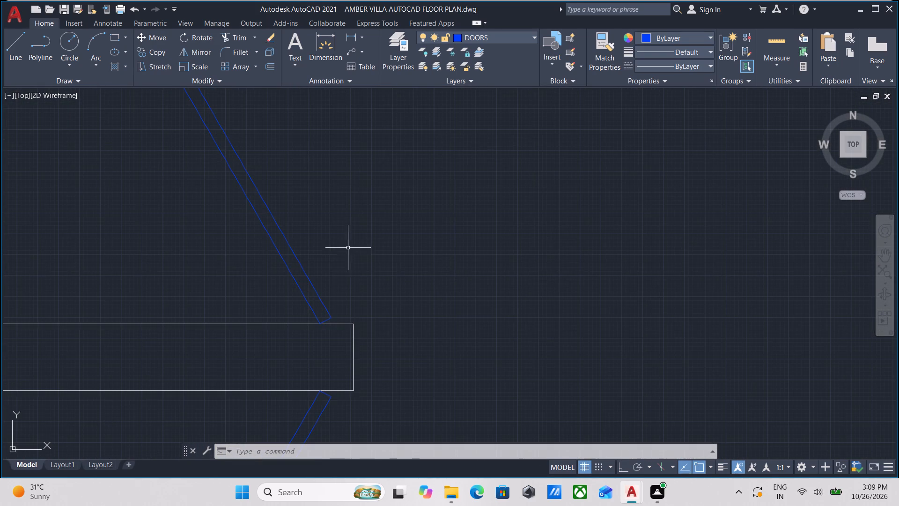
scroll(338, 271, down, 3)
scroll(309, 211, up, 2)
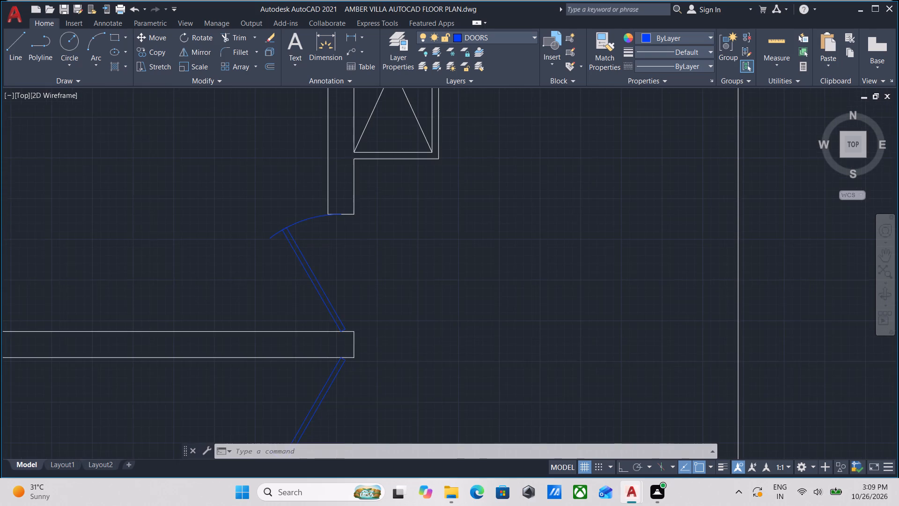
scroll(315, 214, down, 4)
middle_drag(333, 238, 380, 219)
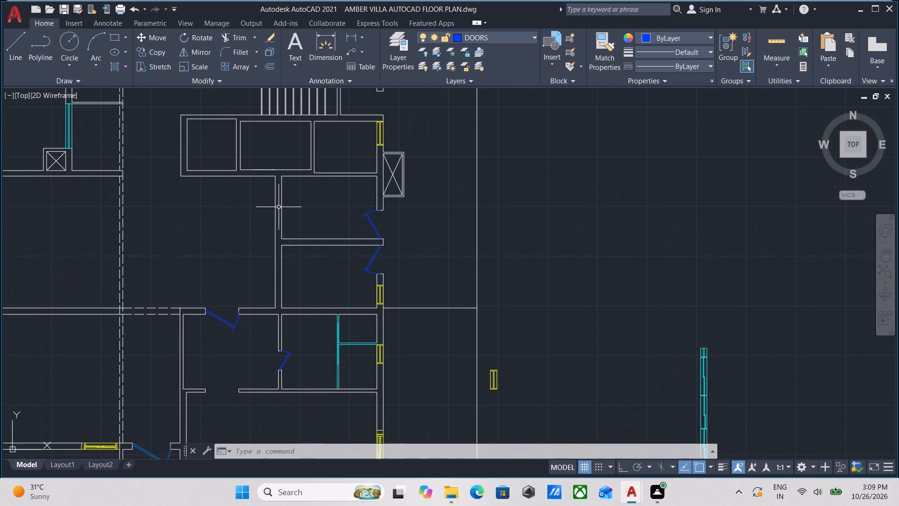
middle_drag(280, 207, 317, 253)
scroll(425, 262, up, 1)
scroll(425, 262, down, 1)
middle_drag(424, 264, 368, 393)
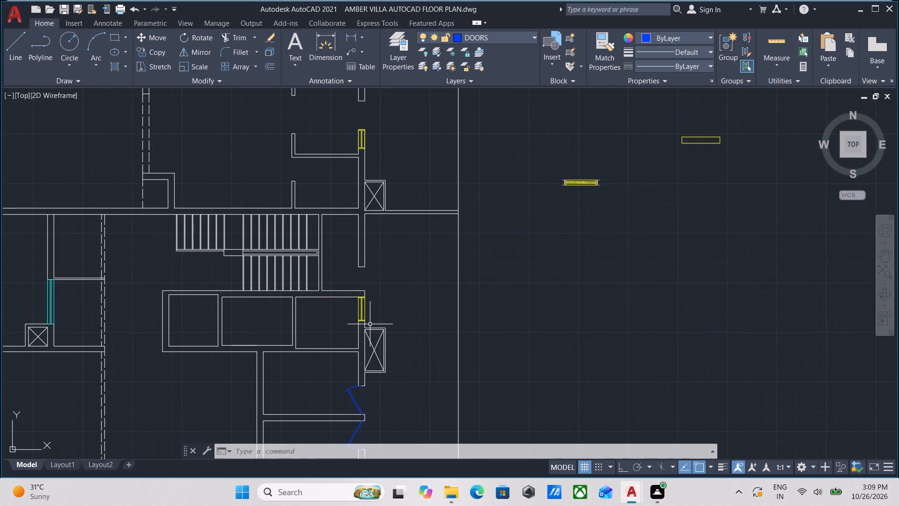
scroll(369, 324, down, 1)
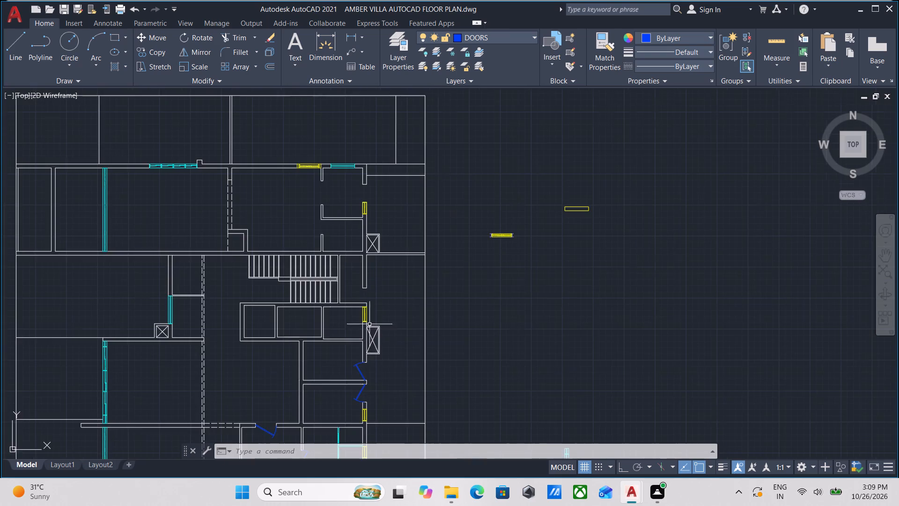
scroll(368, 341, up, 2)
scroll(368, 275, down, 1)
middle_drag(368, 275, 368, 267)
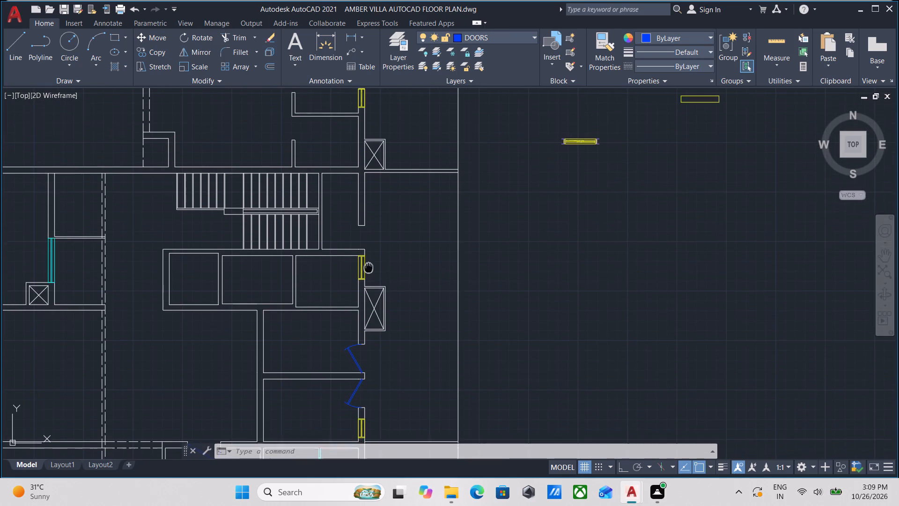
middle_drag(368, 267, 364, 294)
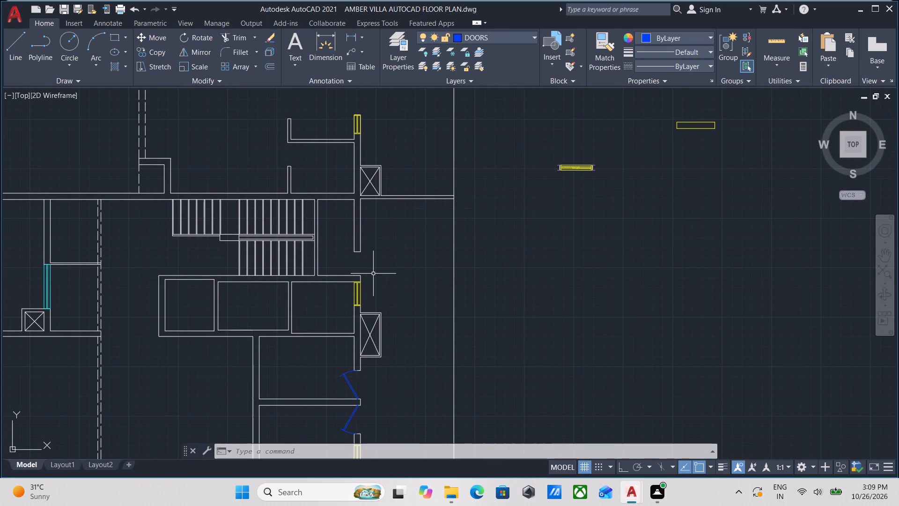
middle_drag(373, 283, 376, 333)
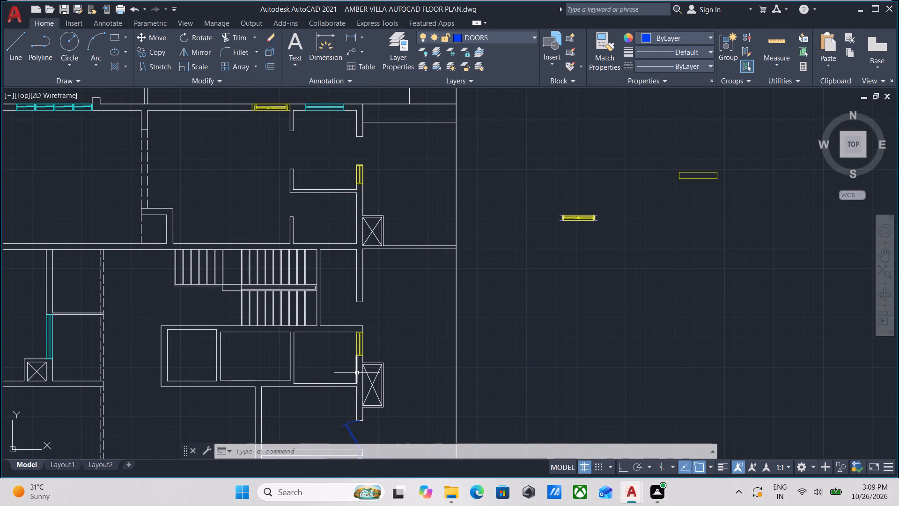
middle_drag(357, 373, 353, 257)
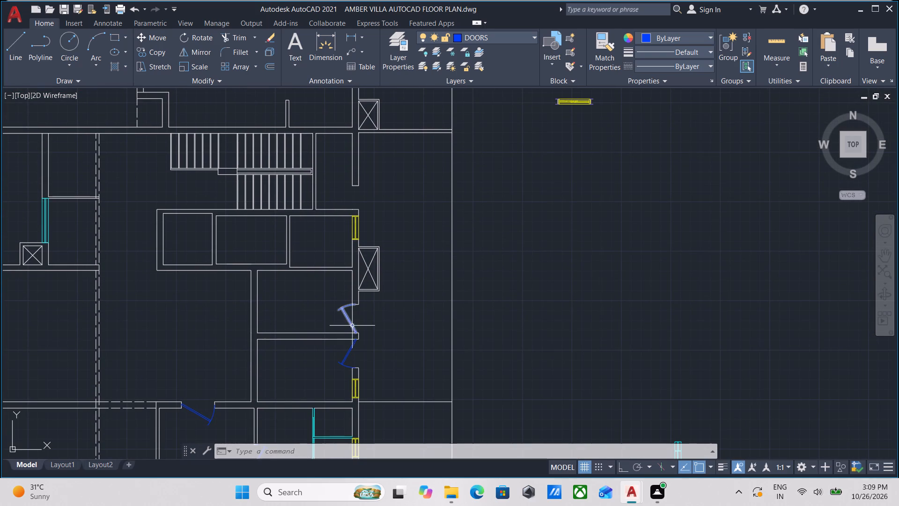
Copy the upper of the paired east-wall swing doors from its hinge corner to the midpoint of the wall end below the opening beside the staircase.
scroll(352, 325, up, 2)
click(355, 314)
click(291, 287)
scroll(400, 331, down, 2)
middle_drag(400, 331, 408, 362)
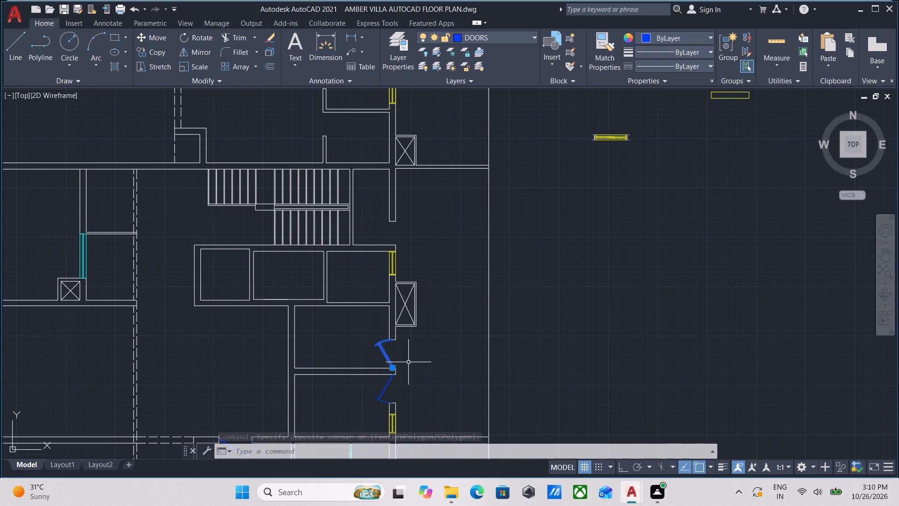
text(CO)
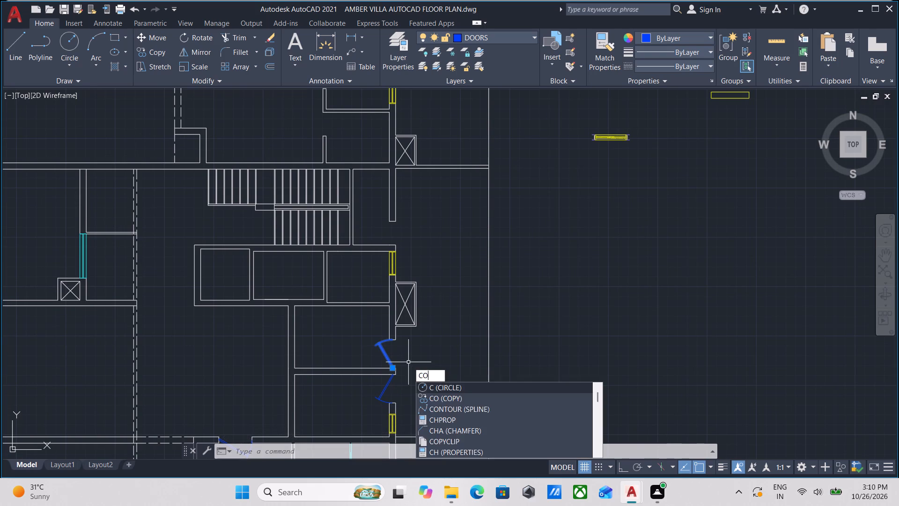
key(Return)
scroll(401, 365, up, 6)
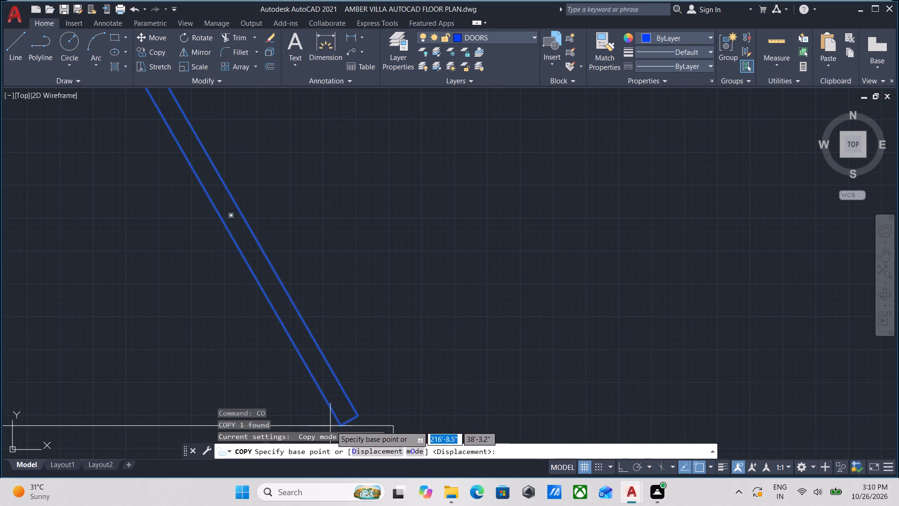
scroll(349, 387, down, 1)
middle_drag(348, 387, 354, 318)
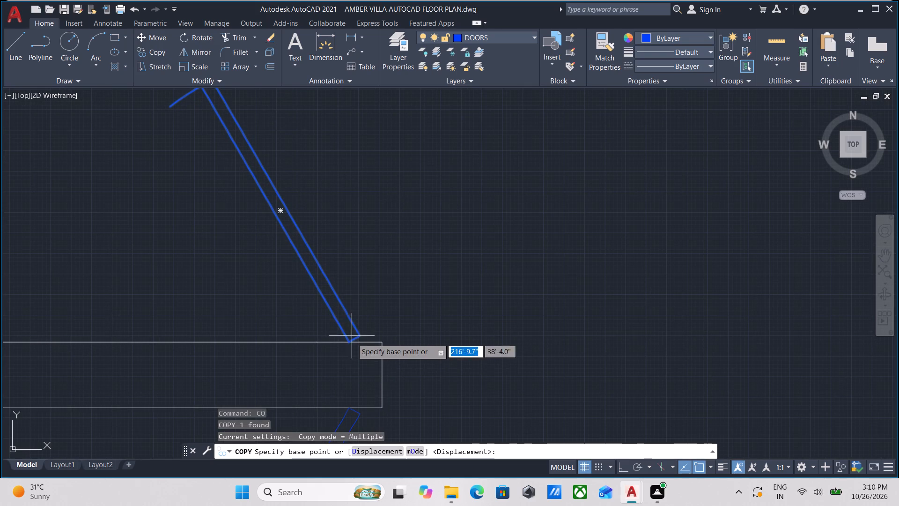
click(350, 343)
middle_drag(374, 264, 395, 377)
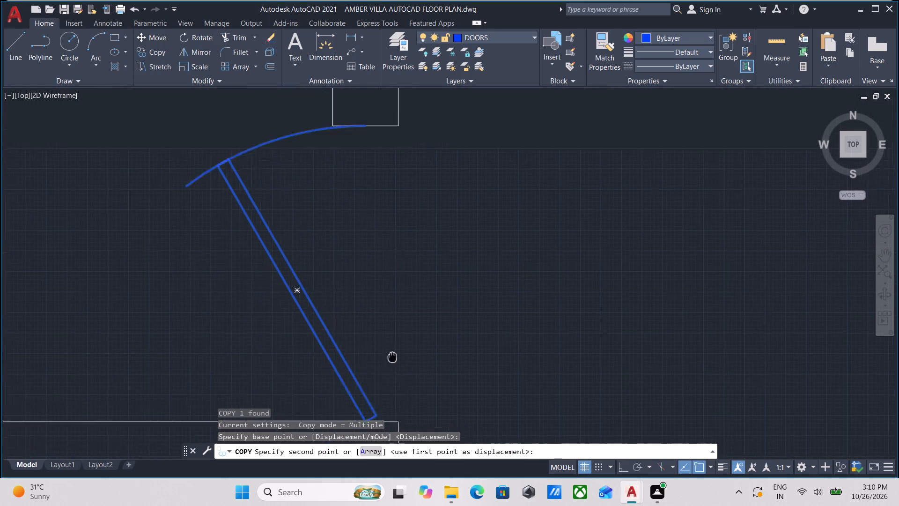
middle_drag(395, 377, 406, 425)
scroll(415, 328, down, 3)
middle_drag(415, 328, 425, 456)
middle_drag(421, 298, 417, 395)
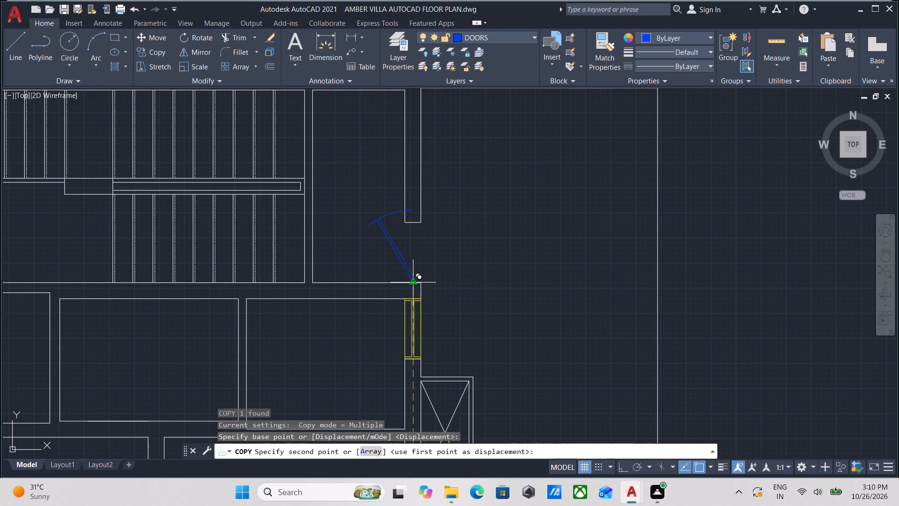
click(411, 283)
key(Escape)
Scale the copied door by reference about its hinge corner, fitting its arc end to the midpoint of the opening's north wall end.
scroll(393, 197, up, 2)
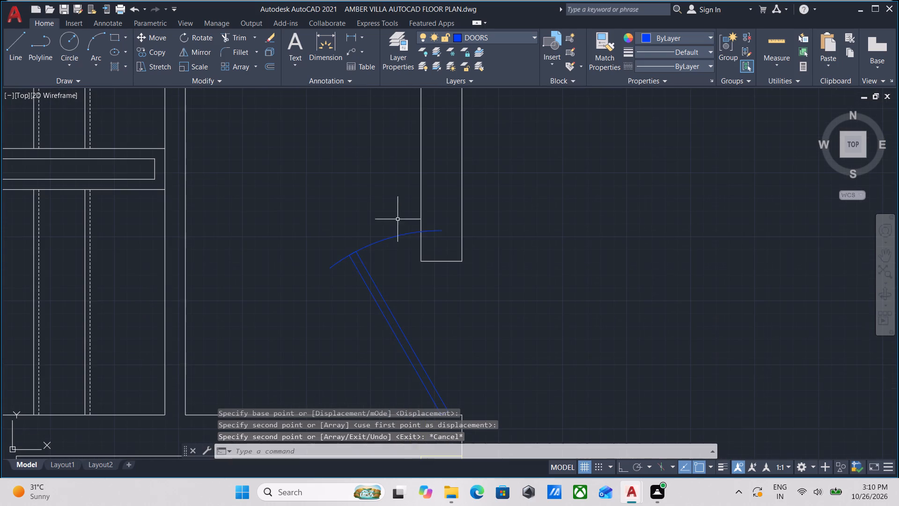
drag(393, 284, 389, 273)
click(342, 207)
middle_drag(337, 201, 232, 115)
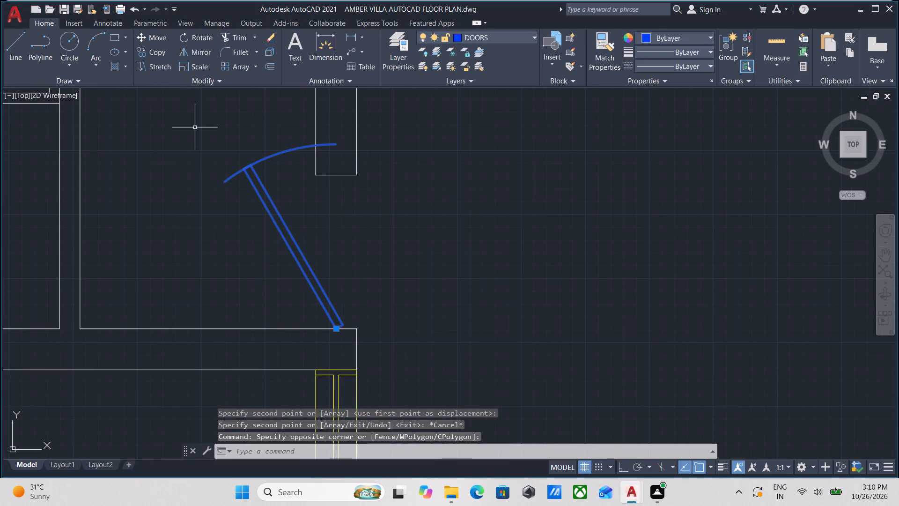
text(SCAL)
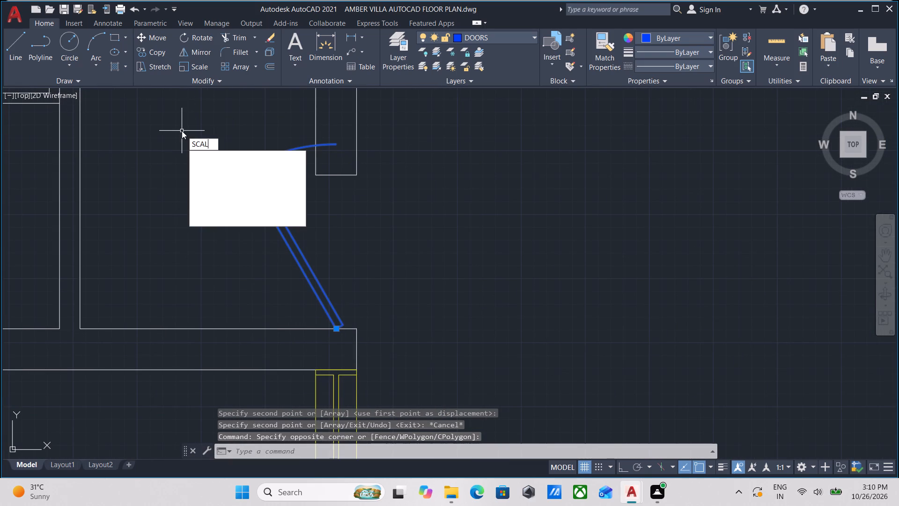
key(e)
key(Return)
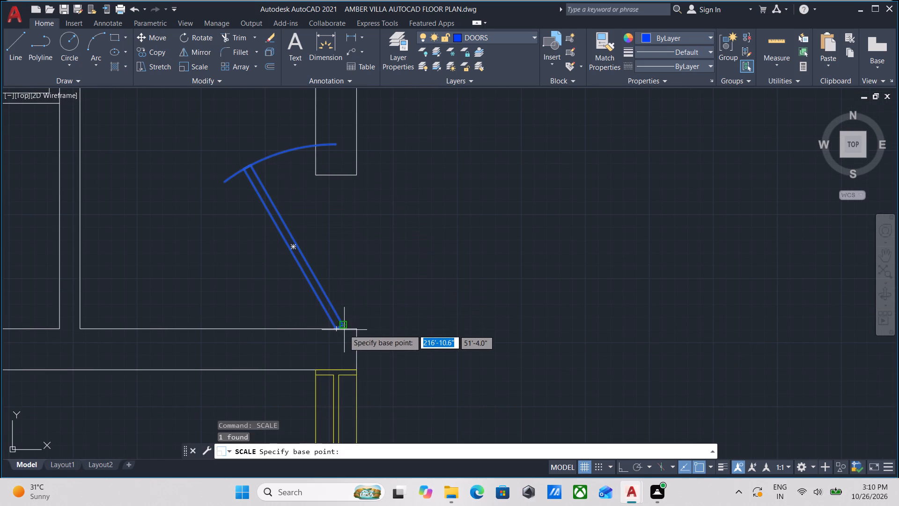
click(336, 330)
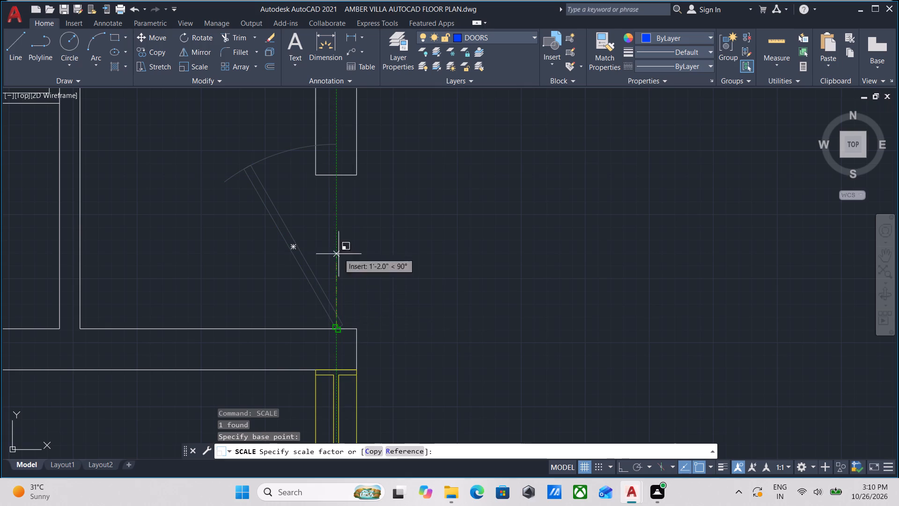
key(r)
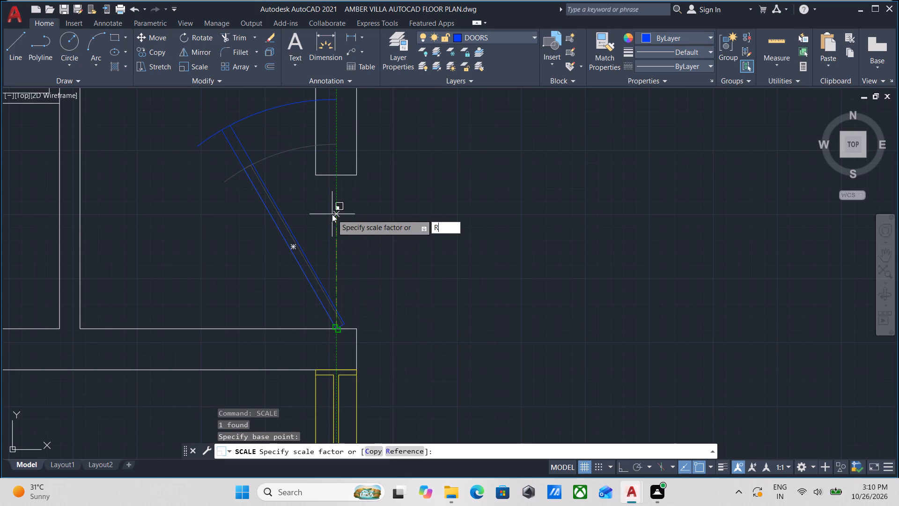
key(Return)
click(338, 329)
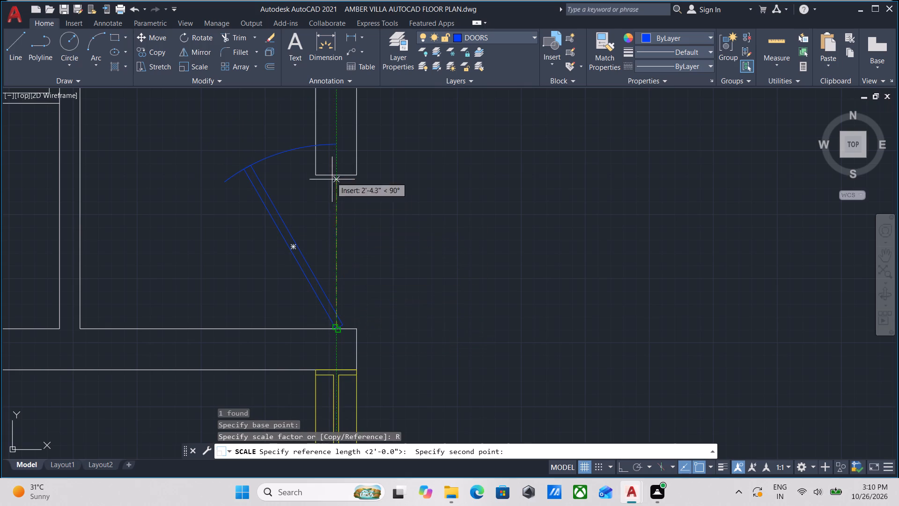
click(334, 144)
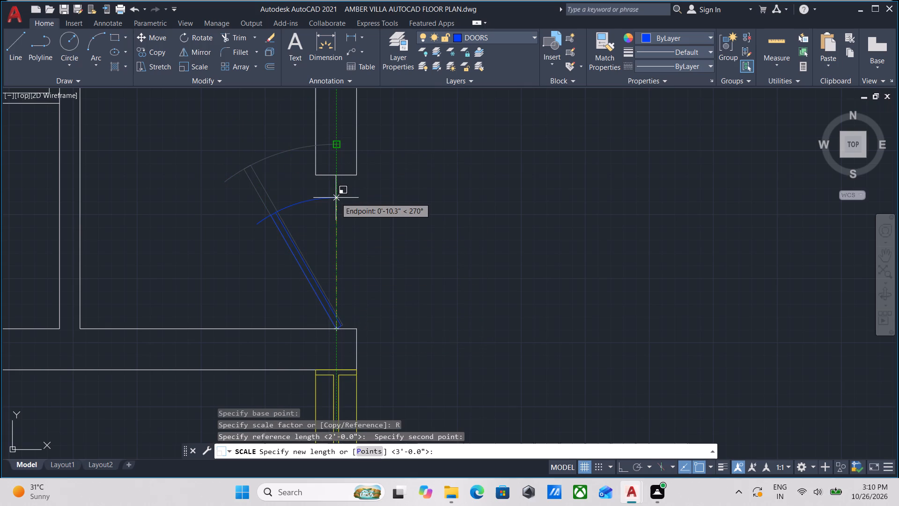
key(F8)
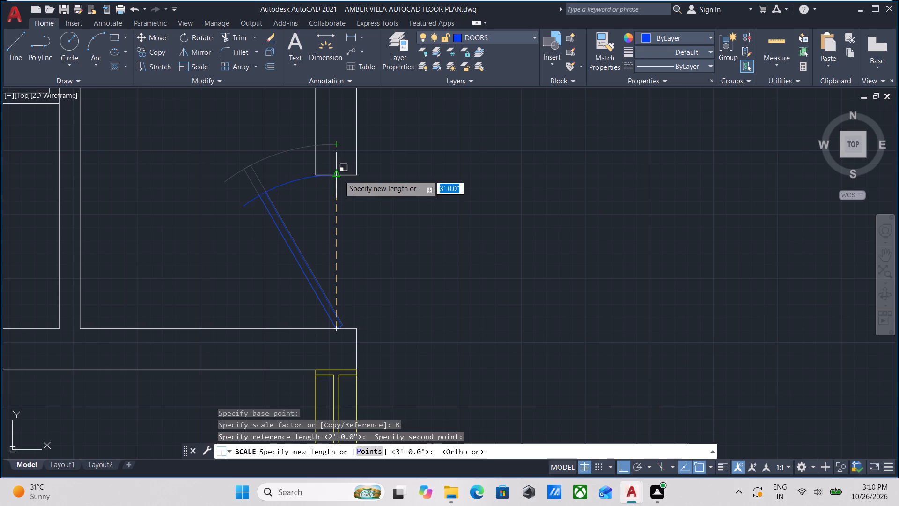
click(339, 175)
Check the fit of the resized swing door in the east wall opening beside the staircase.
scroll(359, 183, down, 2)
middle_drag(354, 191, 334, 201)
scroll(325, 201, down, 2)
middle_drag(325, 201, 325, 217)
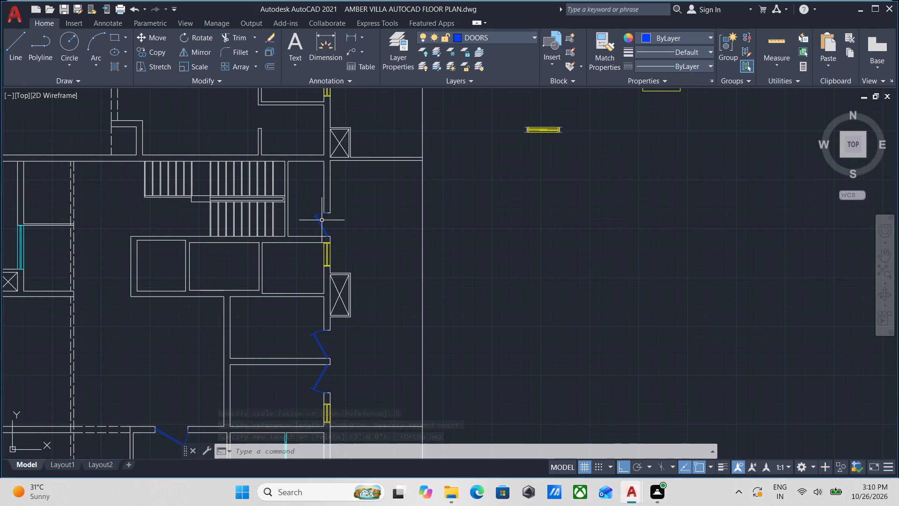
scroll(317, 230, up, 1)
middle_drag(317, 208, 317, 242)
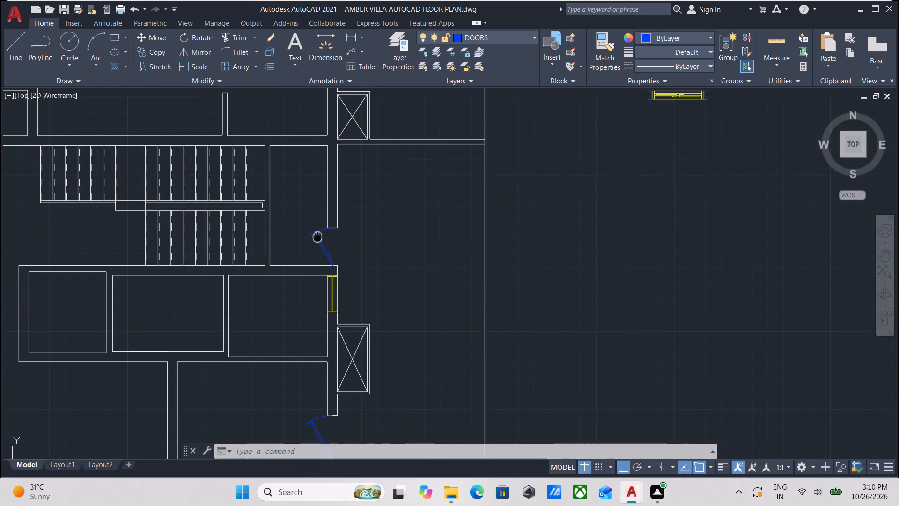
middle_drag(317, 242, 317, 254)
scroll(319, 254, up, 3)
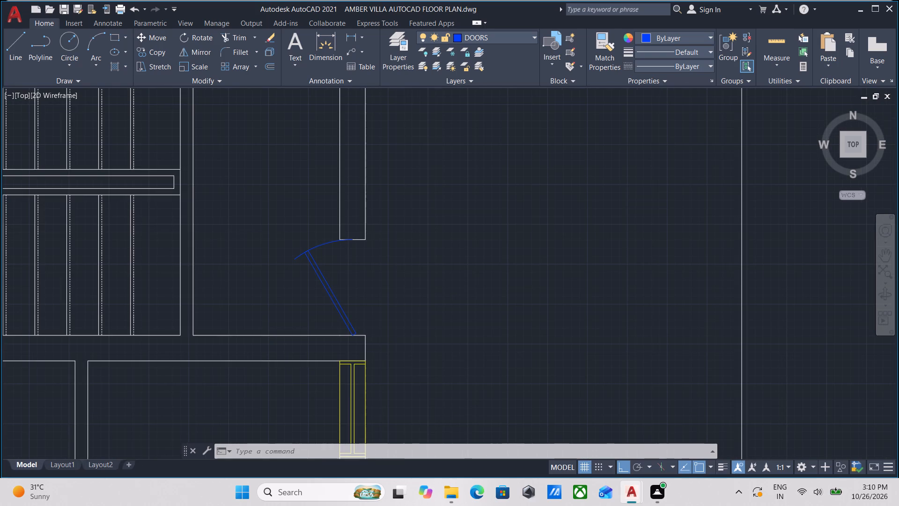
scroll(321, 247, down, 3)
middle_drag(321, 247, 321, 293)
middle_drag(296, 224, 296, 253)
scroll(295, 303, up, 1)
scroll(310, 291, down, 2)
middle_drag(310, 291, 318, 198)
scroll(330, 224, up, 3)
click(348, 223)
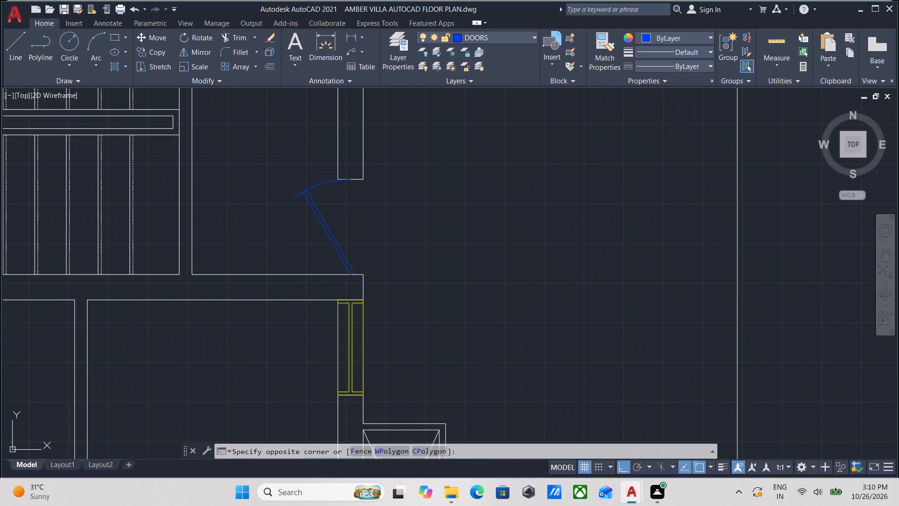
click(288, 191)
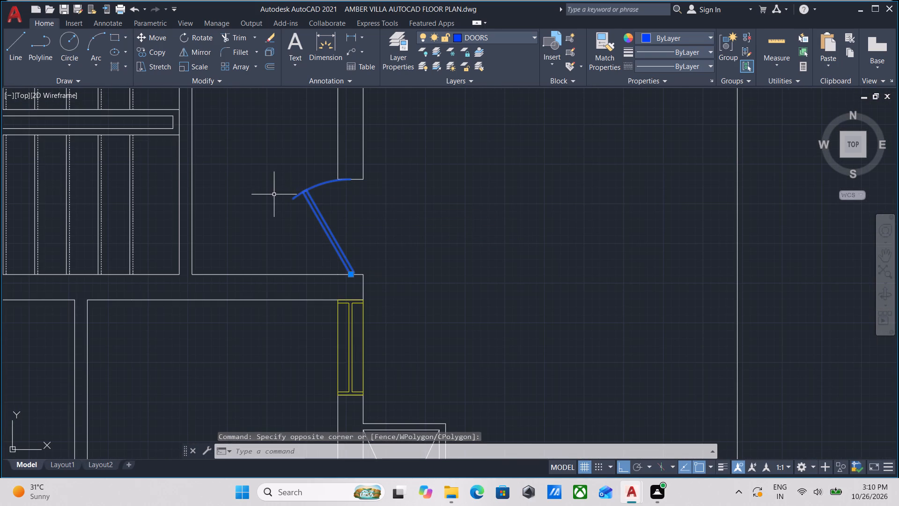
scroll(313, 180, down, 2)
middle_drag(323, 179, 373, 143)
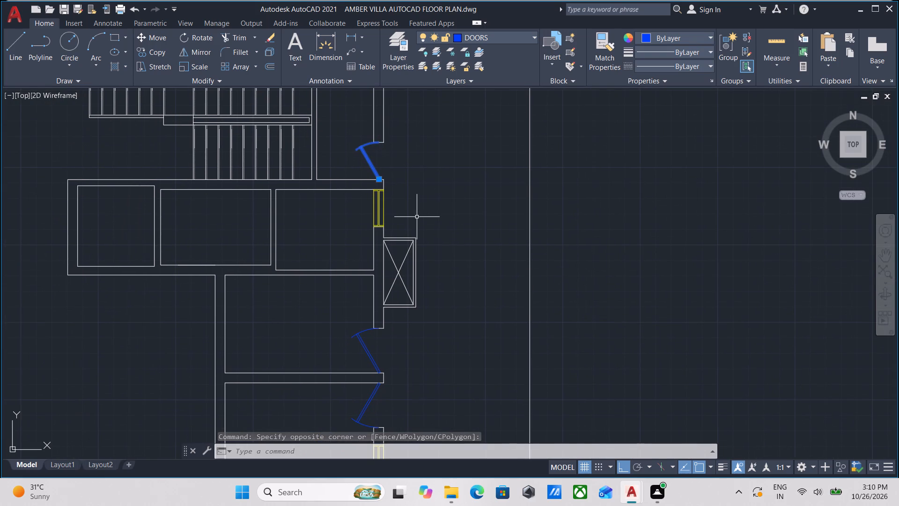
key(Escape)
Examine the doors and remaining openings in the southern rooms around the cyan glass partitions.
scroll(421, 209, down, 2)
scroll(389, 302, up, 1)
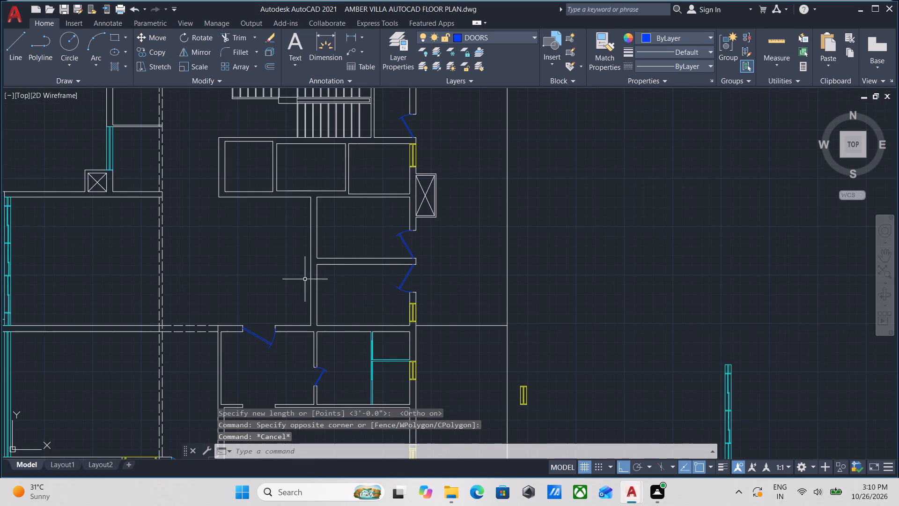
middle_drag(305, 279, 308, 262)
scroll(410, 268, up, 3)
scroll(441, 250, down, 2)
middle_drag(441, 250, 438, 180)
scroll(289, 345, up, 3)
scroll(310, 290, down, 2)
middle_drag(310, 290, 339, 284)
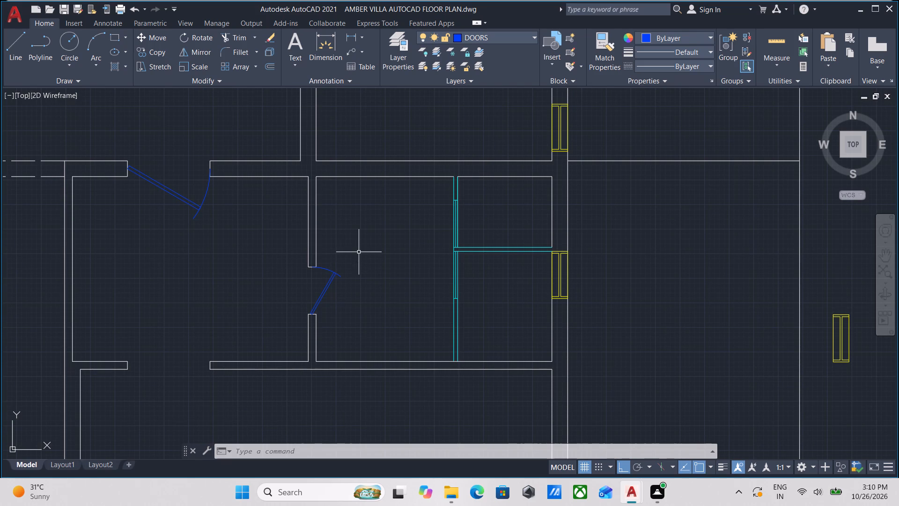
scroll(350, 277, up, 1)
scroll(356, 256, down, 1)
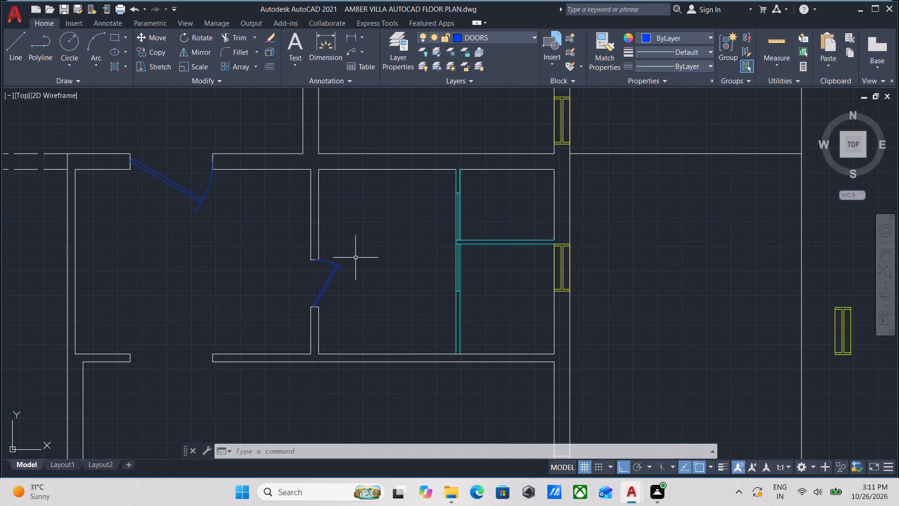
Select the swing door west of the cyan glass partitions and examine the remaining openings from the southern rooms up to the north-east rooms.
scroll(355, 259, down, 1)
scroll(337, 265, up, 3)
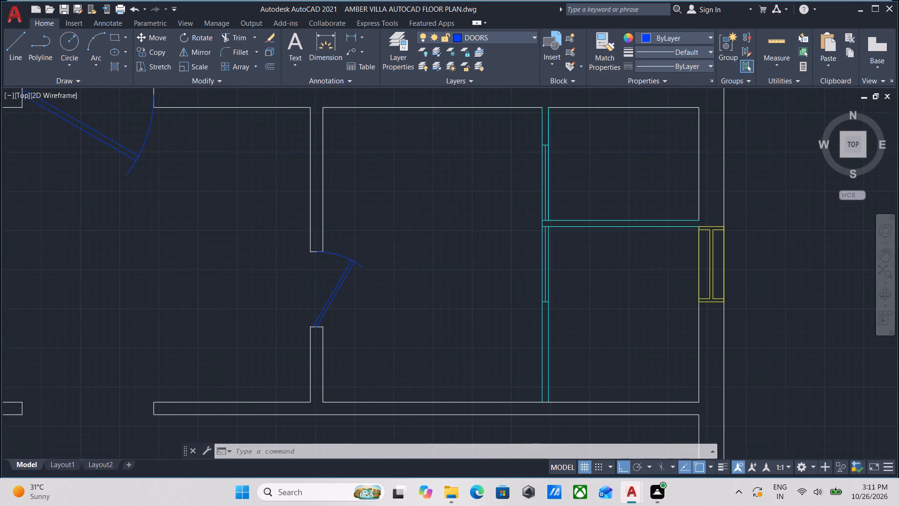
scroll(364, 239, down, 2)
middle_drag(364, 239, 331, 262)
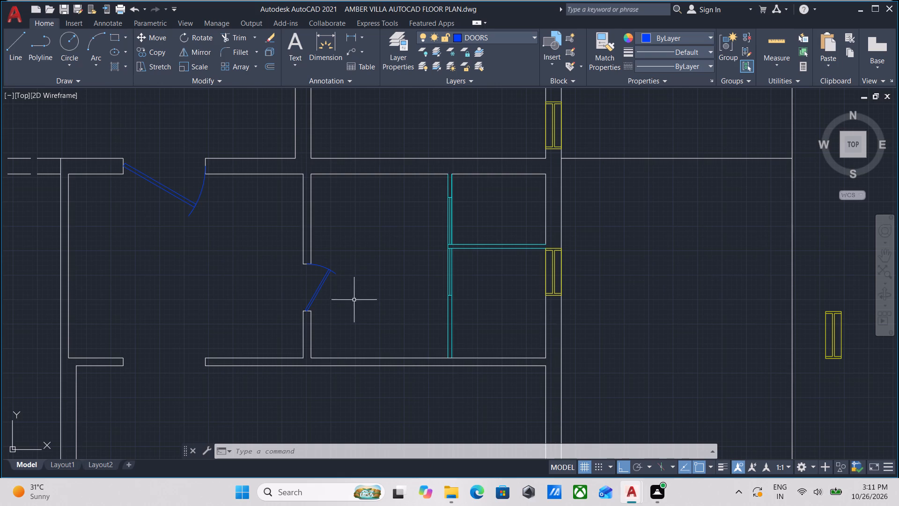
middle_drag(326, 284, 359, 332)
click(384, 339)
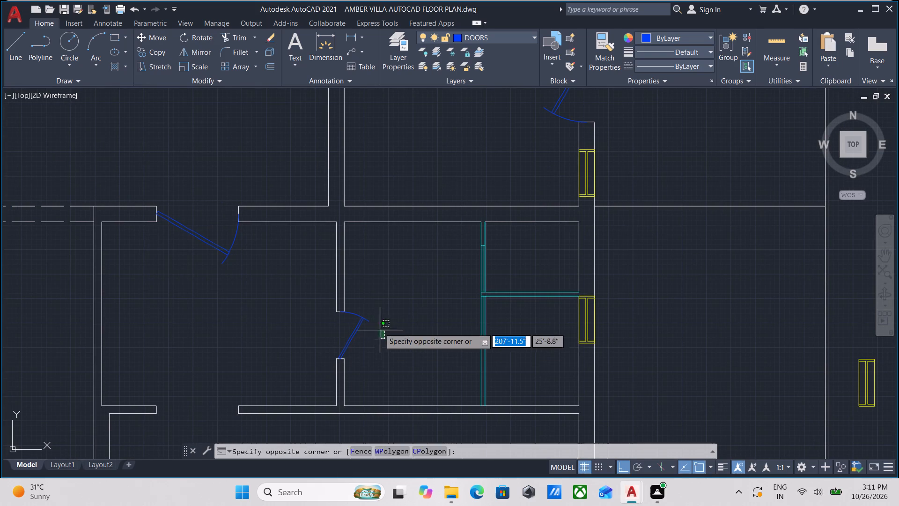
click(366, 286)
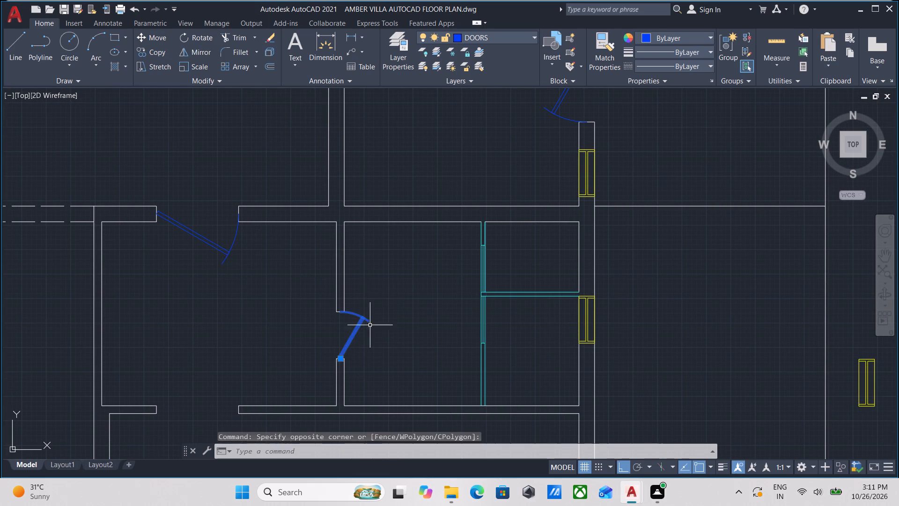
scroll(368, 342, up, 2)
scroll(368, 342, down, 2)
middle_drag(368, 342, 383, 350)
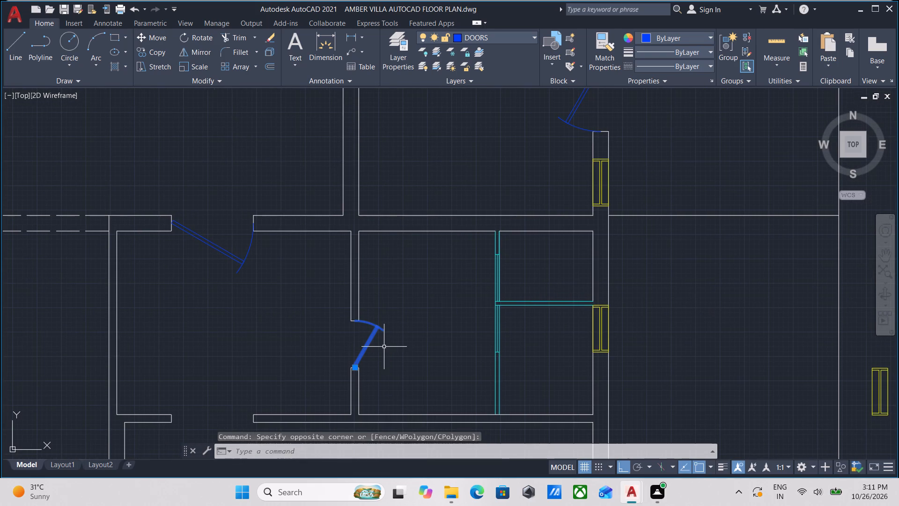
scroll(386, 356, up, 2)
scroll(386, 348, down, 2)
middle_drag(387, 352, 405, 426)
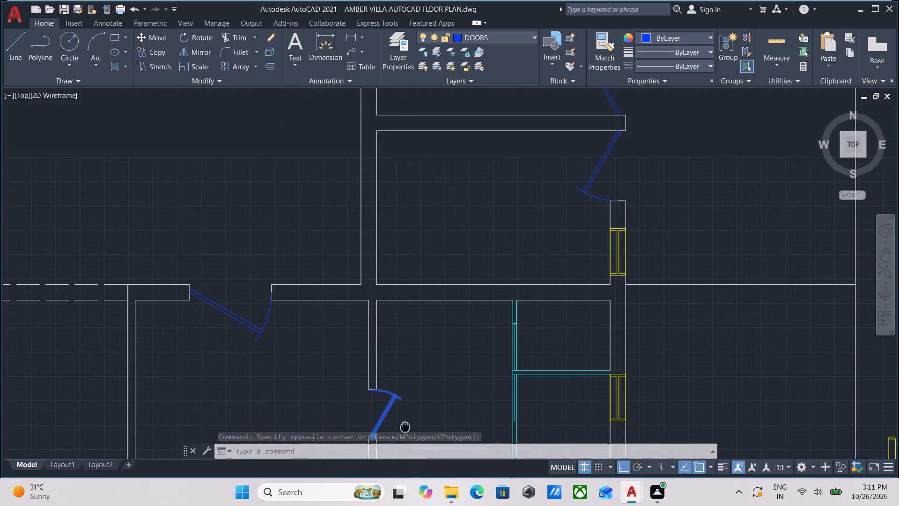
middle_drag(405, 426, 405, 426)
scroll(365, 292, down, 1)
middle_drag(365, 304, 367, 400)
scroll(387, 311, down, 1)
middle_drag(389, 318, 374, 327)
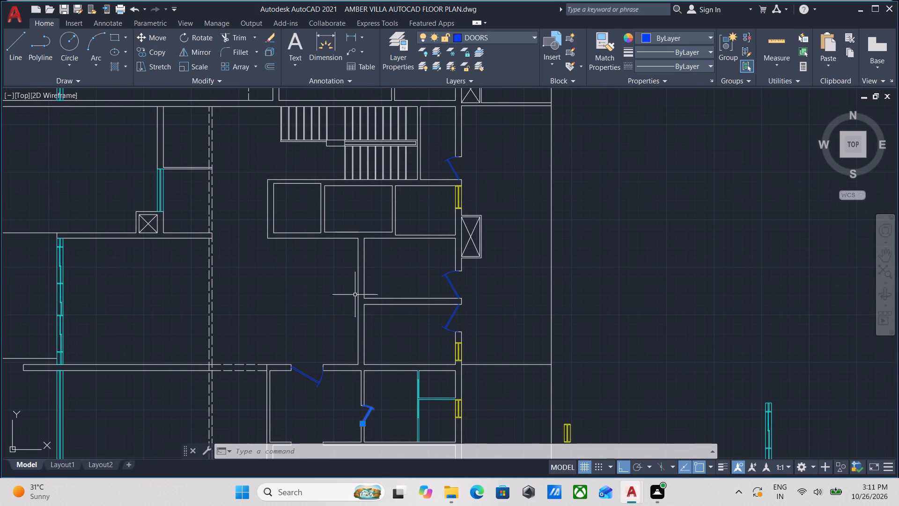
scroll(321, 234, down, 1)
middle_drag(321, 234, 321, 324)
scroll(315, 200, up, 2)
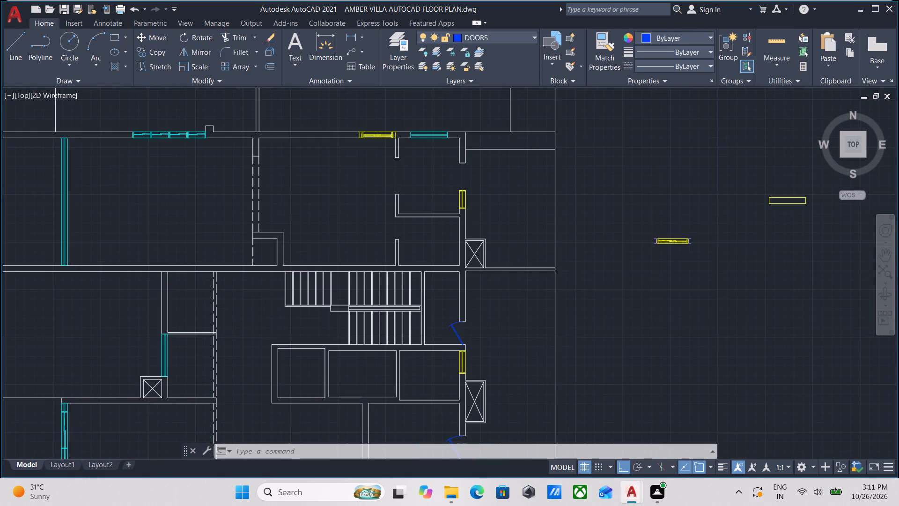
scroll(315, 200, down, 1)
middle_drag(315, 200, 326, 256)
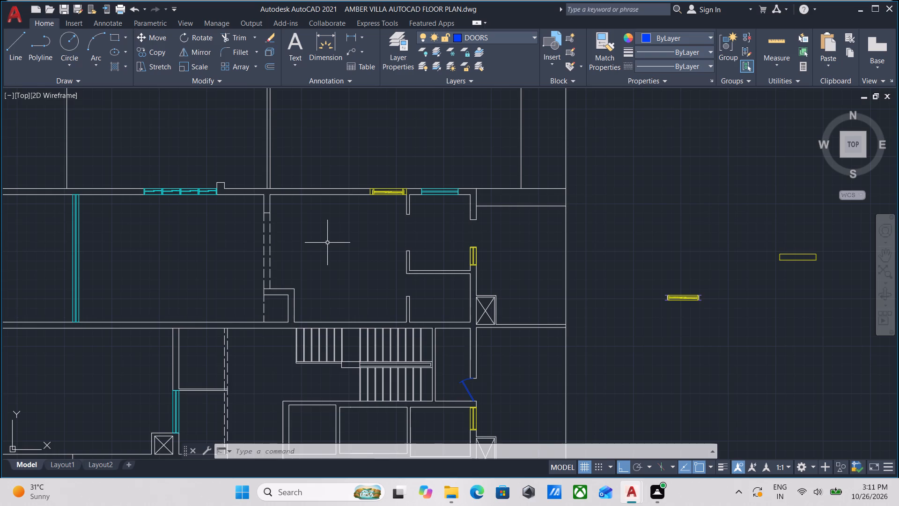
scroll(437, 226, down, 1)
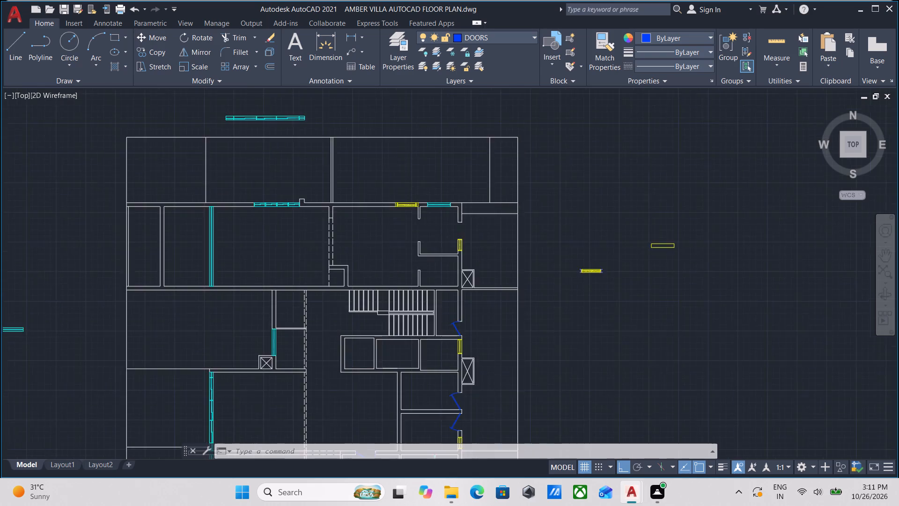
scroll(437, 226, down, 1)
middle_drag(437, 226, 322, 218)
scroll(338, 309, up, 1)
scroll(325, 242, up, 2)
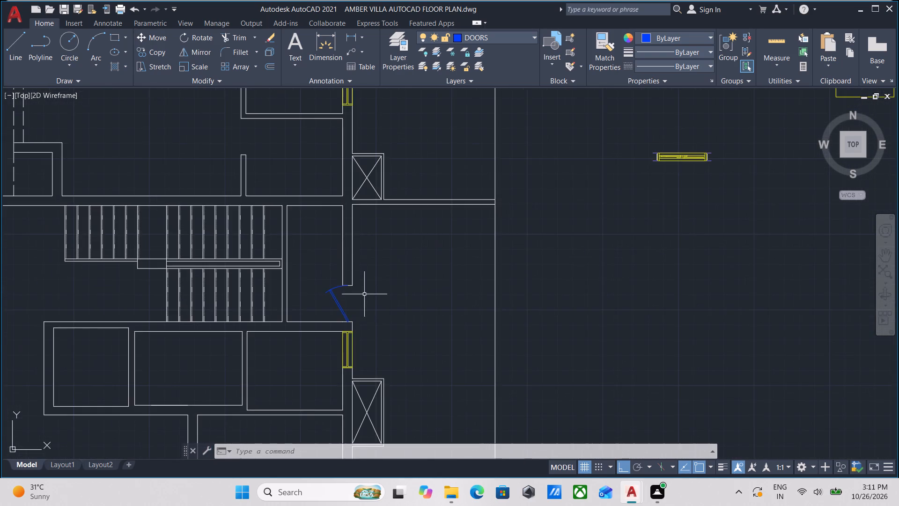
scroll(328, 283, up, 2)
Copy the staircase-side swing door, along with the selected southern door, from its hinge corner to the north end midpoint of the north-east room's east window.
click(373, 327)
click(328, 304)
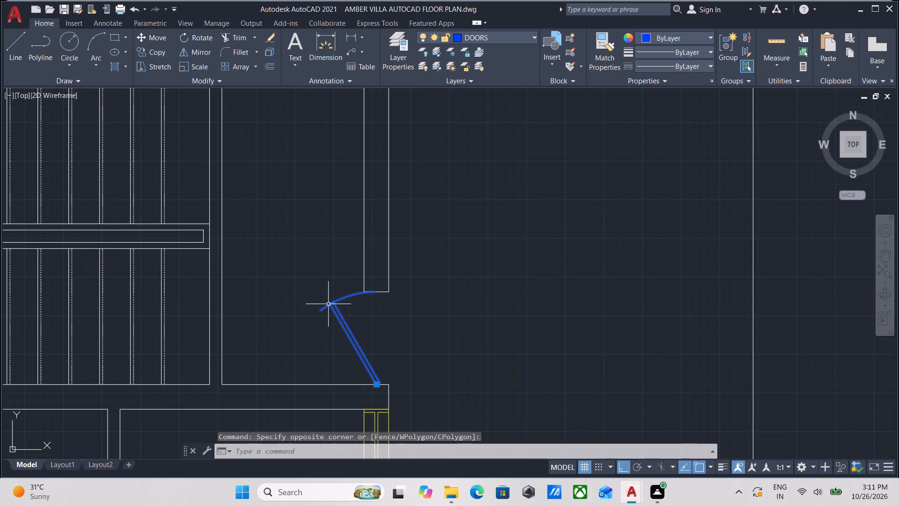
key(c)
key(o)
key(Return)
scroll(394, 382, up, 1)
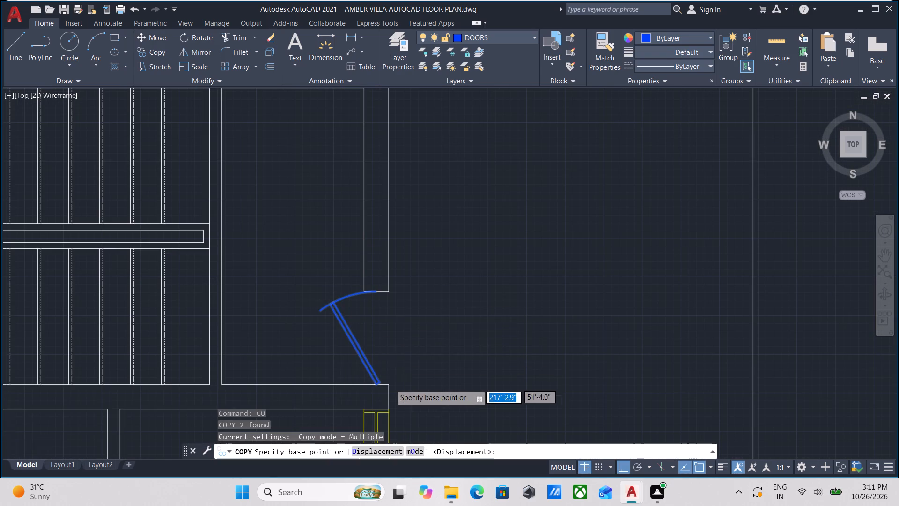
scroll(390, 384, up, 1)
drag(354, 384, 359, 376)
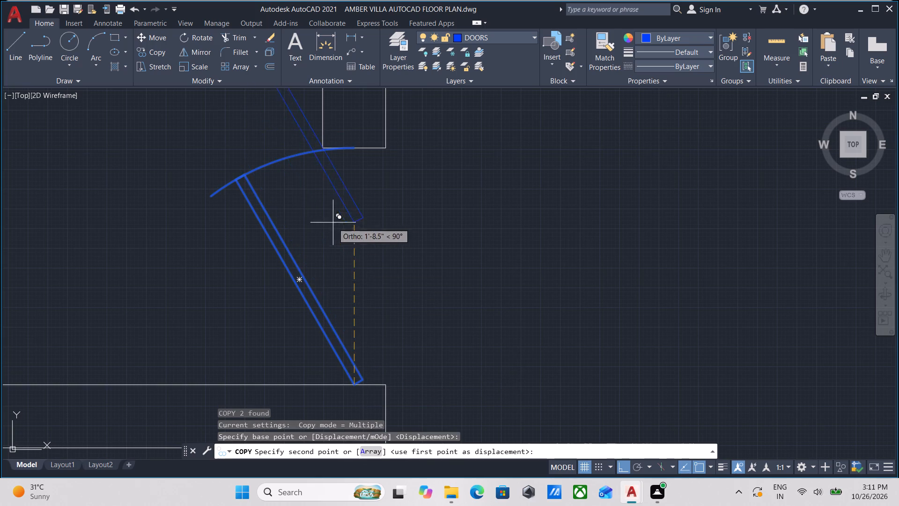
middle_drag(332, 230, 394, 405)
middle_drag(413, 222, 455, 447)
scroll(457, 224, down, 2)
middle_drag(457, 224, 471, 432)
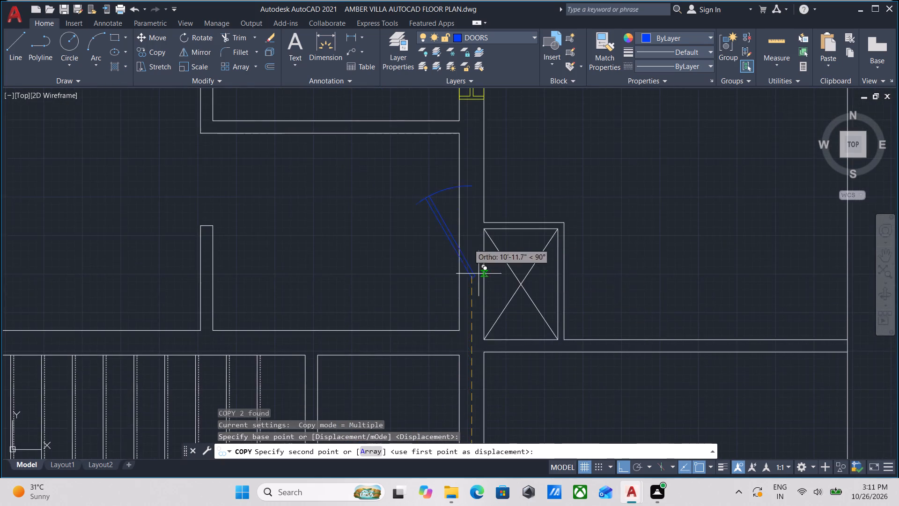
scroll(468, 238, down, 2)
middle_drag(465, 280, 473, 384)
scroll(477, 251, up, 4)
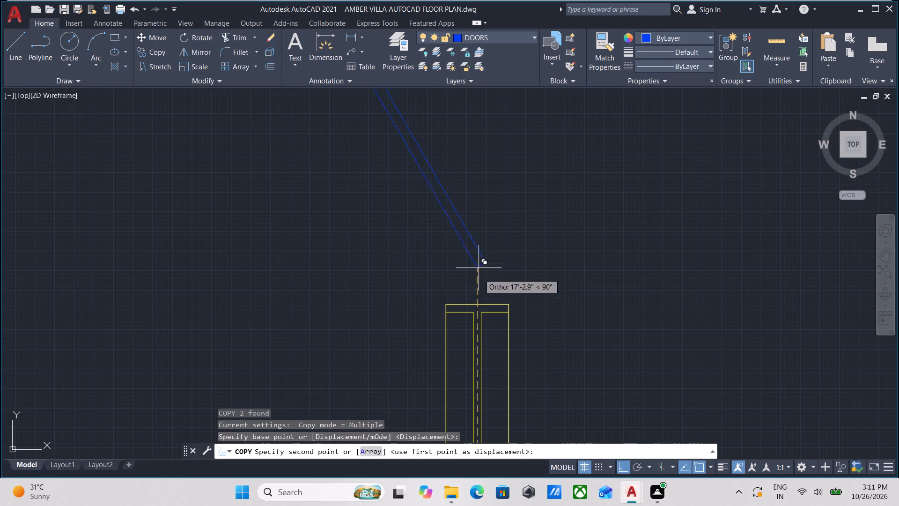
click(478, 306)
middle_drag(477, 265, 481, 336)
scroll(487, 293, down, 2)
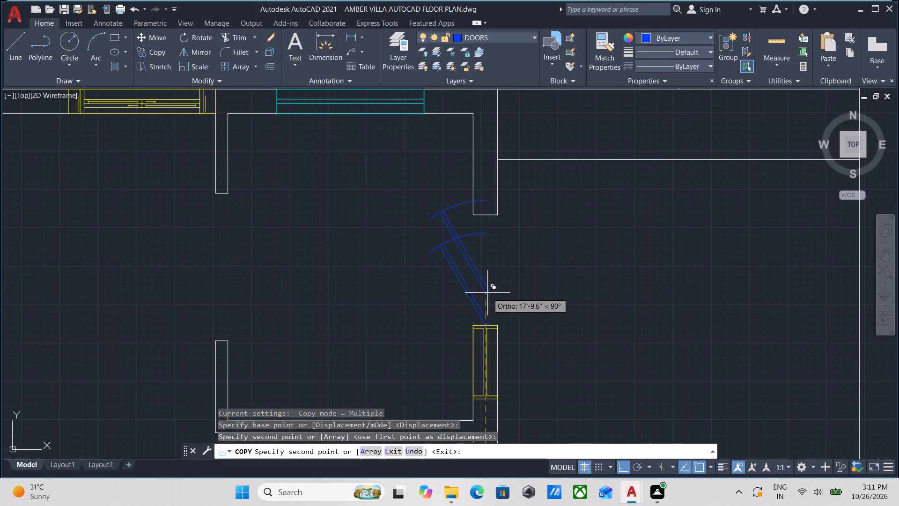
key(Escape)
Mirror the copied door in the north-east room about a vertical line through its hinge corner, erasing the source so it swings east.
scroll(485, 228, down, 2)
scroll(485, 239, up, 1)
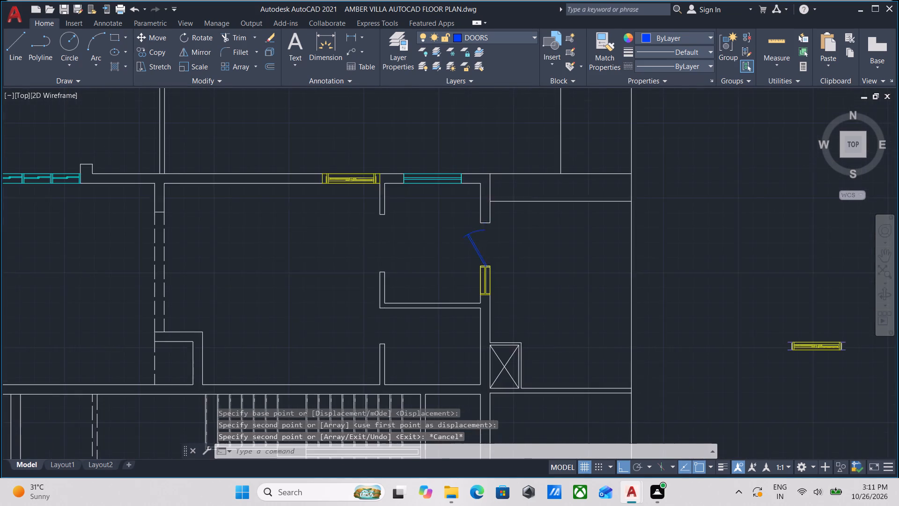
scroll(485, 239, up, 2)
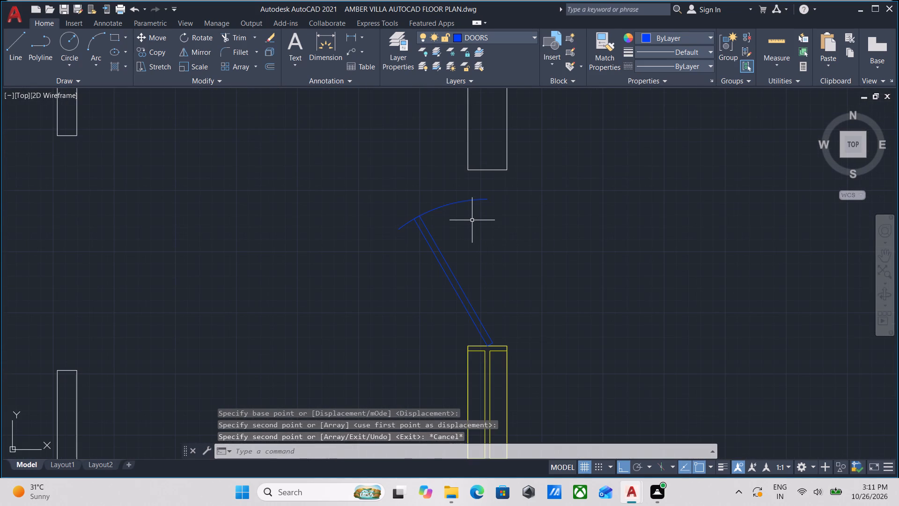
scroll(475, 226, down, 1)
click(477, 240)
click(410, 194)
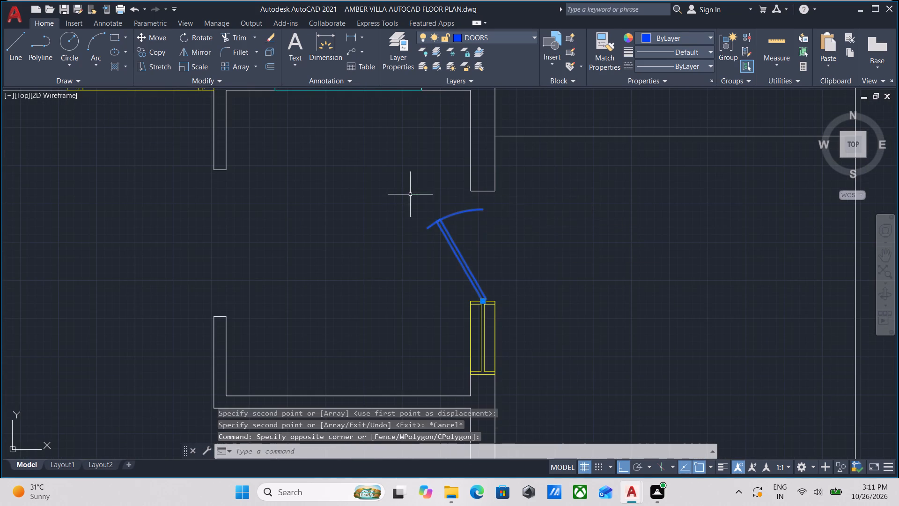
scroll(456, 283, up, 2)
key(m)
key(i)
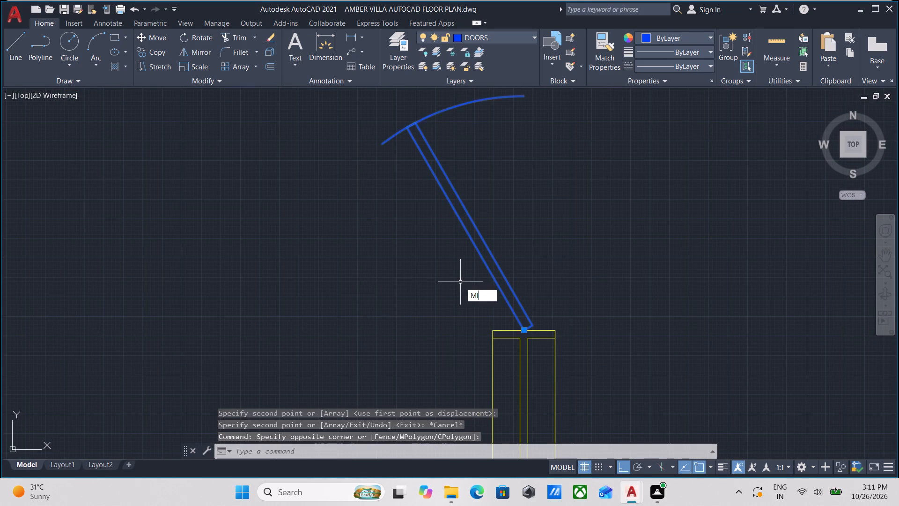
key(Return)
click(525, 335)
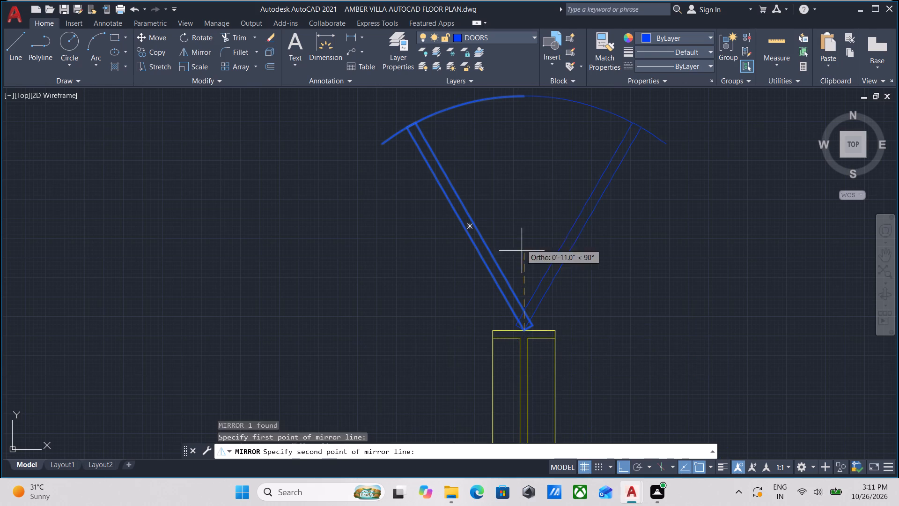
middle_drag(512, 216, 539, 360)
click(550, 194)
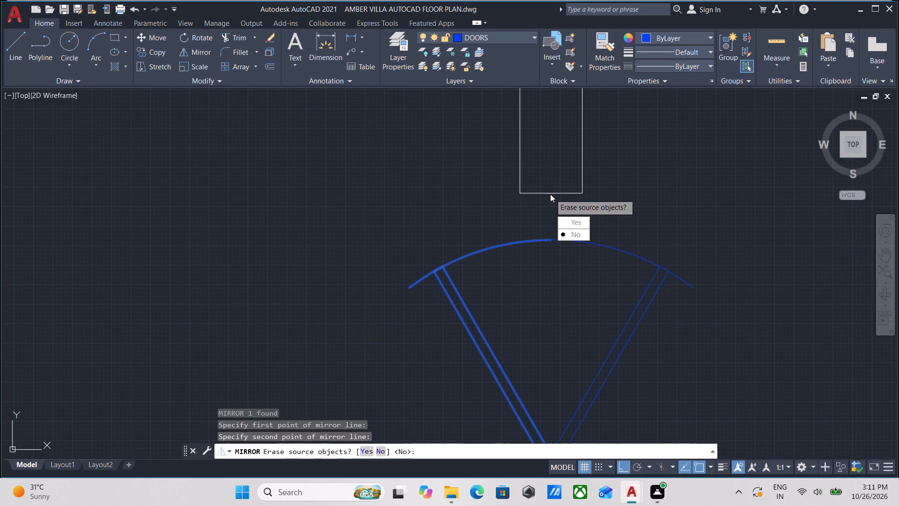
drag(564, 219, 550, 194)
Scale the mirrored door by reference about its hinge corner, fitting its arc end to the midpoint of the opening's north wall end.
drag(583, 268, 575, 255)
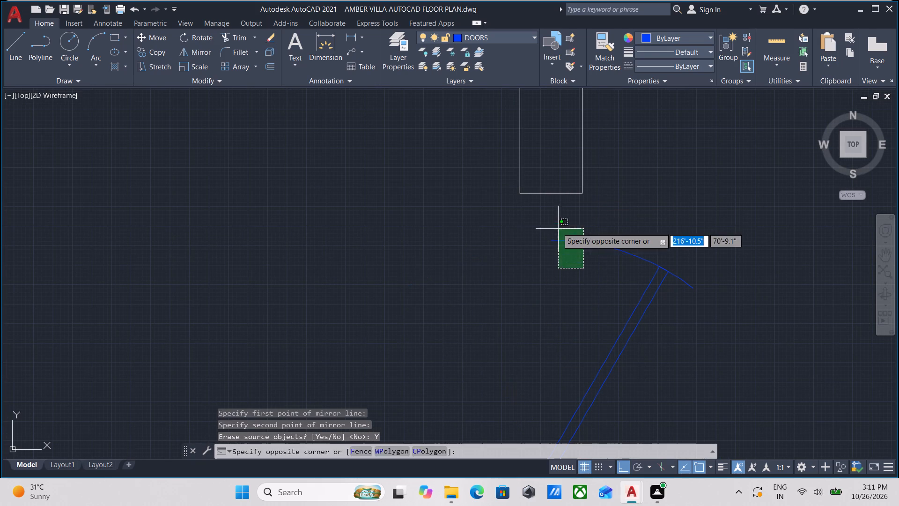
click(554, 219)
middle_drag(538, 314, 476, 186)
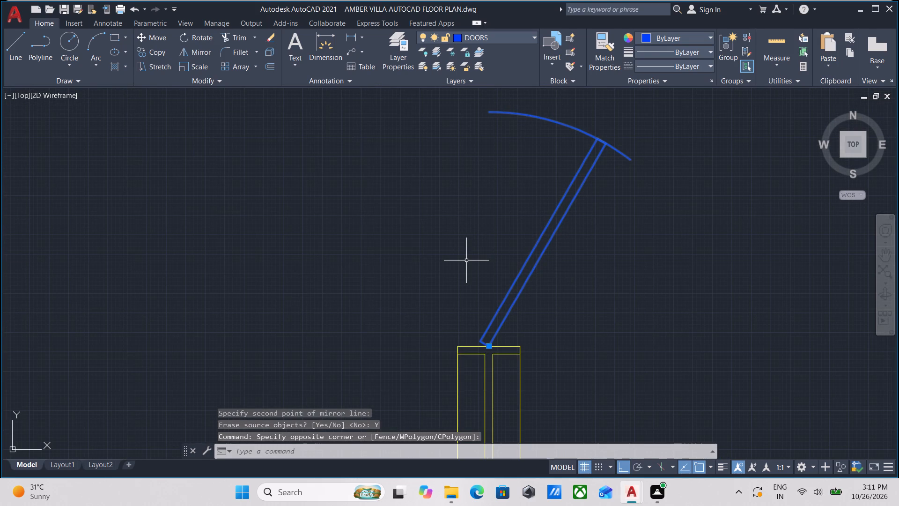
text(SC)
text(ALE)
key(Return)
scroll(500, 336, up, 1)
click(481, 352)
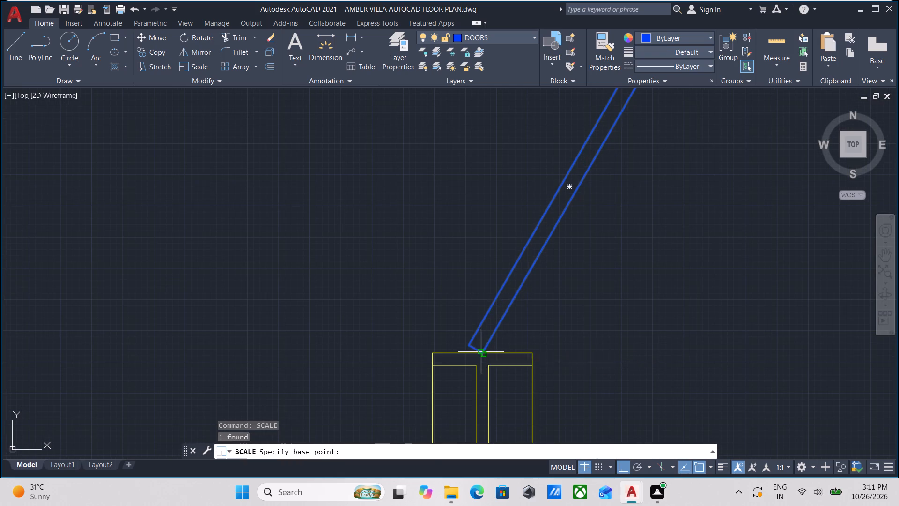
middle_drag(477, 253, 484, 365)
scroll(473, 227, down, 2)
middle_drag(473, 244, 486, 308)
scroll(486, 308, up, 1)
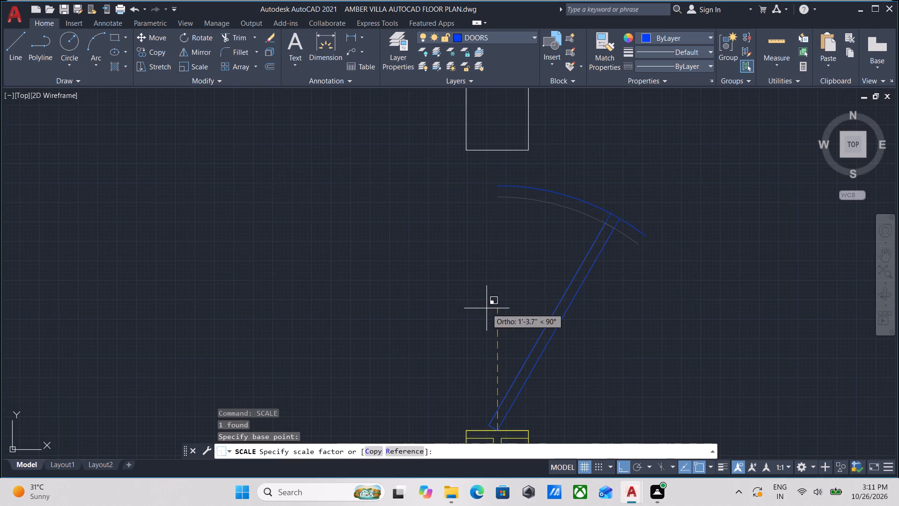
key(r)
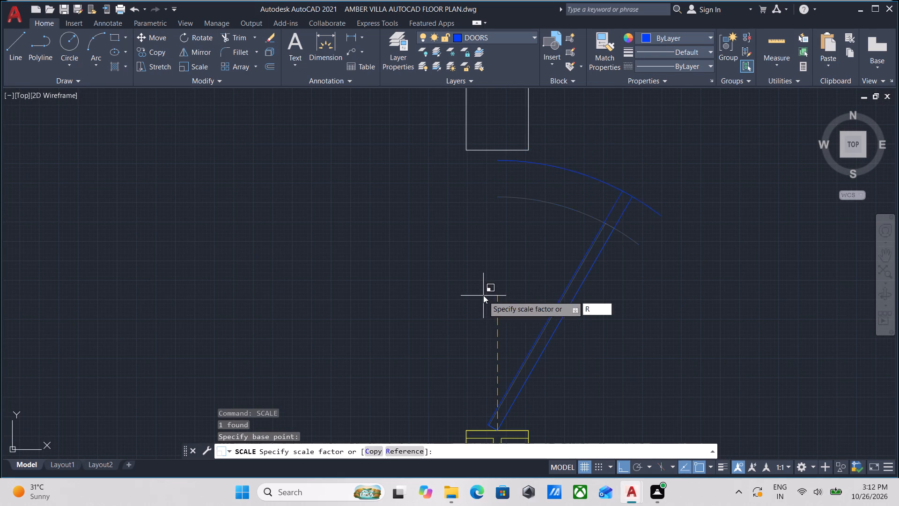
key(Return)
middle_drag(493, 321, 487, 240)
click(492, 347)
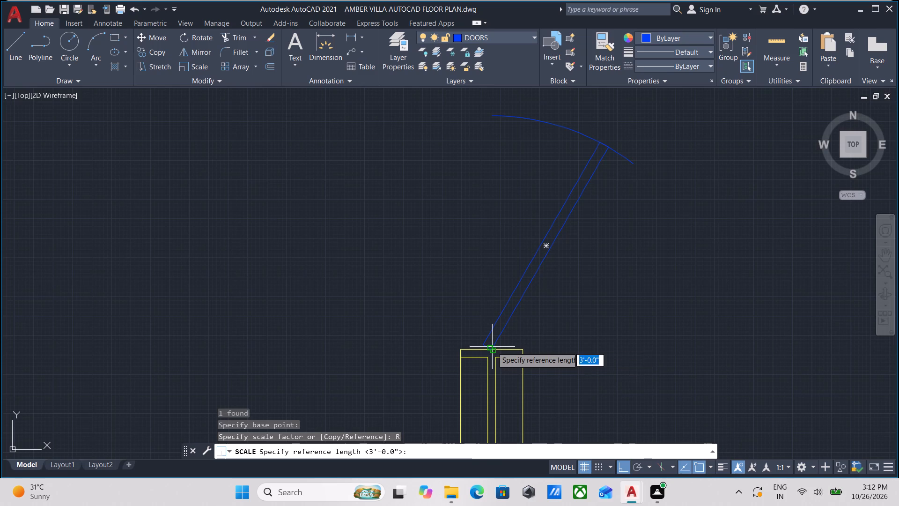
middle_drag(479, 208, 488, 342)
click(503, 252)
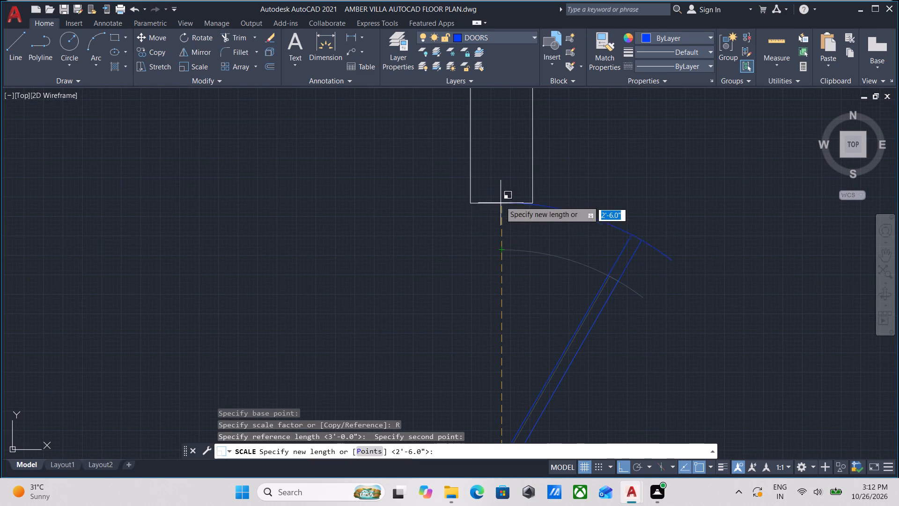
click(501, 201)
scroll(531, 224, down, 3)
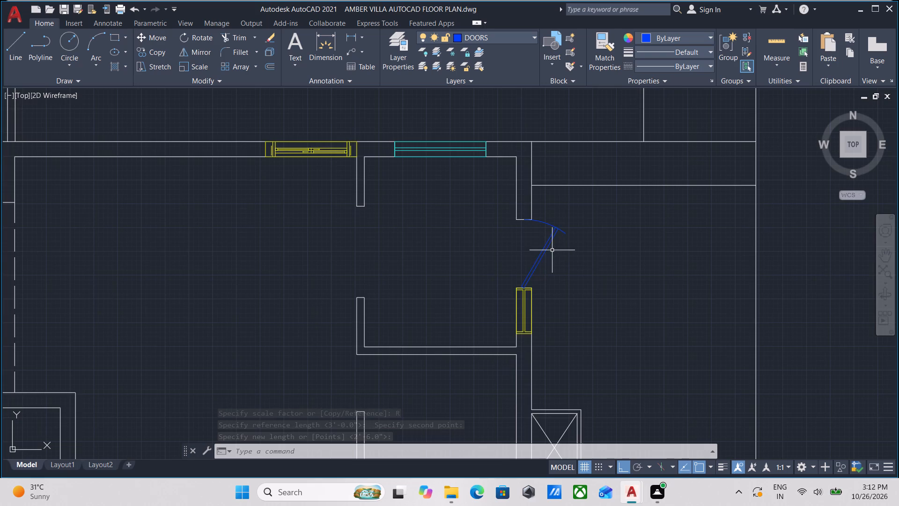
Examine the openings around the north-east room and the dashed lines marking the wide opening to its west.
scroll(528, 248, up, 1)
scroll(566, 246, down, 1)
middle_drag(567, 247, 464, 238)
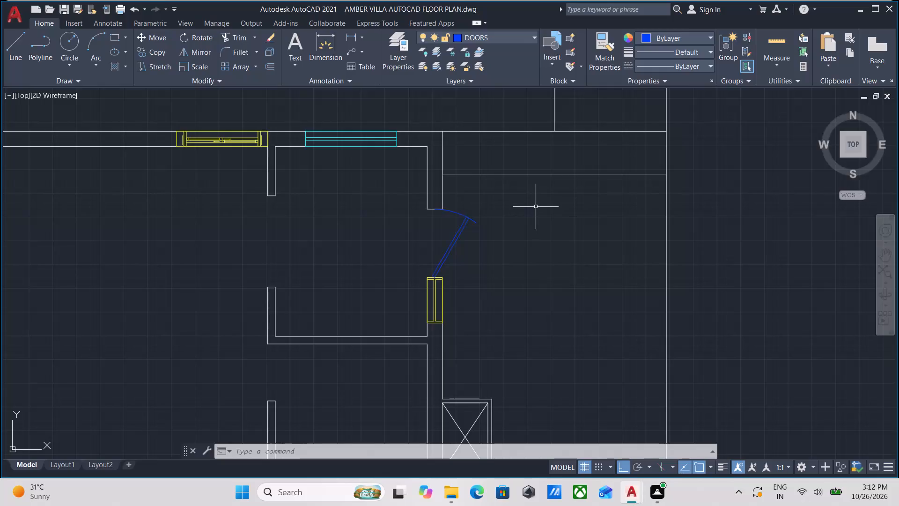
middle_drag(466, 252, 522, 285)
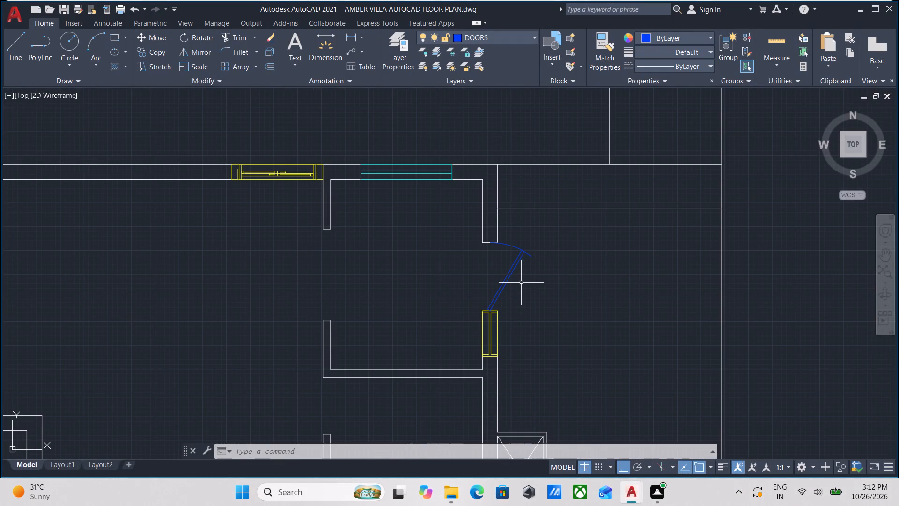
scroll(517, 283, down, 2)
scroll(437, 297, up, 1)
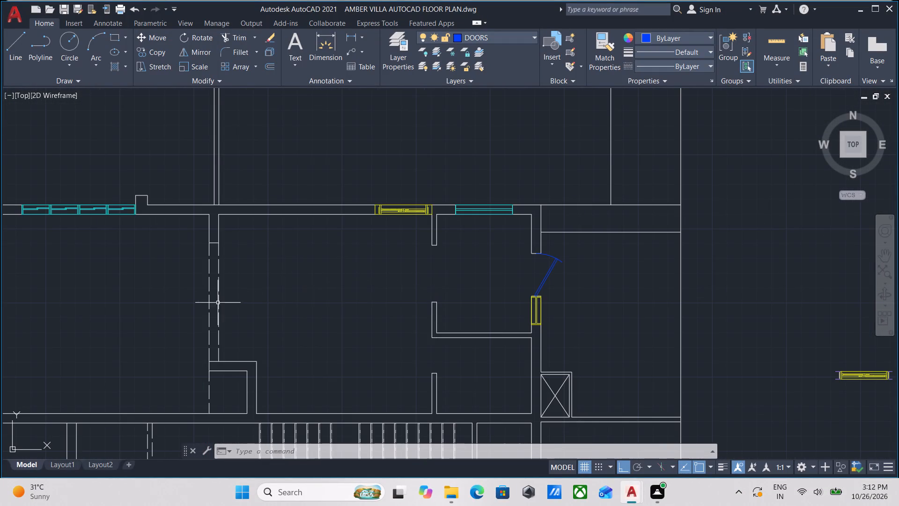
click(227, 302)
click(214, 305)
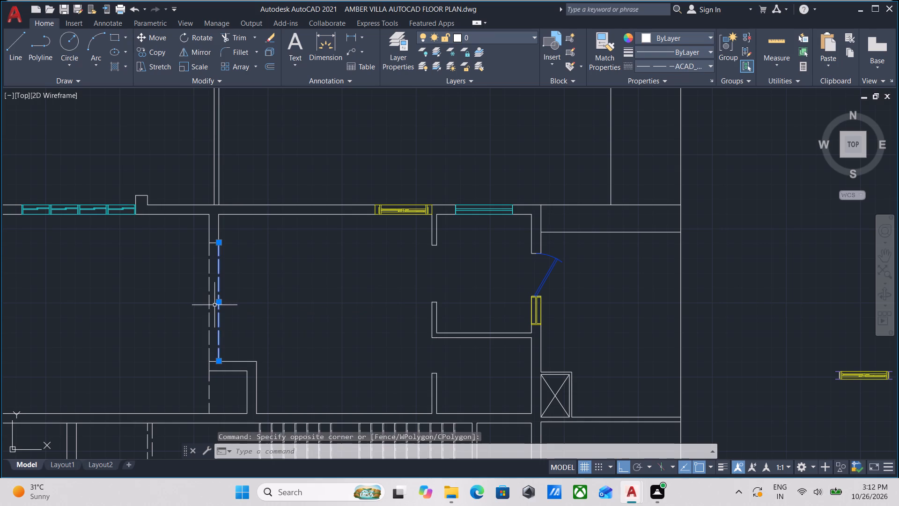
scroll(239, 302, down, 1)
middle_drag(239, 302, 299, 290)
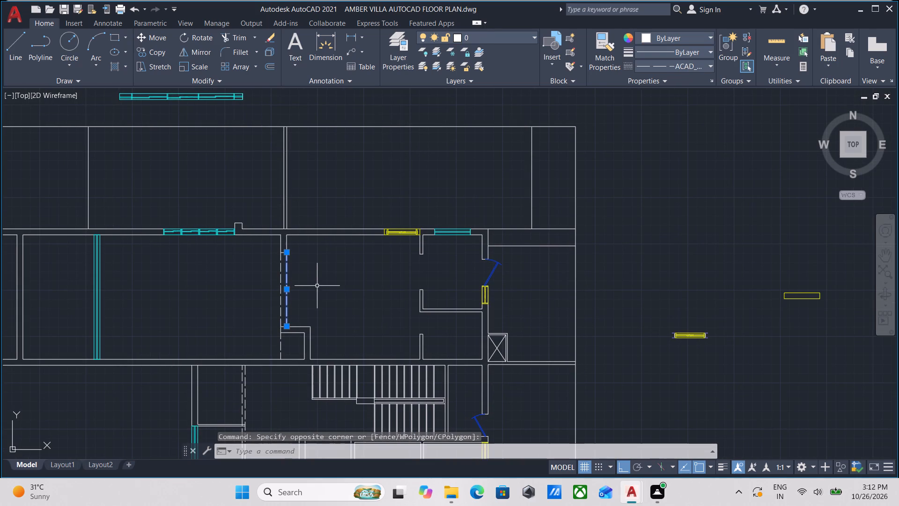
key(Escape)
scroll(266, 335, up, 3)
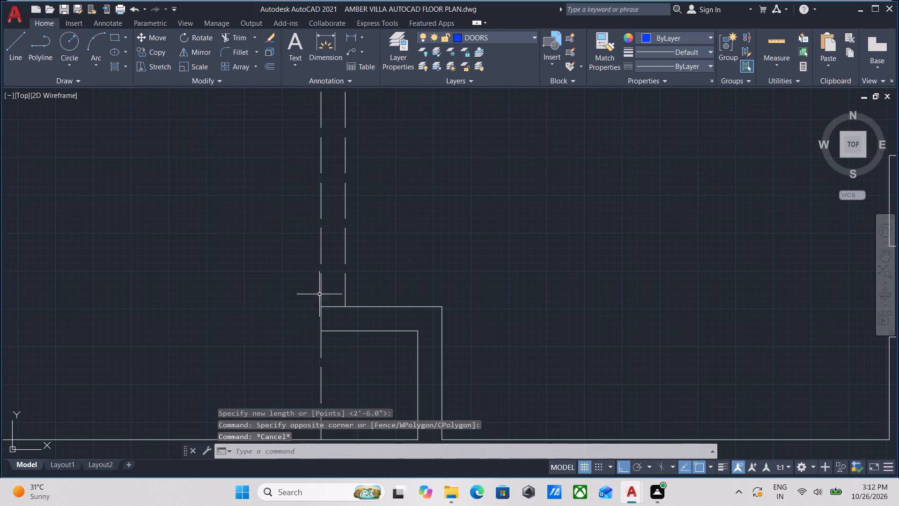
scroll(346, 274, up, 1)
scroll(359, 272, down, 1)
middle_drag(359, 273, 409, 343)
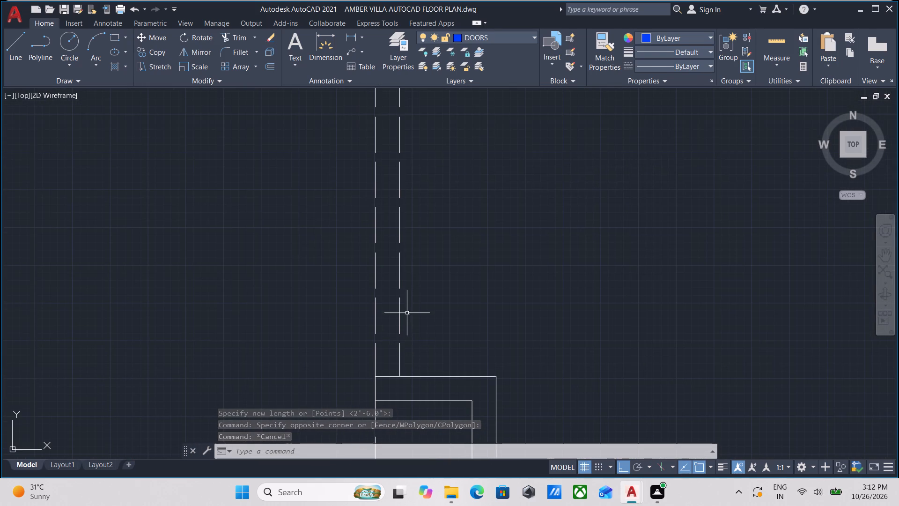
click(407, 312)
key(Escape)
scroll(391, 280, down, 3)
middle_drag(394, 283, 323, 289)
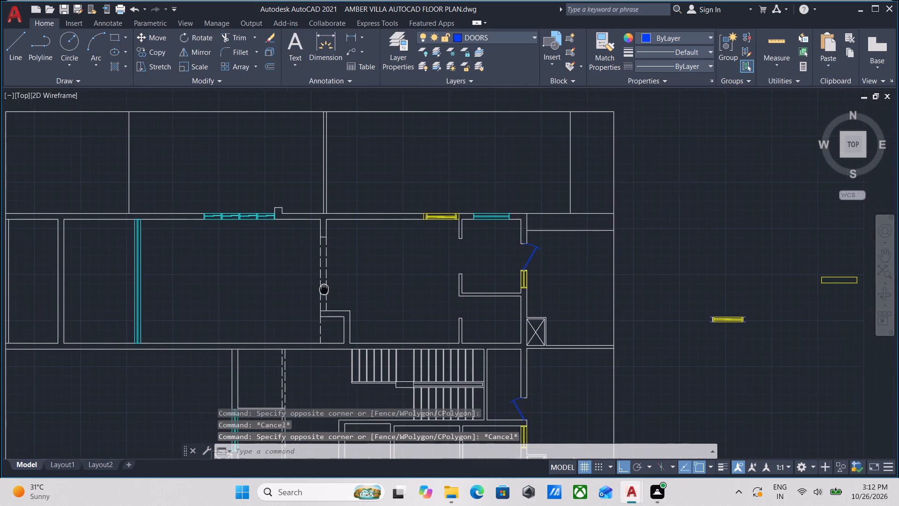
middle_drag(323, 289, 322, 289)
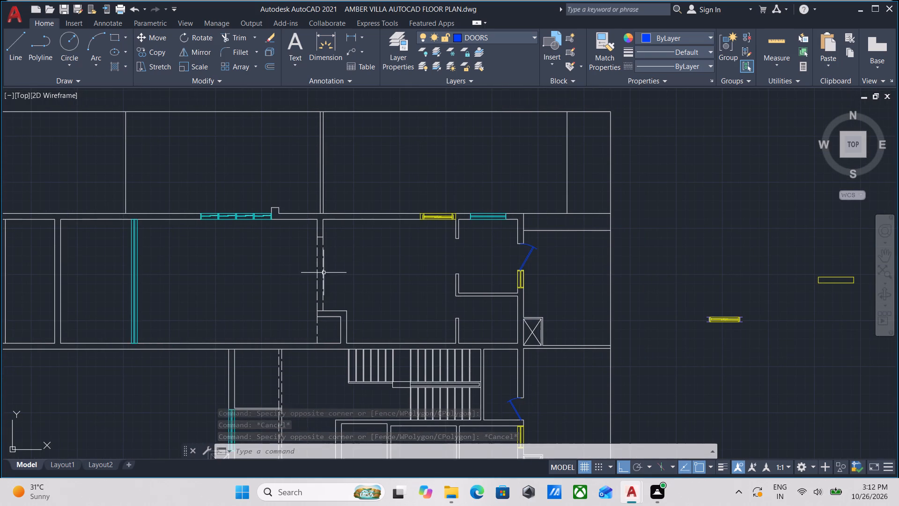
Move the wide opening's east dashed line from its lower endpoint to the east corner of the southern wall end in the north-east room's west opening.
scroll(320, 278, up, 3)
click(347, 315)
click(328, 269)
scroll(351, 277, down, 1)
middle_drag(351, 277, 361, 261)
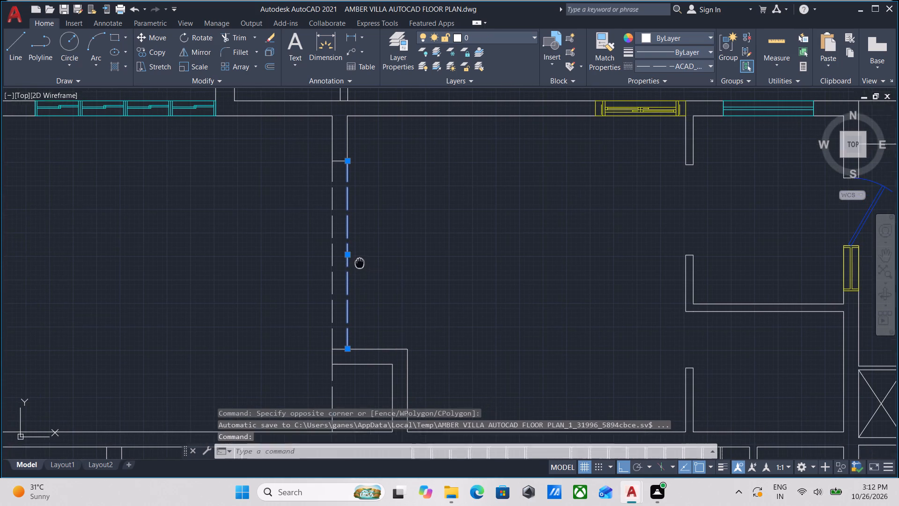
middle_drag(361, 261, 361, 260)
key(m)
key(Return)
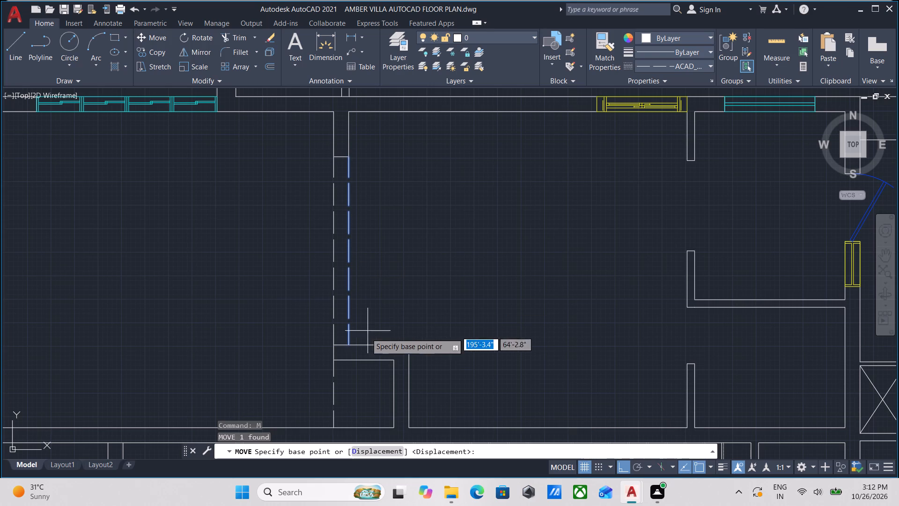
click(348, 344)
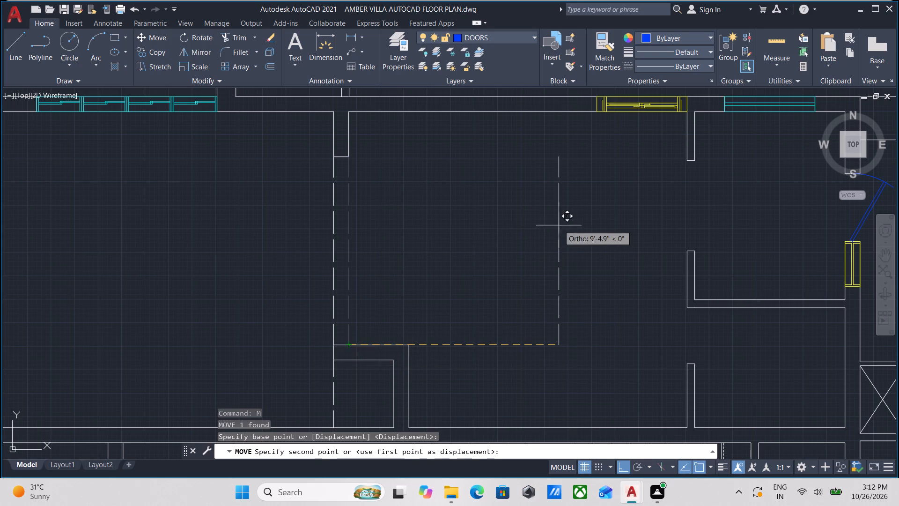
key(F8)
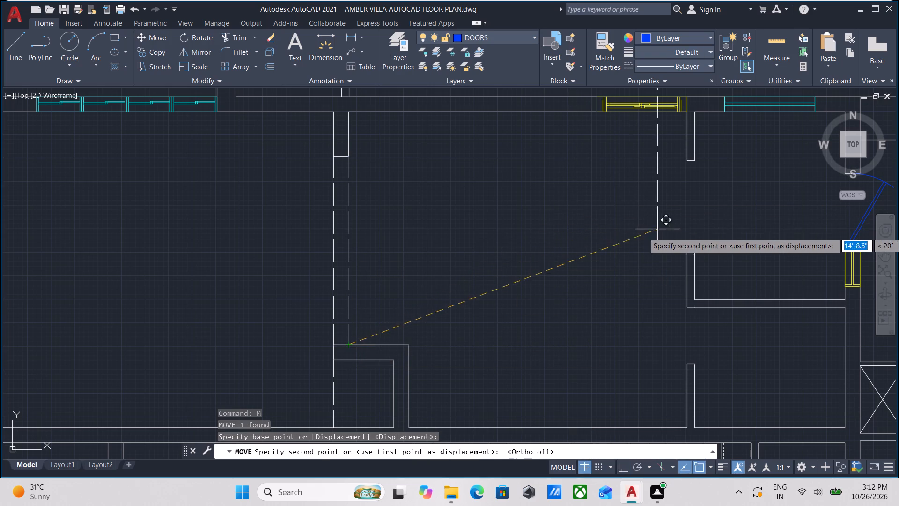
middle_drag(661, 232, 501, 253)
click(534, 276)
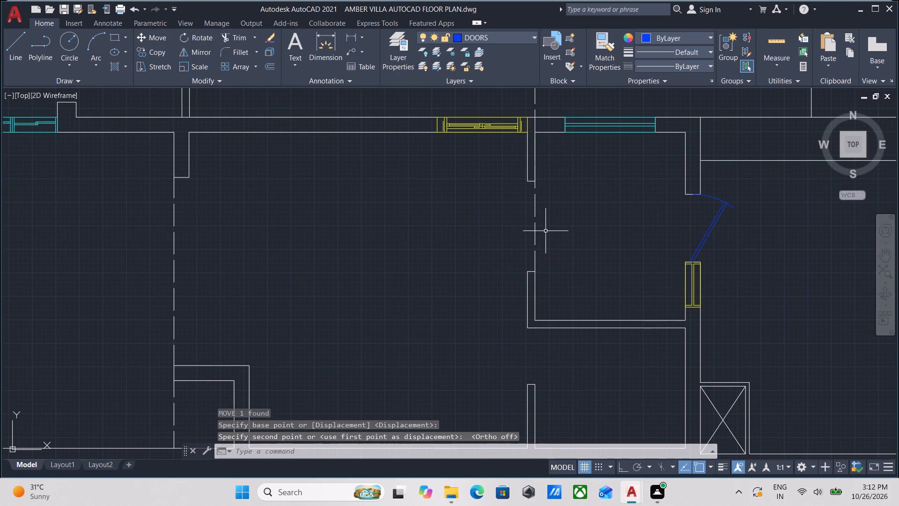
Stretch the moved dashed line's upper end down to the east corner of the opening's northern wall end.
middle_drag(544, 242, 530, 358)
click(525, 194)
click(505, 208)
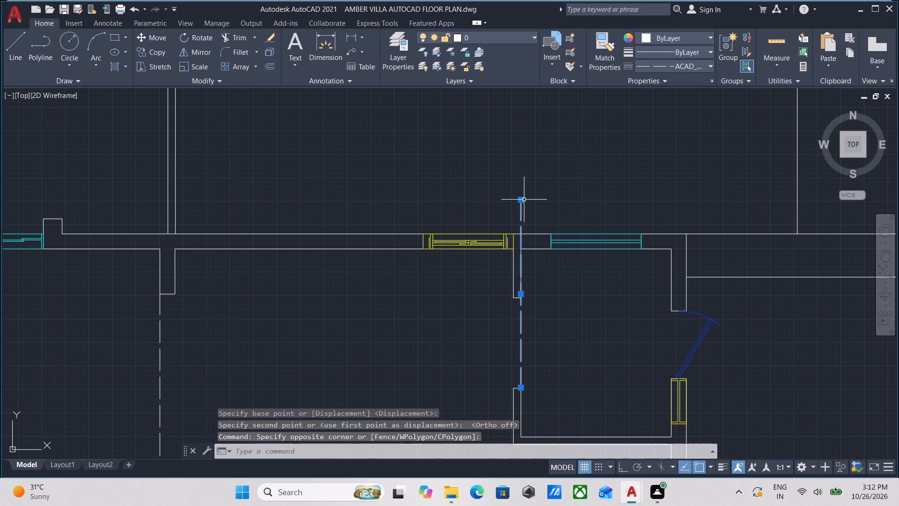
click(521, 198)
click(523, 297)
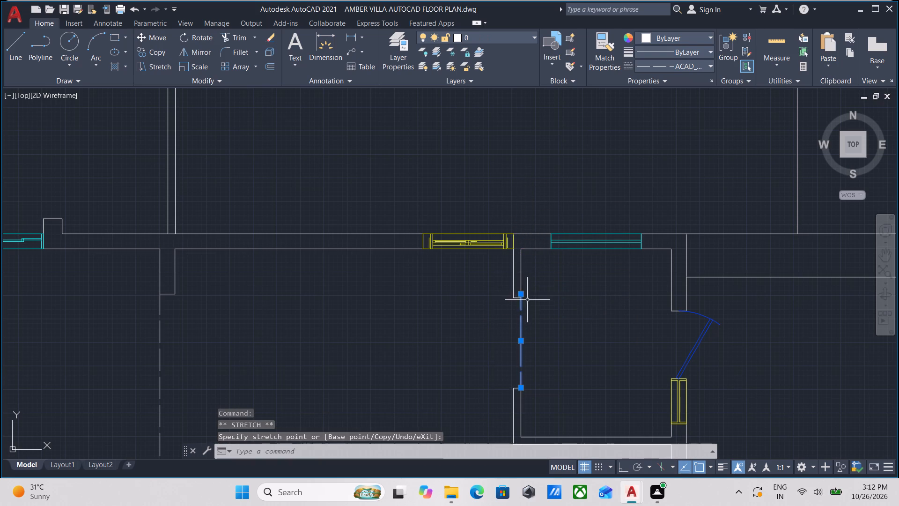
scroll(523, 300, up, 3)
click(519, 280)
click(517, 298)
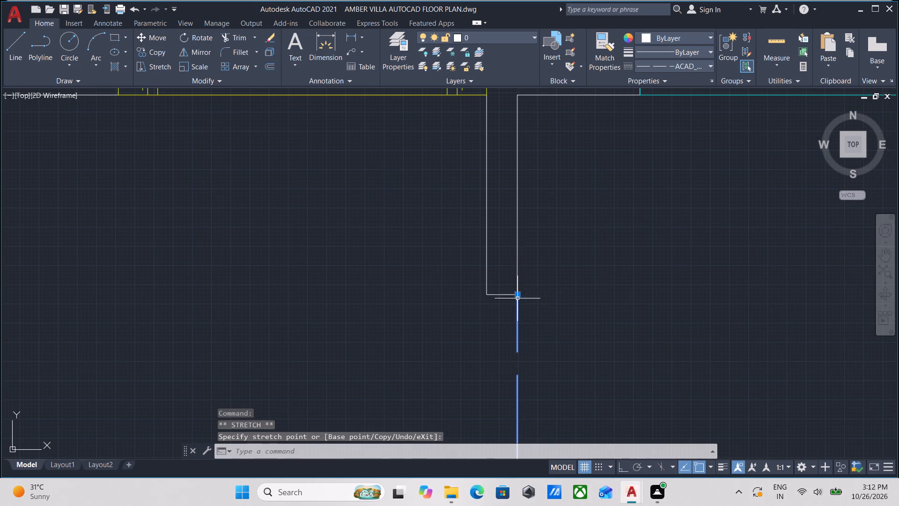
key(Escape)
Copy the staircase-side swing door from its hinge corner to the midpoint of the southern wall end in the opening just south of the north-east room.
scroll(530, 275, down, 3)
middle_drag(551, 305, 508, 233)
scroll(504, 238, down, 1)
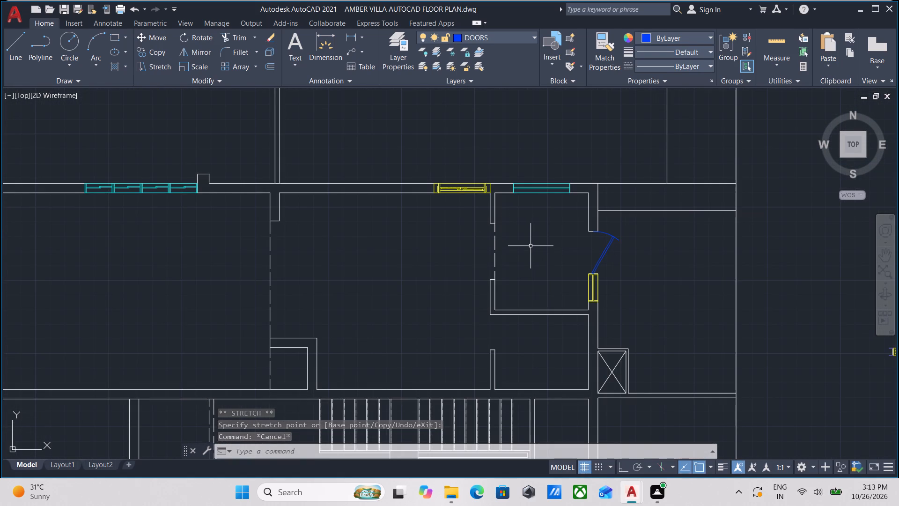
scroll(515, 245, down, 1)
scroll(501, 276, up, 1)
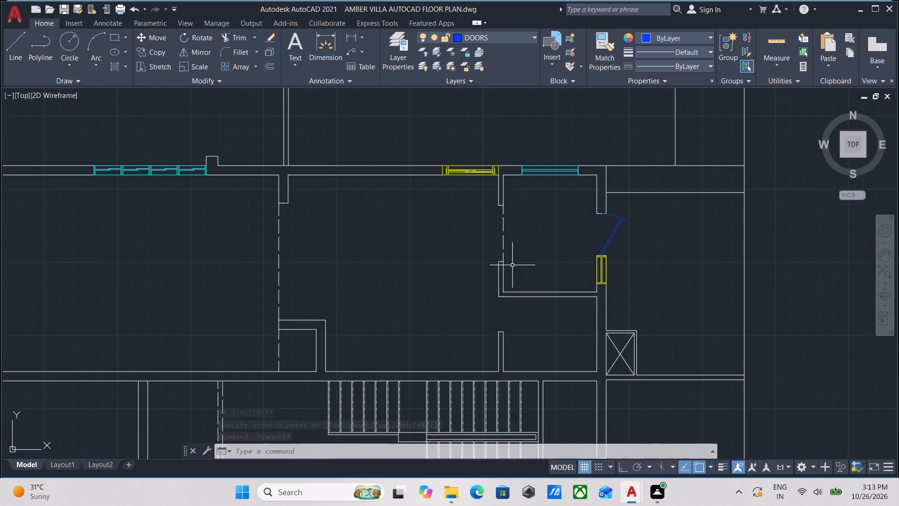
scroll(520, 254, down, 1)
middle_drag(520, 254, 508, 186)
scroll(560, 327, up, 3)
click(564, 323)
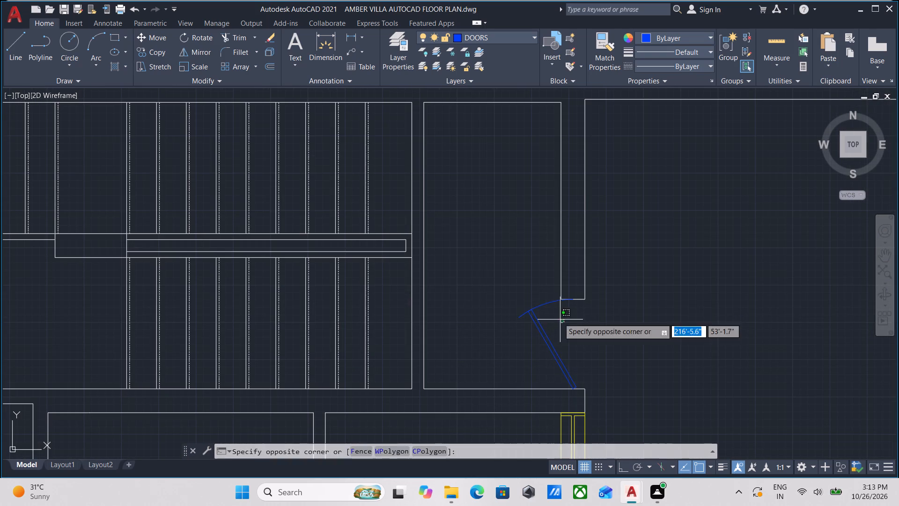
click(526, 304)
scroll(539, 306, down, 1)
middle_drag(565, 365, 607, 452)
scroll(545, 373, down, 2)
middle_drag(545, 373, 538, 323)
scroll(563, 355, up, 1)
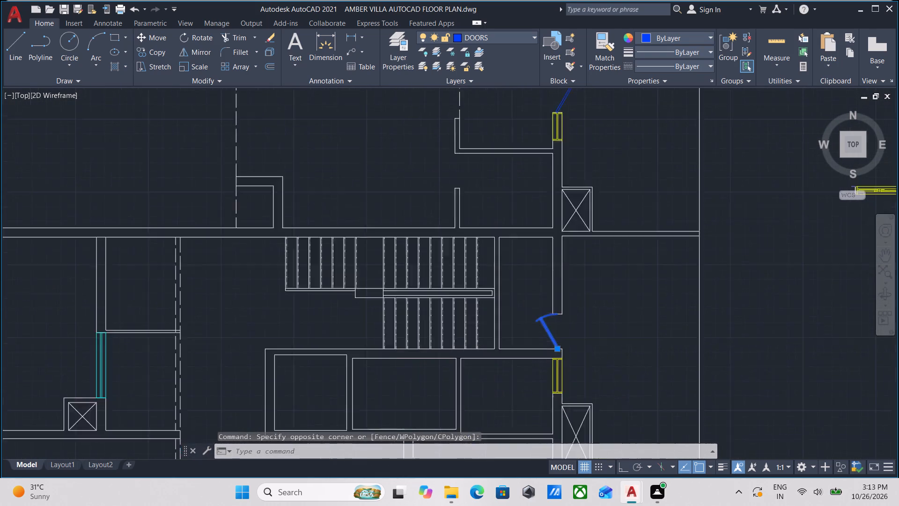
scroll(565, 356, up, 3)
key(c)
key(o)
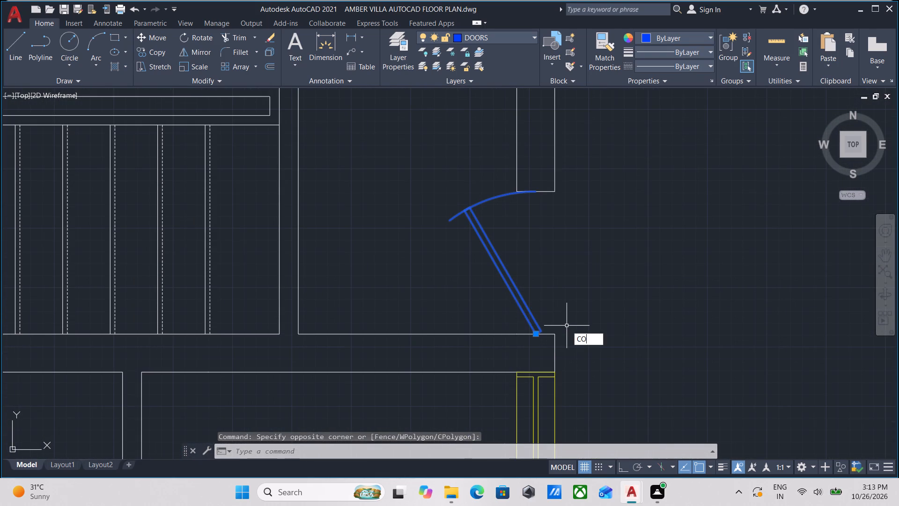
key(Return)
scroll(545, 330, up, 1)
click(530, 339)
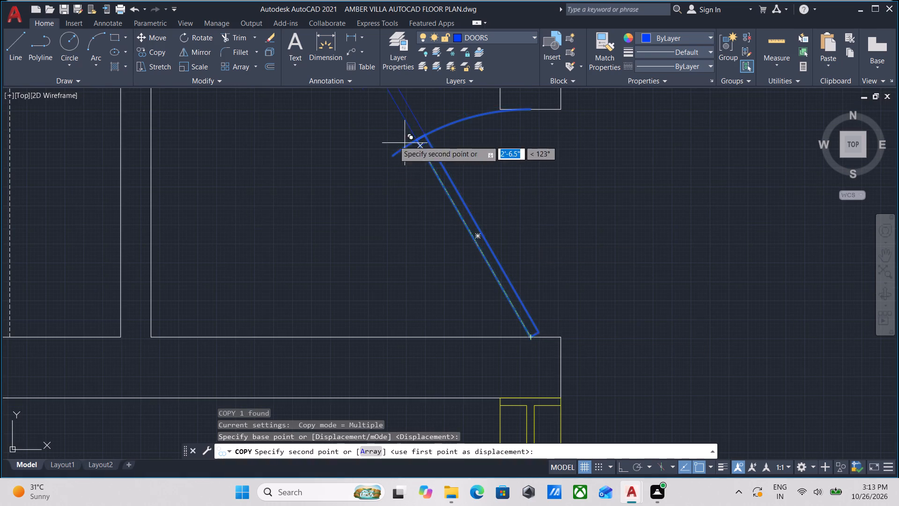
scroll(368, 184, down, 1)
middle_drag(381, 232, 477, 388)
scroll(485, 371, up, 1)
scroll(405, 199, down, 1)
middle_drag(404, 252, 527, 459)
scroll(471, 298, down, 1)
middle_drag(472, 309, 543, 473)
middle_drag(482, 314, 507, 369)
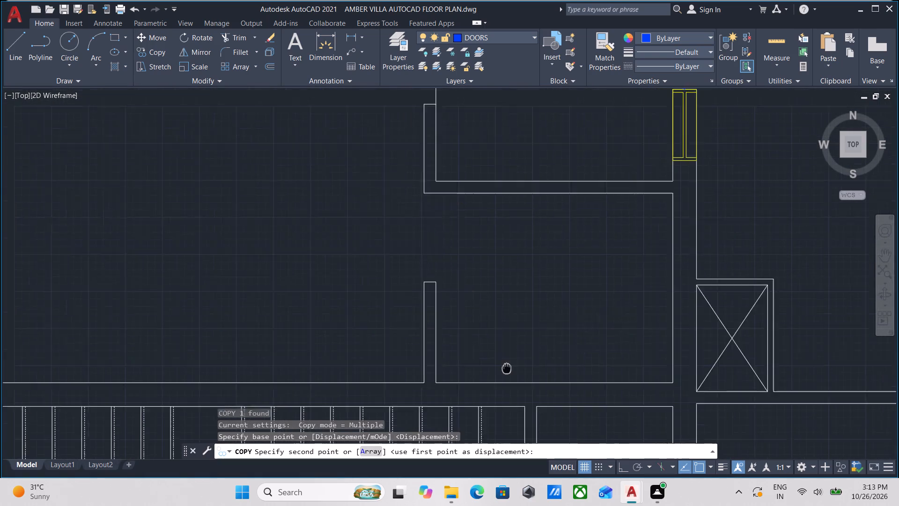
middle_drag(507, 369, 517, 374)
scroll(523, 373, up, 1)
click(391, 233)
middle_drag(418, 318, 422, 340)
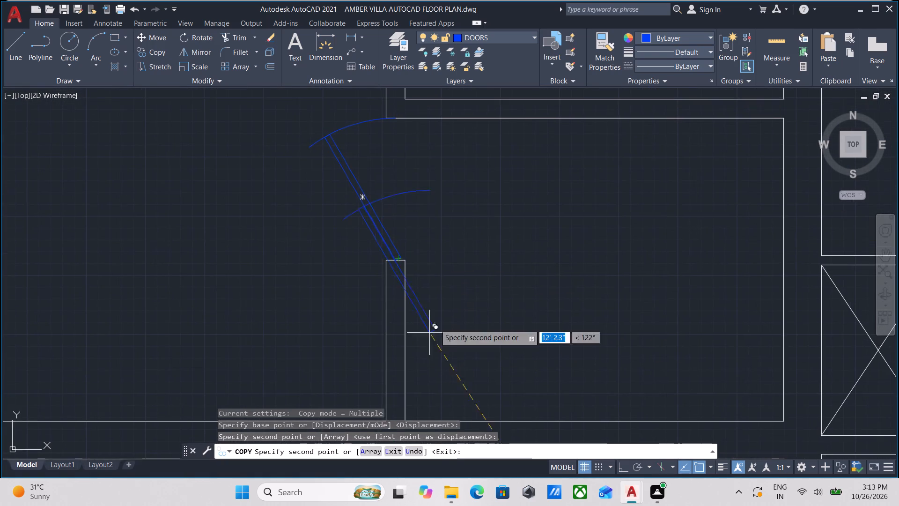
Examine the northern rooms and the rest of the plan for another opening needing a copy of the door.
scroll(464, 272, down, 2)
middle_drag(468, 286, 509, 375)
scroll(362, 266, down, 2)
middle_drag(362, 266, 476, 286)
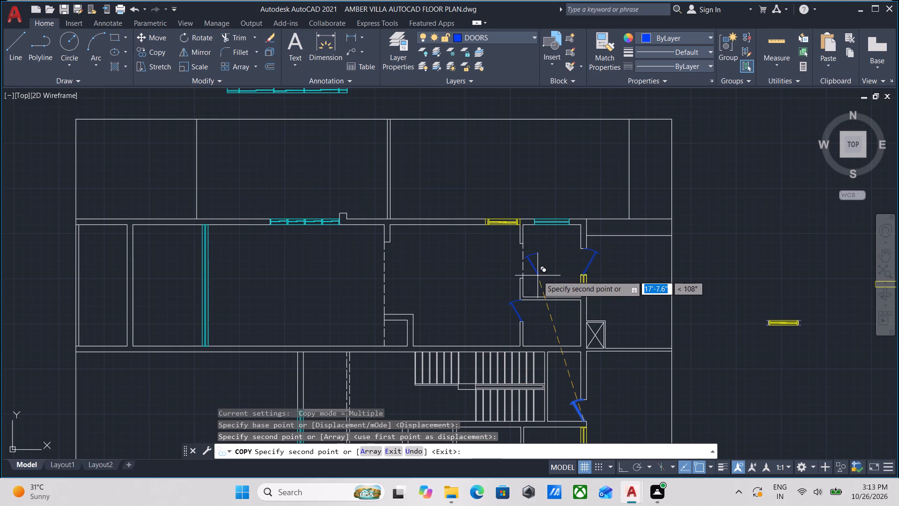
middle_drag(457, 257, 480, 297)
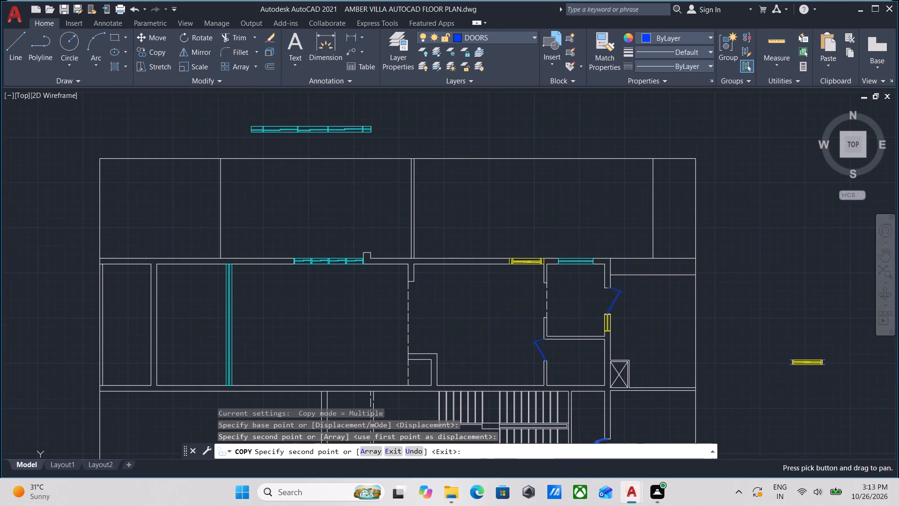
scroll(423, 212, down, 2)
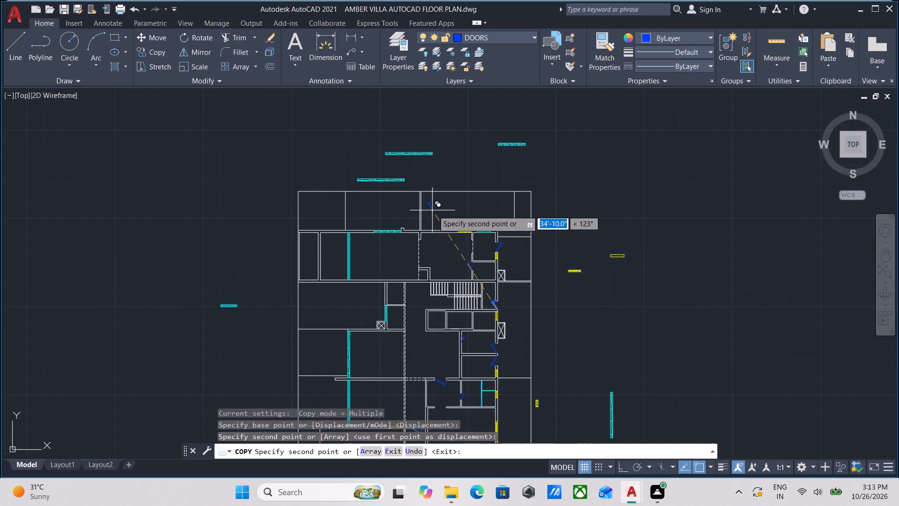
scroll(523, 254, up, 2)
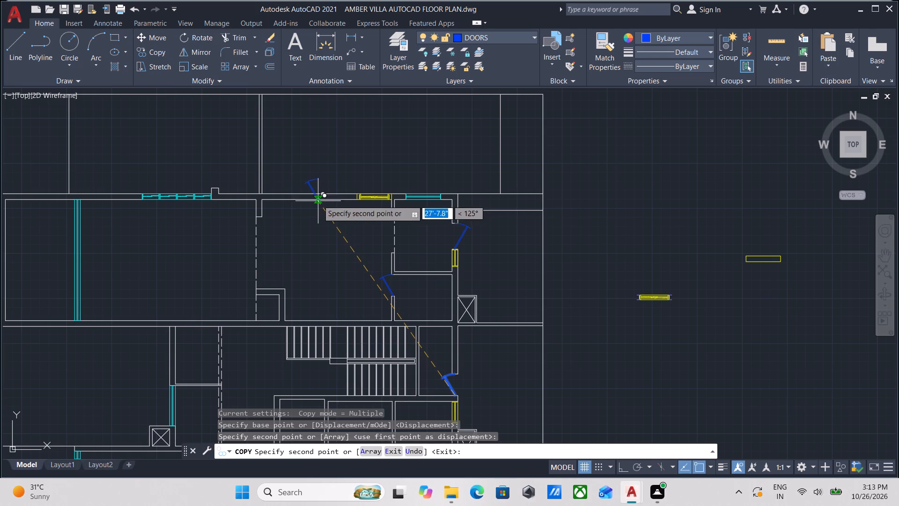
scroll(315, 261, down, 1)
middle_drag(315, 261, 400, 191)
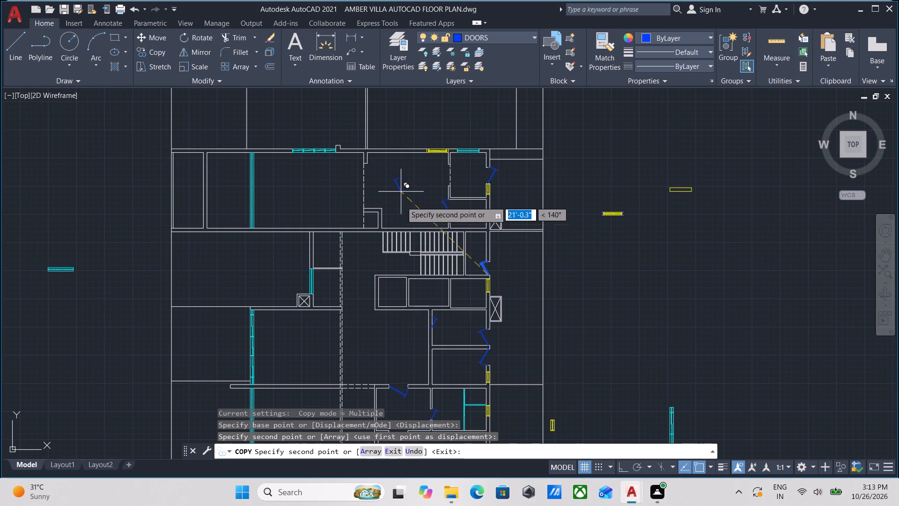
key(Escape)
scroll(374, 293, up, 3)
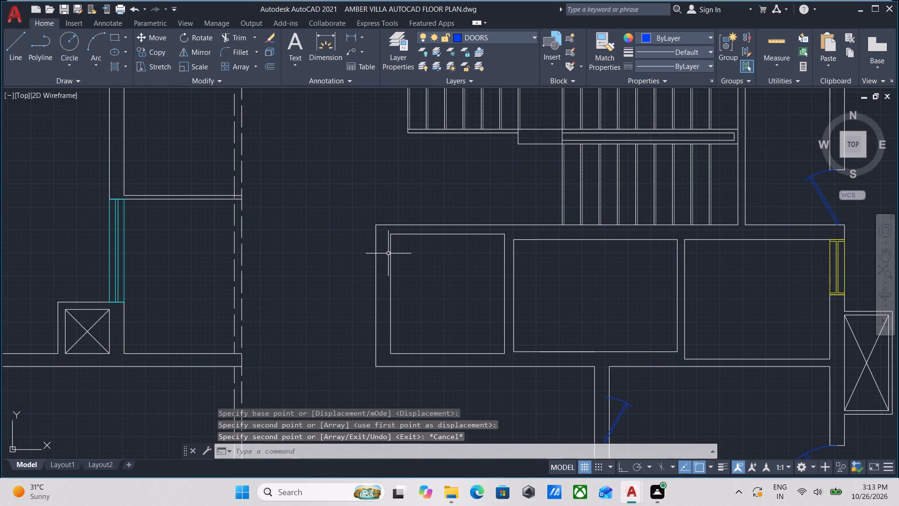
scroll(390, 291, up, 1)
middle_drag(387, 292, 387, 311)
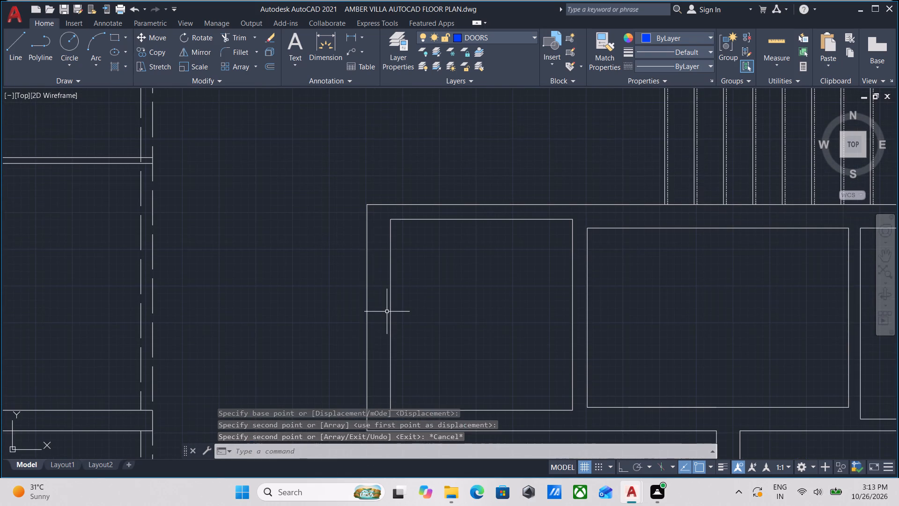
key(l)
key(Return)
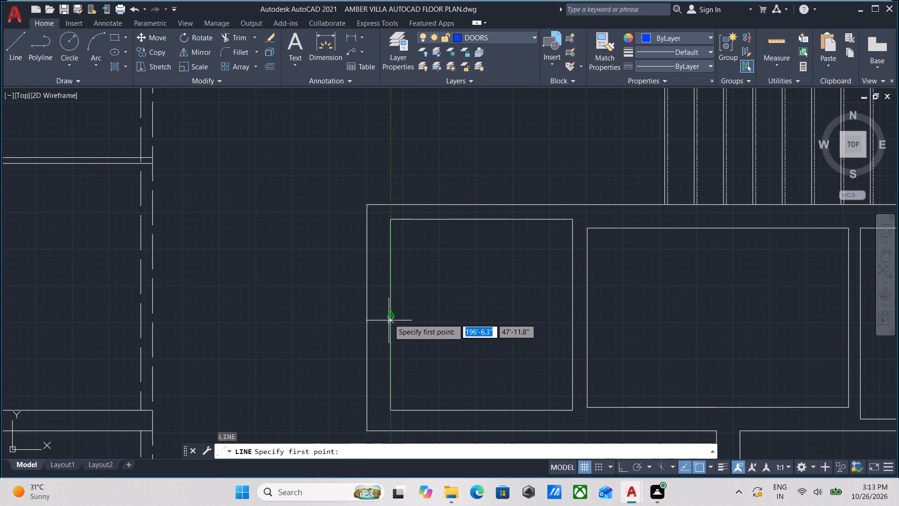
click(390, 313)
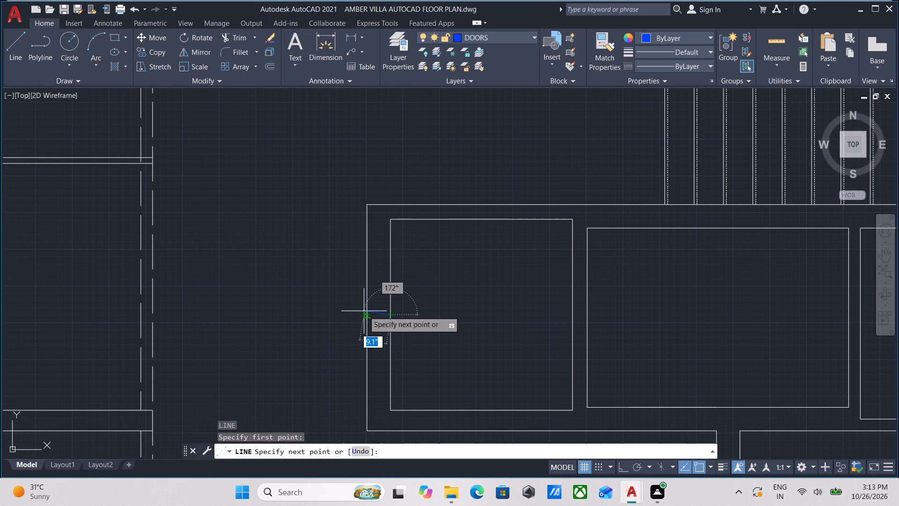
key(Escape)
On the WALLS layer, draw a line straight across the west wall of the small western room below the staircase, at the wall's midpoint.
click(488, 36)
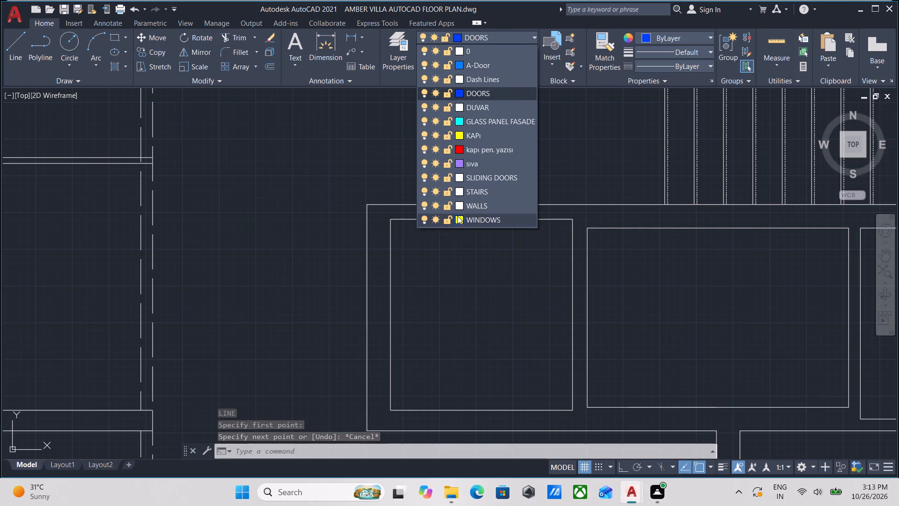
click(482, 206)
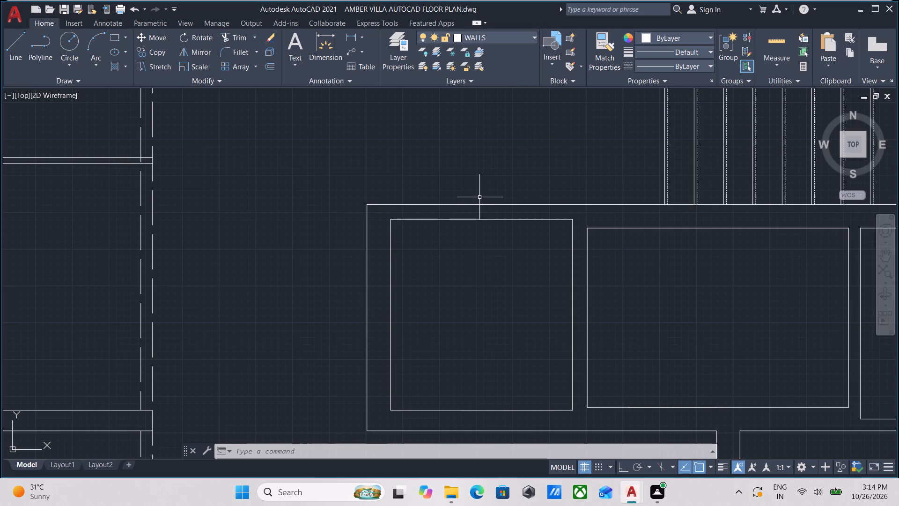
key(l)
key(Return)
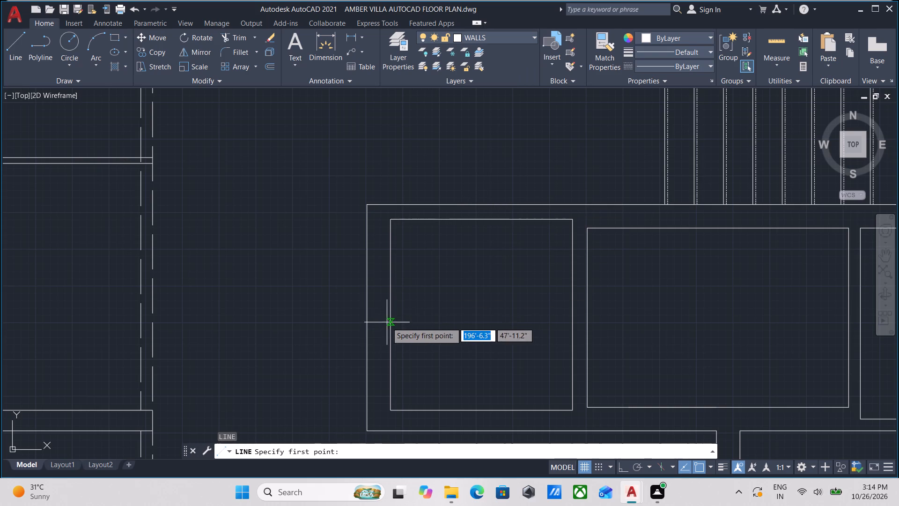
click(390, 313)
scroll(368, 313, up, 3)
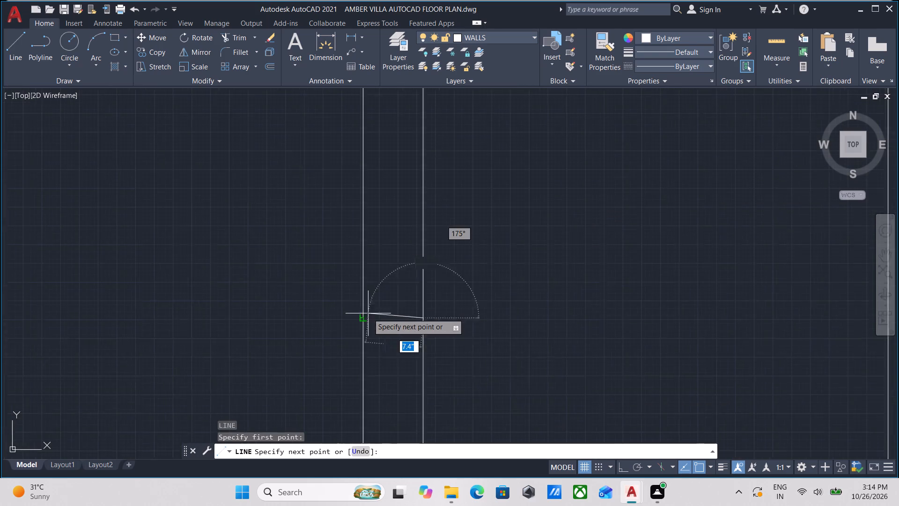
click(357, 318)
key(Escape)
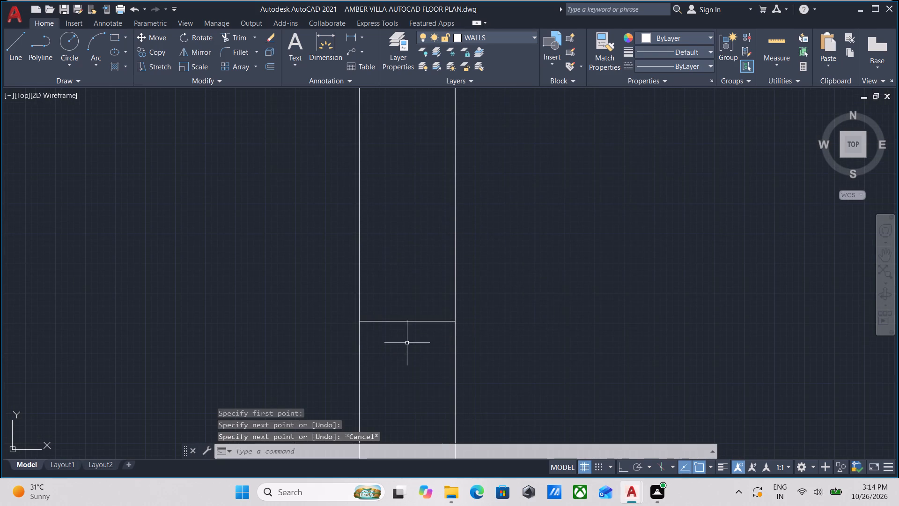
Offset the new line across the small room's west wall 1' to the north.
drag(407, 339, 405, 309)
click(398, 260)
scroll(398, 260, down, 3)
middle_drag(398, 260, 374, 275)
middle_drag(380, 287, 395, 338)
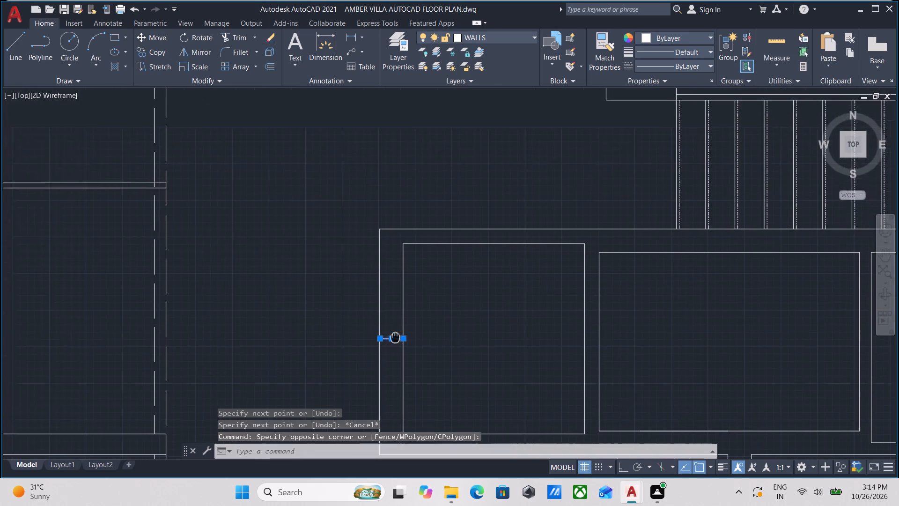
middle_drag(395, 338, 399, 342)
scroll(401, 339, up, 2)
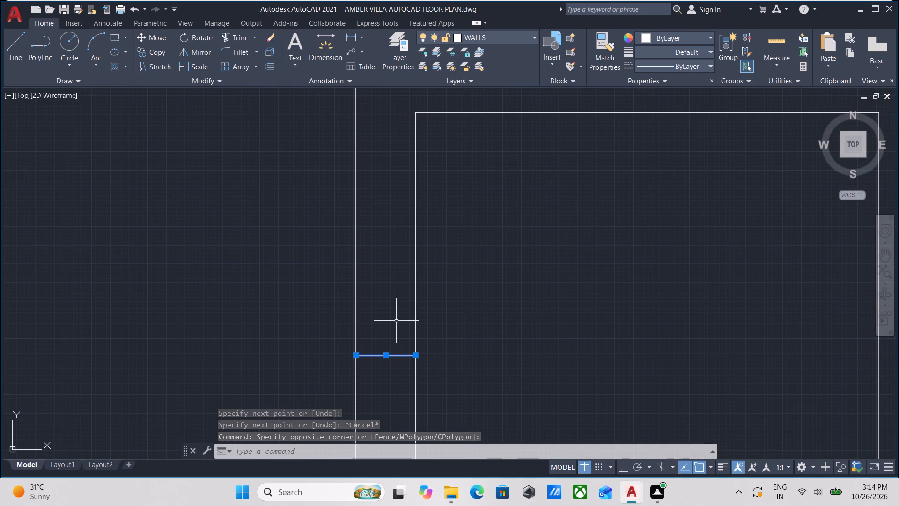
key(o)
key(Return)
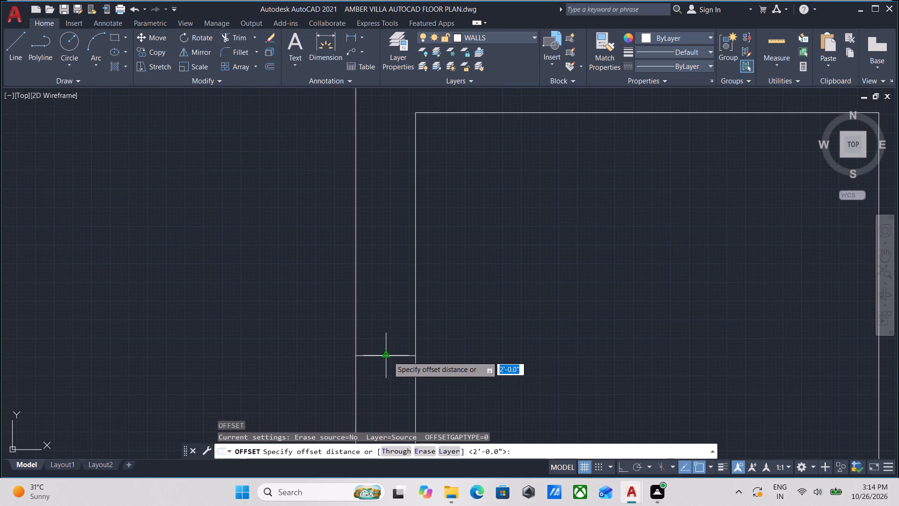
click(388, 356)
click(371, 276)
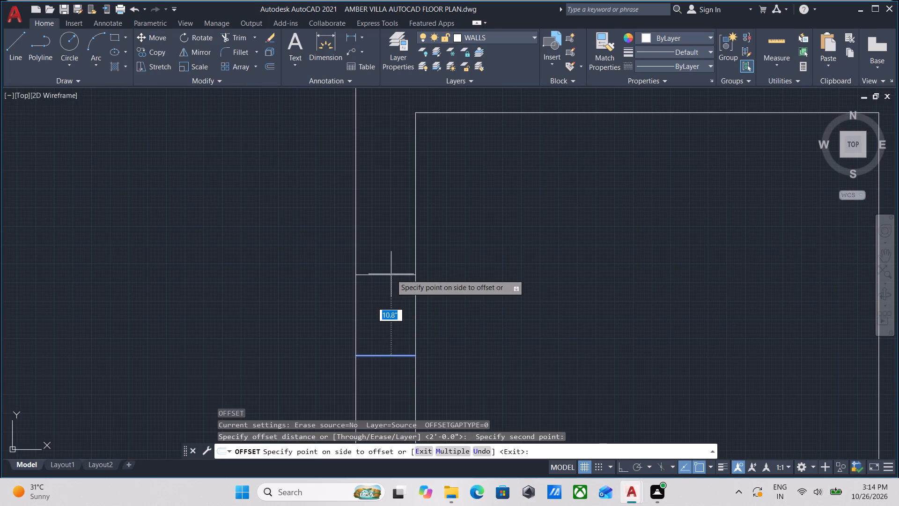
text(1')
key(Return)
Offset the original middle line across the small room's west wall 1' to the south.
scroll(396, 277, down, 2)
click(391, 308)
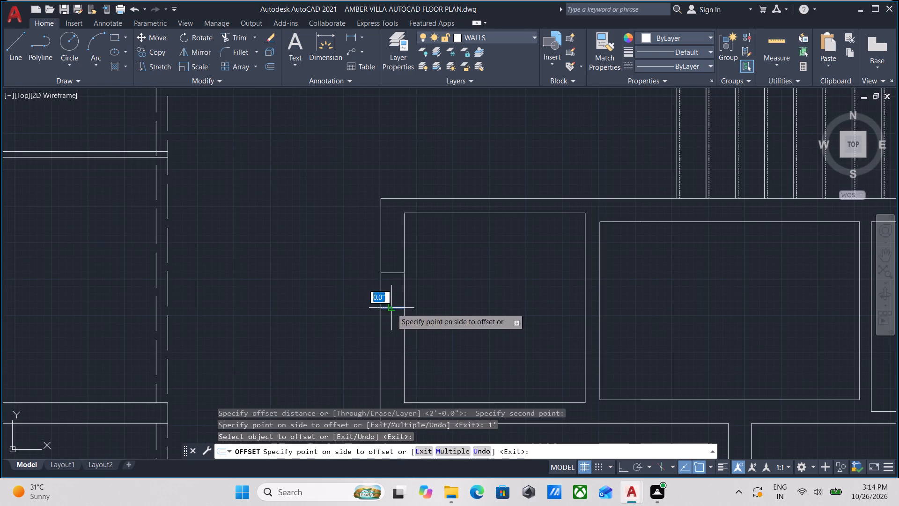
key(1)
key(apostrophe)
key(Return)
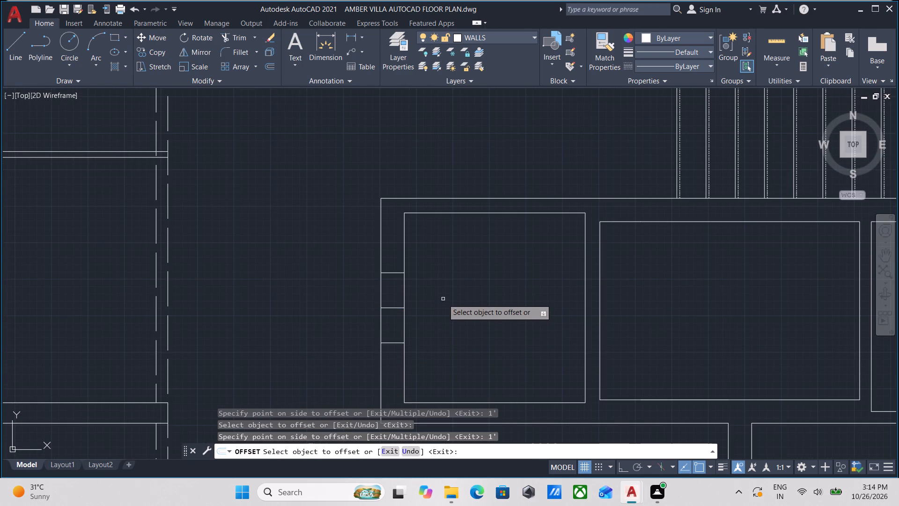
key(Escape)
Trim both wall faces between the two offset lines and remove the middle line to open the small room's west wall.
scroll(429, 294, up, 1)
text(TR)
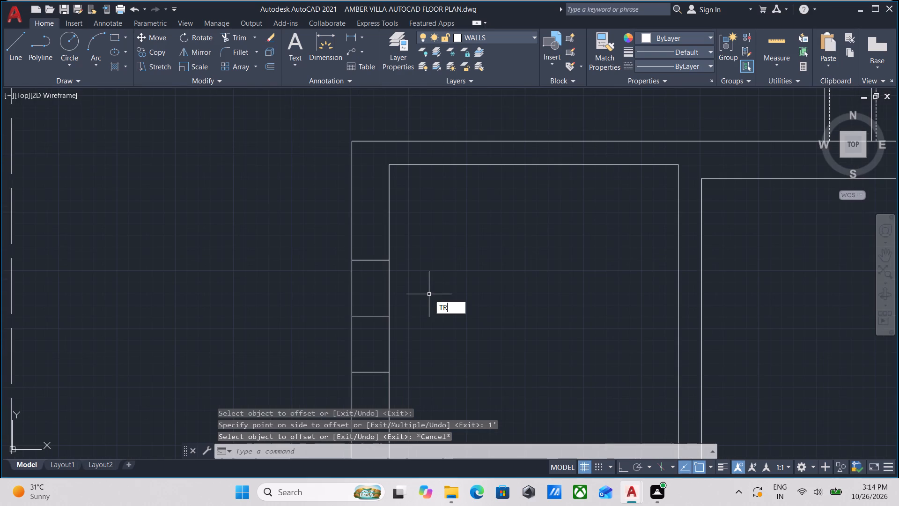
key(Return)
click(427, 293)
click(285, 291)
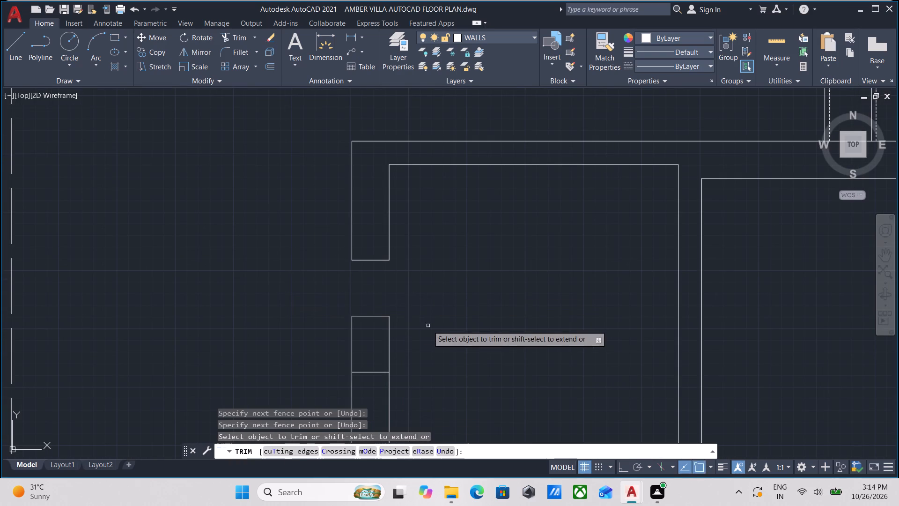
drag(432, 326, 427, 328)
click(289, 334)
click(364, 335)
click(385, 290)
key(Escape)
scroll(391, 288, down, 3)
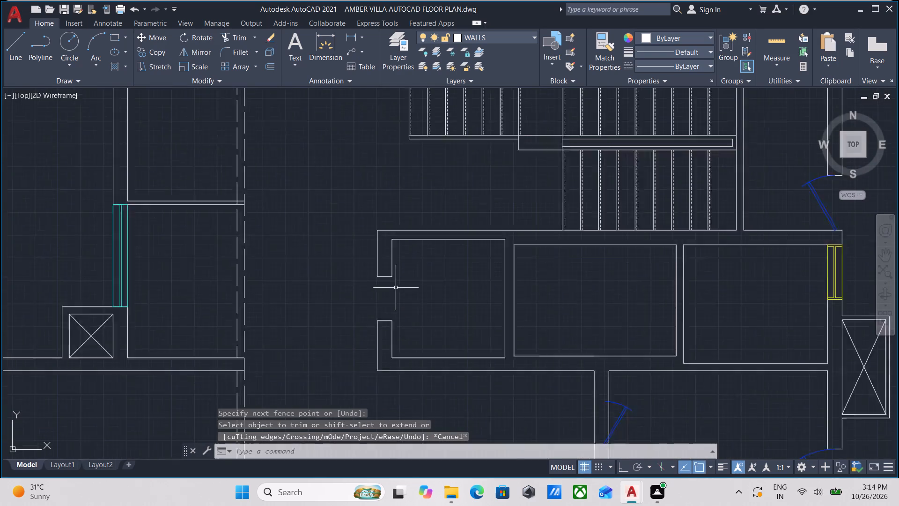
Draw a line across the north wall from the middle room's north-west inner corner to the wall's outer face below the staircase.
middle_drag(449, 314, 460, 260)
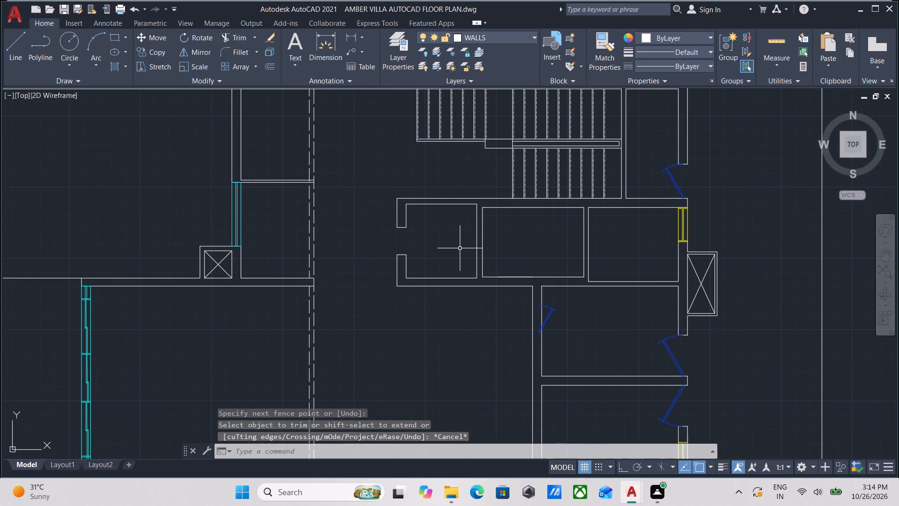
scroll(492, 209, down, 1)
middle_drag(492, 209, 492, 210)
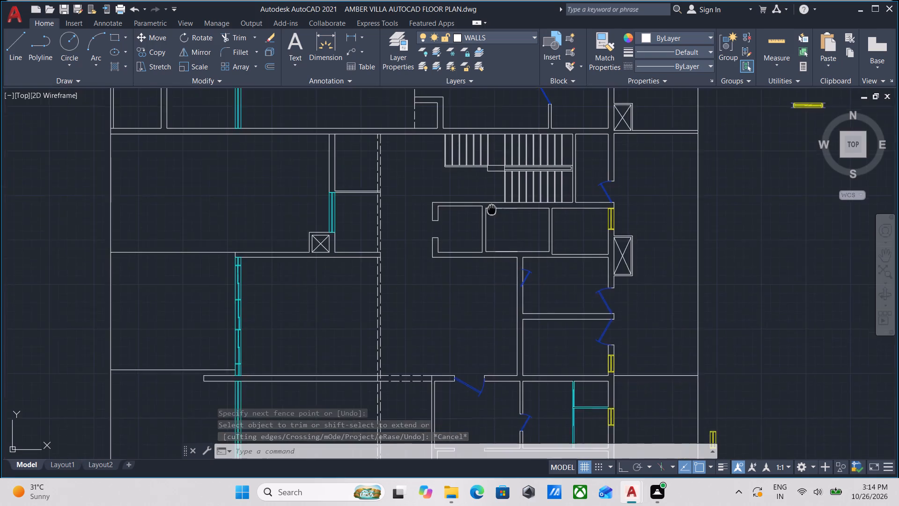
middle_drag(492, 210, 478, 250)
scroll(478, 250, up, 3)
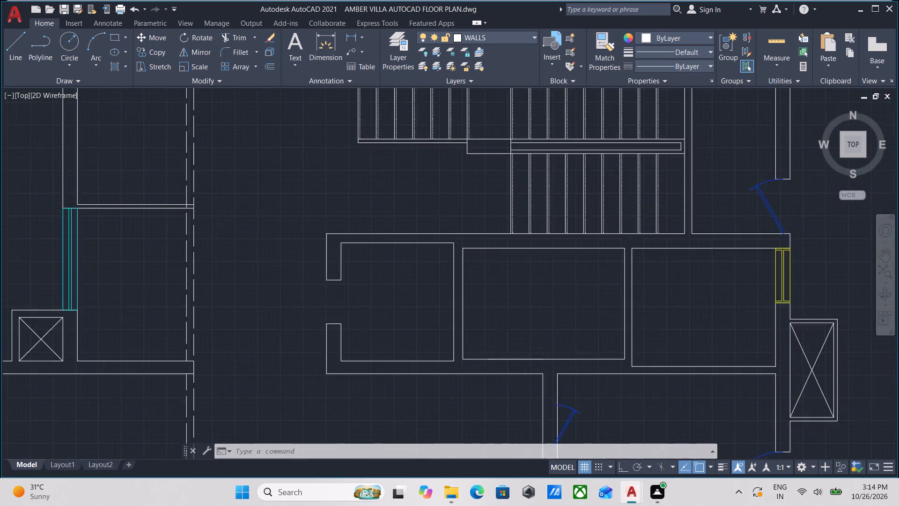
scroll(478, 250, up, 1)
middle_drag(463, 234, 471, 286)
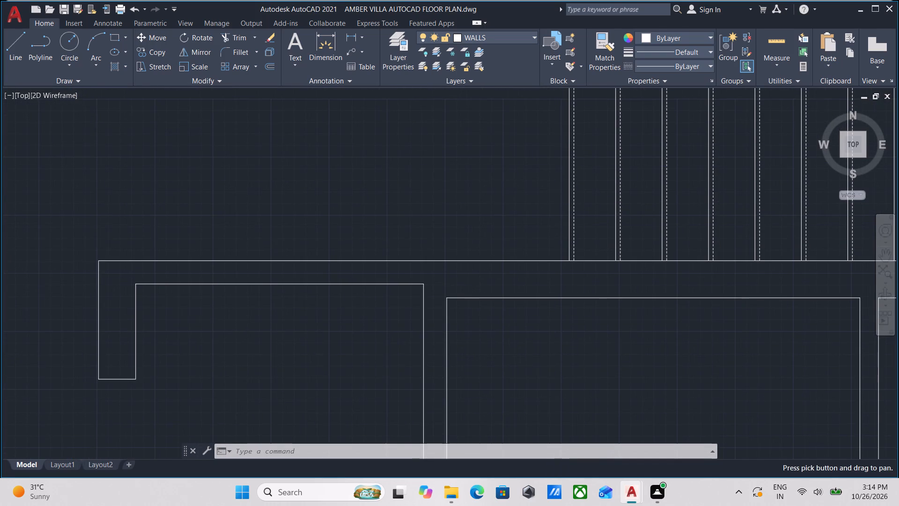
key(l)
key(Return)
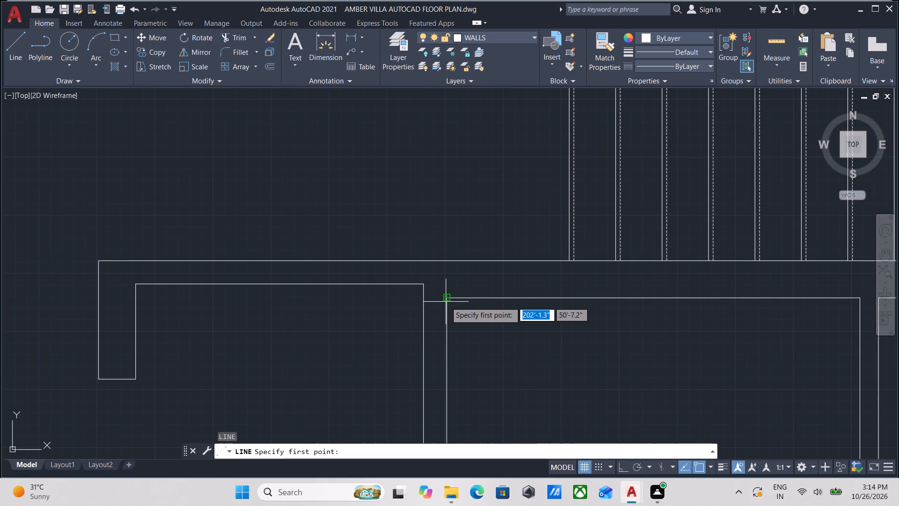
click(446, 298)
click(444, 260)
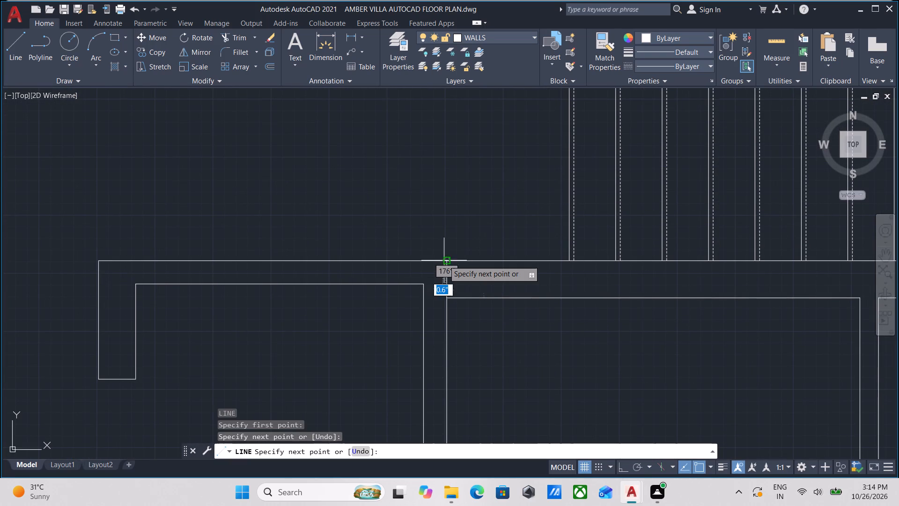
key(Escape)
Offset the line across the middle room's north wall 2' to the east.
drag(457, 290, 453, 285)
click(436, 275)
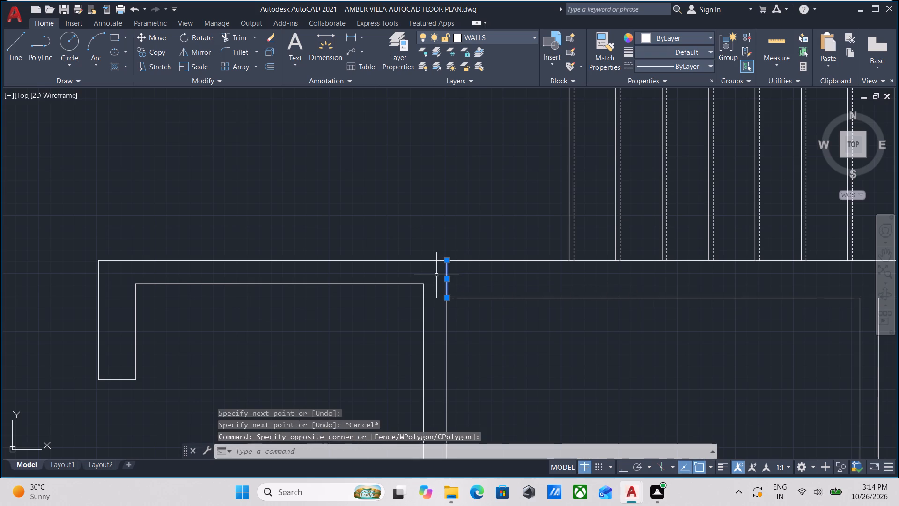
key(o)
key(Return)
click(447, 280)
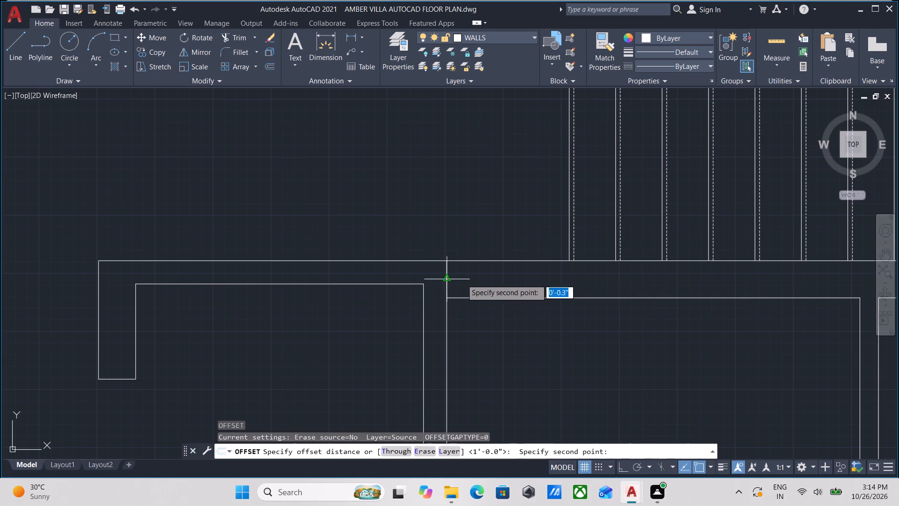
click(545, 282)
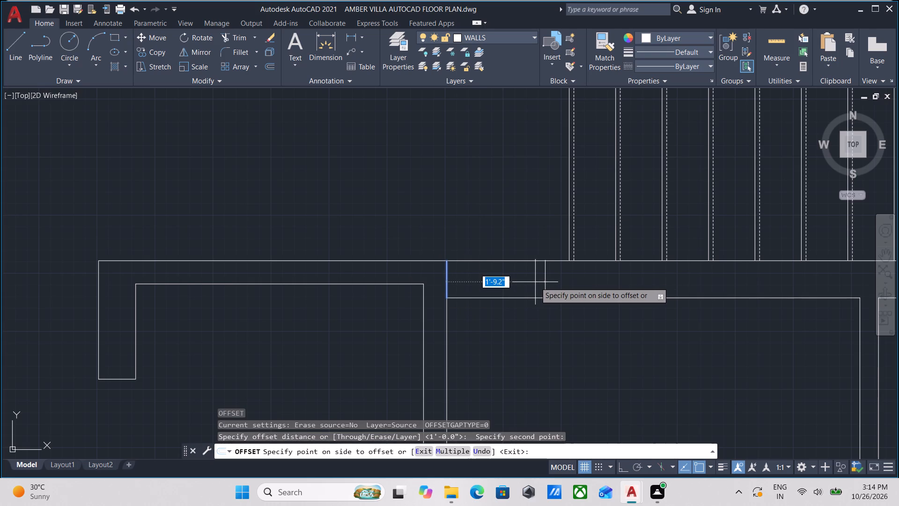
text(2')
key(Return)
scroll(538, 281, down, 2)
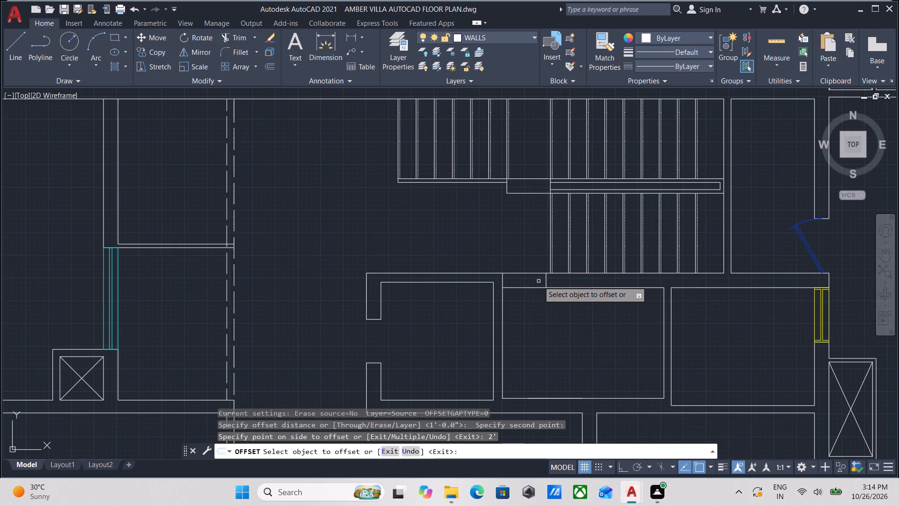
key(Escape)
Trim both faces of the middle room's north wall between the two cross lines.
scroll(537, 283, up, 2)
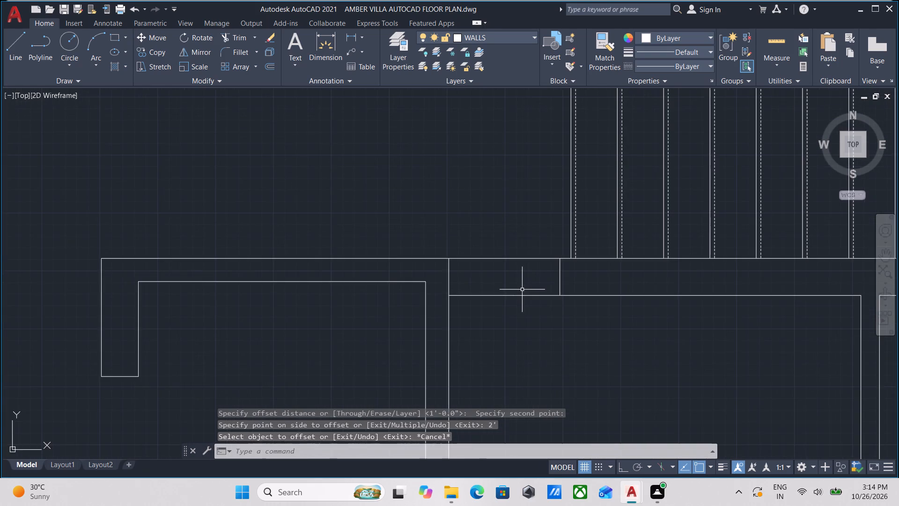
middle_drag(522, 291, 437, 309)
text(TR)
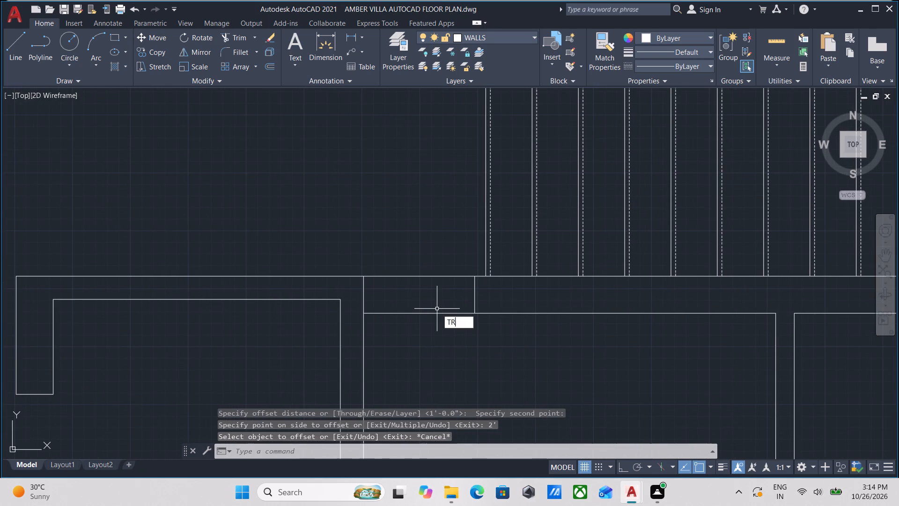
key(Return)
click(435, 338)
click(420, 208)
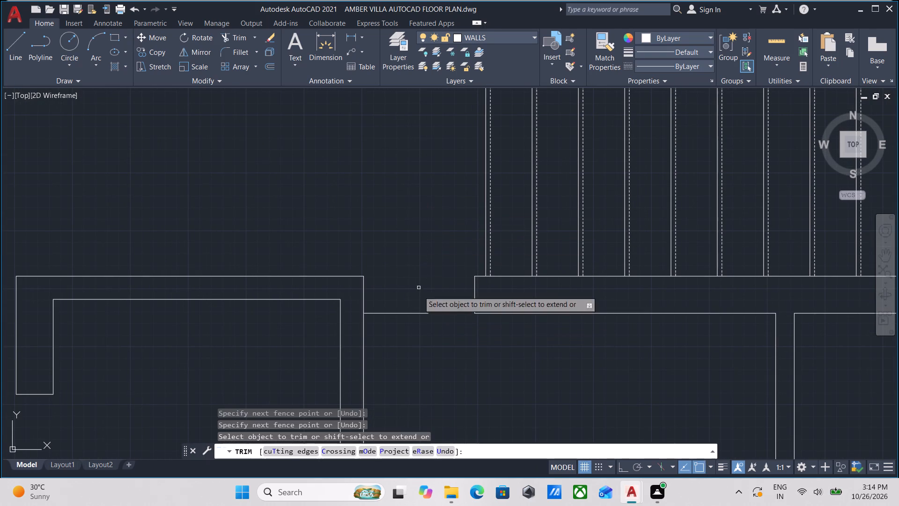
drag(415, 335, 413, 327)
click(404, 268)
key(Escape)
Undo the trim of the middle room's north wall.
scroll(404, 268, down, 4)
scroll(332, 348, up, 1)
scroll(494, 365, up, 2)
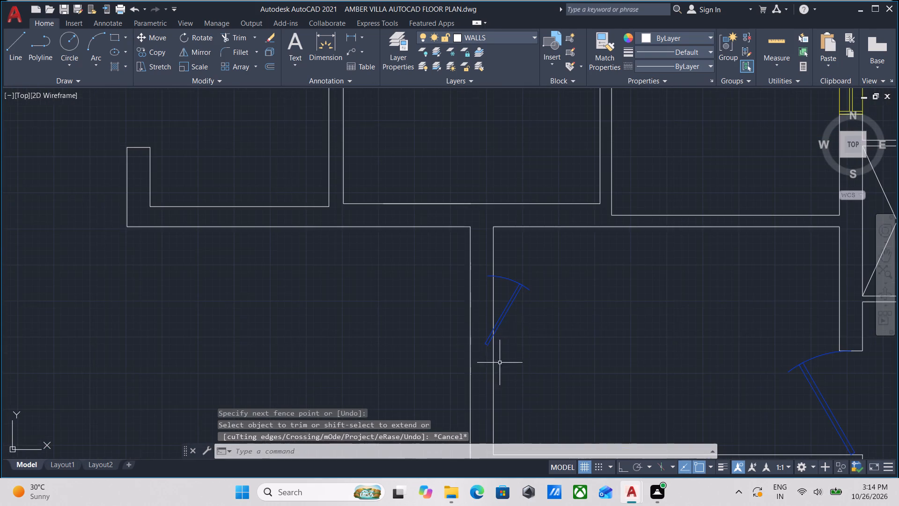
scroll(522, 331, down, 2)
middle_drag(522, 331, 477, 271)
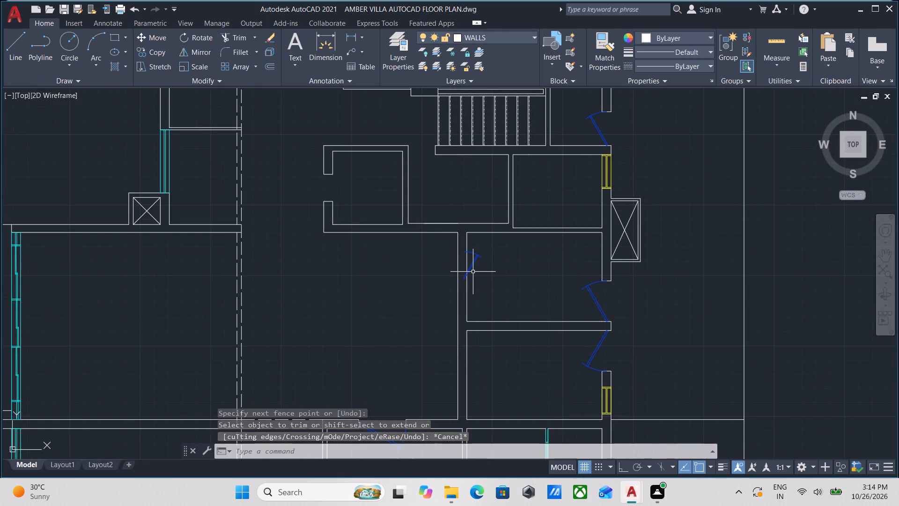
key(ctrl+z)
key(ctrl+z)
Examine the rooms south of the staircase and the surrounding plan to check where the middle room's opening belongs.
ctrl+scroll(479, 272, down, 5)
middle_drag(486, 315, 473, 273)
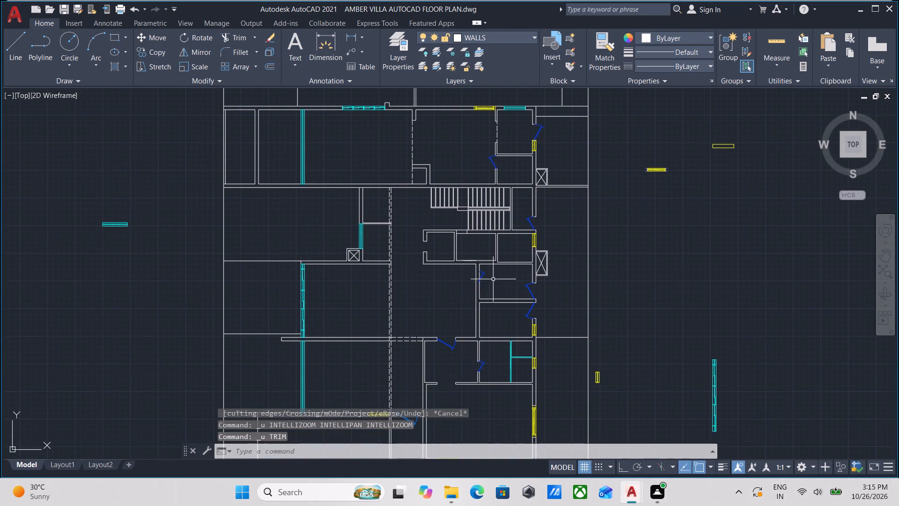
scroll(496, 281, up, 3)
scroll(459, 269, down, 2)
middle_drag(459, 270, 464, 314)
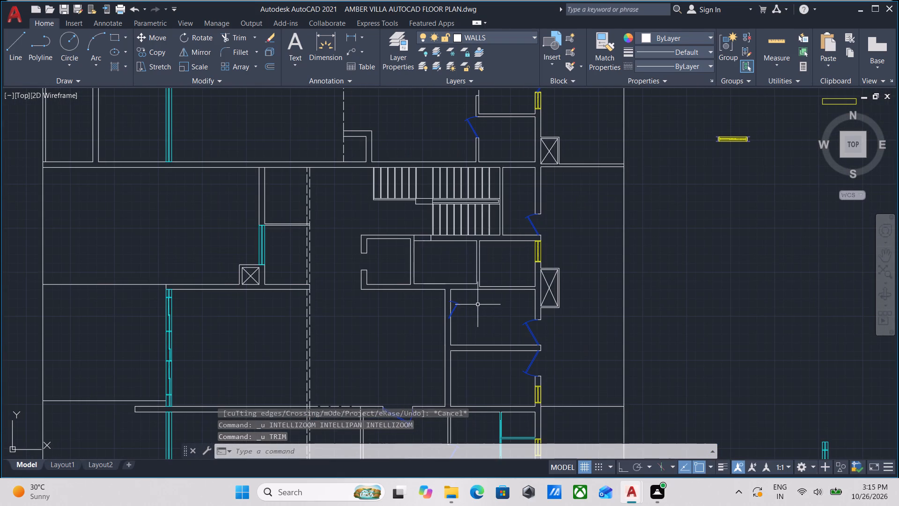
middle_drag(483, 317, 497, 305)
scroll(468, 300, up, 2)
scroll(467, 294, down, 2)
middle_drag(468, 289, 471, 276)
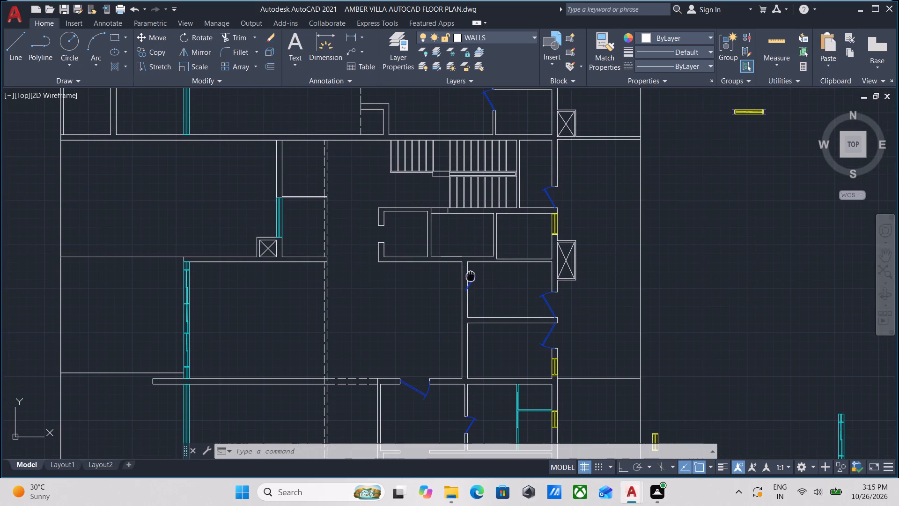
Trim both faces of the middle room's north wall between the cross lines to cut the door opening south of the staircase.
middle_drag(471, 276, 468, 352)
scroll(445, 282, up, 4)
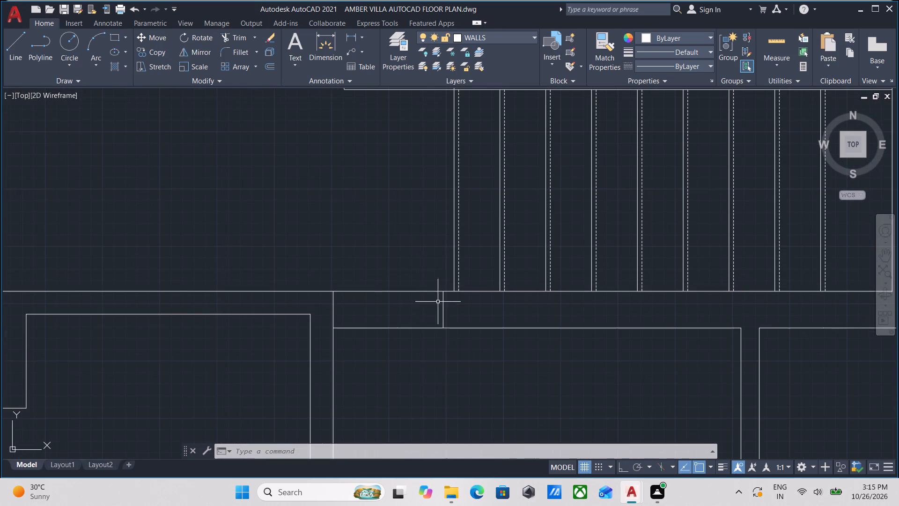
text(TR)
key(Return)
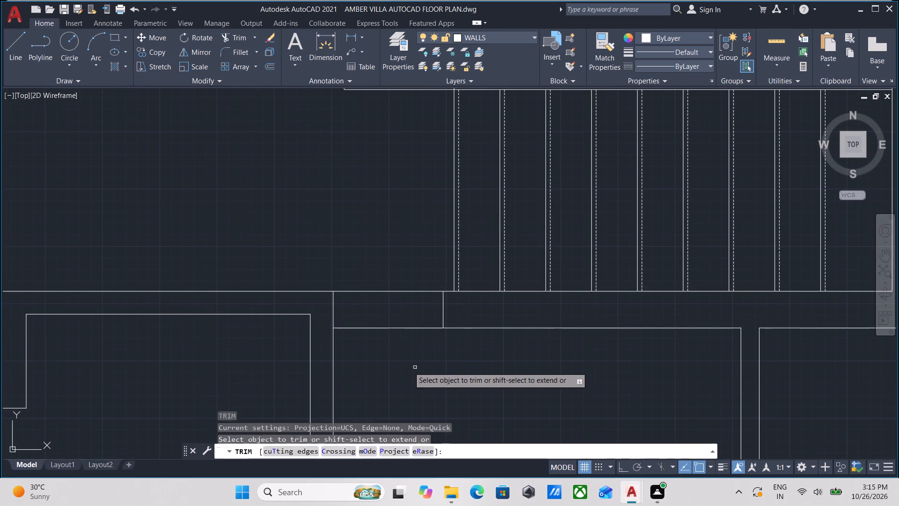
click(387, 361)
click(382, 246)
click(418, 356)
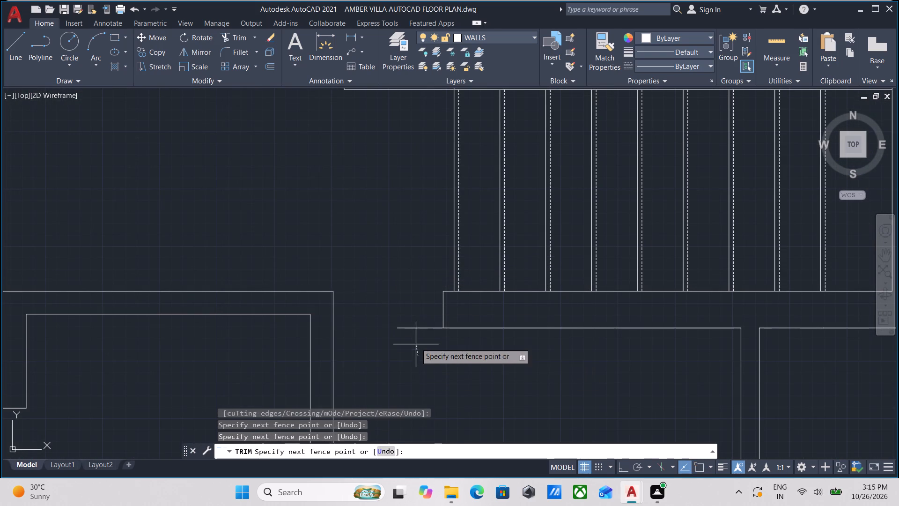
click(413, 307)
key(Escape)
scroll(413, 307, down, 2)
middle_drag(415, 349, 413, 348)
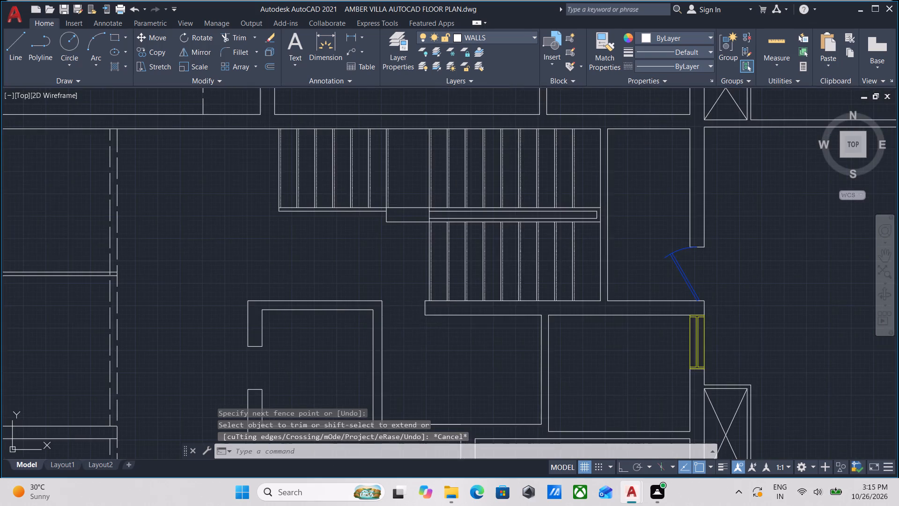
Move the small swing door from the wall south of the middle room to the midpoint of the new opening's west jamb.
middle_drag(413, 348, 359, 266)
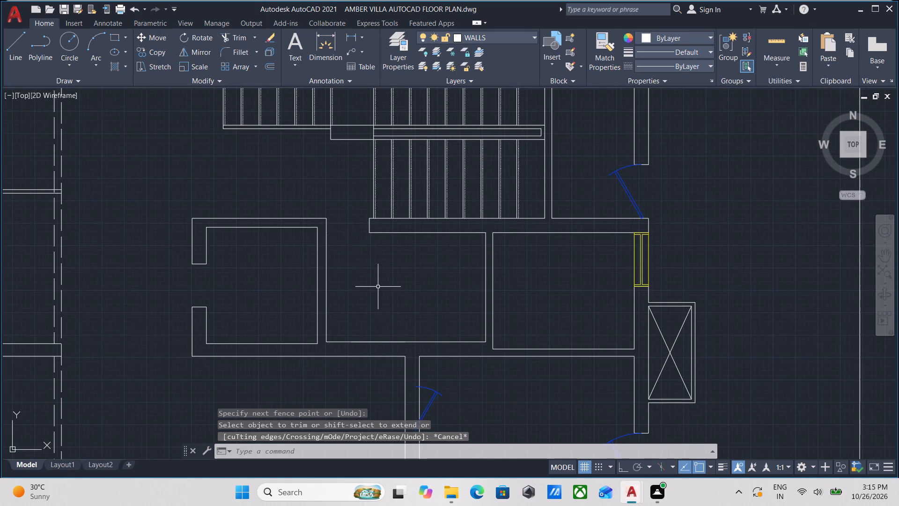
middle_drag(438, 372, 436, 370)
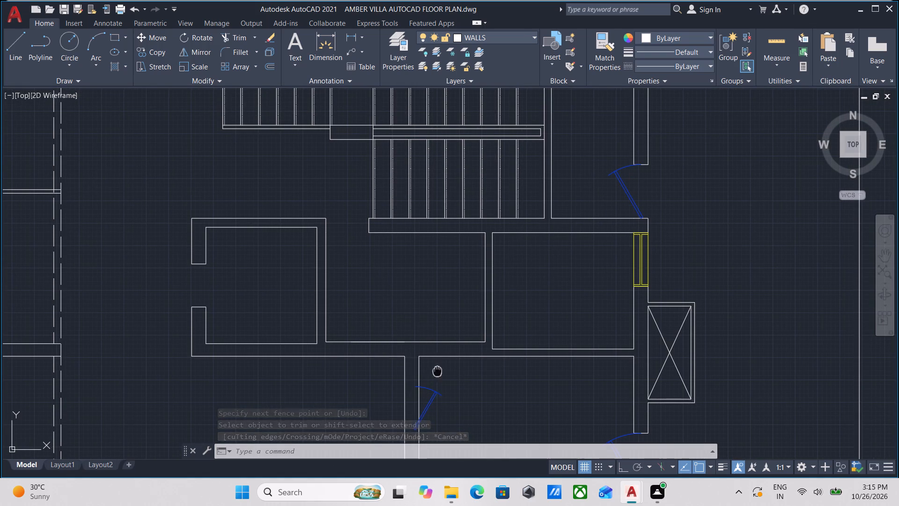
middle_drag(436, 370, 401, 265)
scroll(410, 313, up, 1)
click(409, 313)
click(382, 246)
scroll(406, 284, down, 1)
middle_drag(414, 296, 419, 305)
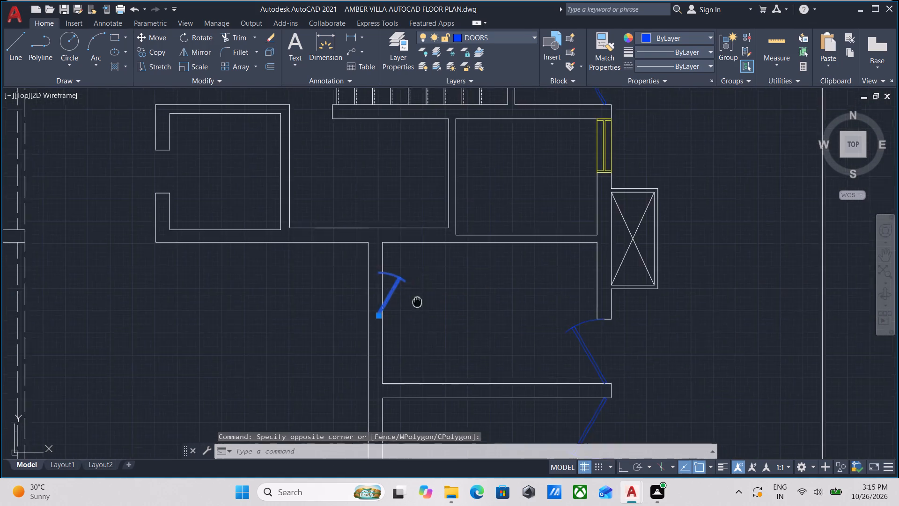
middle_drag(419, 305, 445, 335)
scroll(447, 331, down, 1)
middle_drag(447, 331, 449, 316)
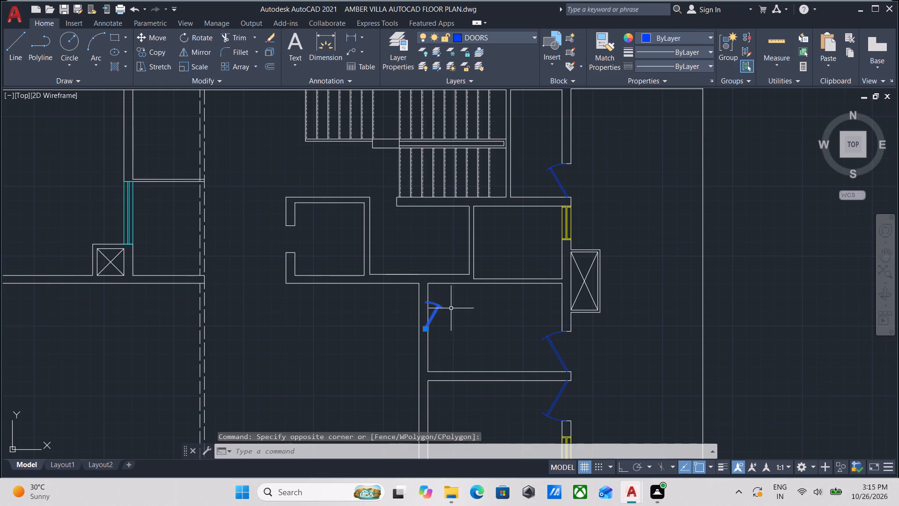
key(m)
key(Return)
scroll(427, 343, up, 5)
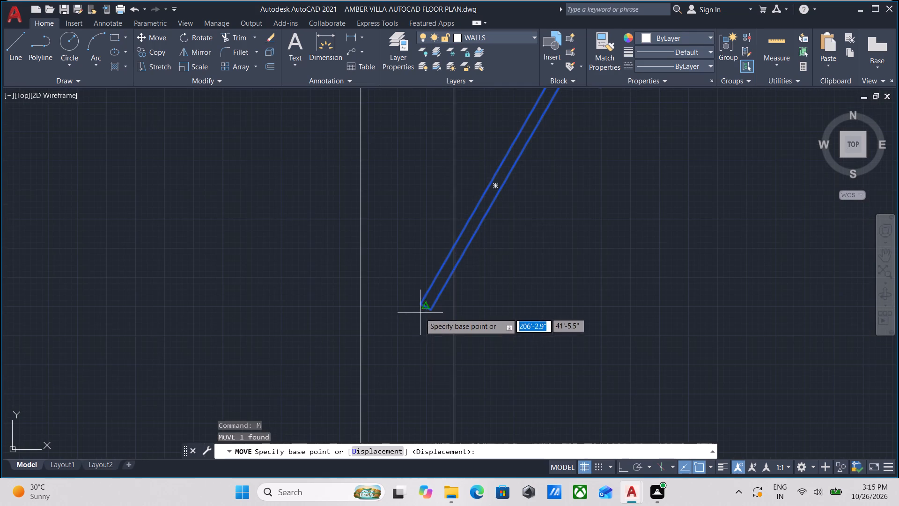
click(431, 312)
middle_drag(316, 208, 344, 400)
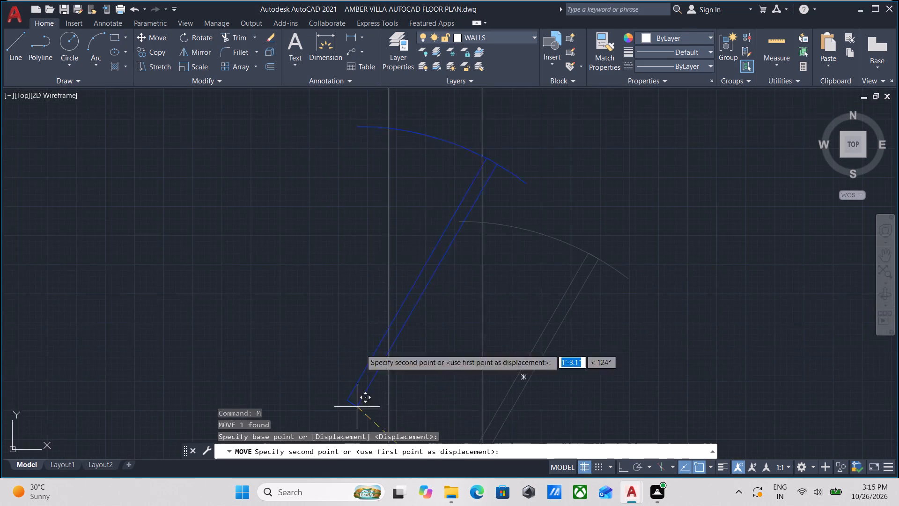
scroll(343, 234, down, 1)
middle_drag(343, 244, 372, 478)
scroll(367, 195, down, 2)
middle_drag(365, 201, 416, 431)
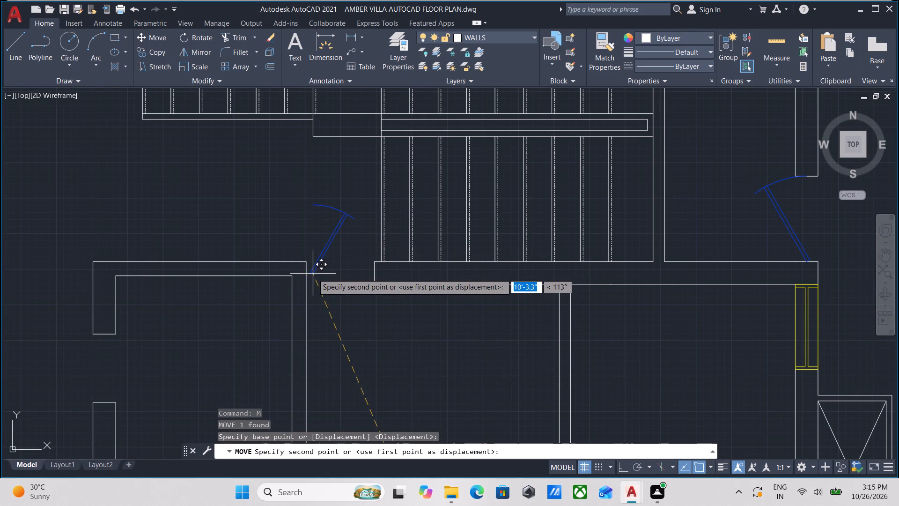
click(308, 273)
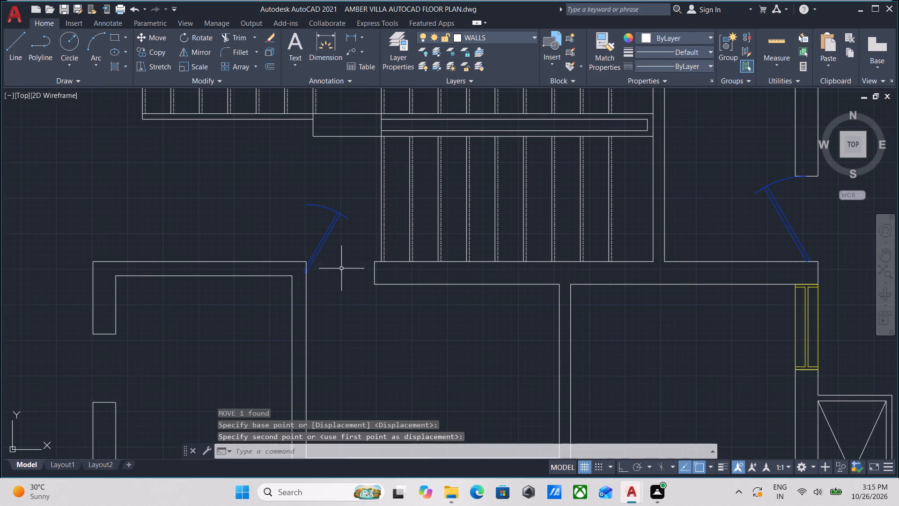
Rotate the moved door 270° about its hinge point so it spans the middle room's opening and swings into the room.
drag(335, 265, 329, 257)
click(291, 210)
scroll(310, 262, up, 1)
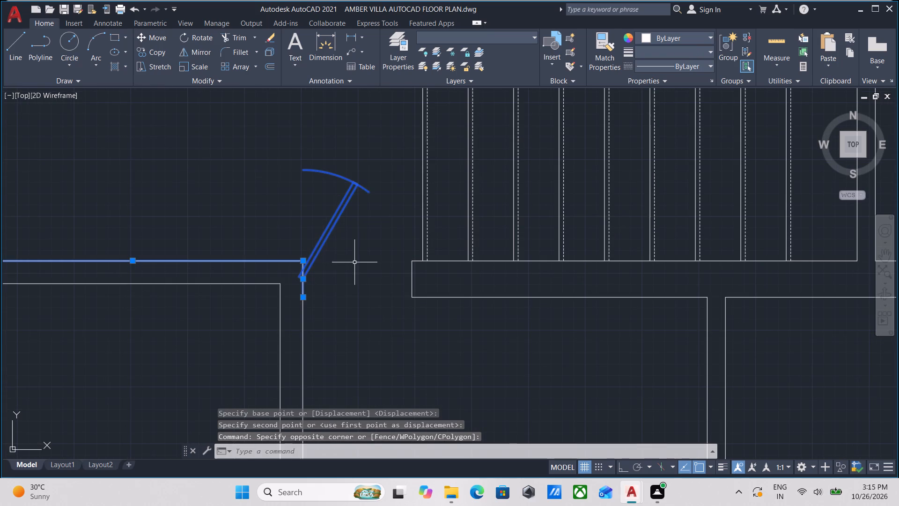
key(Escape)
click(365, 268)
click(339, 191)
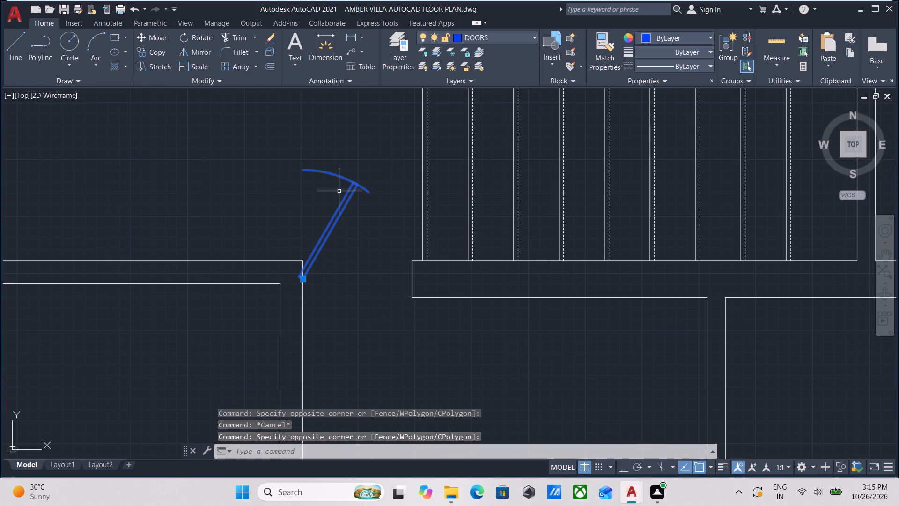
text(RO)
key(Return)
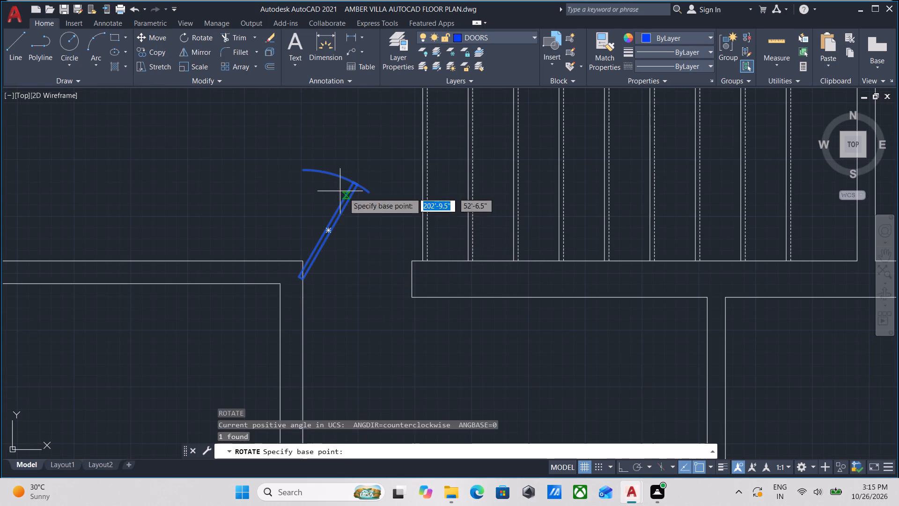
scroll(291, 298, up, 3)
click(328, 228)
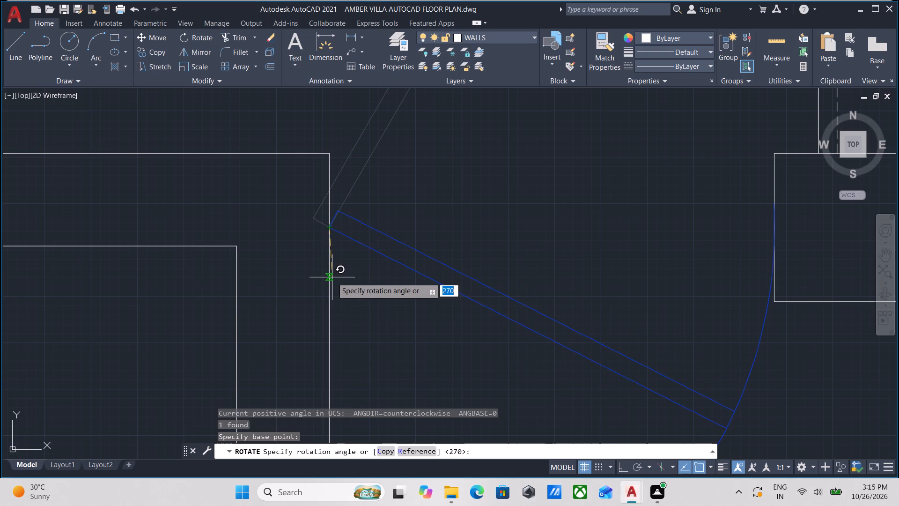
key(F8)
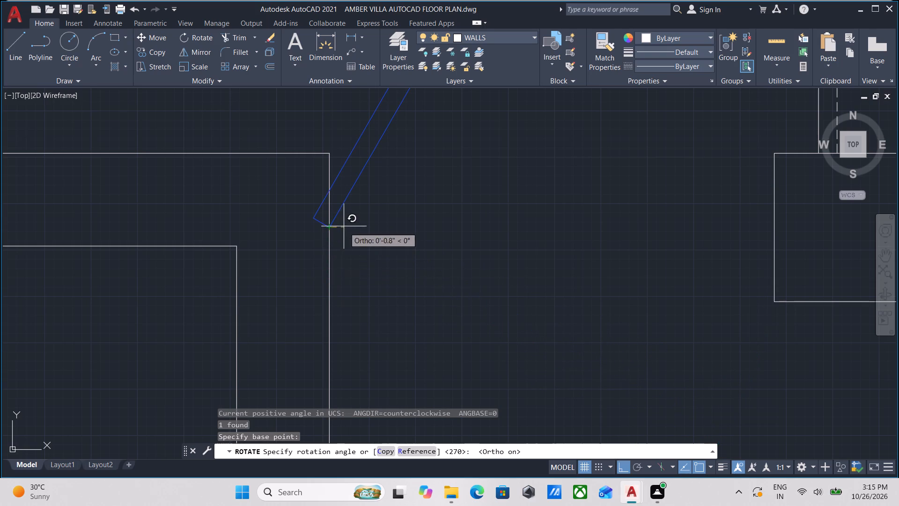
click(329, 306)
Erase the yellow window in the east wall of the room beside the middle room.
scroll(406, 218, down, 2)
middle_drag(406, 218, 297, 201)
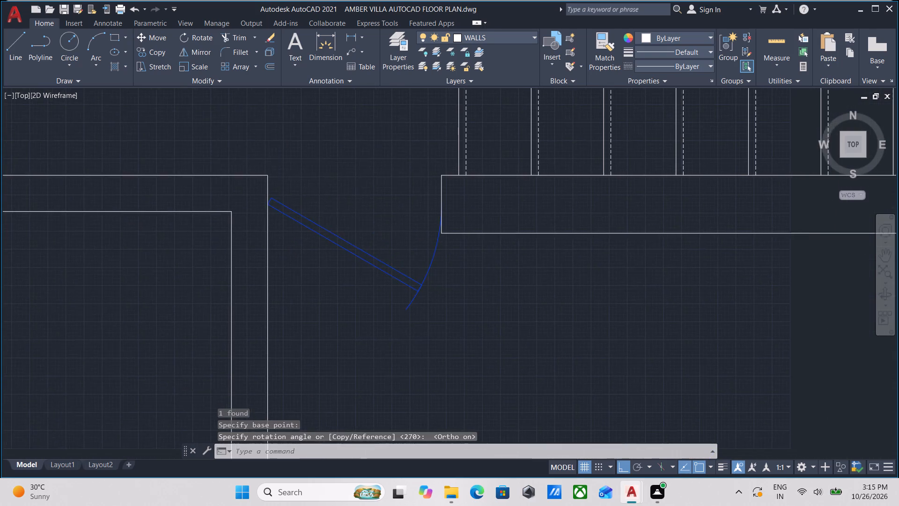
scroll(305, 201, down, 2)
middle_drag(305, 201, 309, 178)
scroll(309, 169, down, 2)
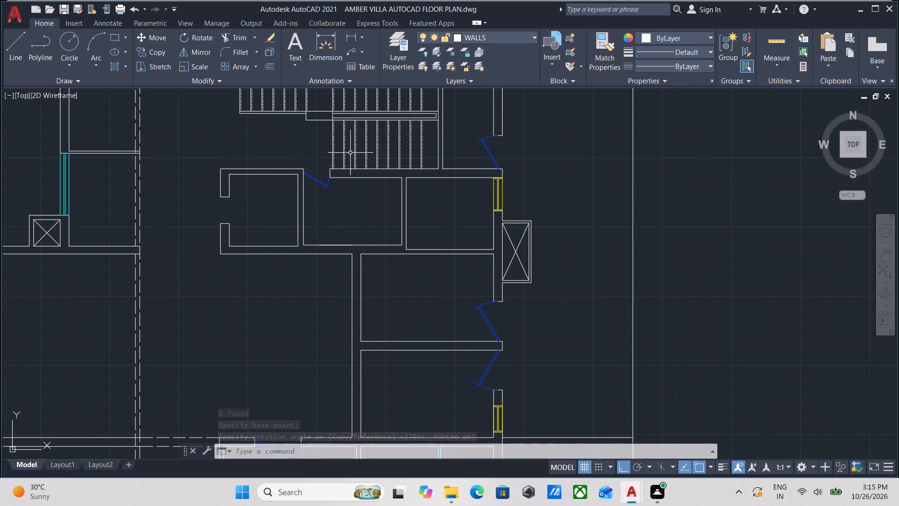
scroll(350, 153, down, 2)
scroll(350, 153, up, 2)
scroll(350, 153, down, 1)
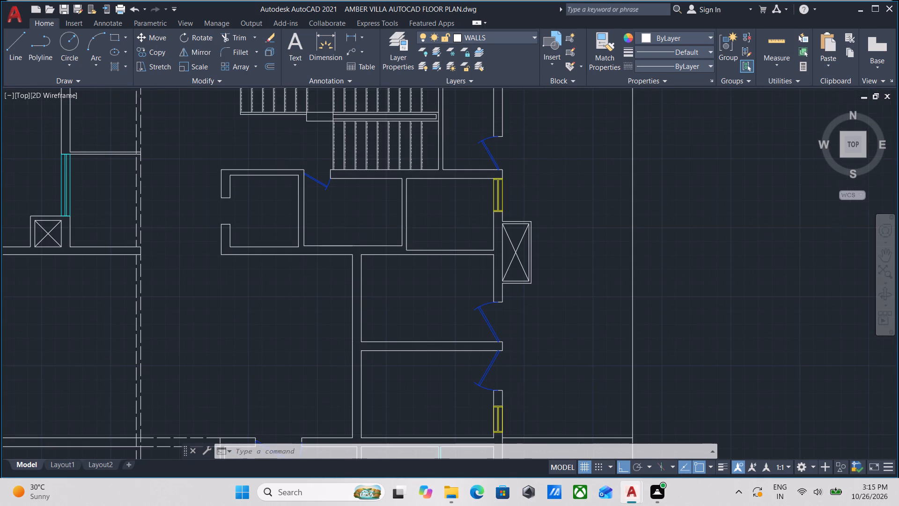
middle_drag(350, 153, 358, 193)
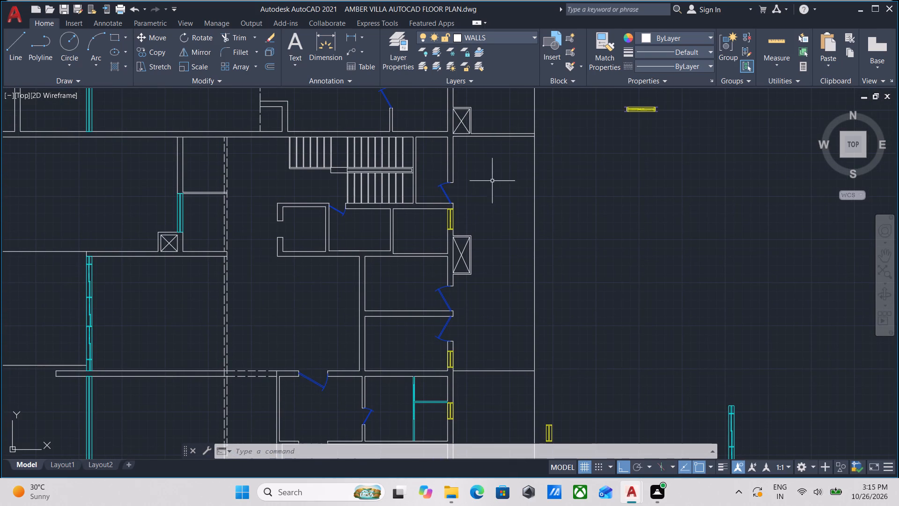
scroll(495, 182, up, 2)
middle_drag(405, 280, 448, 235)
drag(451, 233, 445, 235)
click(409, 236)
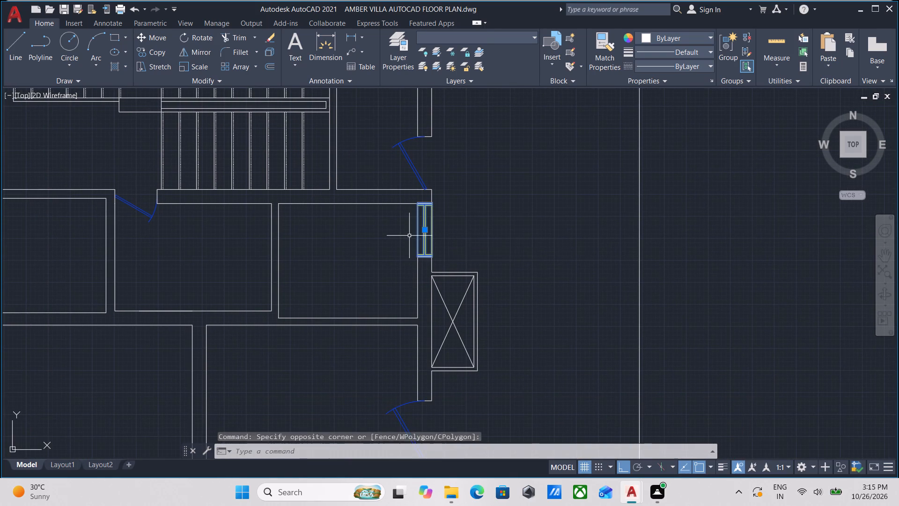
right_click(409, 236)
click(455, 283)
Extend the east room's inner north wall line to the outer face of the east wall to close the wall end.
scroll(201, 225, down, 1)
middle_drag(209, 224, 306, 183)
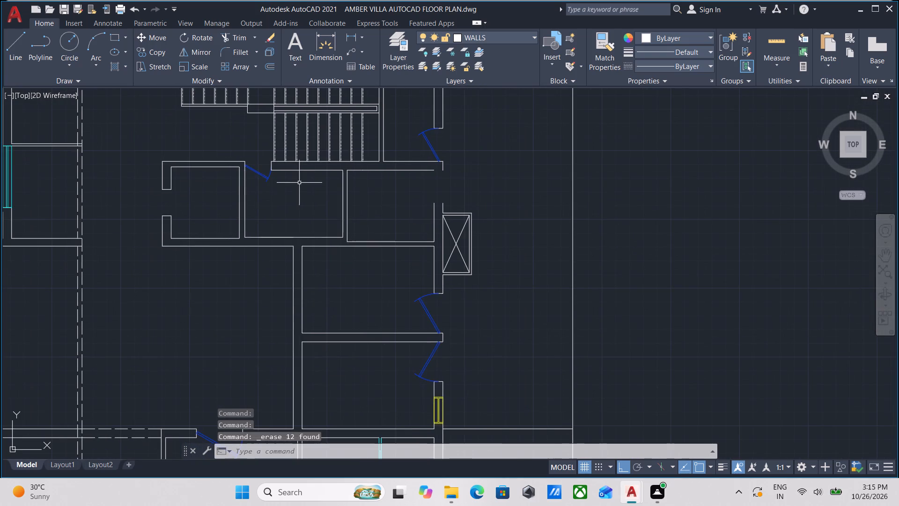
scroll(255, 193, up, 2)
scroll(265, 187, down, 1)
middle_drag(268, 191, 277, 207)
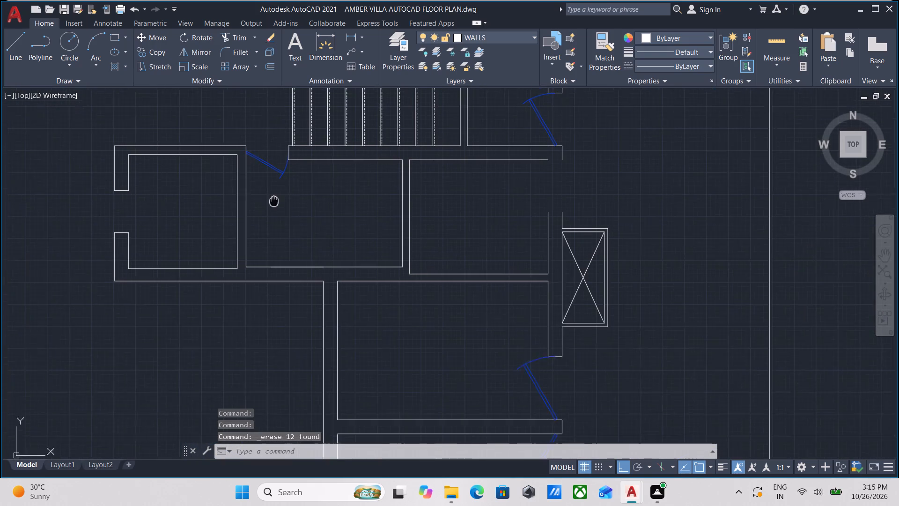
middle_drag(277, 207, 279, 212)
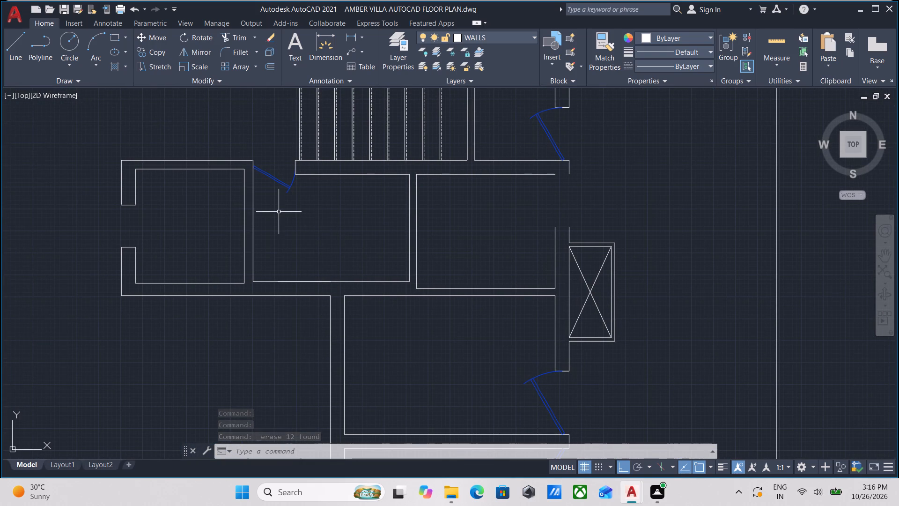
scroll(279, 212, down, 1)
scroll(435, 164, up, 1)
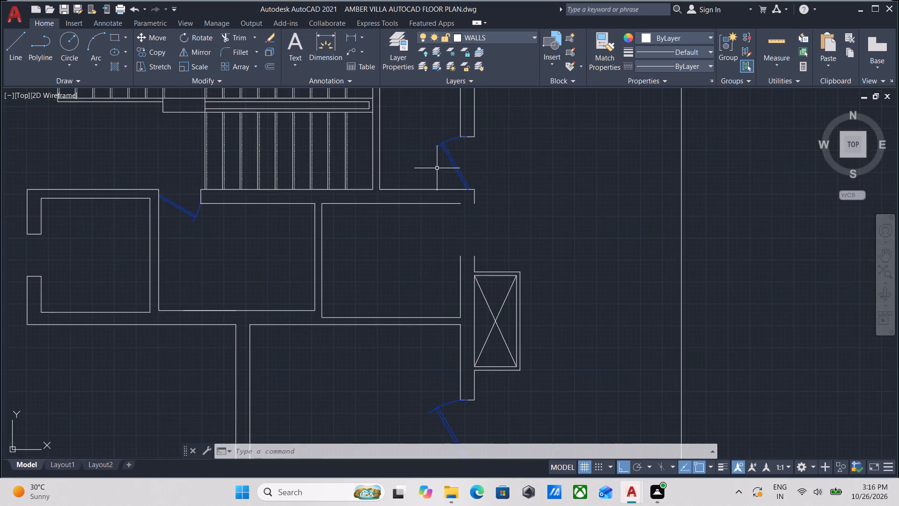
scroll(437, 169, up, 1)
middle_drag(438, 179, 241, 186)
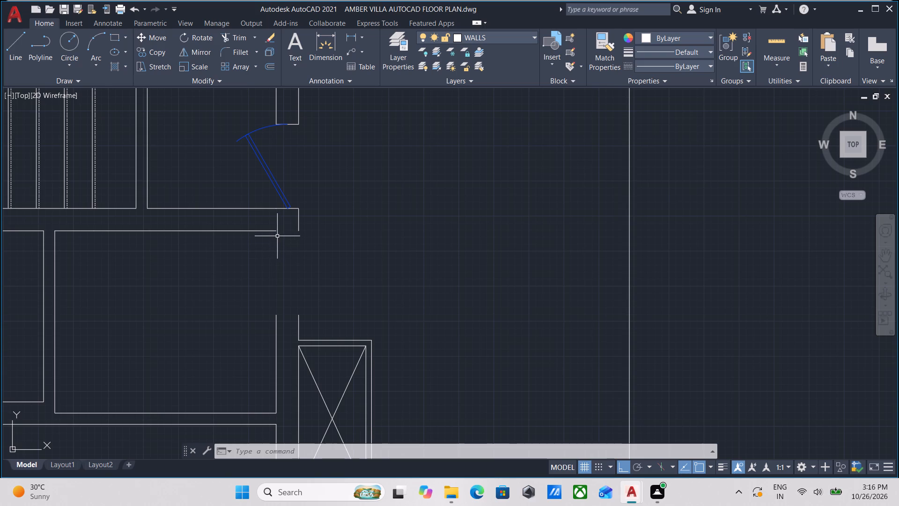
scroll(270, 270, up, 1)
key(Escape)
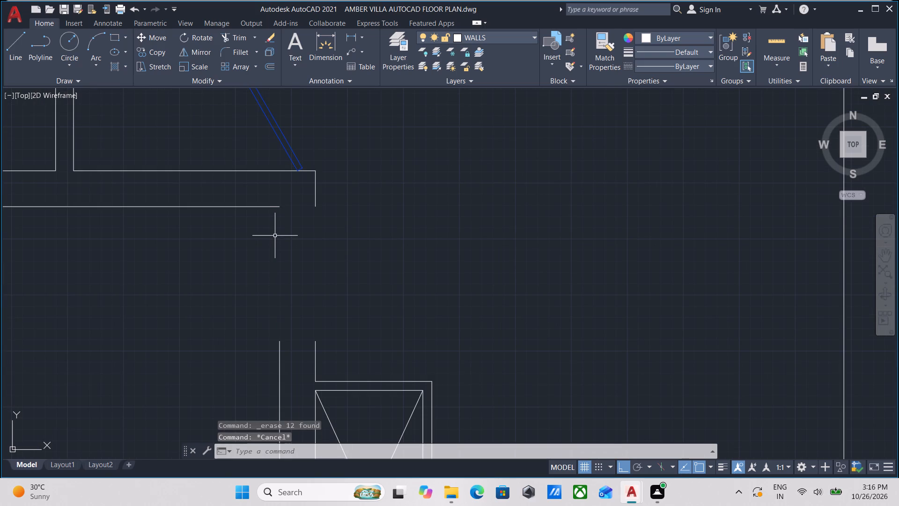
text(EX)
key(Return)
click(266, 205)
scroll(346, 251, down, 1)
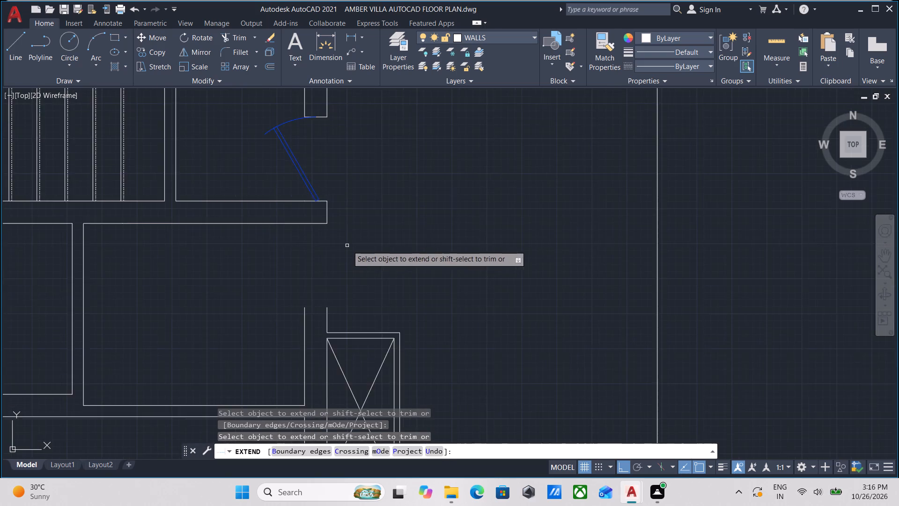
middle_drag(347, 245, 362, 216)
scroll(349, 241, down, 1)
key(Escape)
Draw an 8" line across the open wall end above the crossed shaft to form the opening's south jamb.
key(l)
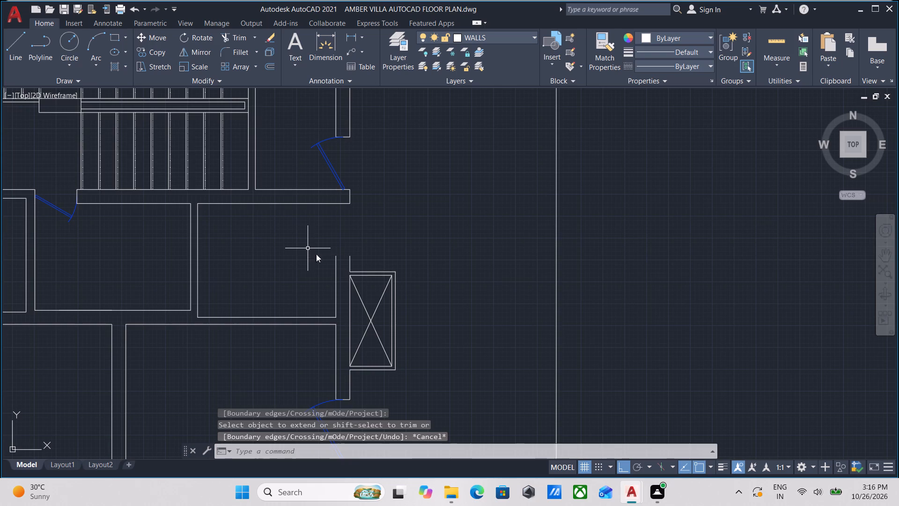
key(Return)
scroll(328, 269, up, 2)
click(380, 237)
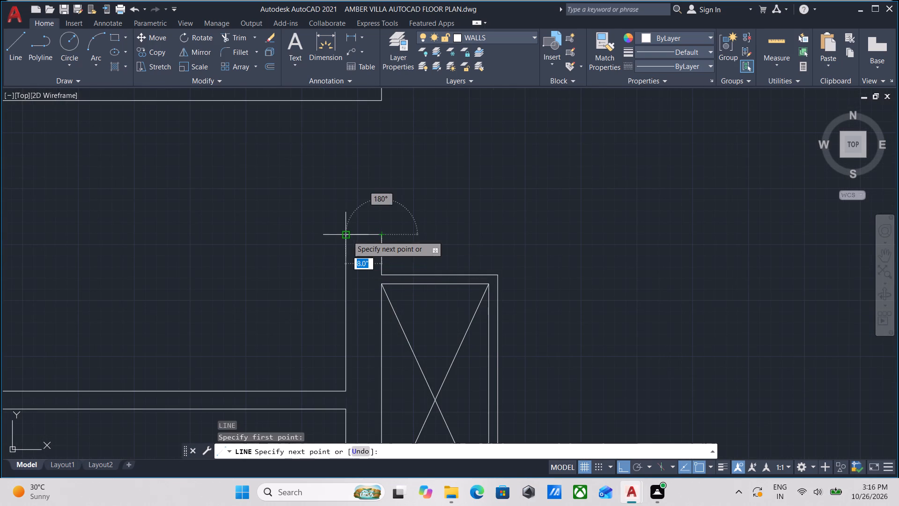
click(344, 236)
key(Escape)
Mirror the swing door about the east wall stub's horizontal centreline into the opening above the crossed shaft, keeping the original.
scroll(346, 188, down, 2)
middle_drag(357, 226, 364, 295)
scroll(361, 183, up, 1)
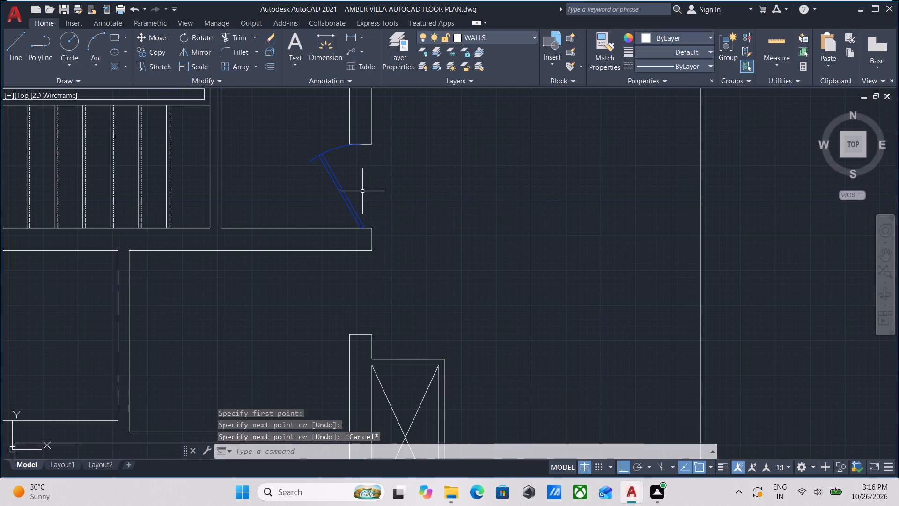
click(362, 191)
click(319, 206)
text(MI)
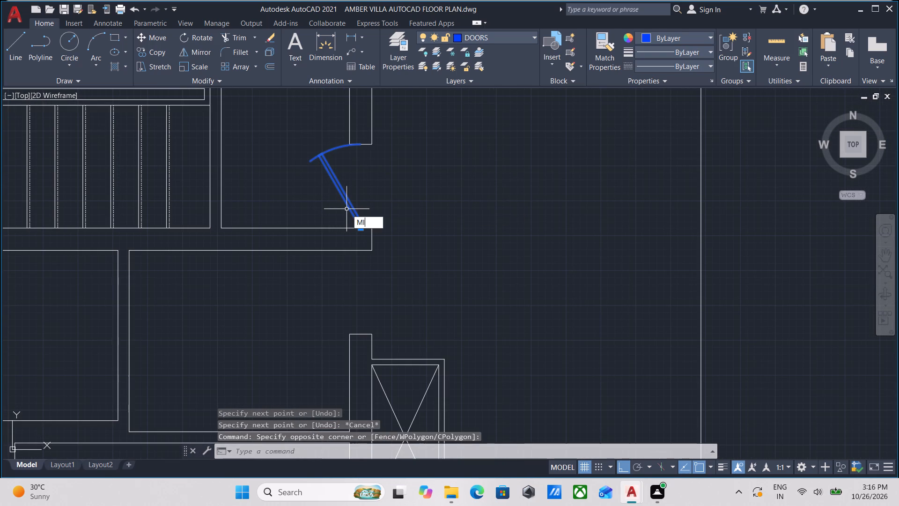
key(Return)
click(375, 239)
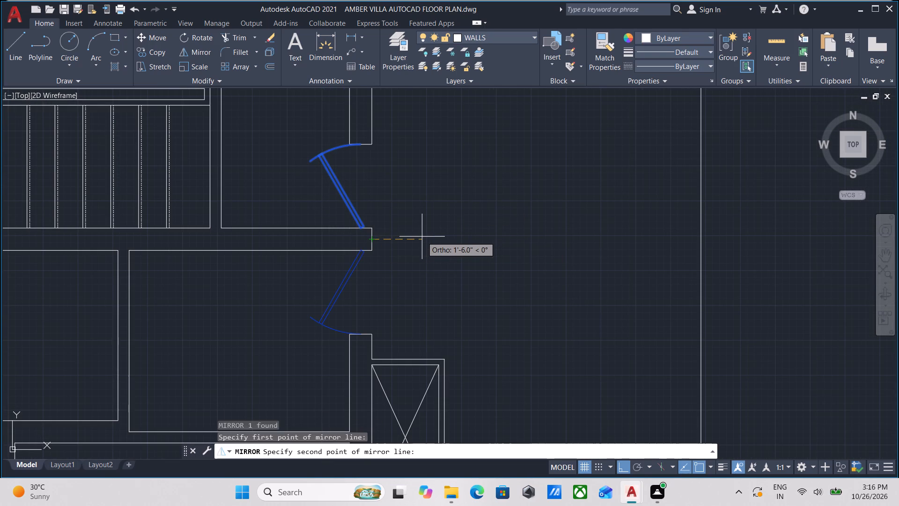
click(422, 237)
drag(436, 281, 421, 237)
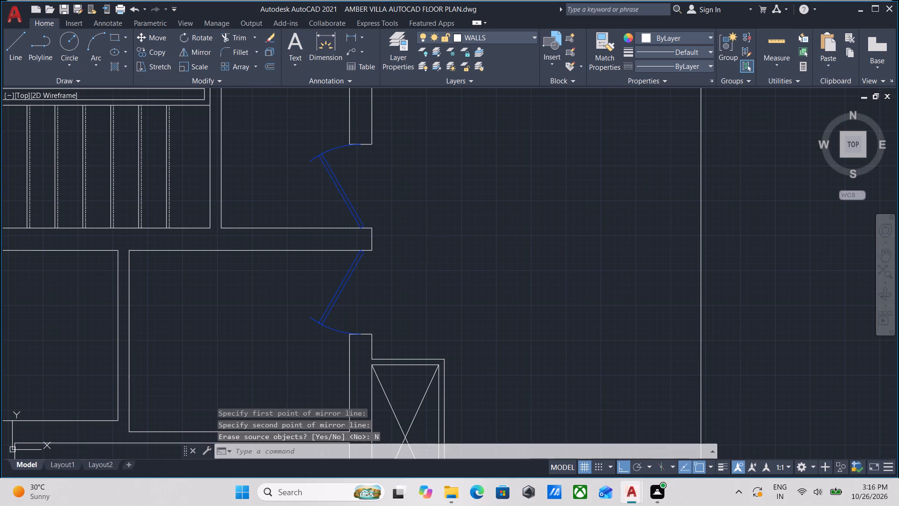
drag(421, 237, 420, 237)
scroll(362, 183, down, 1)
middle_drag(366, 187, 387, 206)
key(Escape)
Examine the doors, wall ends and crossed shaft around the east rooms and the small rooms below the staircase.
scroll(280, 160, down, 3)
middle_drag(306, 173, 352, 159)
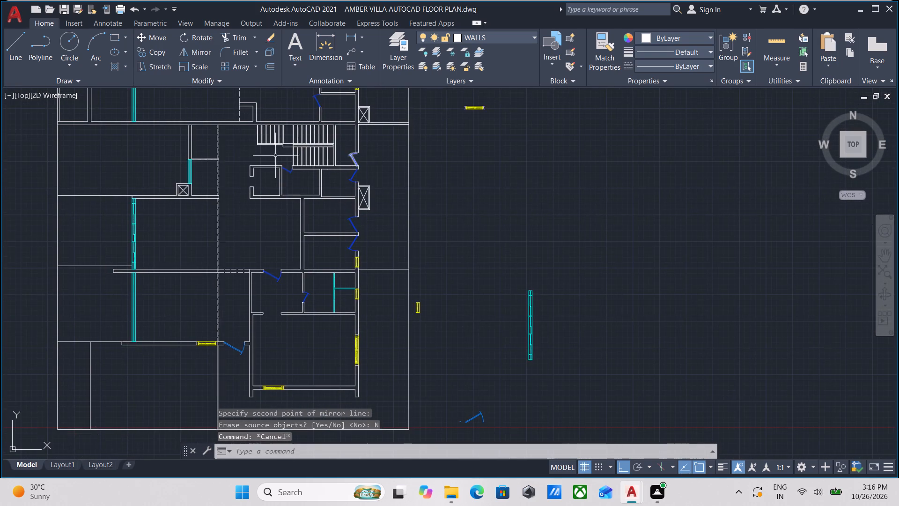
scroll(260, 159, up, 3)
middle_drag(288, 213, 316, 201)
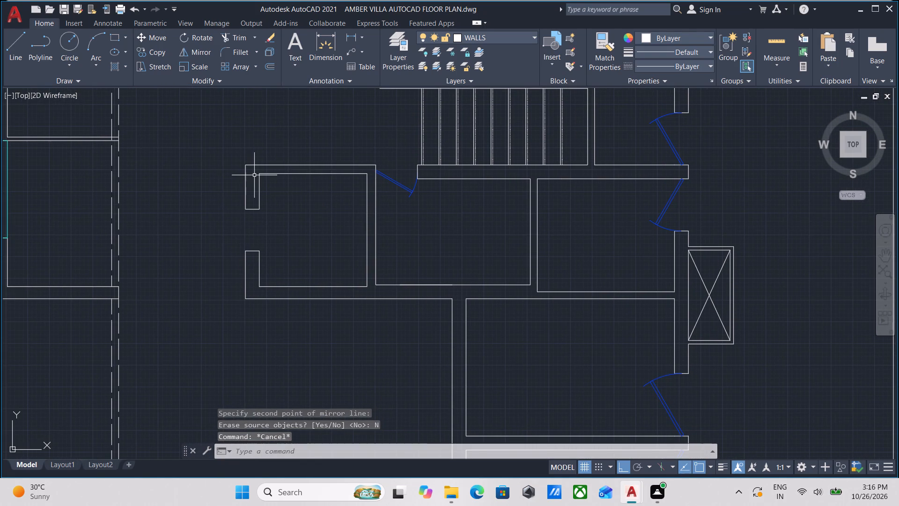
scroll(277, 175, down, 3)
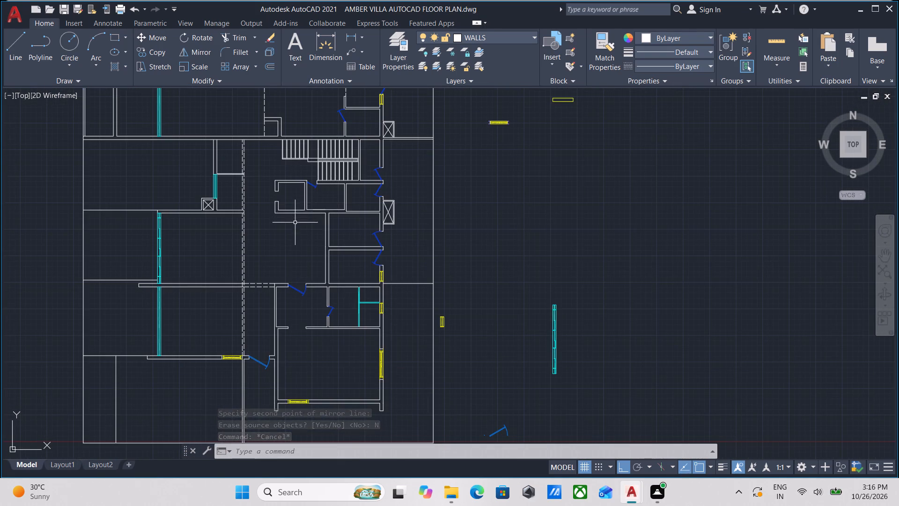
scroll(297, 227, up, 2)
scroll(309, 213, down, 2)
middle_drag(309, 213, 244, 289)
scroll(304, 265, up, 3)
middle_drag(303, 260, 302, 260)
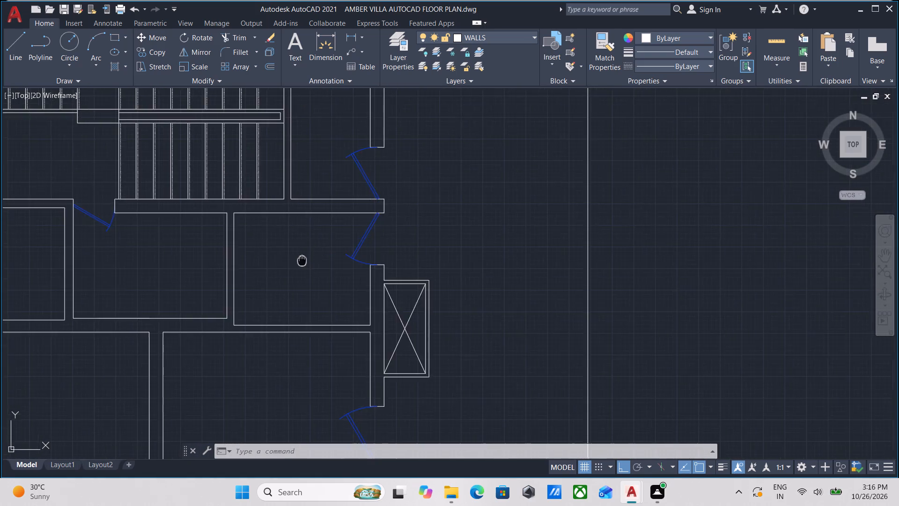
middle_drag(302, 260, 228, 274)
scroll(209, 268, down, 2)
middle_drag(209, 270, 213, 276)
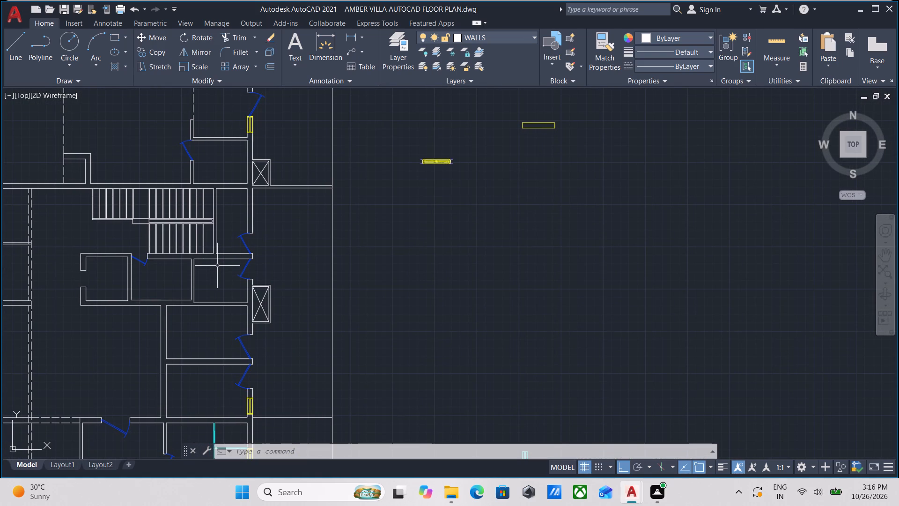
scroll(260, 296, up, 1)
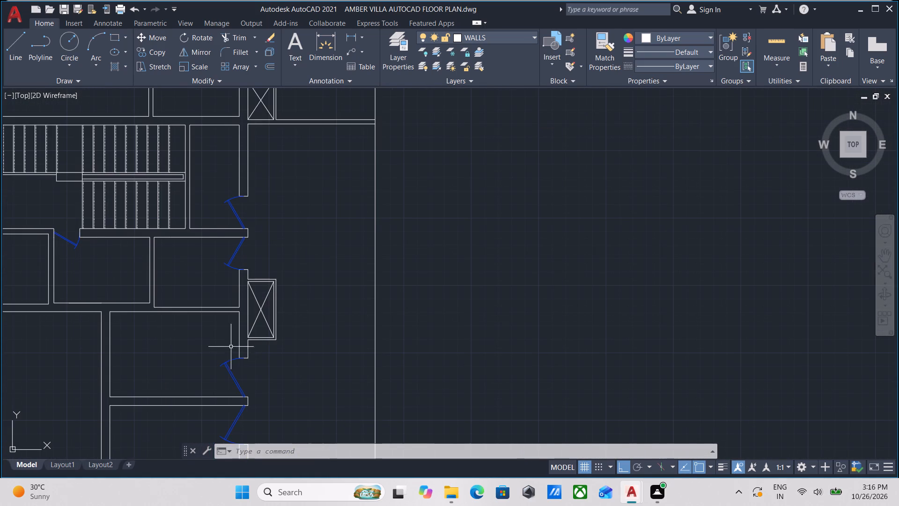
middle_drag(219, 340, 226, 287)
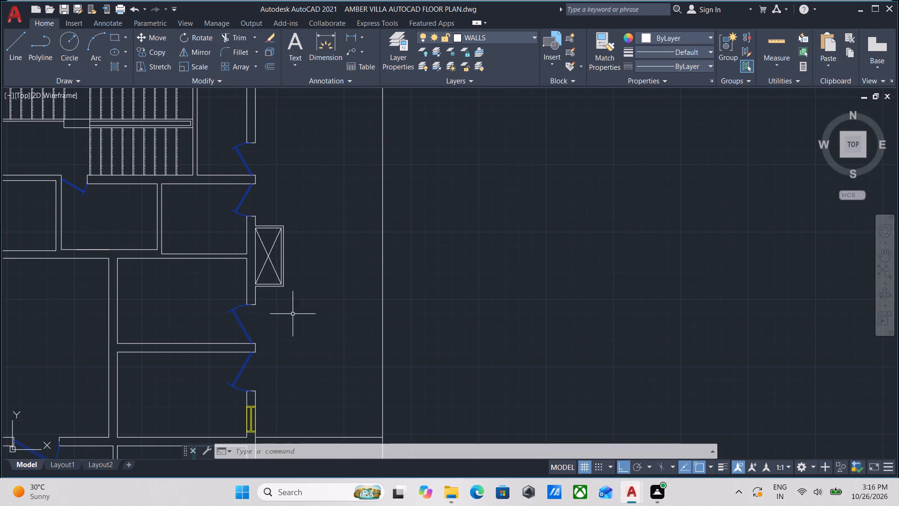
scroll(293, 314, up, 1)
scroll(258, 250, up, 3)
middle_drag(237, 238, 303, 351)
scroll(298, 273, up, 2)
scroll(301, 272, down, 1)
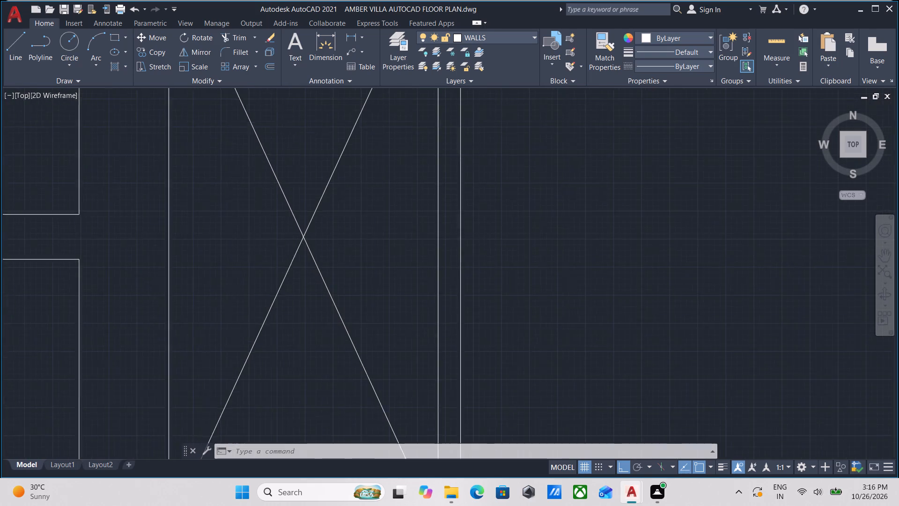
scroll(309, 272, down, 6)
middle_drag(219, 312, 322, 273)
scroll(280, 195, up, 6)
scroll(354, 209, down, 4)
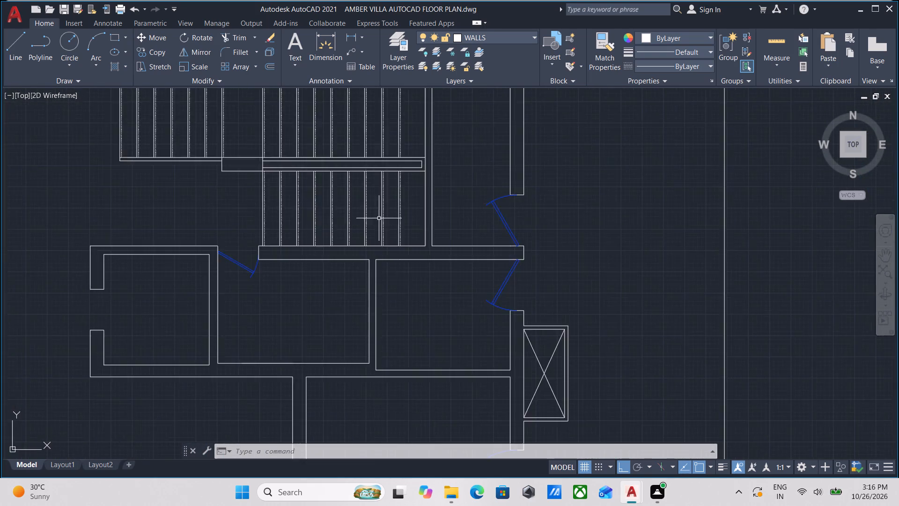
Assign the two crossed diagonal lines of the east-side shaft to the WALLS layer.
scroll(379, 218, up, 1)
middle_drag(379, 218, 186, 190)
middle_drag(403, 295, 286, 179)
scroll(332, 321, up, 3)
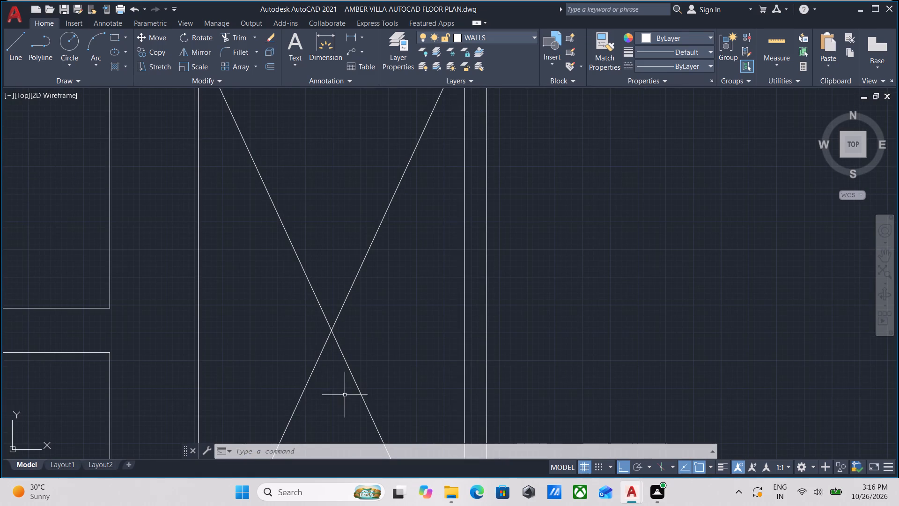
click(342, 398)
click(303, 286)
scroll(292, 250, down, 2)
middle_drag(292, 250, 300, 258)
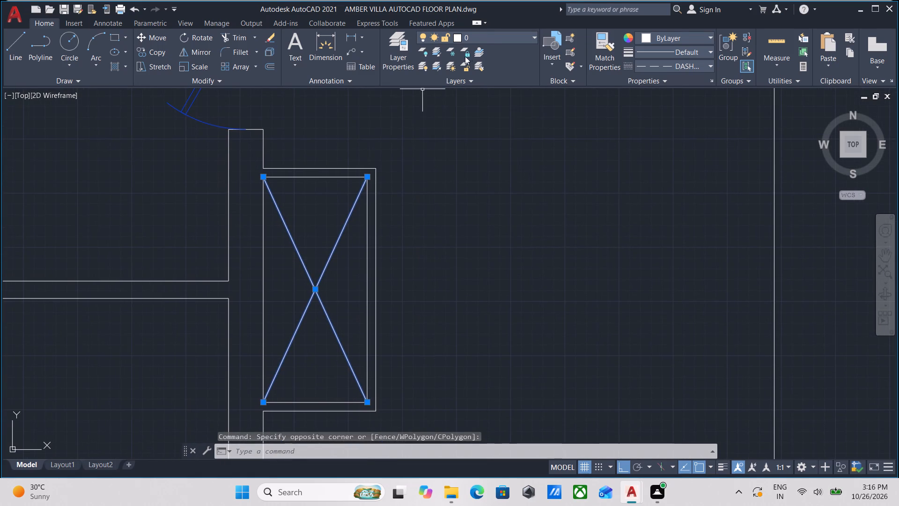
click(491, 41)
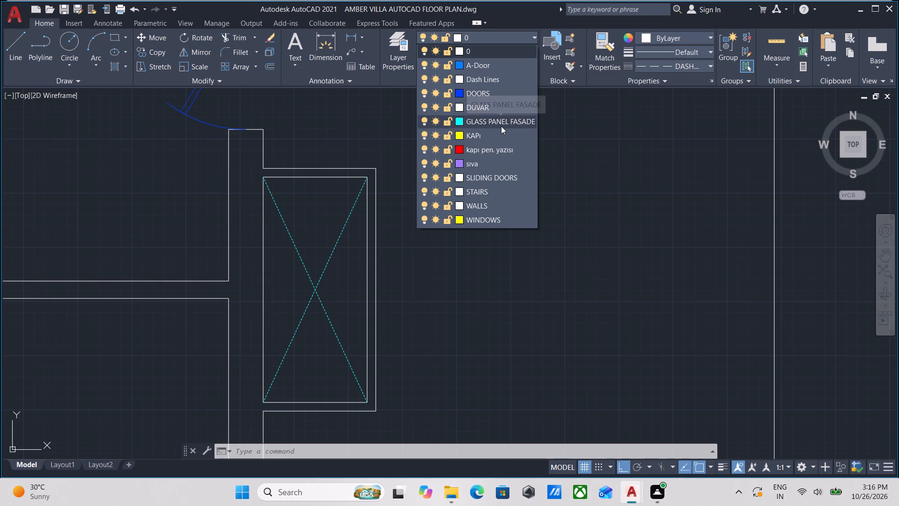
click(485, 203)
scroll(387, 204, down, 2)
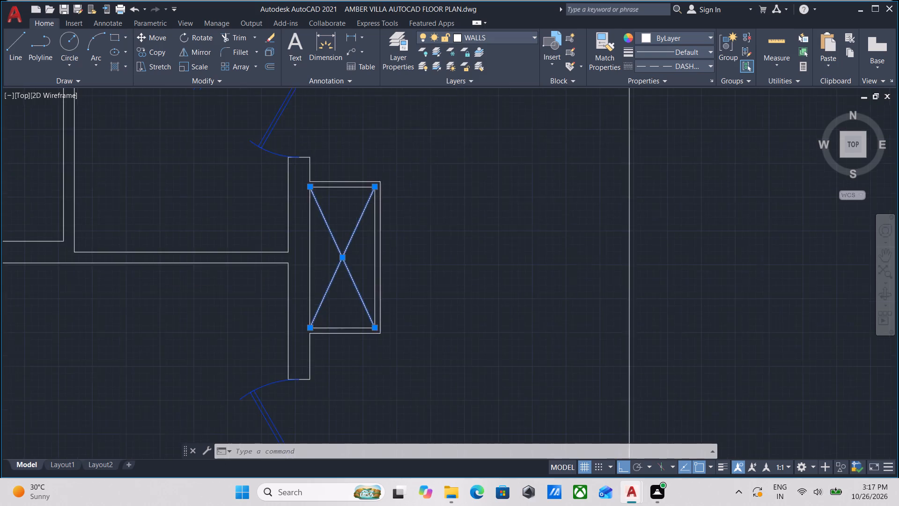
middle_drag(394, 193, 416, 156)
key(Escape)
Examine the crossed shaft and the door openings in the adjoining east rooms.
scroll(396, 176, up, 3)
middle_drag(372, 211, 380, 182)
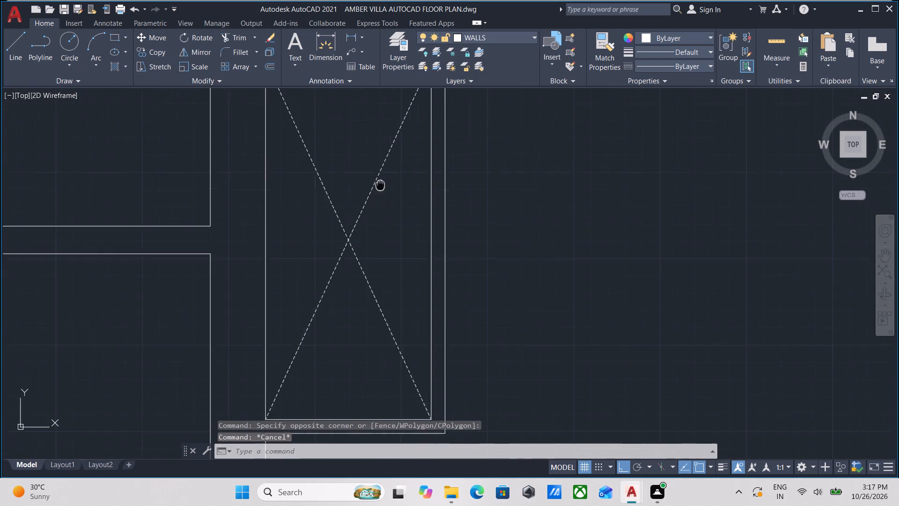
middle_drag(380, 182, 380, 159)
middle_drag(363, 131, 416, 253)
scroll(386, 185, down, 2)
middle_drag(388, 196, 409, 253)
middle_drag(391, 181, 398, 194)
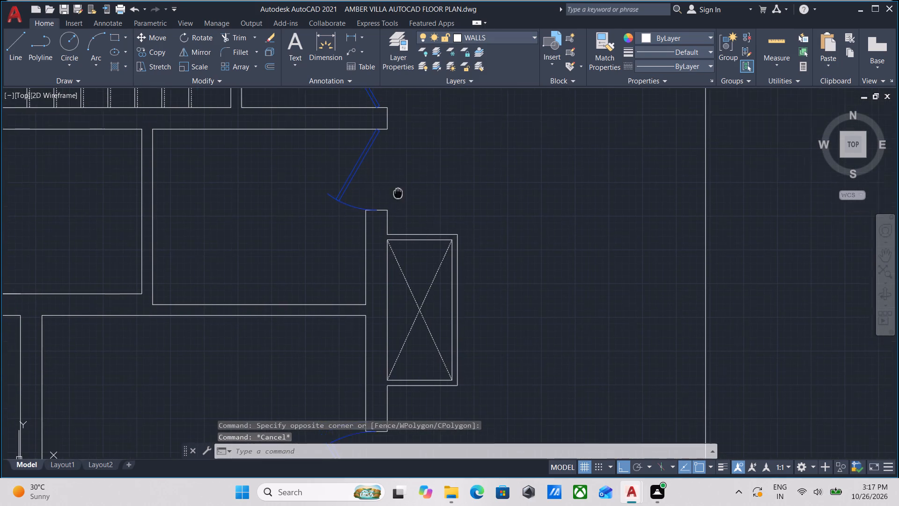
middle_drag(398, 194, 406, 211)
scroll(406, 184, up, 1)
scroll(349, 198, down, 1)
middle_drag(349, 198, 392, 163)
scroll(241, 193, down, 1)
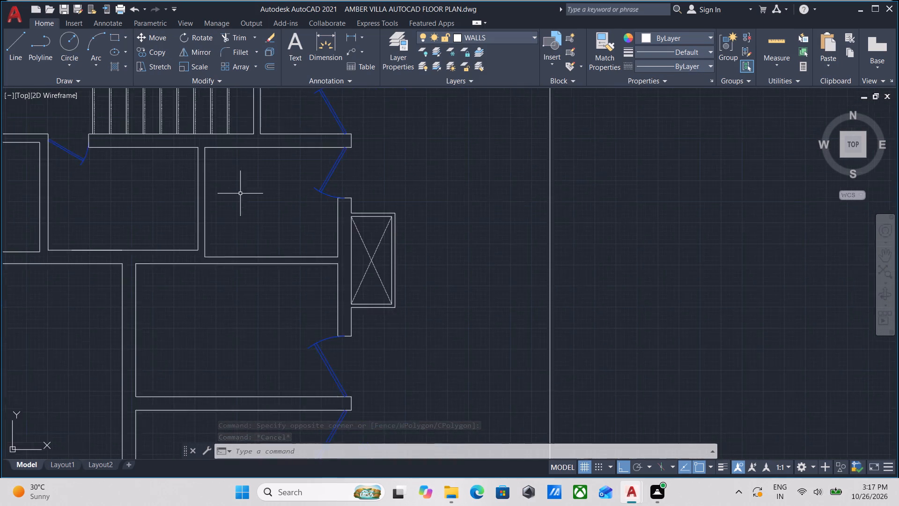
middle_drag(240, 193, 324, 170)
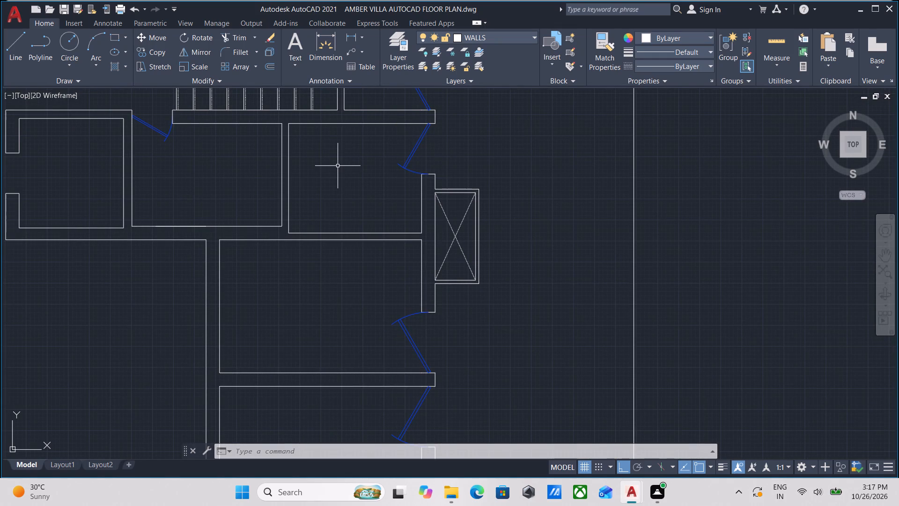
scroll(338, 166, down, 1)
scroll(288, 154, up, 2)
middle_drag(288, 159, 263, 321)
middle_drag(381, 295, 359, 376)
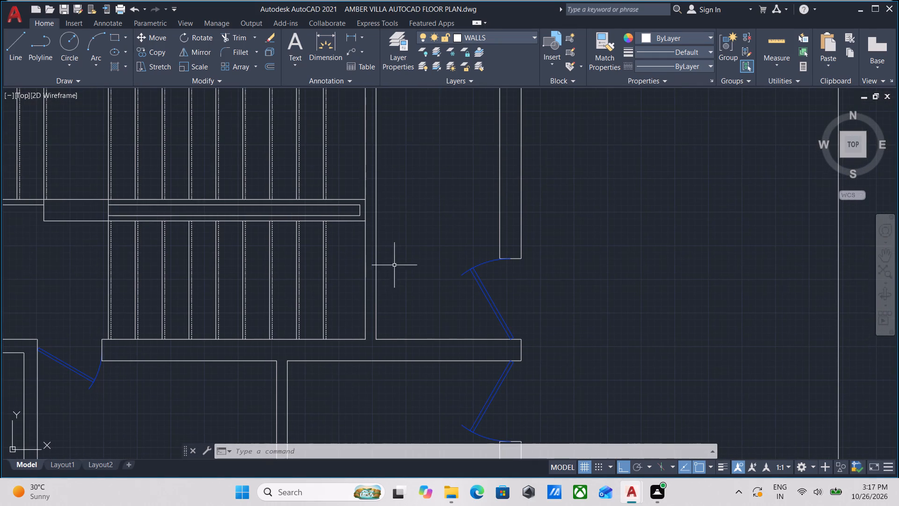
Examine the staircase's central divider, its treads and the wall beside the narrow east room.
scroll(88, 193, up, 3)
scroll(96, 242, down, 2)
middle_drag(96, 242, 196, 260)
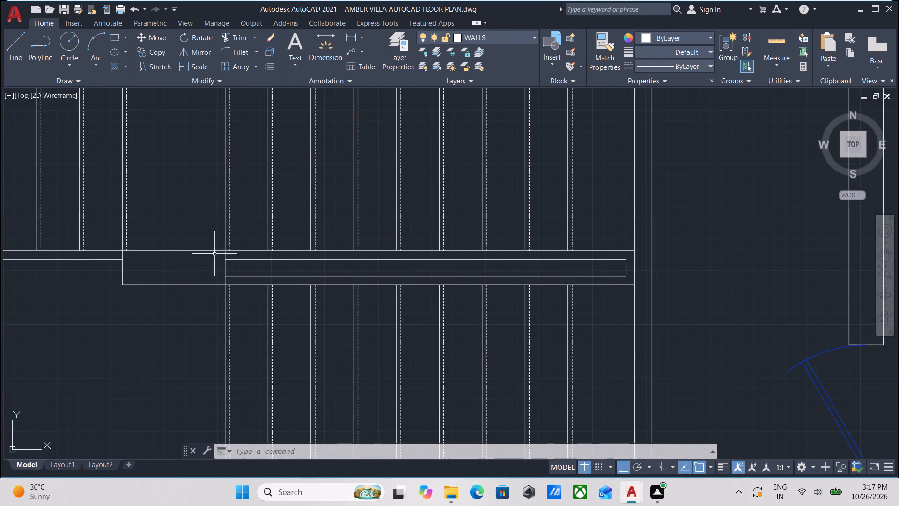
scroll(479, 227, down, 2)
middle_drag(516, 232, 348, 236)
scroll(368, 239, up, 3)
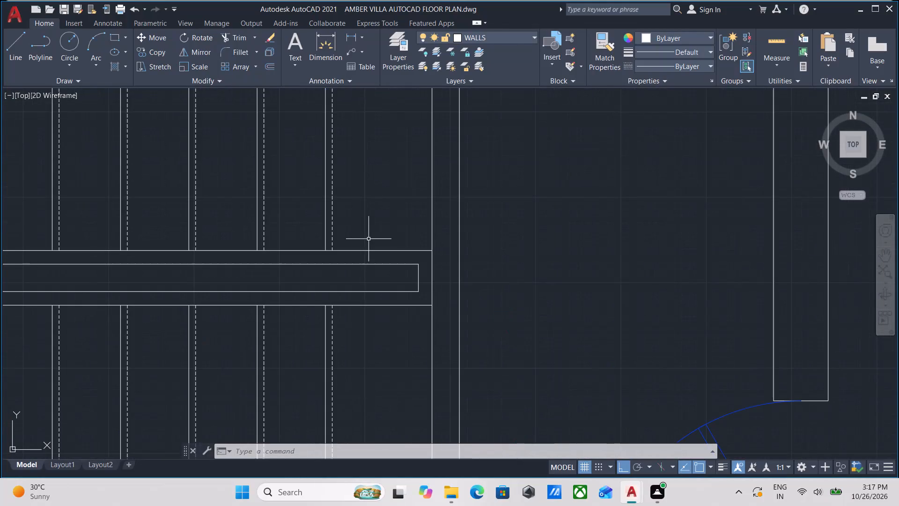
scroll(368, 238, down, 2)
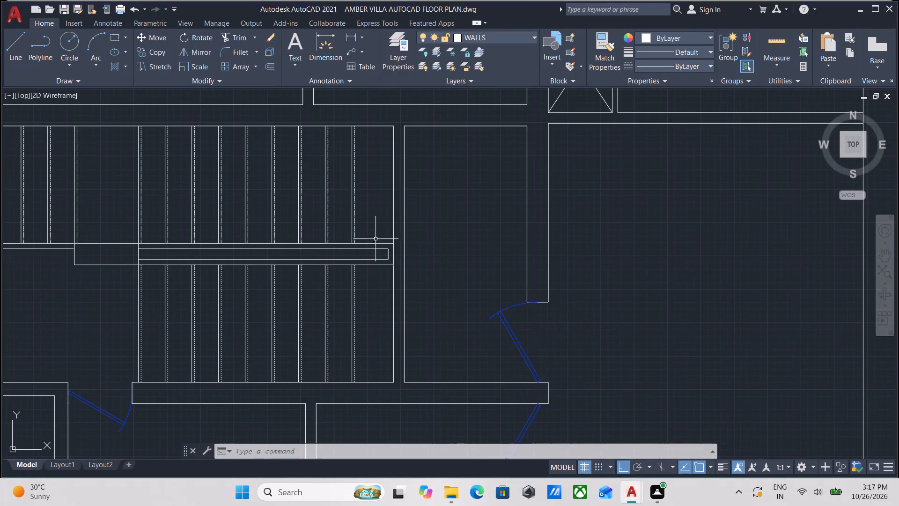
scroll(380, 238, down, 2)
middle_drag(390, 235, 404, 284)
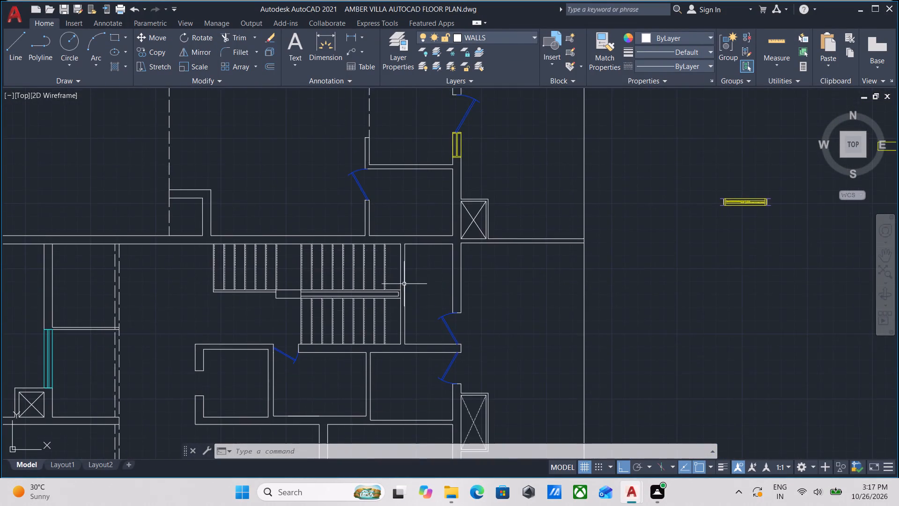
scroll(414, 272, up, 3)
scroll(380, 230, up, 2)
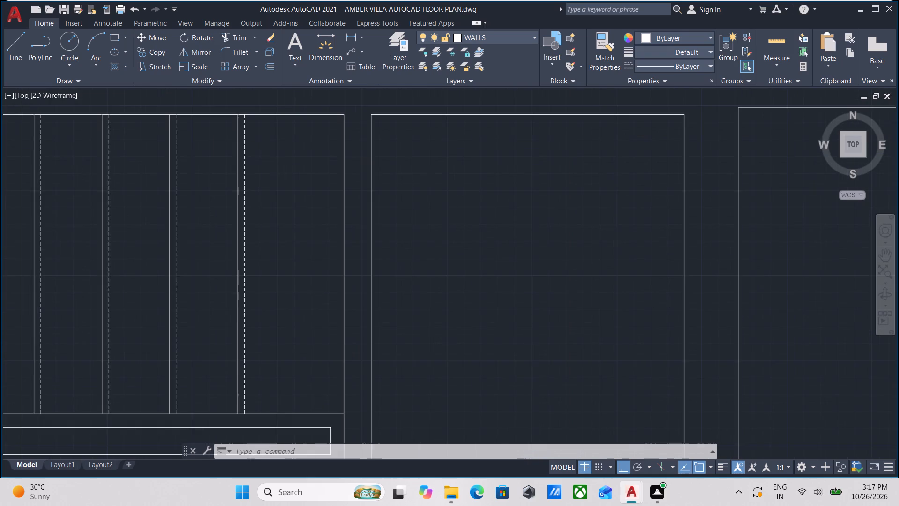
scroll(381, 228, down, 3)
scroll(418, 247, down, 2)
middle_drag(417, 246, 359, 213)
scroll(348, 221, up, 3)
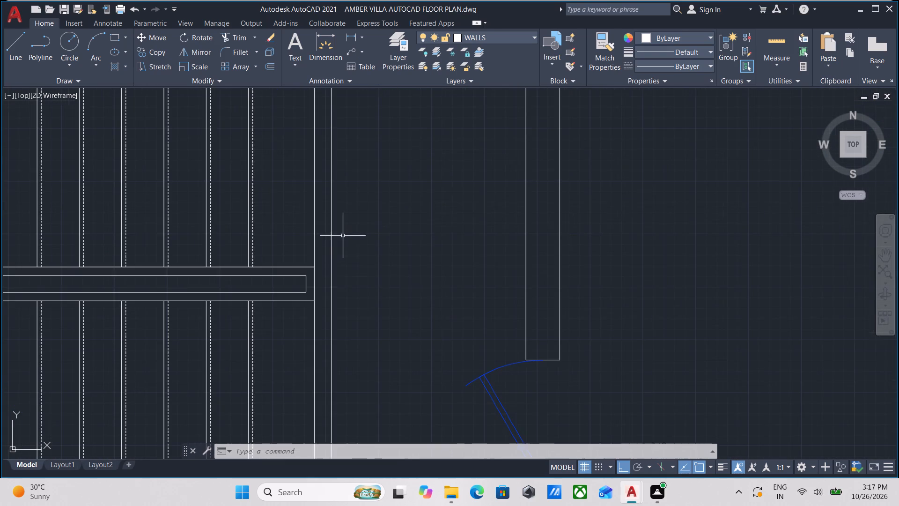
scroll(303, 297, up, 4)
click(326, 289)
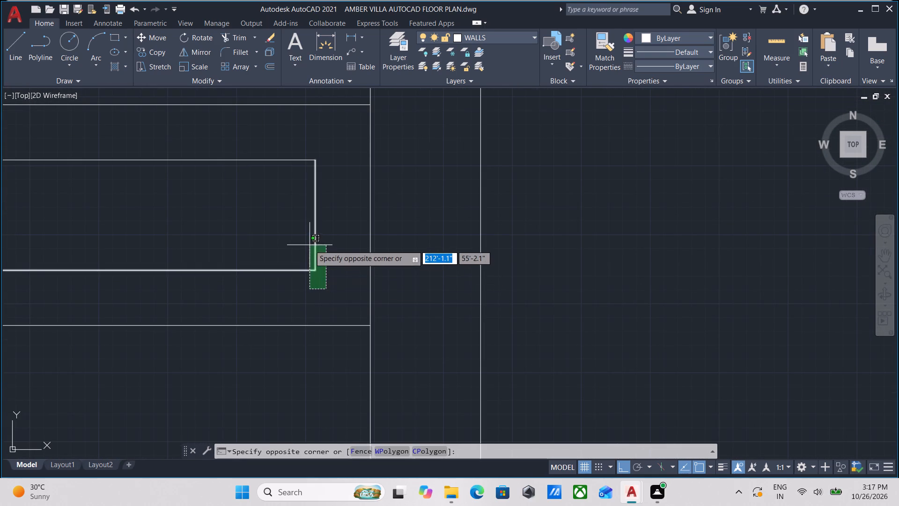
click(327, 293)
click(257, 215)
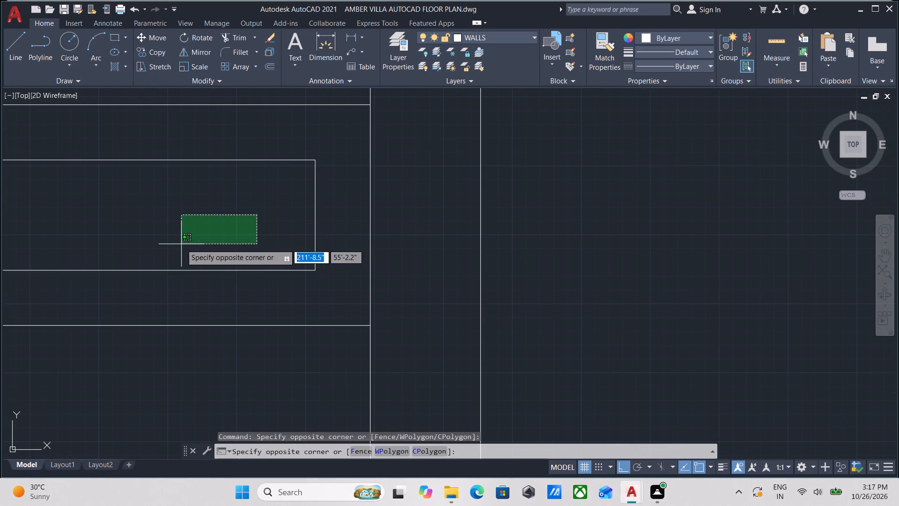
click(181, 244)
scroll(215, 205, down, 3)
middle_drag(215, 205, 262, 223)
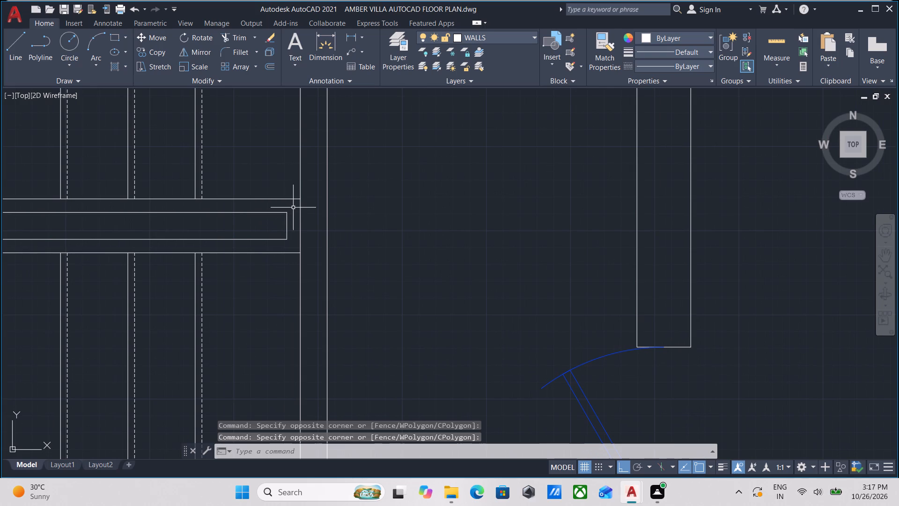
click(294, 208)
click(279, 204)
scroll(247, 205, down, 1)
middle_drag(247, 205, 272, 206)
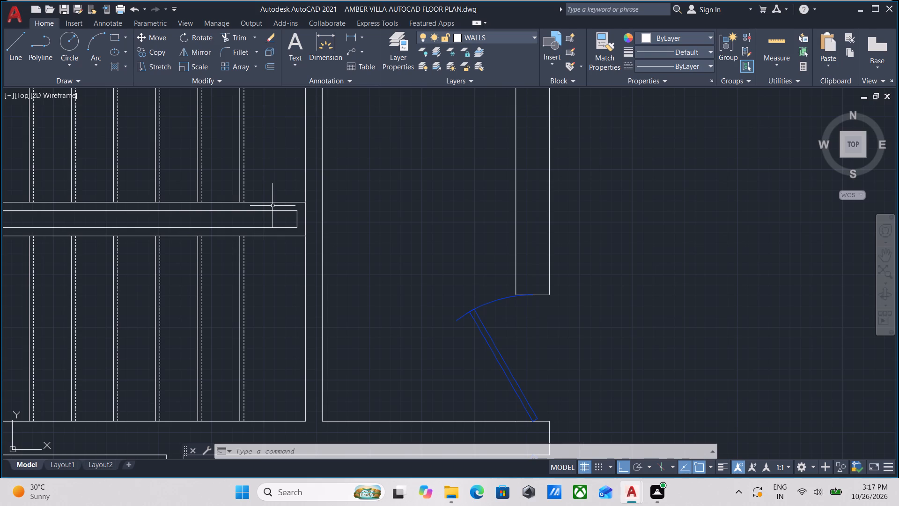
scroll(226, 179, down, 2)
middle_drag(254, 201, 320, 241)
scroll(165, 240, up, 3)
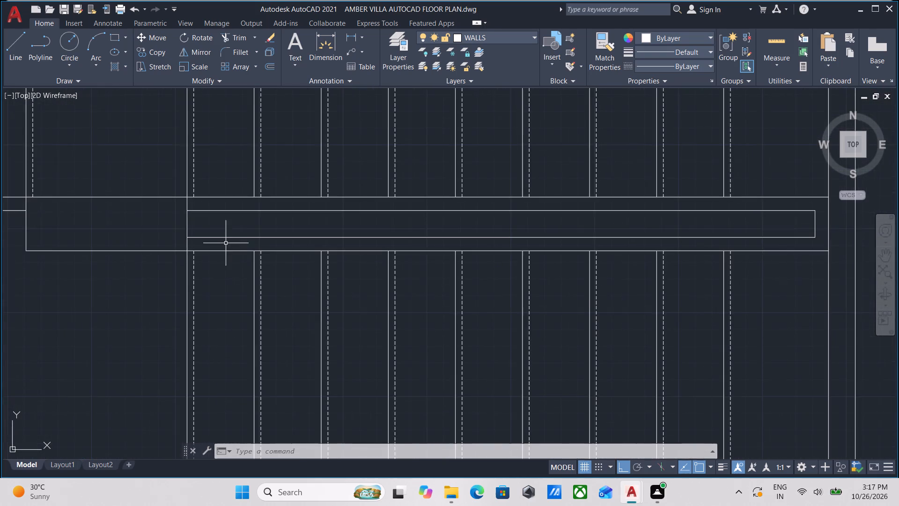
scroll(247, 247, up, 2)
scroll(265, 238, down, 2)
middle_drag(273, 237, 214, 252)
scroll(298, 238, down, 2)
middle_drag(298, 238, 162, 233)
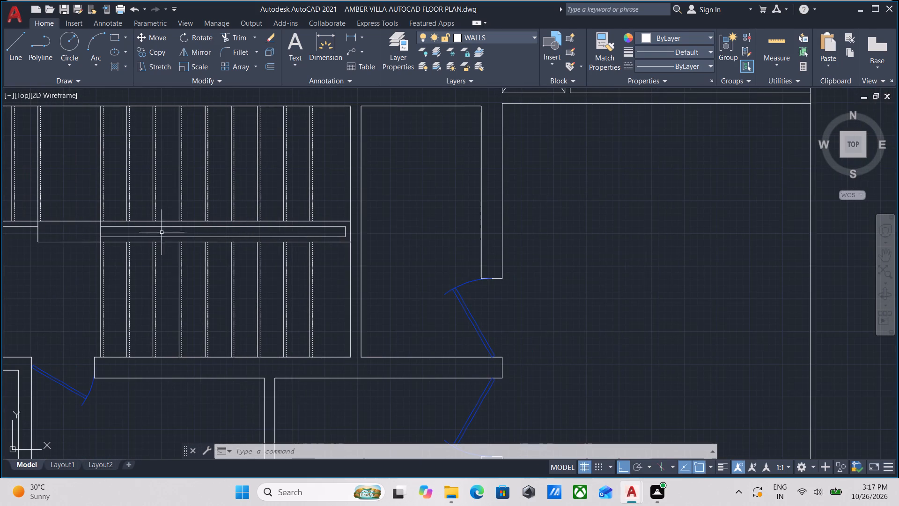
Set the linetype of the two crossed diagonals in the shaft northeast of the staircase to DASHED.
scroll(360, 187, down, 1)
middle_drag(420, 198, 362, 252)
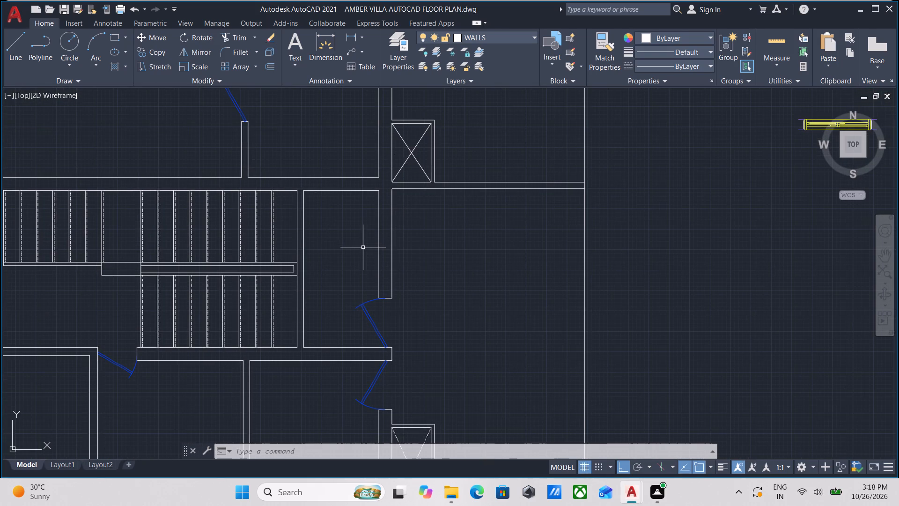
scroll(363, 246, down, 1)
middle_drag(363, 247, 345, 307)
scroll(379, 262, up, 5)
drag(362, 242, 362, 241)
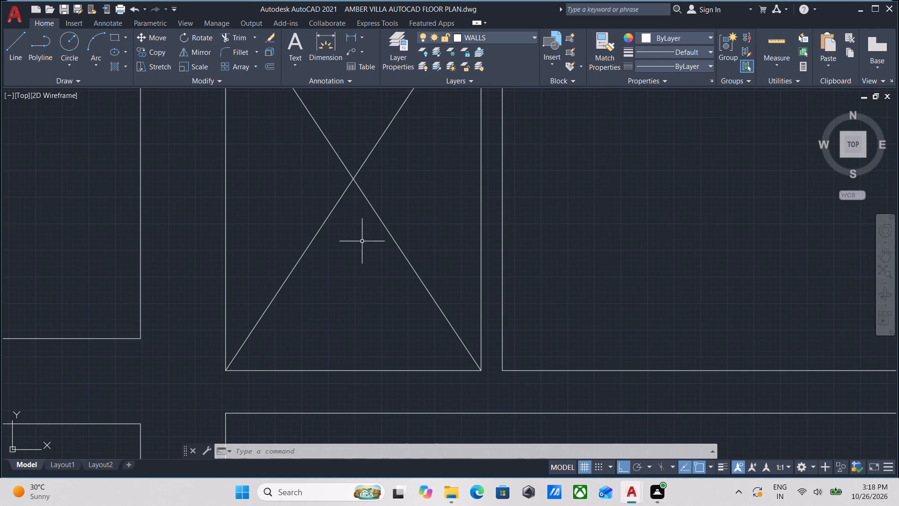
drag(362, 241, 362, 237)
click(294, 116)
scroll(358, 141, down, 1)
middle_drag(355, 153, 308, 195)
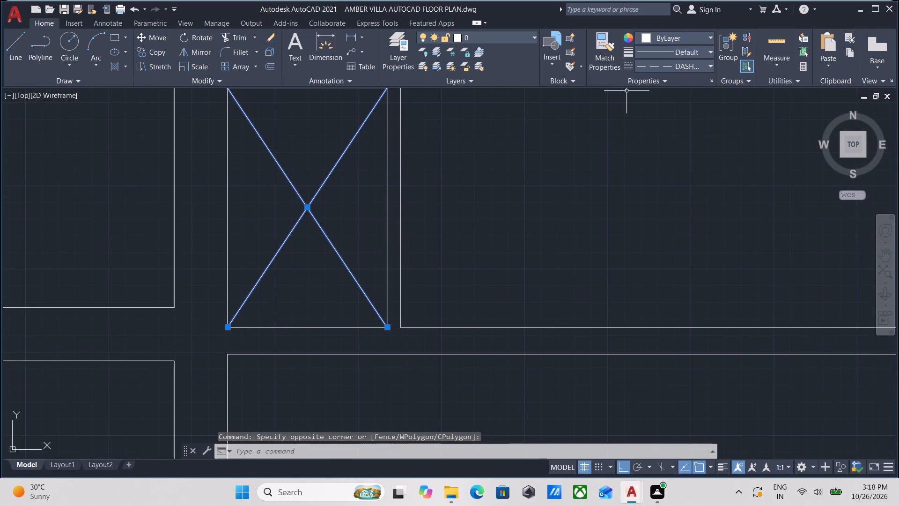
click(676, 63)
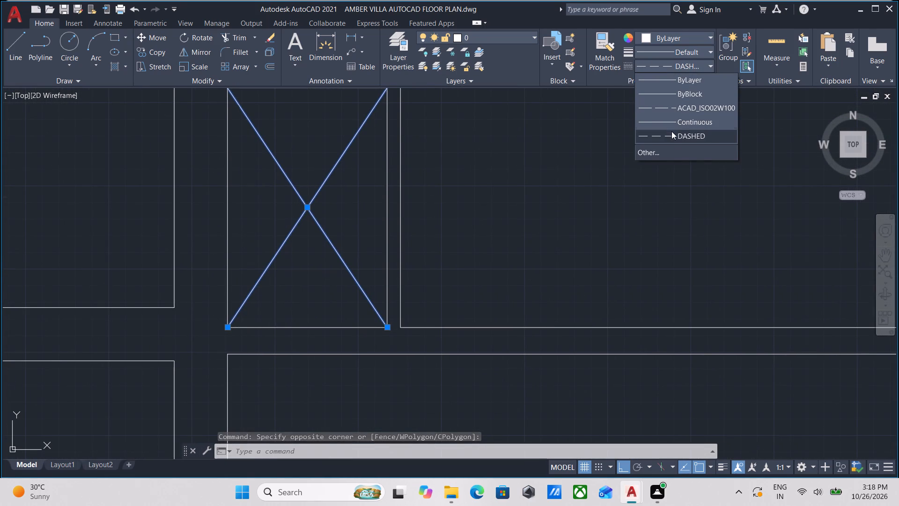
click(671, 135)
scroll(378, 176, down, 2)
middle_drag(379, 180, 390, 203)
key(Escape)
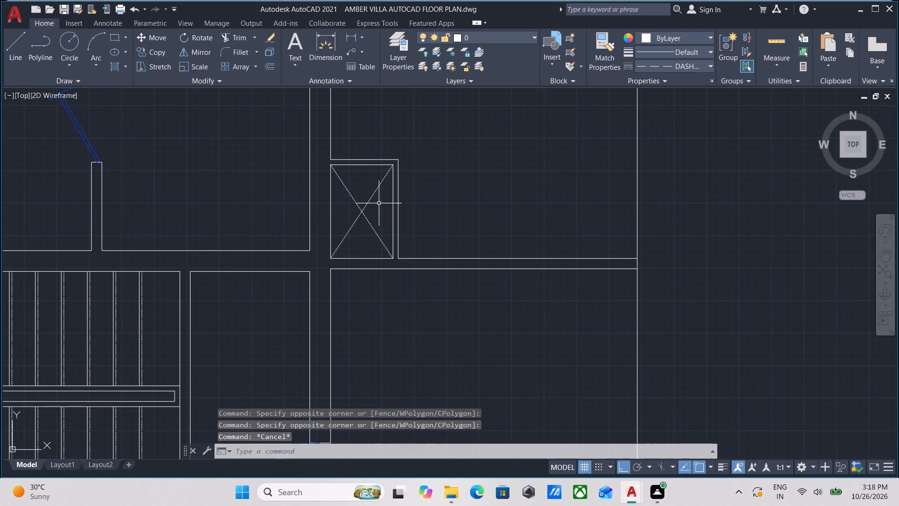
Examine the crossed shaft and the doors, windows and dashed opening of the northeast rooms.
scroll(353, 197, up, 2)
scroll(364, 172, down, 1)
middle_drag(364, 172, 366, 199)
scroll(346, 188, down, 2)
middle_drag(346, 189, 364, 253)
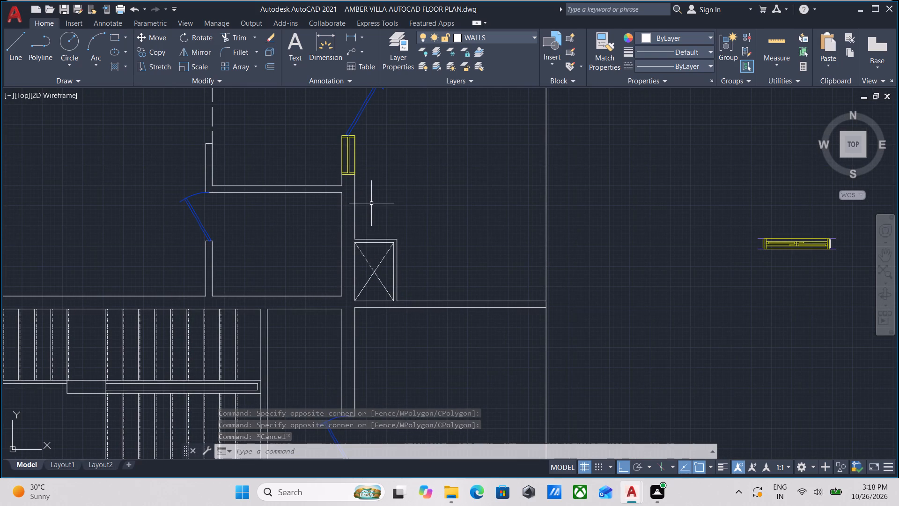
scroll(328, 197, up, 1)
scroll(325, 196, down, 1)
middle_drag(325, 196, 363, 283)
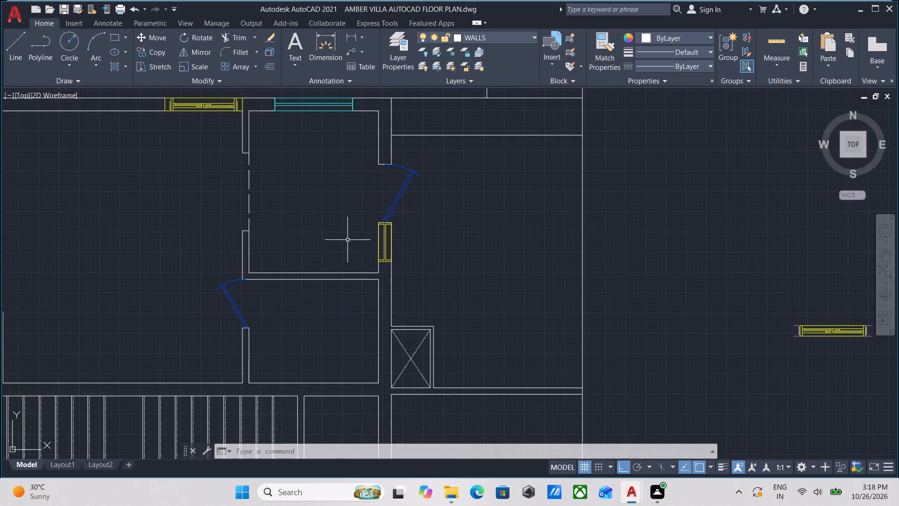
middle_drag(346, 223, 370, 269)
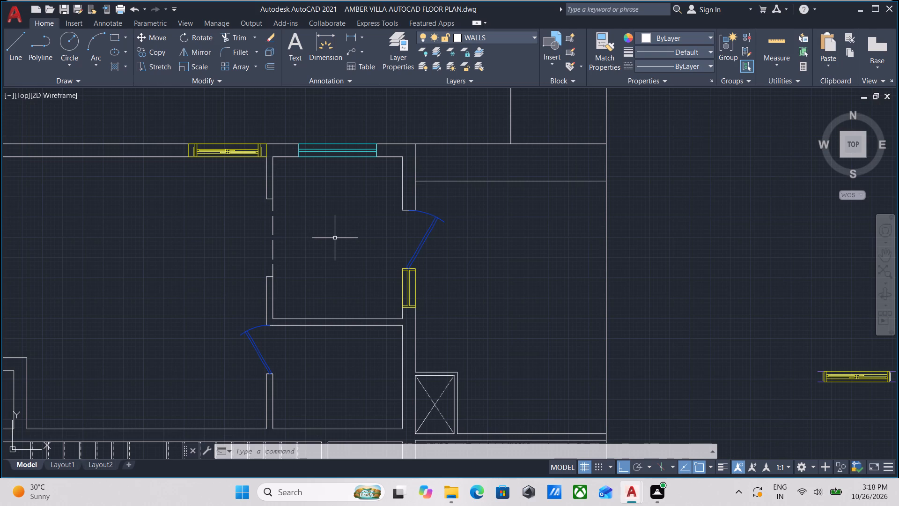
Examine the whole floor plan, from the east rooms and staircase across to the west glass panels and shaft.
scroll(290, 233, down, 3)
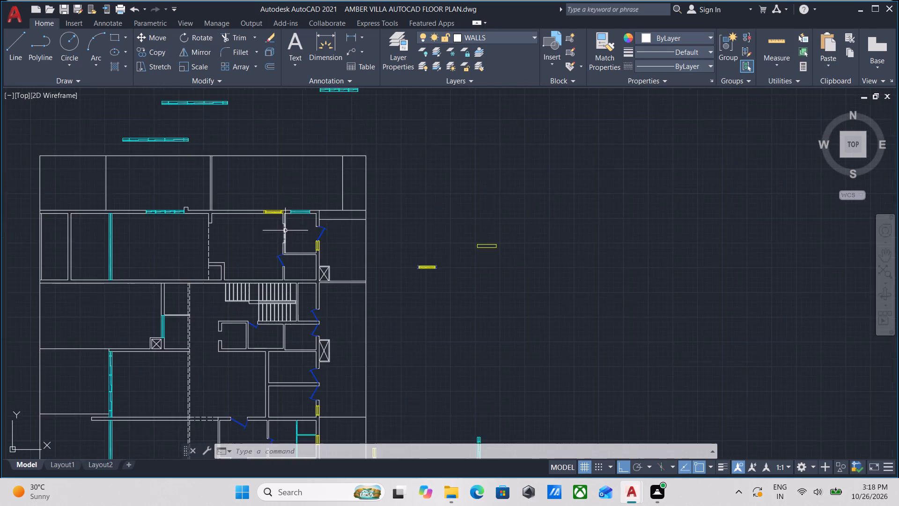
middle_drag(285, 230, 330, 175)
middle_drag(299, 298, 361, 192)
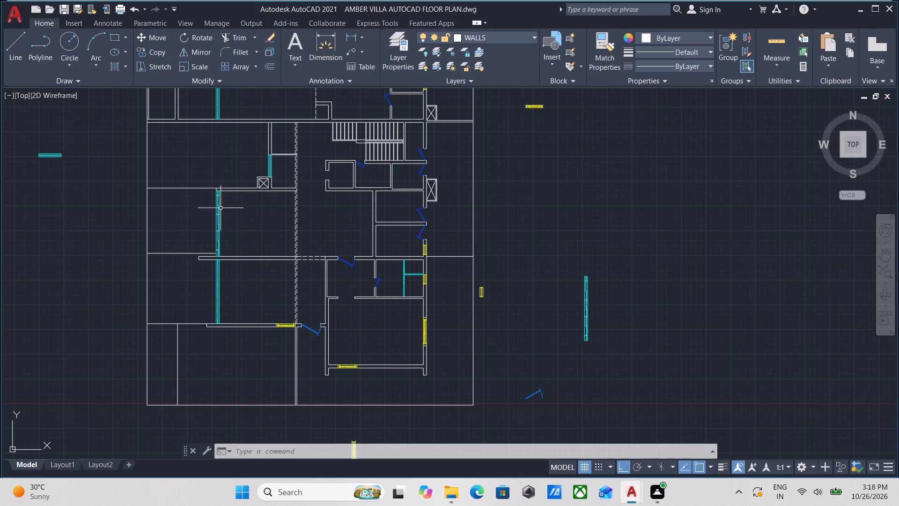
scroll(206, 198, up, 2)
scroll(258, 203, down, 2)
middle_drag(262, 203, 297, 190)
scroll(318, 191, down, 1)
middle_drag(319, 193, 339, 233)
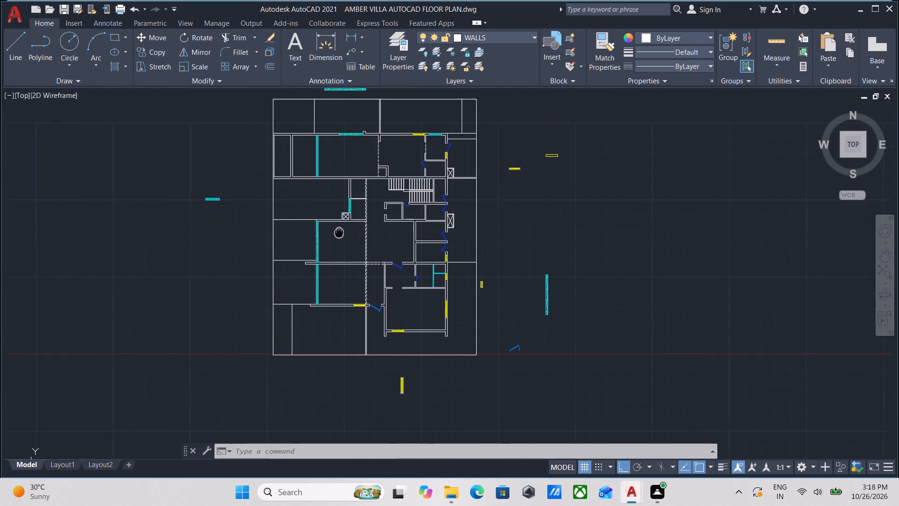
middle_drag(339, 233, 344, 245)
scroll(343, 242, up, 2)
scroll(380, 158, up, 2)
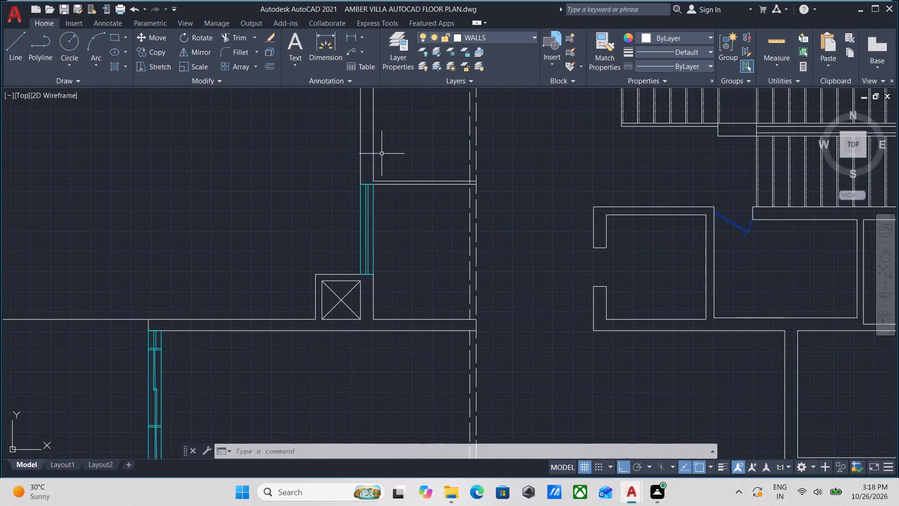
Examine the double-line wall north of the glass panel and west shaft, beside the long dashed lines.
middle_drag(382, 153, 370, 240)
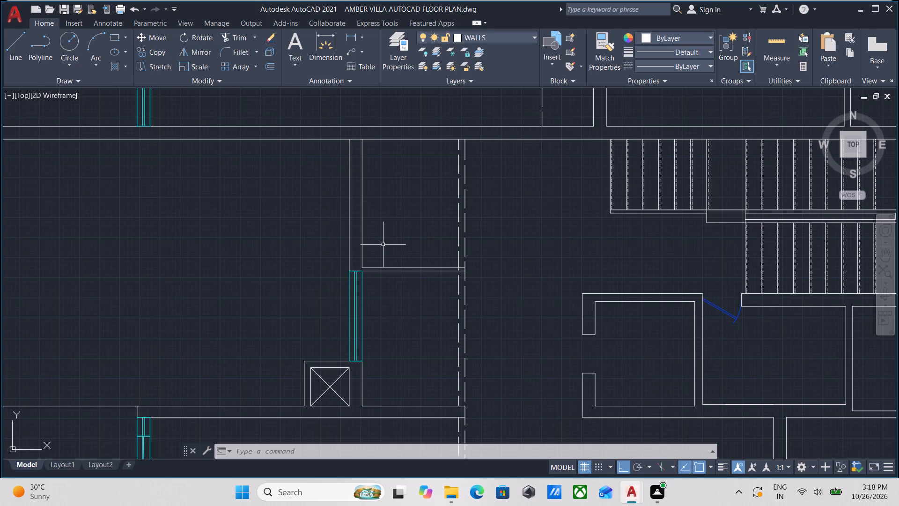
scroll(358, 245, down, 3)
scroll(347, 244, up, 4)
scroll(392, 233, down, 1)
middle_drag(392, 233, 366, 233)
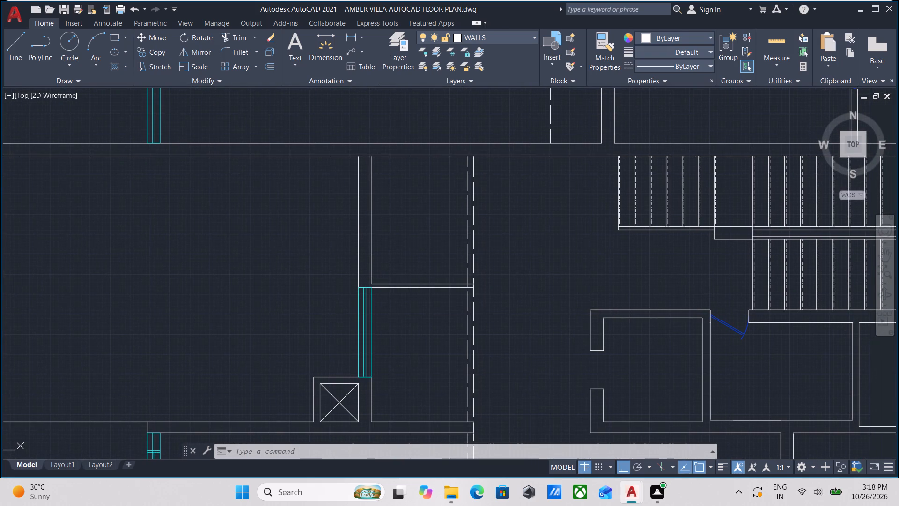
scroll(387, 223, up, 1)
scroll(387, 223, down, 2)
middle_drag(382, 232, 356, 266)
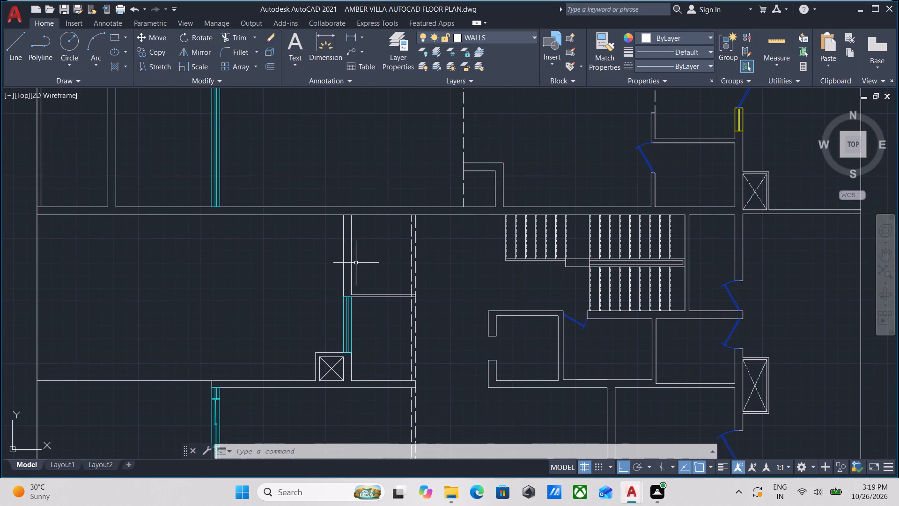
scroll(355, 258, up, 2)
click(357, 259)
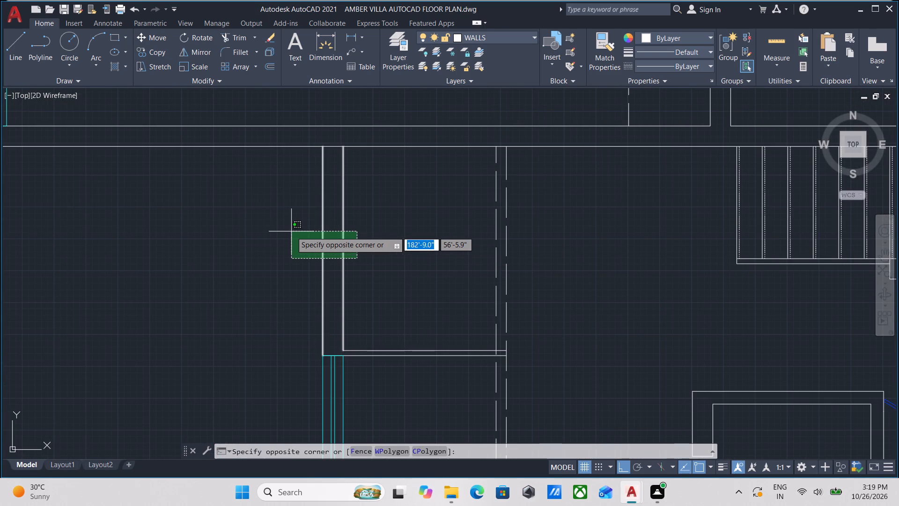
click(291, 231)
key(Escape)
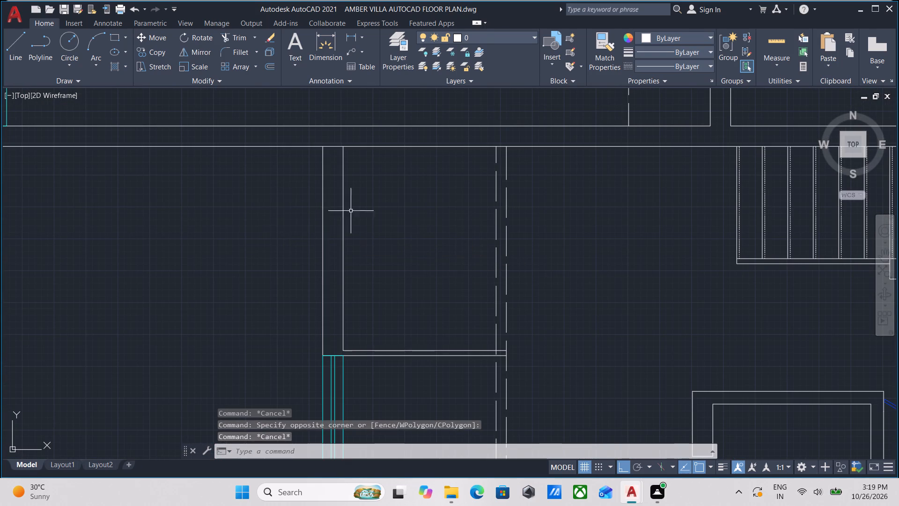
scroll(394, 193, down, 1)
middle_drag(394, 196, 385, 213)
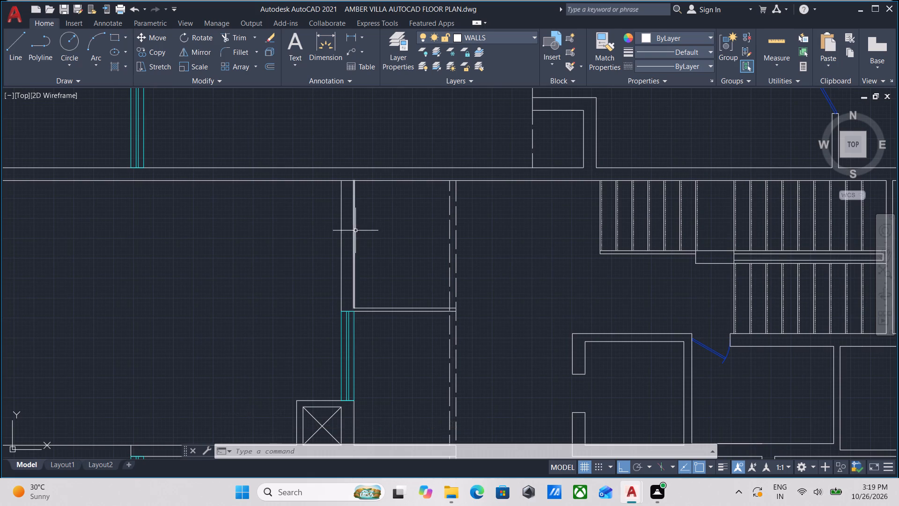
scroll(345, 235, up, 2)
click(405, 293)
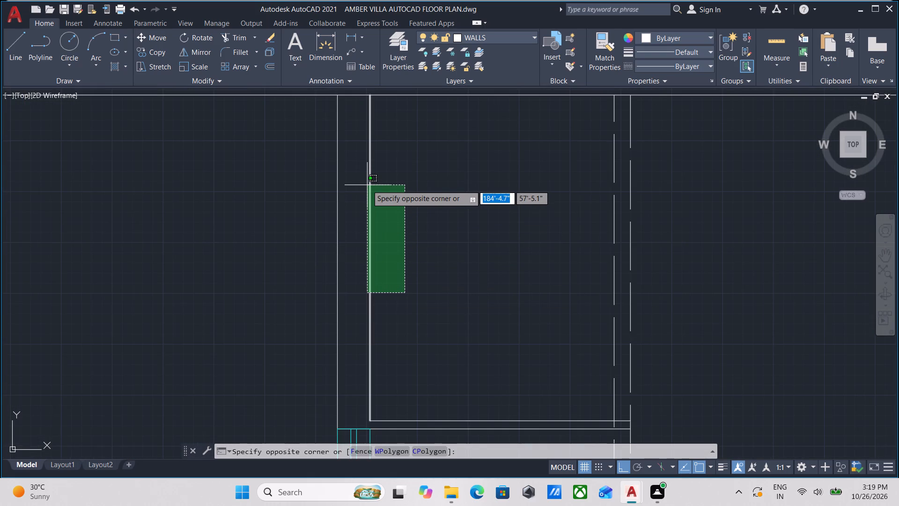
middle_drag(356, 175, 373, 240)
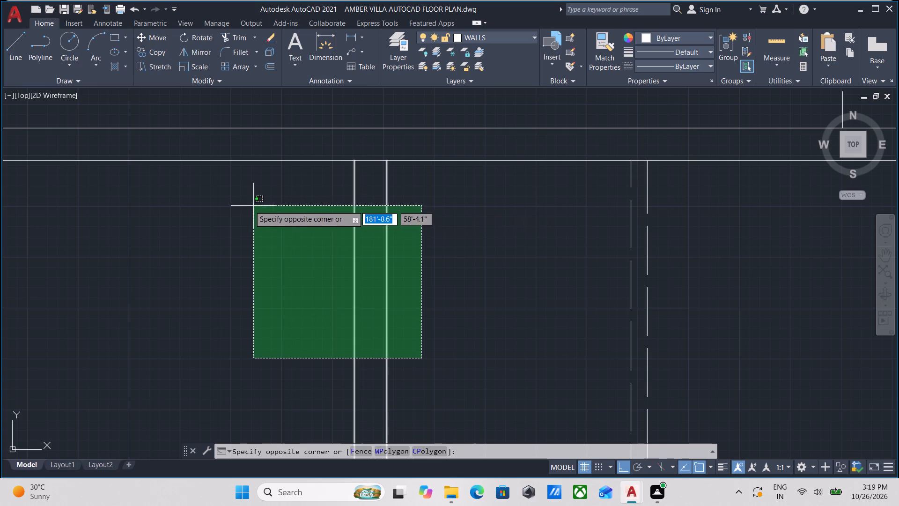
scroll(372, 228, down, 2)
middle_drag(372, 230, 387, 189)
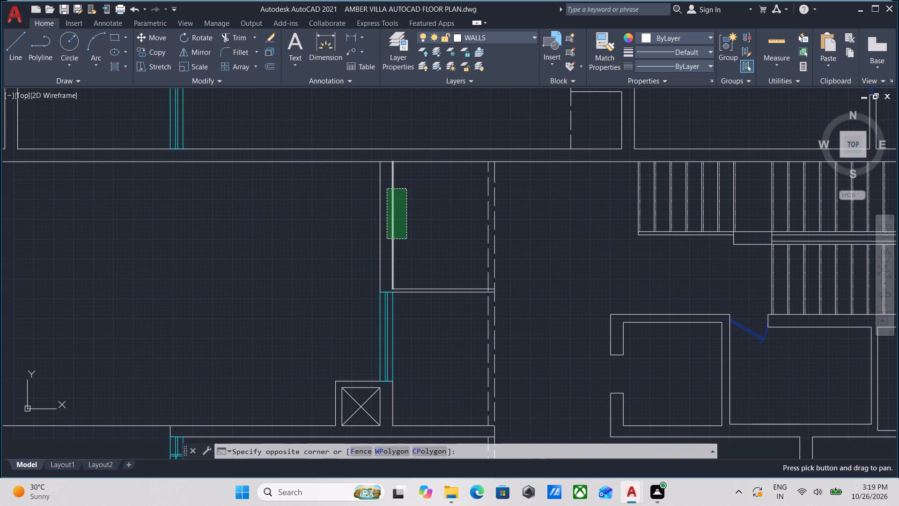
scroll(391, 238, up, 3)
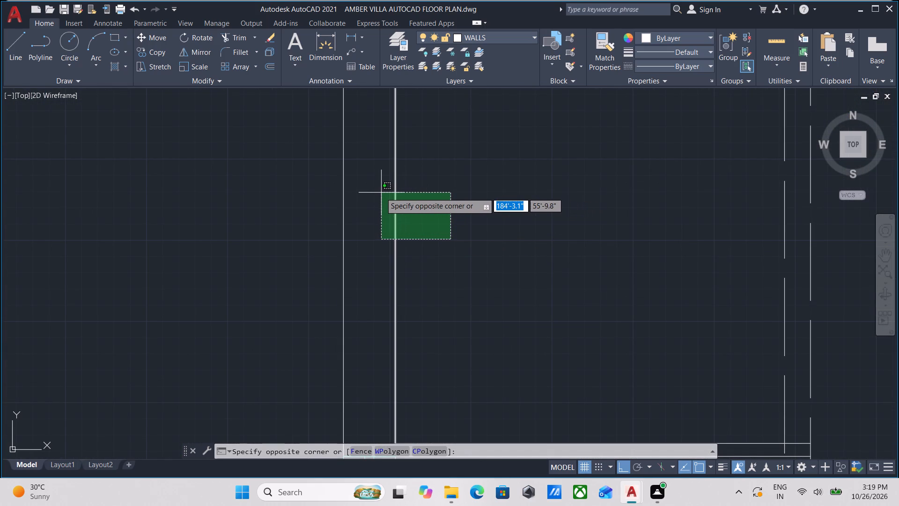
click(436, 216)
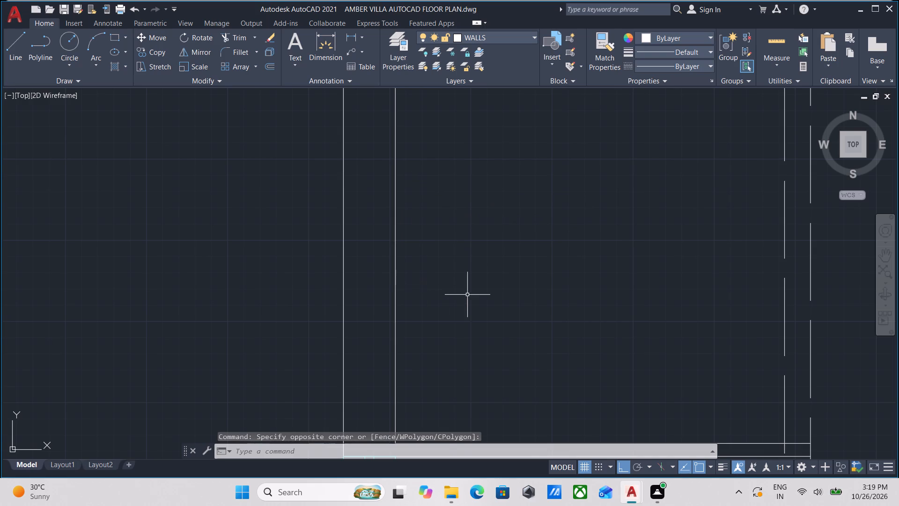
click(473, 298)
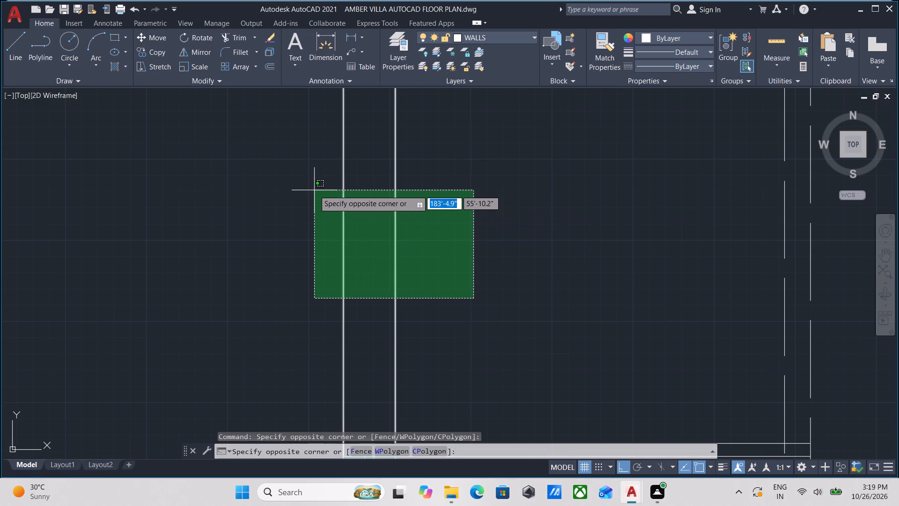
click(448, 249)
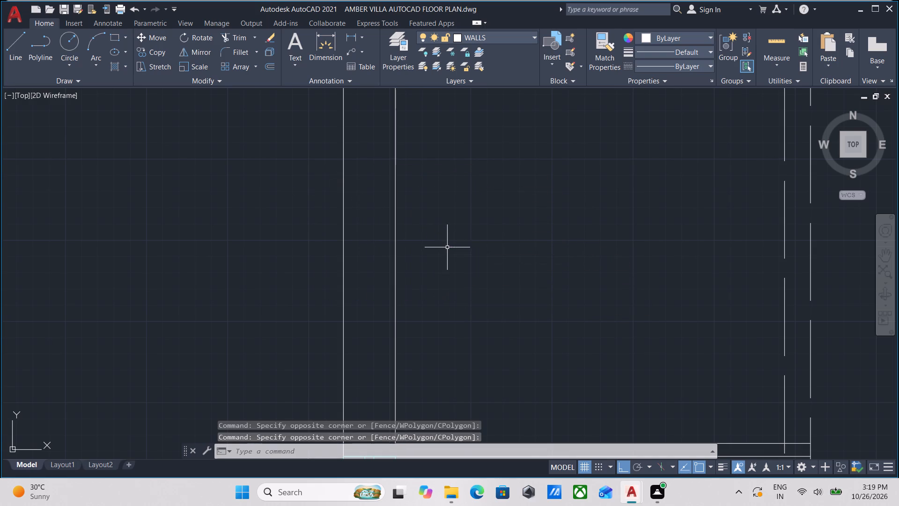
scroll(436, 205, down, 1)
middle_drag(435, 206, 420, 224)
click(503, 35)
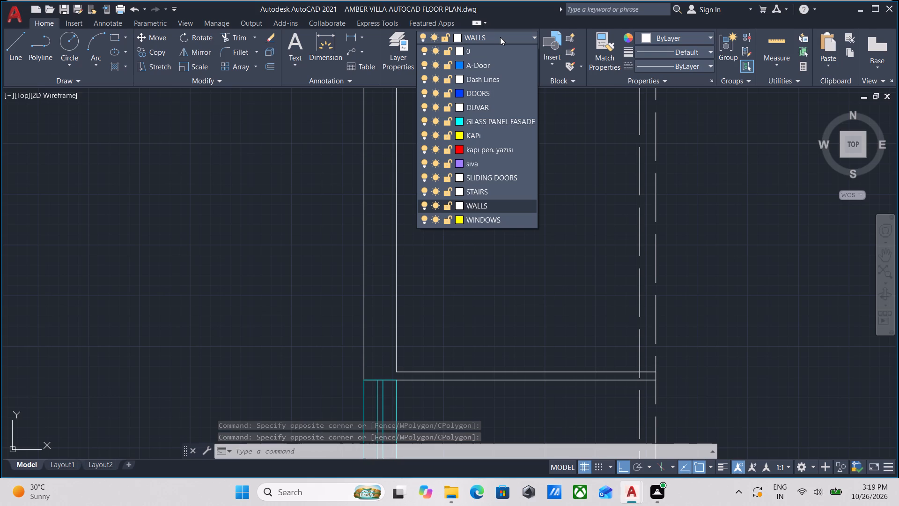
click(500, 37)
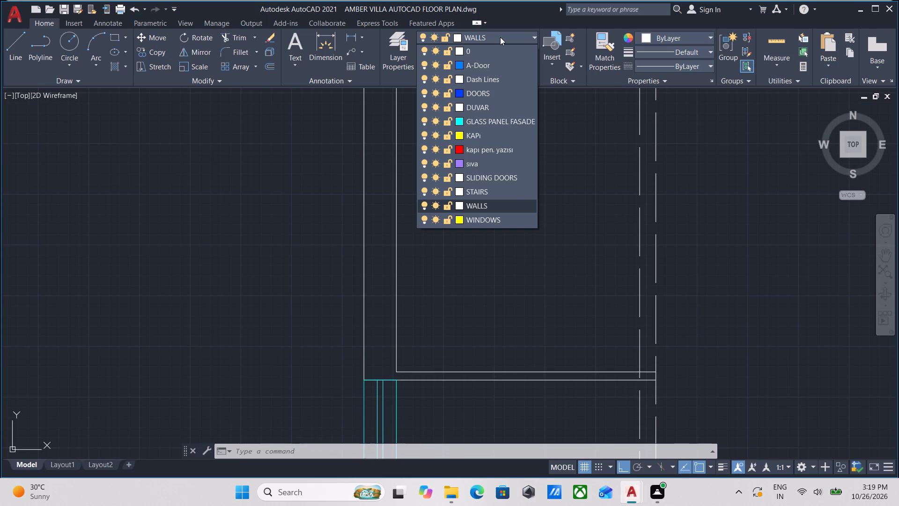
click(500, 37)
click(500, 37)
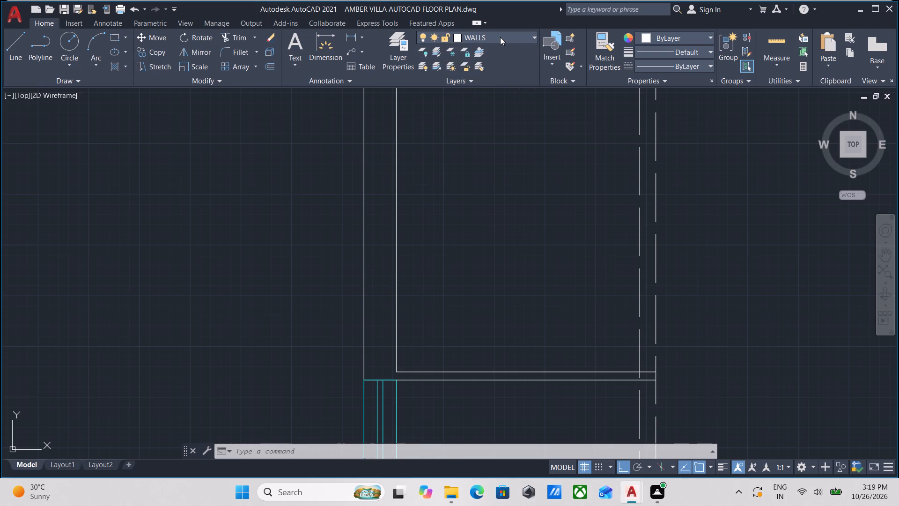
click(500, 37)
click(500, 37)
Erase the east face line of the north-south wall directly north of the glass panel near the west shaft.
scroll(428, 275, down, 3)
middle_drag(428, 275, 412, 310)
scroll(407, 279, up, 1)
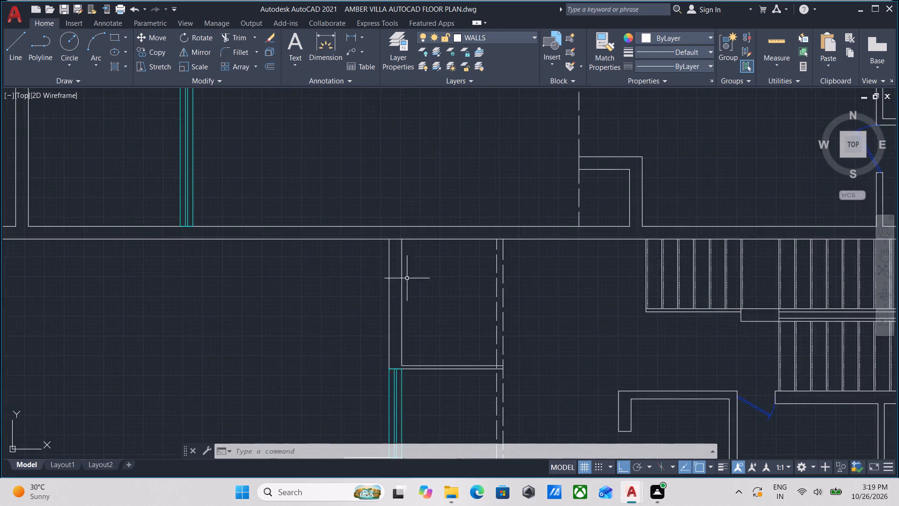
scroll(406, 274, down, 1)
middle_drag(406, 274, 410, 208)
scroll(410, 229, up, 2)
click(412, 283)
click(394, 230)
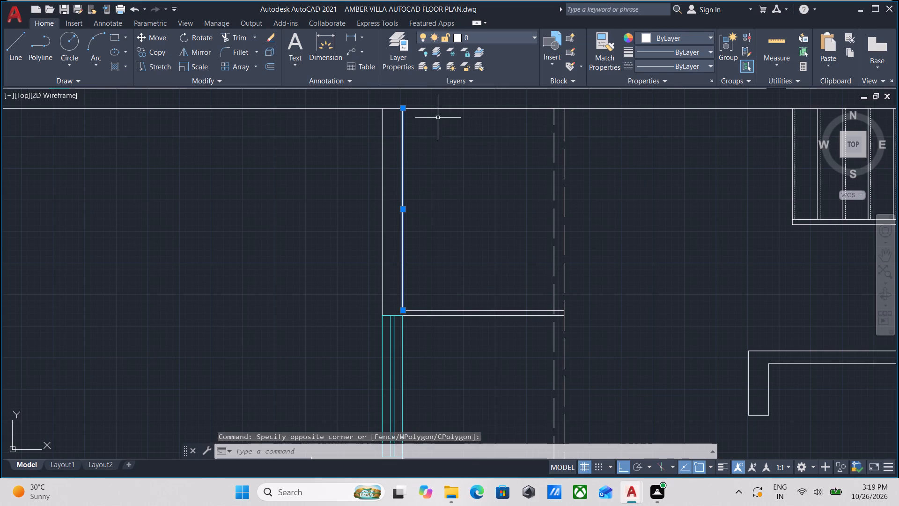
click(473, 35)
click(473, 35)
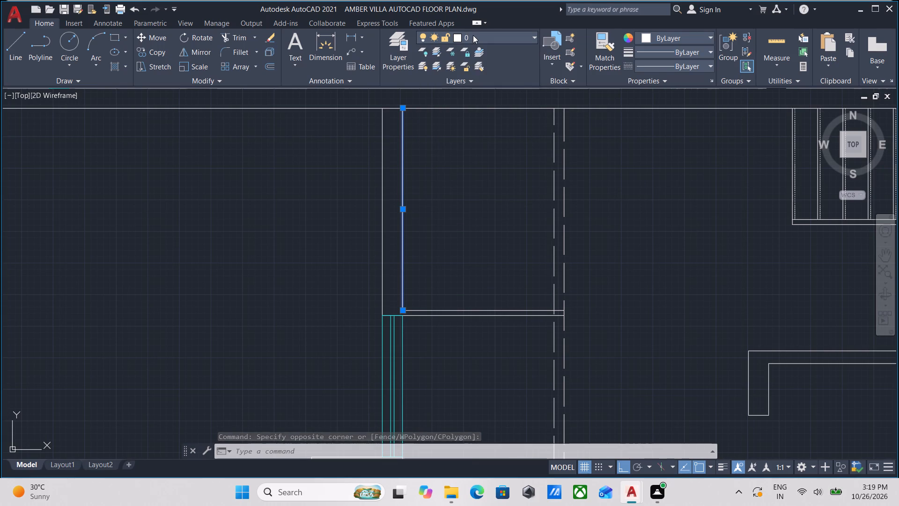
scroll(413, 233, down, 1)
middle_drag(413, 233, 377, 252)
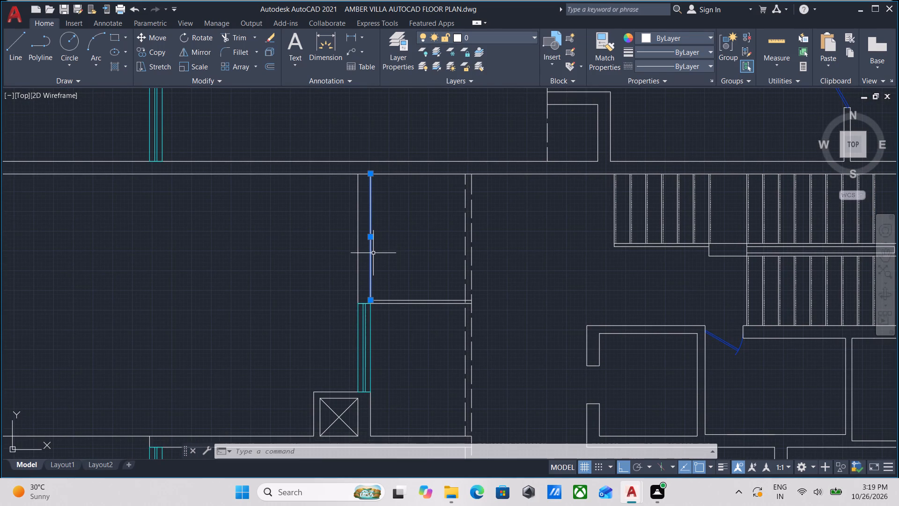
right_click(373, 253)
click(405, 256)
scroll(355, 273, up, 1)
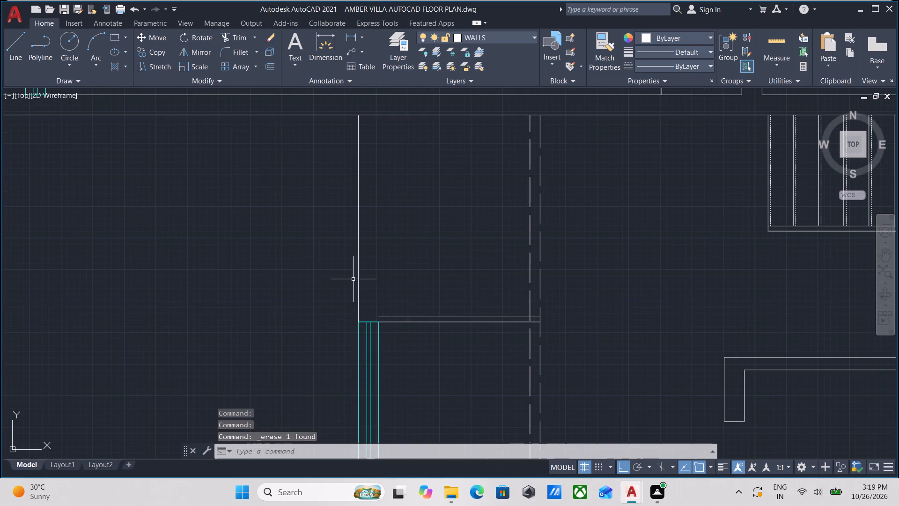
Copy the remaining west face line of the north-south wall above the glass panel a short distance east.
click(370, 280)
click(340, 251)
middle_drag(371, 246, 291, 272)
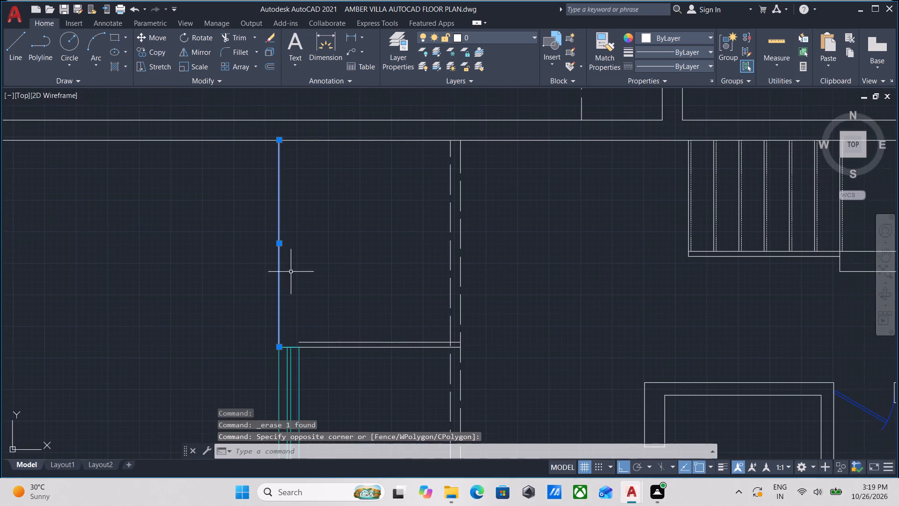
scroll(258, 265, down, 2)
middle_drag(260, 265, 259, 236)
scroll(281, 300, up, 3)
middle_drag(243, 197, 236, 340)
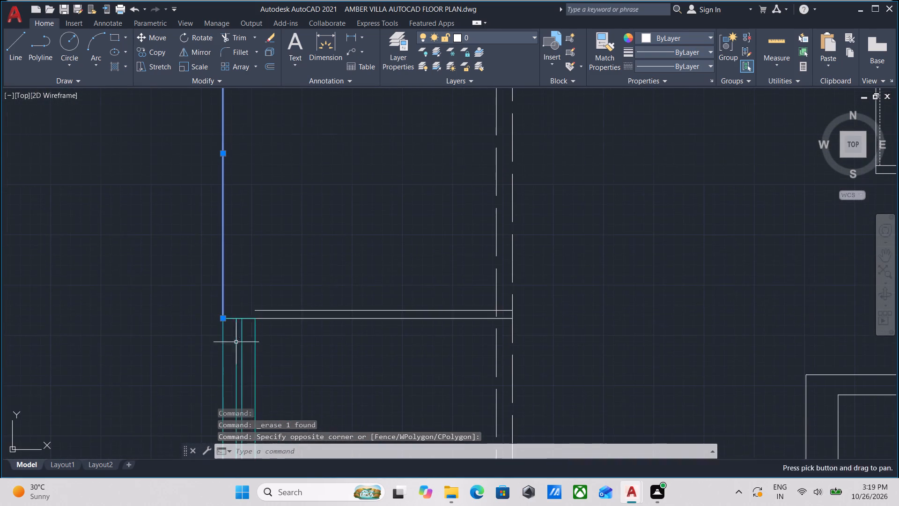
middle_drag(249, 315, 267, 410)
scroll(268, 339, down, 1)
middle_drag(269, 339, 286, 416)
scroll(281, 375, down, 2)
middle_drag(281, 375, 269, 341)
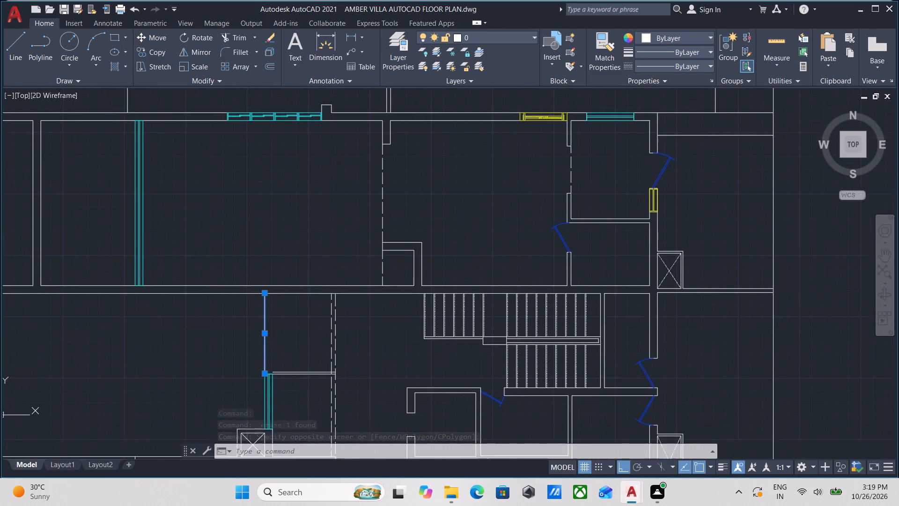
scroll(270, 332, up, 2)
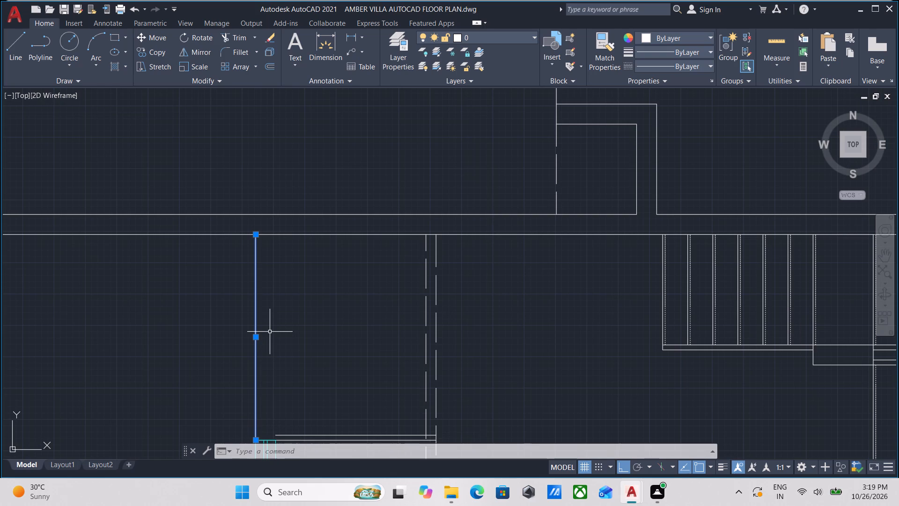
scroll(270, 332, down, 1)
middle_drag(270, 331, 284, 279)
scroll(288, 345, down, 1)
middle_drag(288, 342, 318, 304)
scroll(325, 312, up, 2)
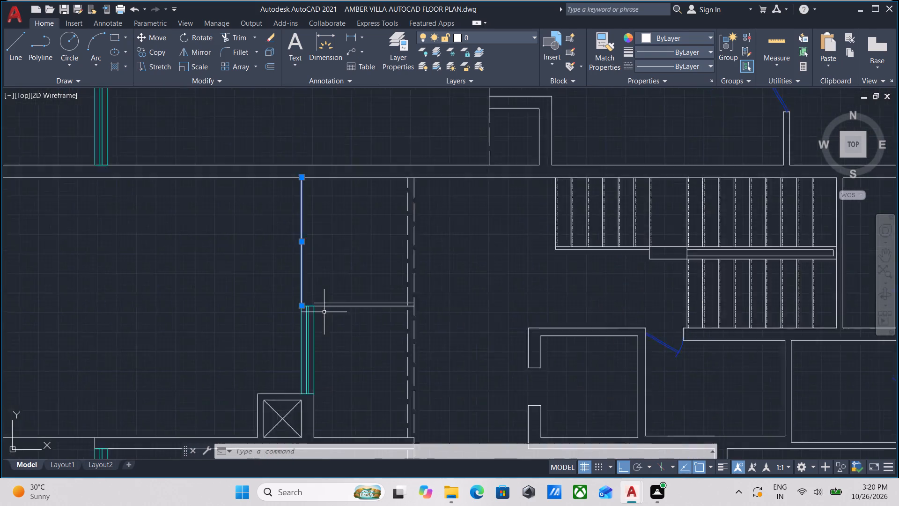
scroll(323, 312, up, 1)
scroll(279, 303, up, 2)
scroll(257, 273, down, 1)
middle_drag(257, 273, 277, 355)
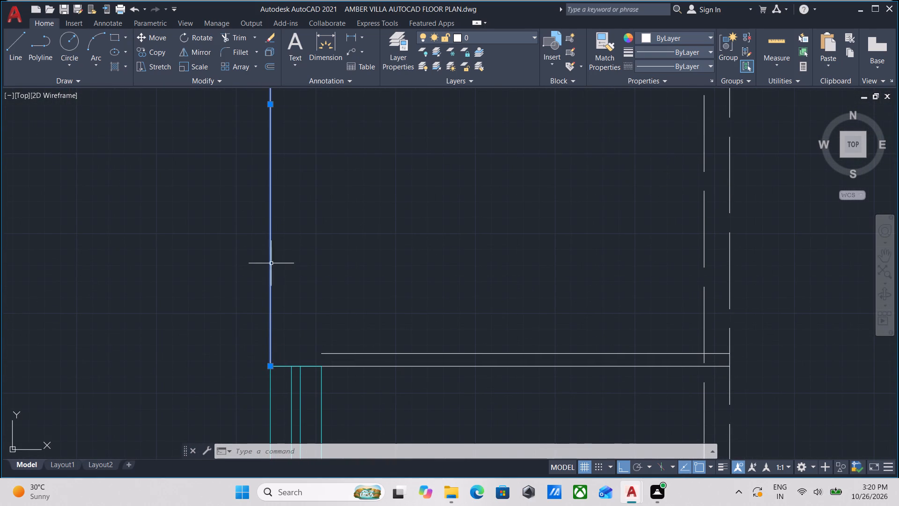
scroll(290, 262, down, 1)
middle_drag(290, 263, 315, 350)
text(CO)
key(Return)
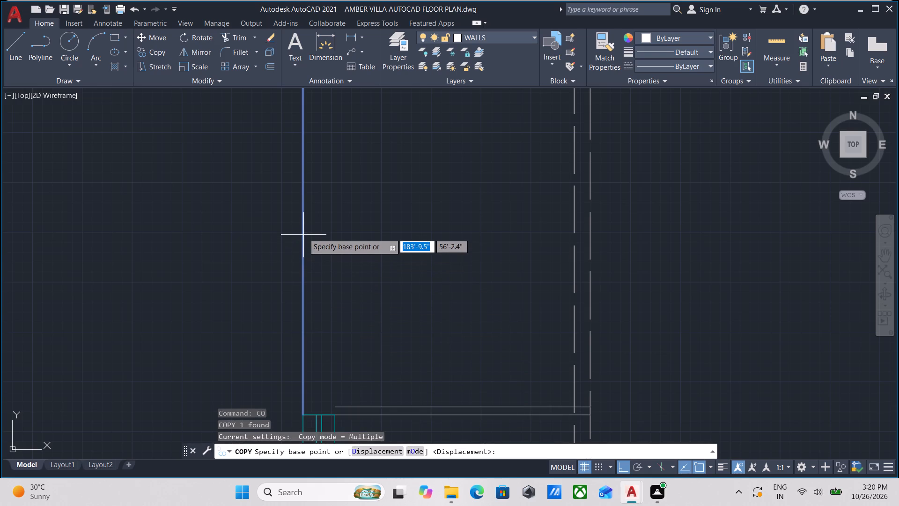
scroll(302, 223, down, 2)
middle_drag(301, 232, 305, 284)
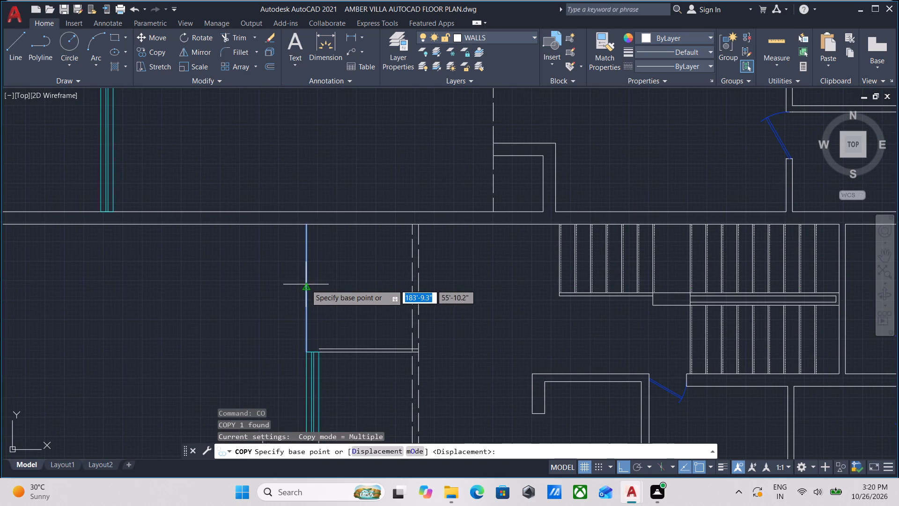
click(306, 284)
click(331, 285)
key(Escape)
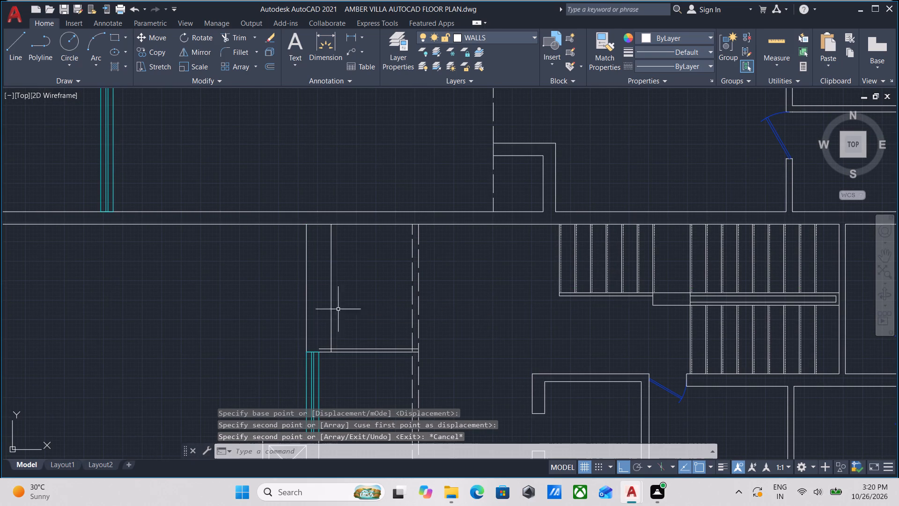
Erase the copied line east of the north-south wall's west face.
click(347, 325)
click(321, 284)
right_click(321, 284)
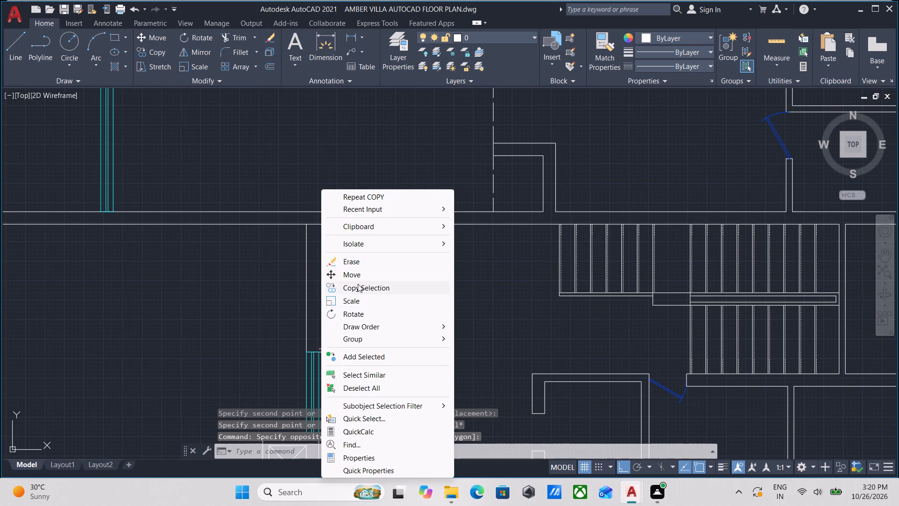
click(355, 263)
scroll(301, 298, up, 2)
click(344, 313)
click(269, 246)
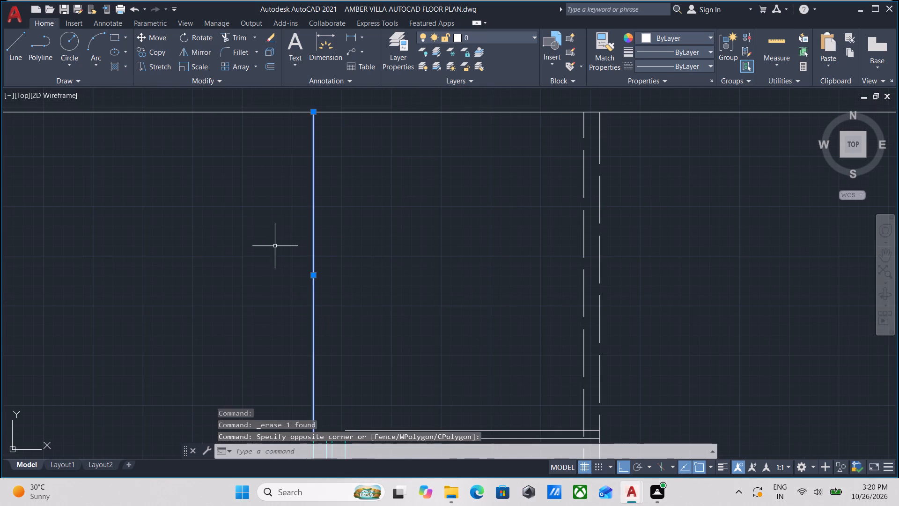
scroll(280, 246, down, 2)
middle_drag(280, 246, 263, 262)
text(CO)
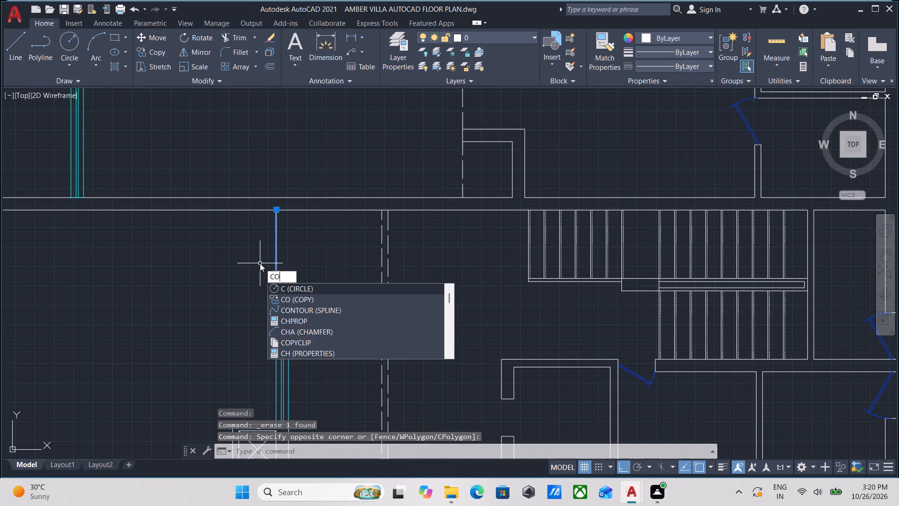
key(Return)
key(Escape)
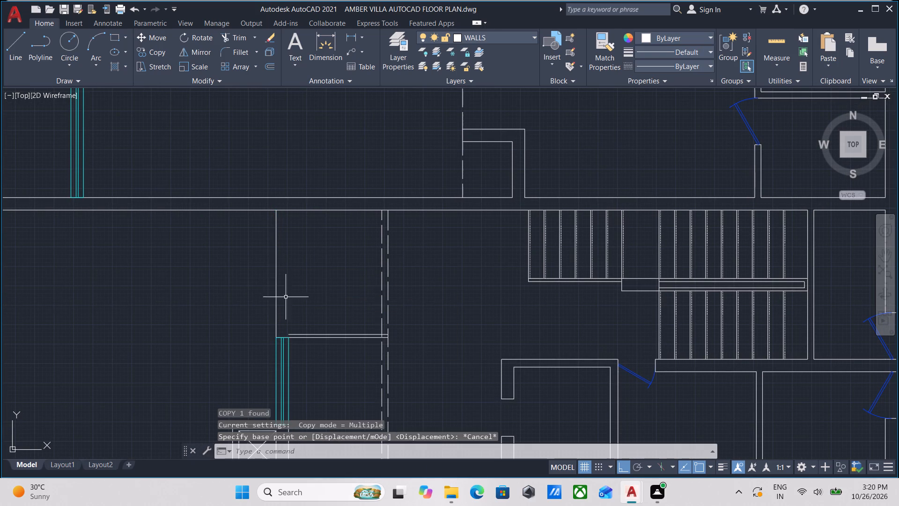
Offset the north-south wall's west face line 2" to the east to form its east face.
click(287, 298)
click(251, 267)
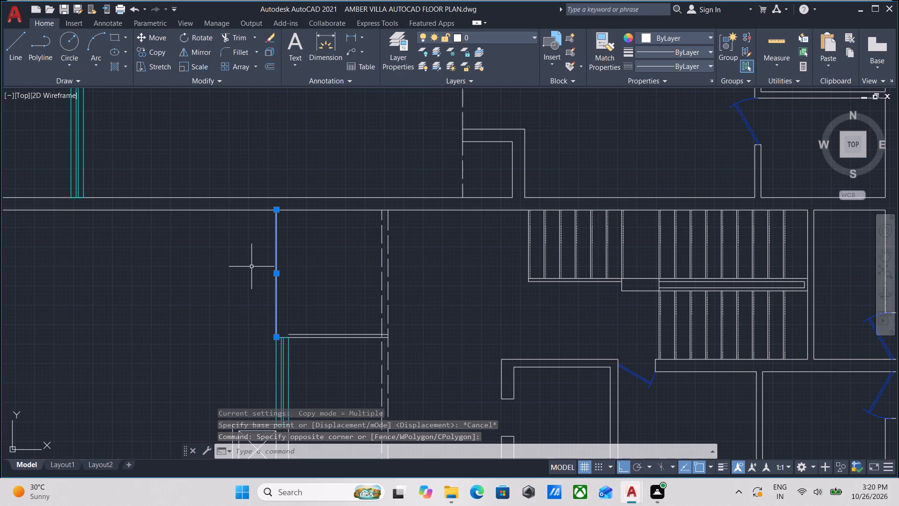
key(o)
key(Return)
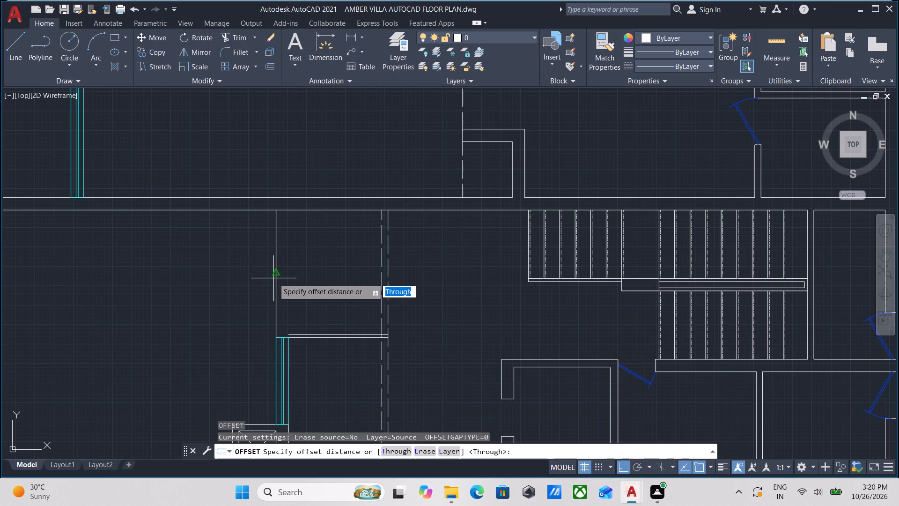
click(274, 273)
click(296, 276)
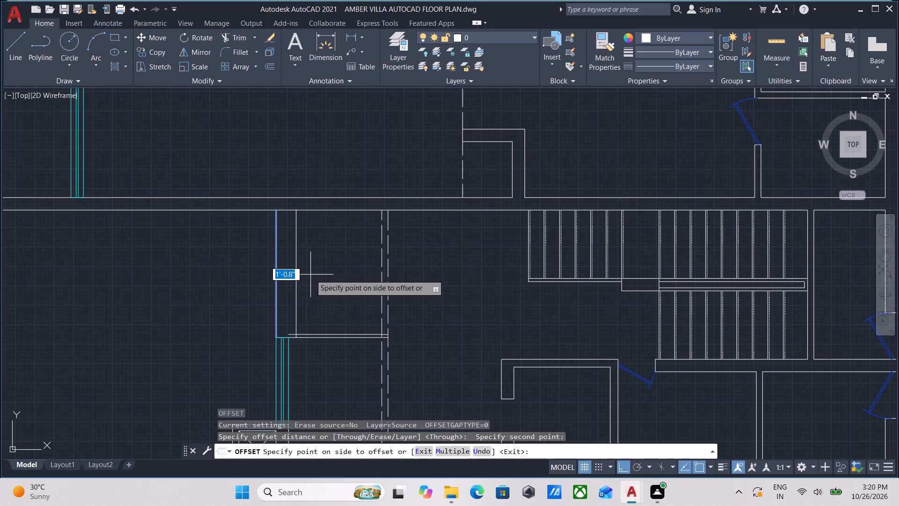
key(2)
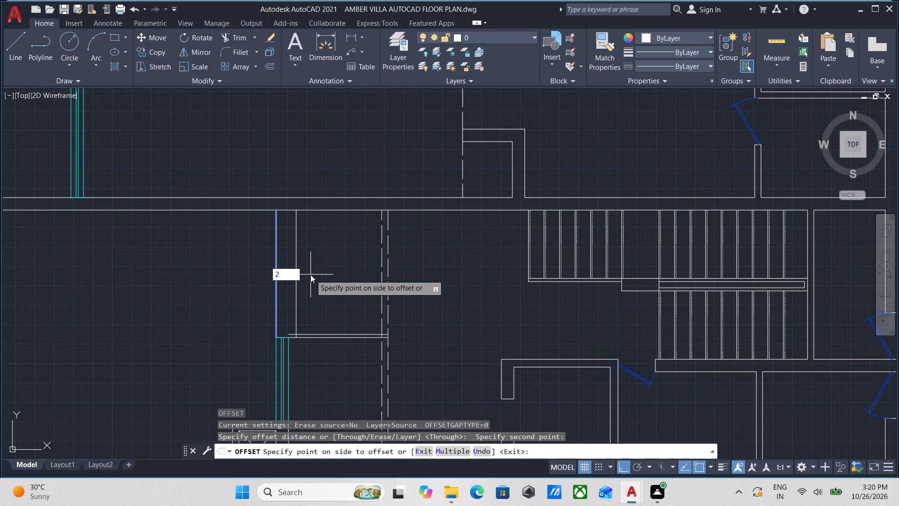
key(shift+quotedbl)
key(Return)
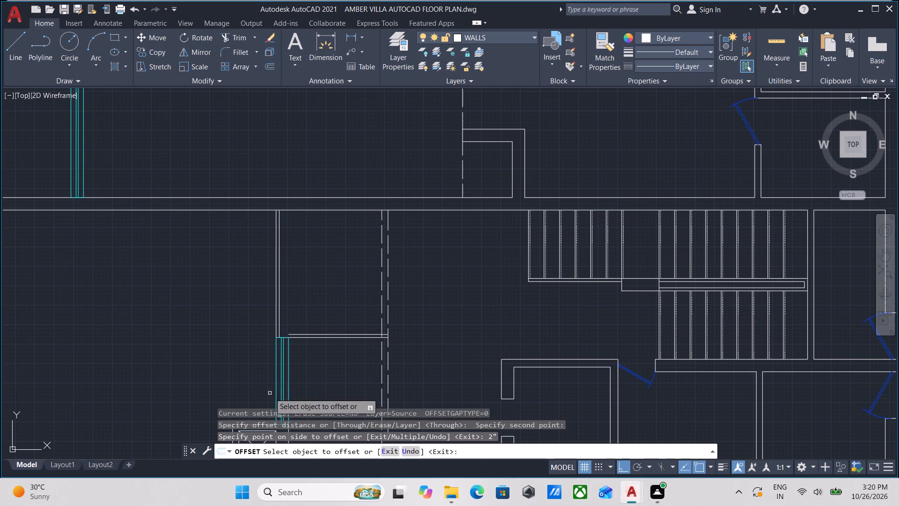
scroll(363, 305, up, 1)
key(Escape)
Extend the north line of the short east-west wall westward to meet the north-south wall above the glass panel.
key(e)
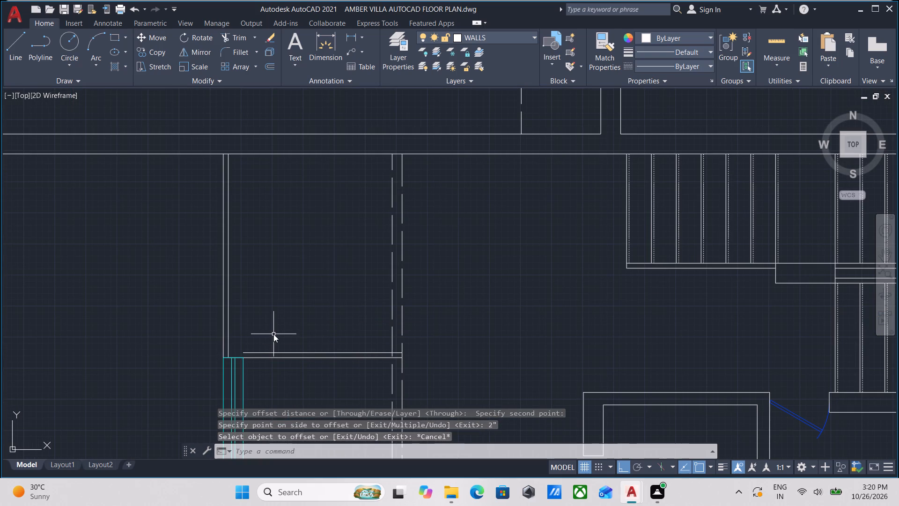
key(x)
key(Return)
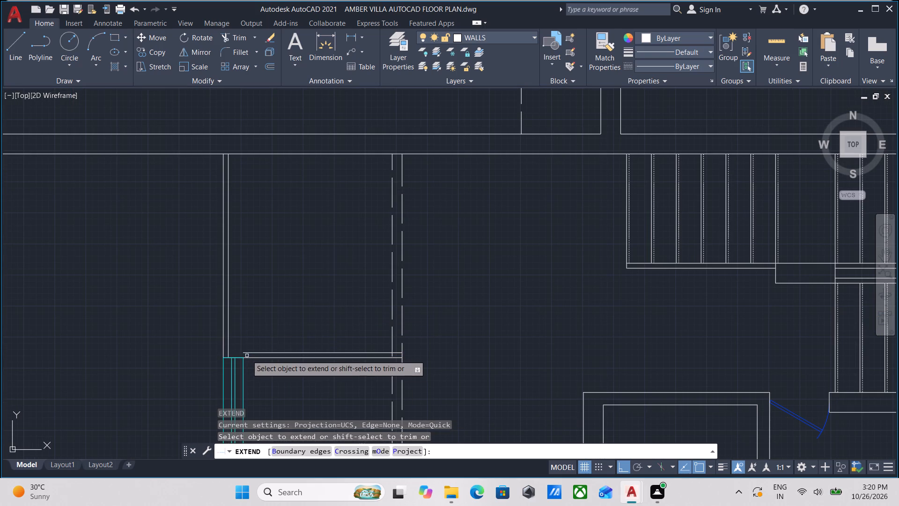
click(247, 352)
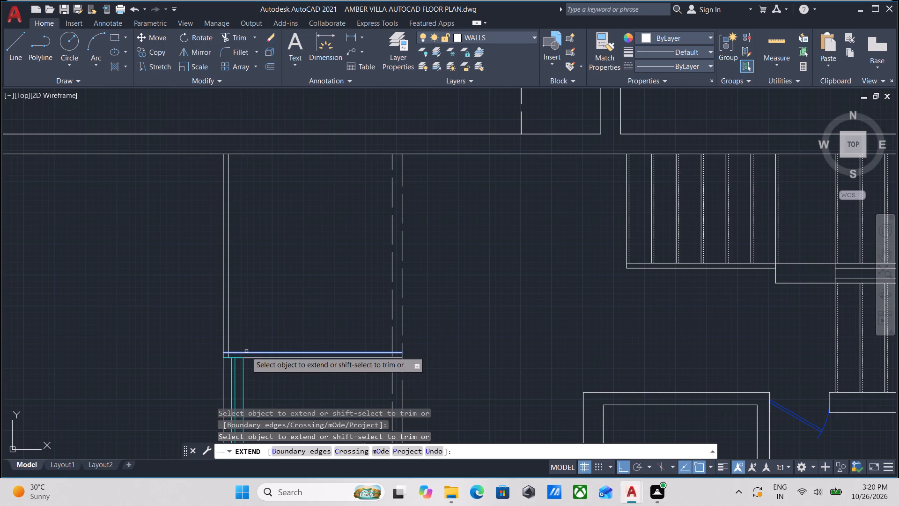
click(245, 351)
scroll(230, 350, up, 3)
key(Escape)
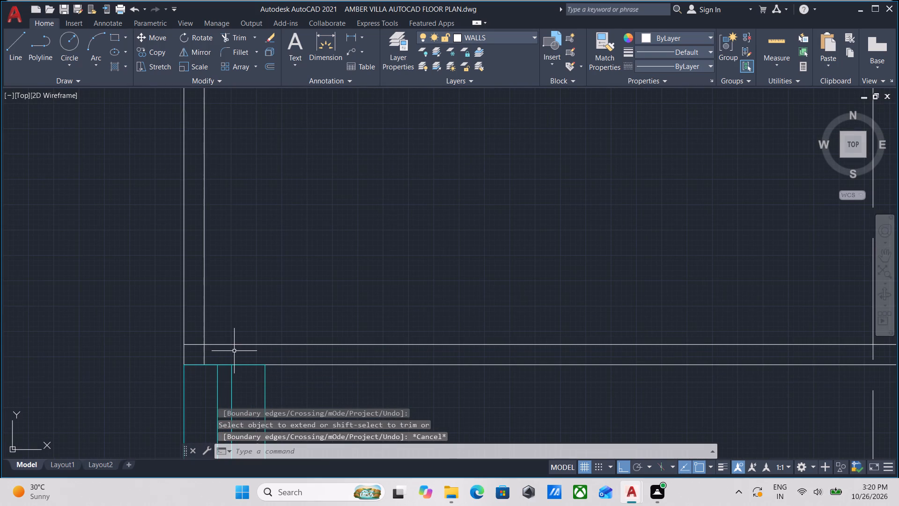
Trim the overlapping line ends at the corner of the two thin walls above the glass panel.
text(TR)
key(Return)
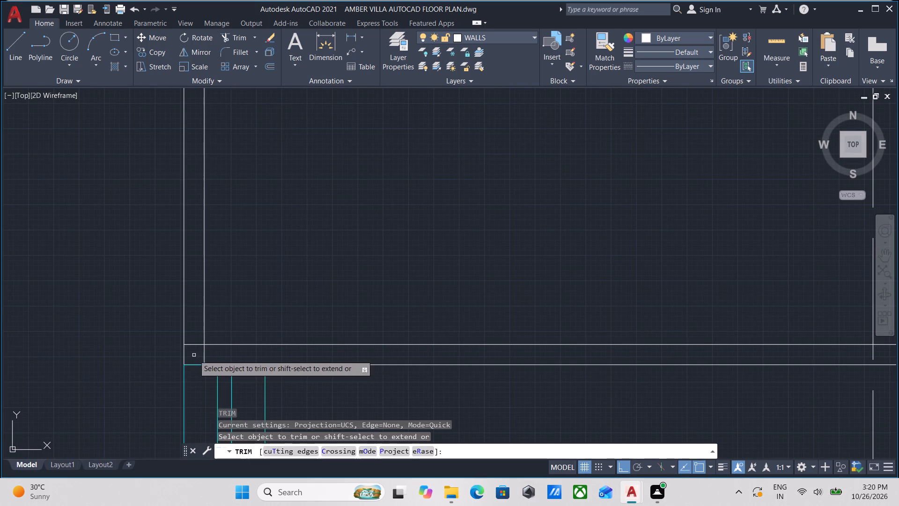
click(214, 356)
click(196, 357)
click(195, 357)
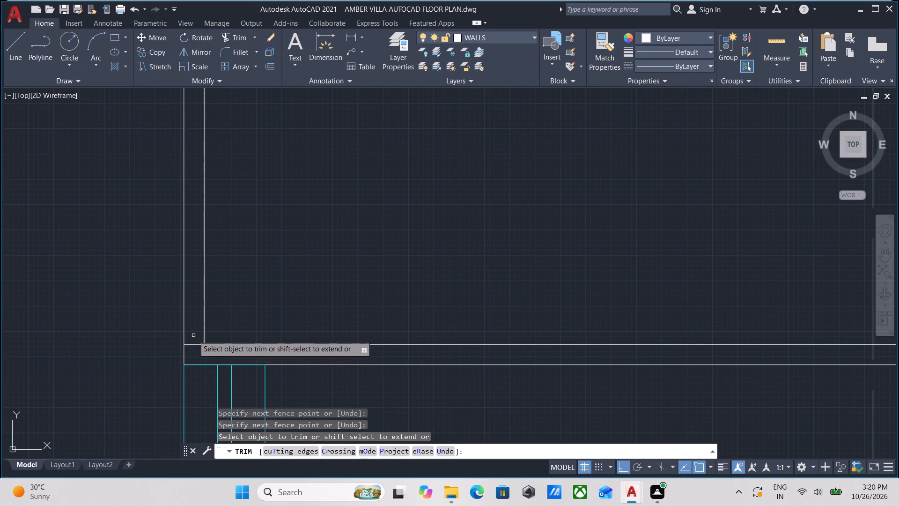
drag(193, 333, 198, 350)
key(Escape)
Trim the long east-west wall's south face line between the thin wall's two faces at its north end.
scroll(220, 304, down, 3)
middle_drag(220, 304, 231, 331)
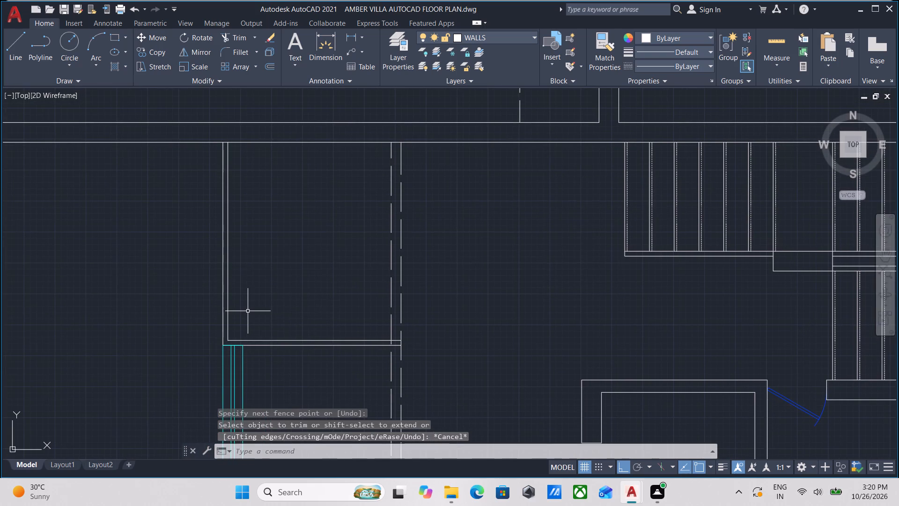
scroll(248, 311, down, 1)
middle_click(248, 311)
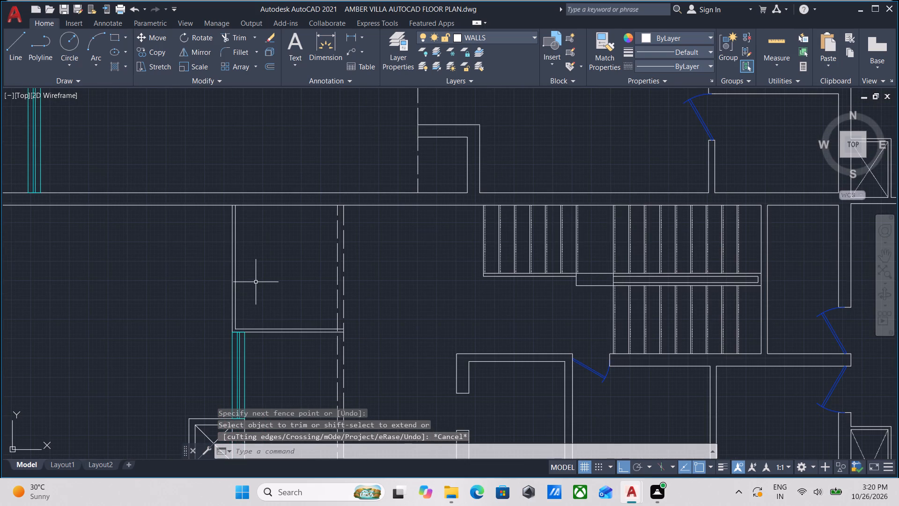
scroll(256, 282, down, 2)
middle_drag(256, 282, 258, 284)
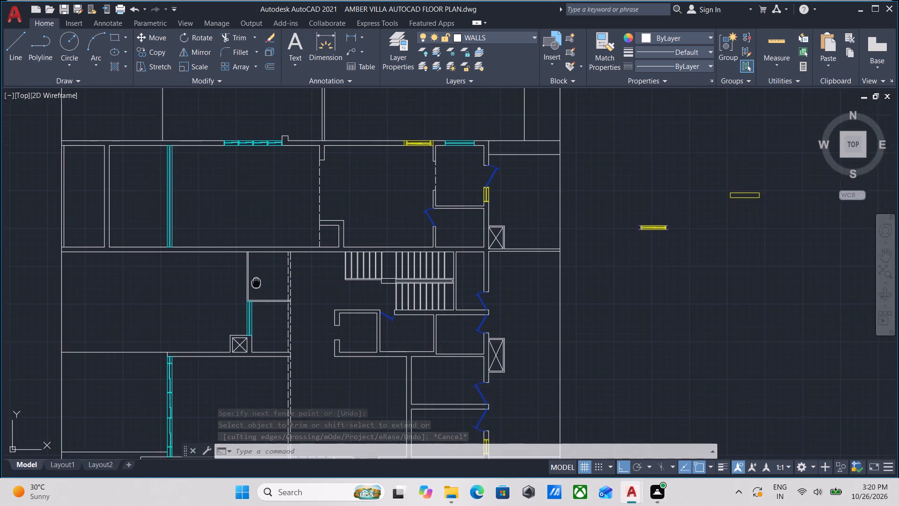
middle_drag(258, 284, 278, 291)
middle_drag(179, 304, 209, 302)
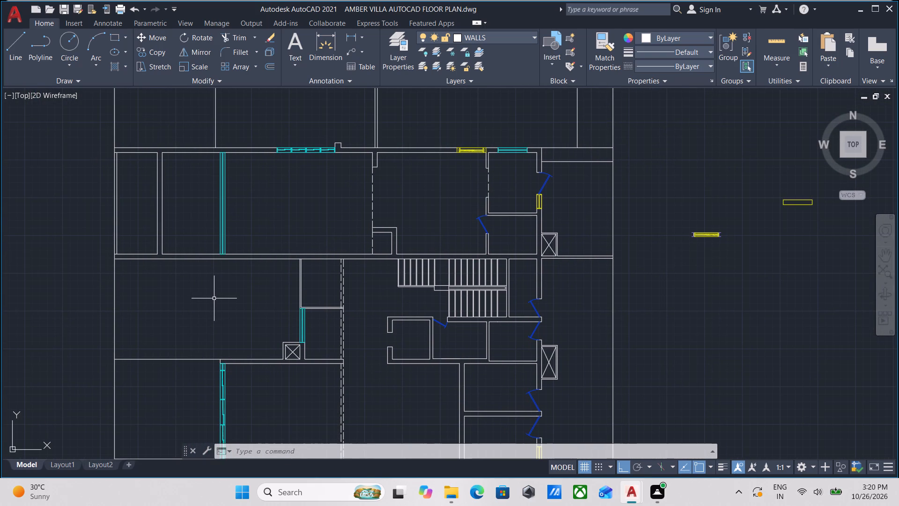
scroll(301, 257, up, 3)
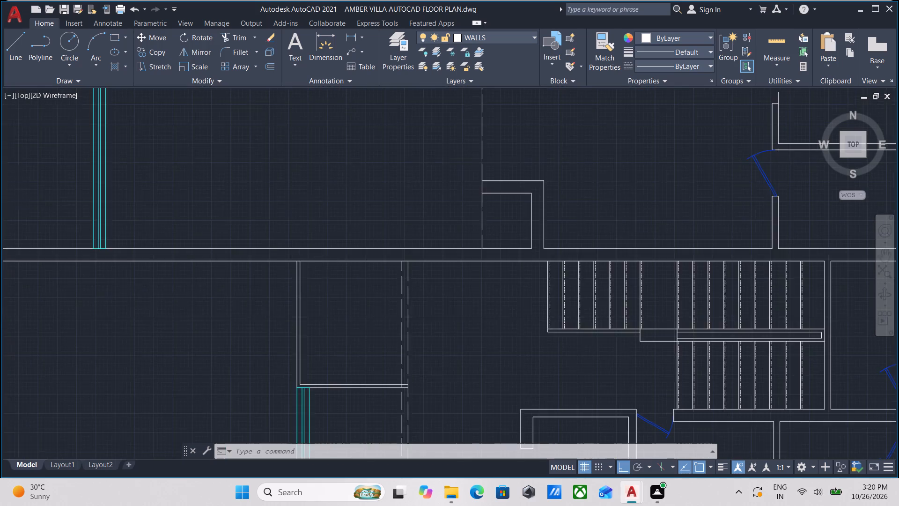
scroll(306, 273, up, 2)
middle_drag(304, 272, 297, 294)
key(r)
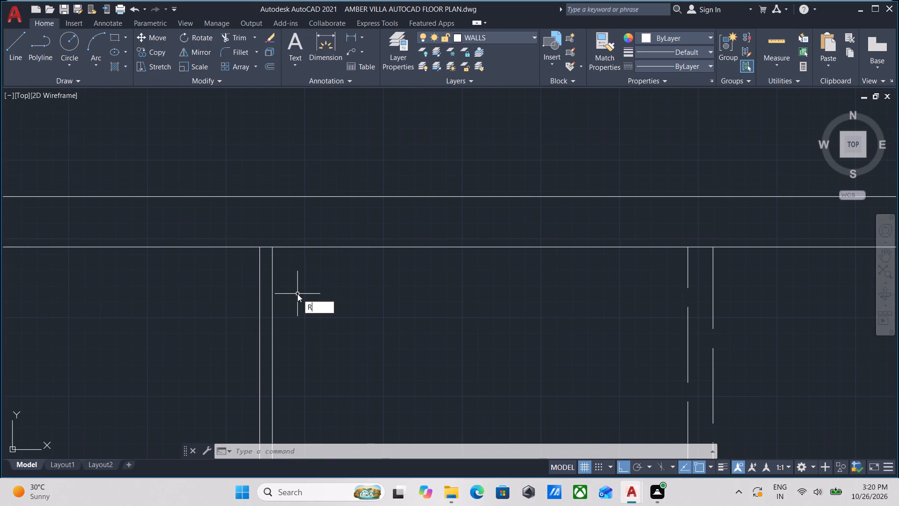
key(Escape)
text(TR)
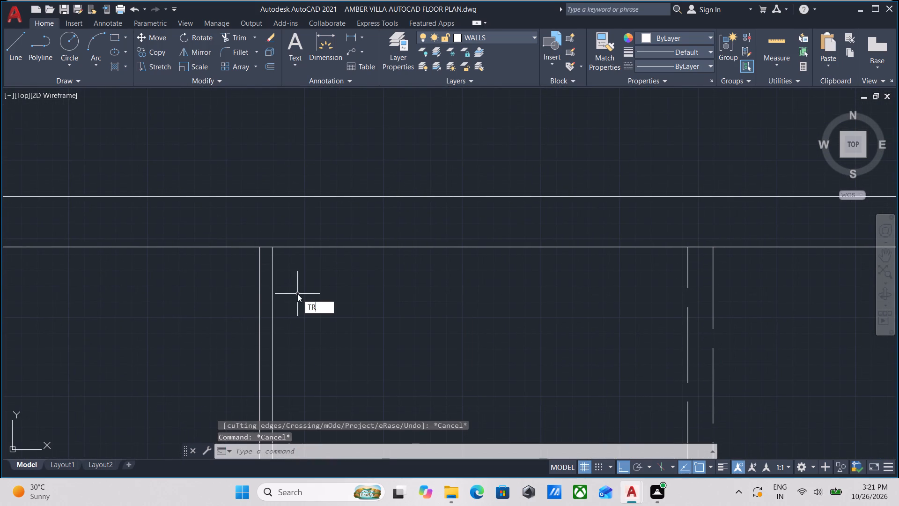
key(Return)
scroll(185, 286, up, 1)
scroll(340, 238, up, 1)
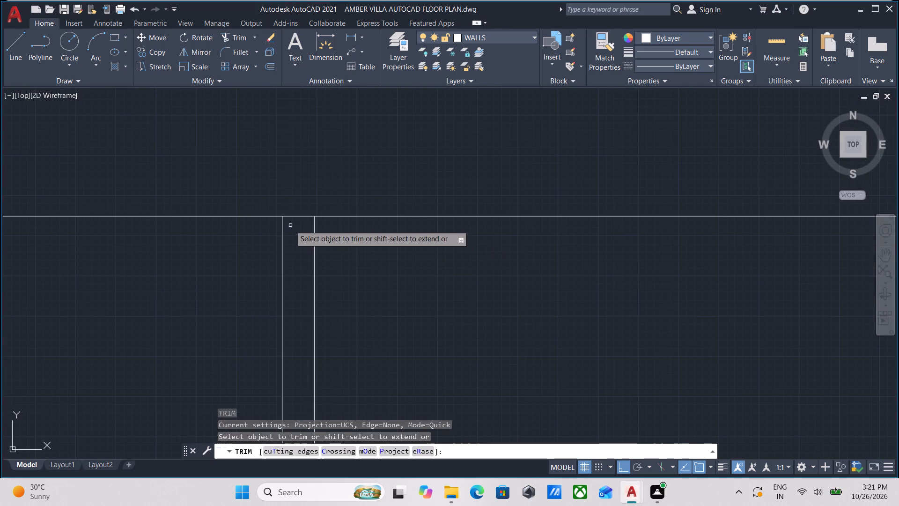
click(291, 225)
click(296, 195)
key(Escape)
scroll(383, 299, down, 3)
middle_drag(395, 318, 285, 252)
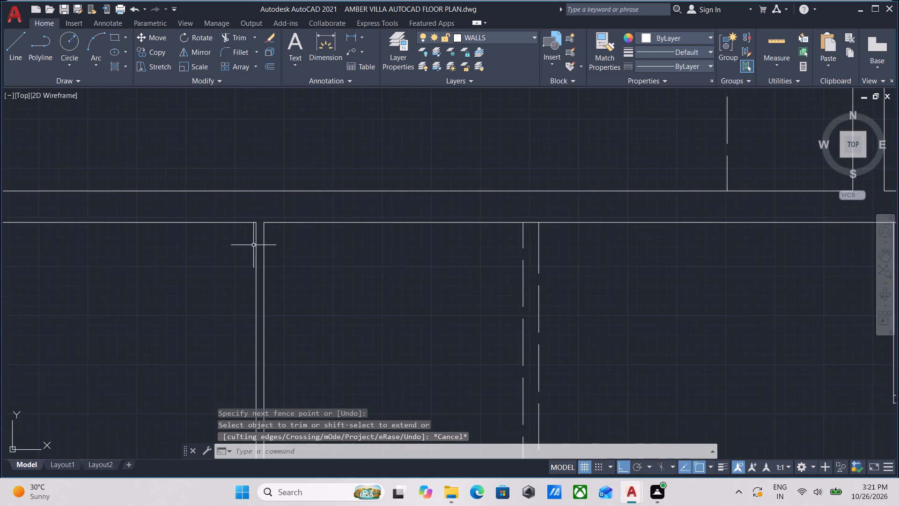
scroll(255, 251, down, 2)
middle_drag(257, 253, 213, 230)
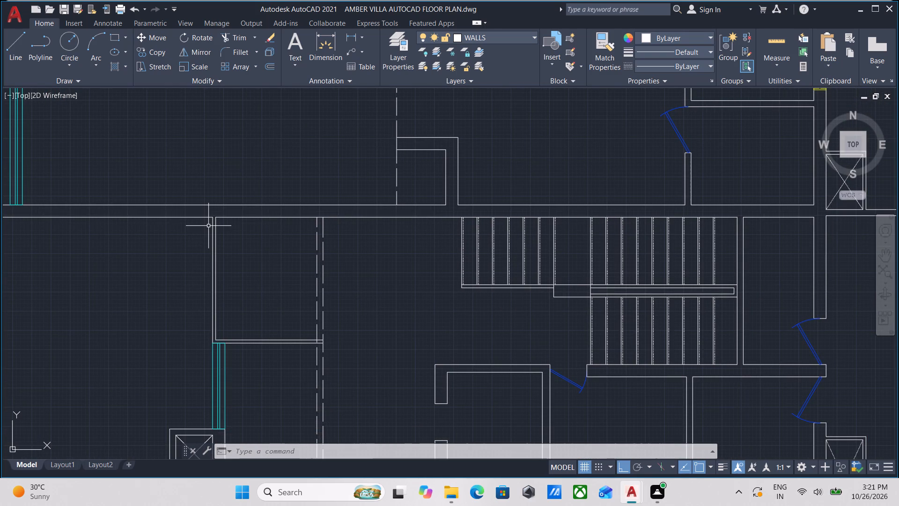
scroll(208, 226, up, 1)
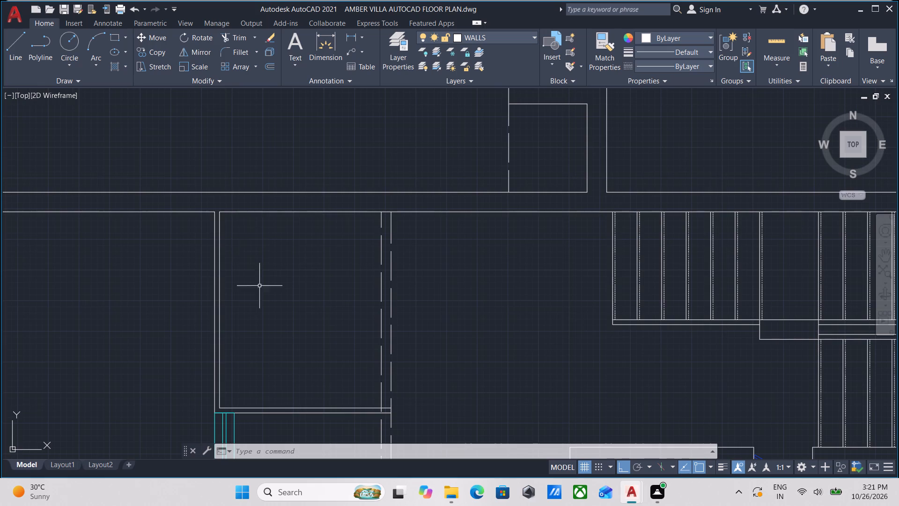
Examine the thin-wall corner above the glass panel, its crossing with the dashed lines, and the staircase linework.
middle_drag(254, 366, 247, 275)
scroll(305, 352, up, 1)
middle_drag(327, 345, 276, 333)
scroll(276, 333, down, 1)
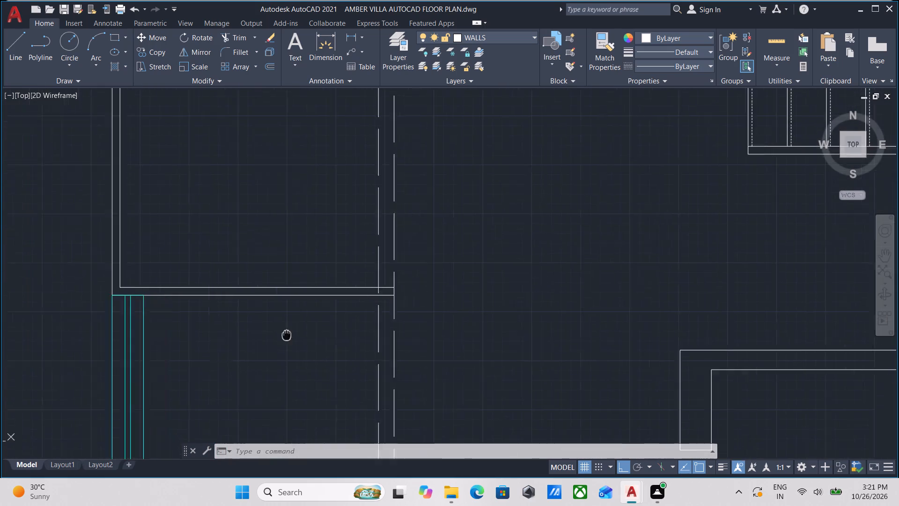
middle_drag(276, 333, 195, 312)
scroll(228, 278, down, 1)
middle_drag(228, 278, 231, 335)
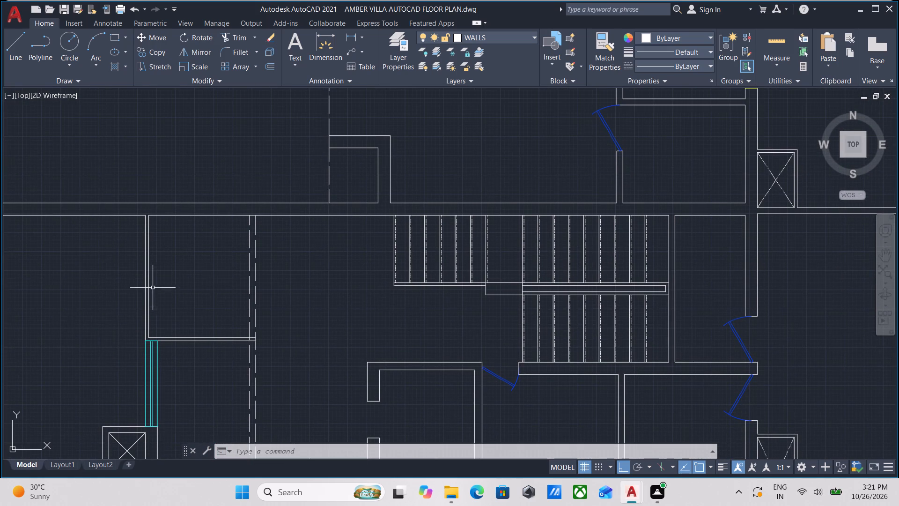
scroll(152, 286, up, 1)
scroll(152, 284, down, 1)
middle_drag(152, 284, 185, 327)
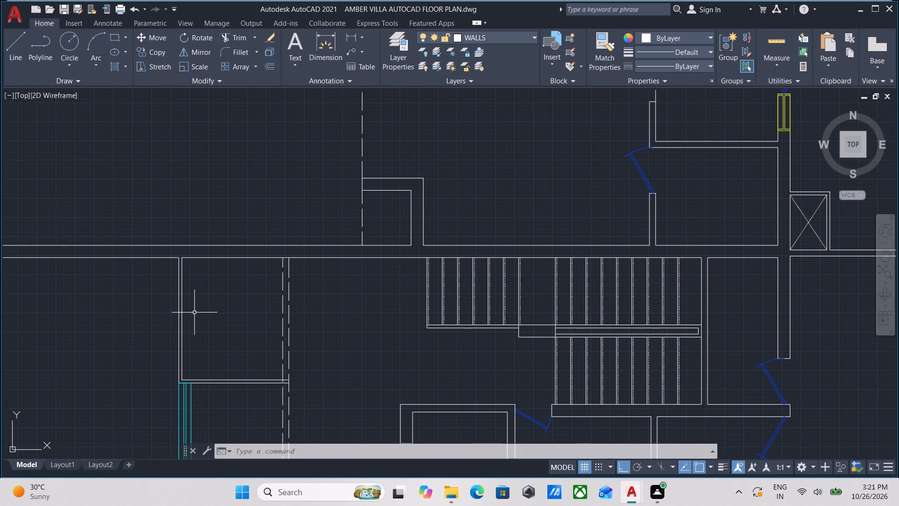
middle_drag(194, 309, 205, 349)
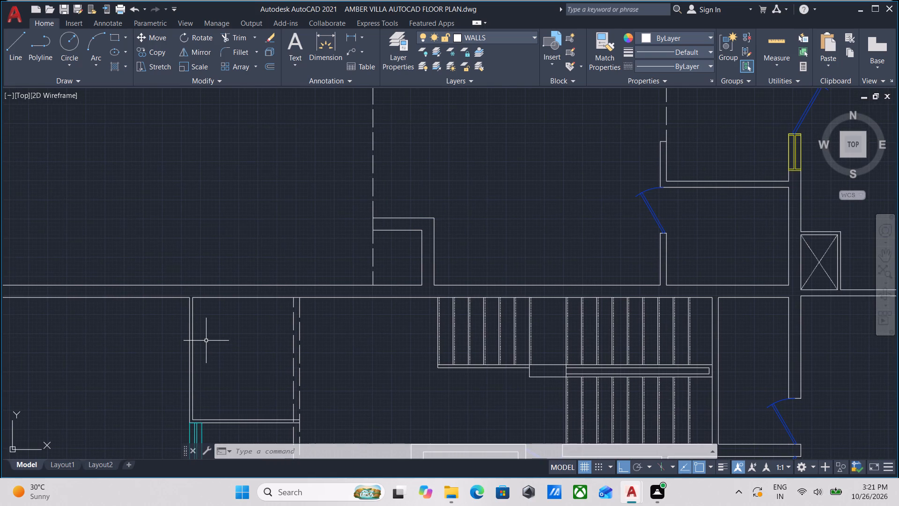
scroll(508, 382, up, 1)
middle_drag(510, 375, 342, 326)
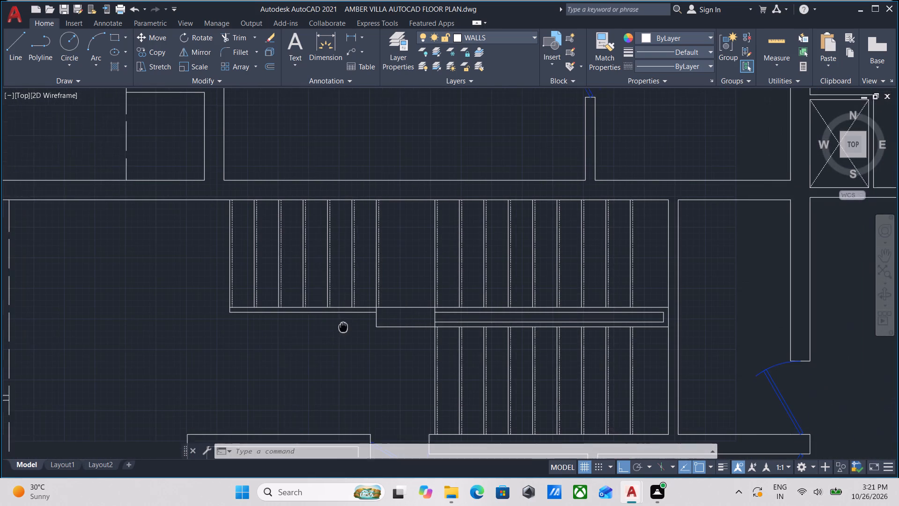
middle_drag(342, 326, 342, 326)
scroll(246, 311, up, 2)
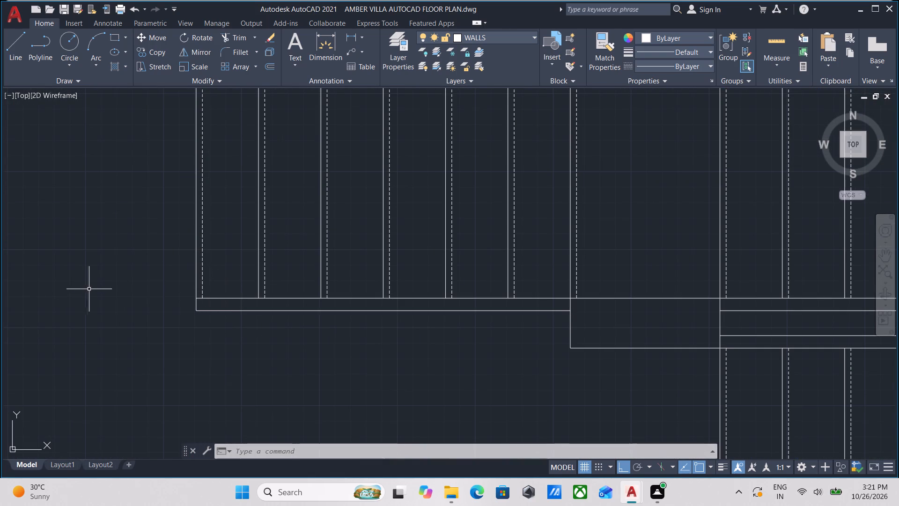
scroll(71, 289, down, 2)
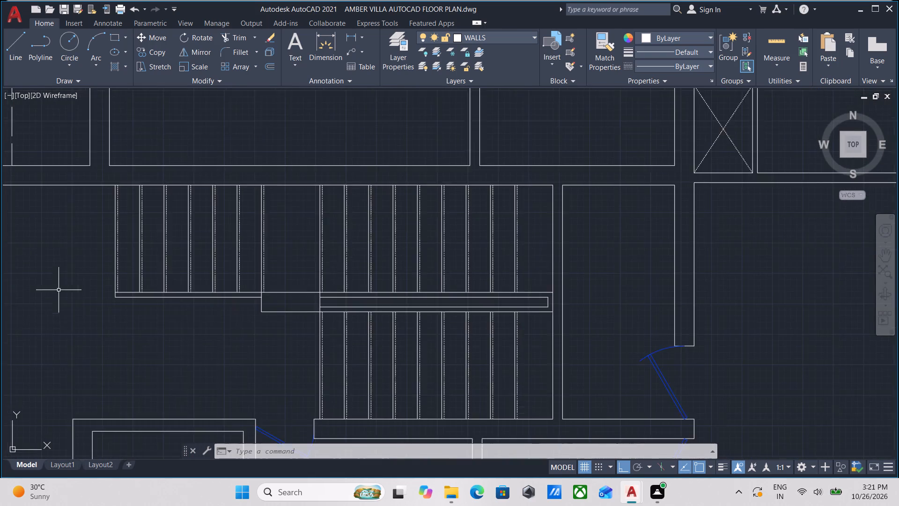
scroll(59, 290, down, 1)
middle_drag(61, 291, 242, 300)
middle_drag(209, 293, 318, 302)
scroll(275, 302, down, 1)
middle_drag(275, 303, 290, 275)
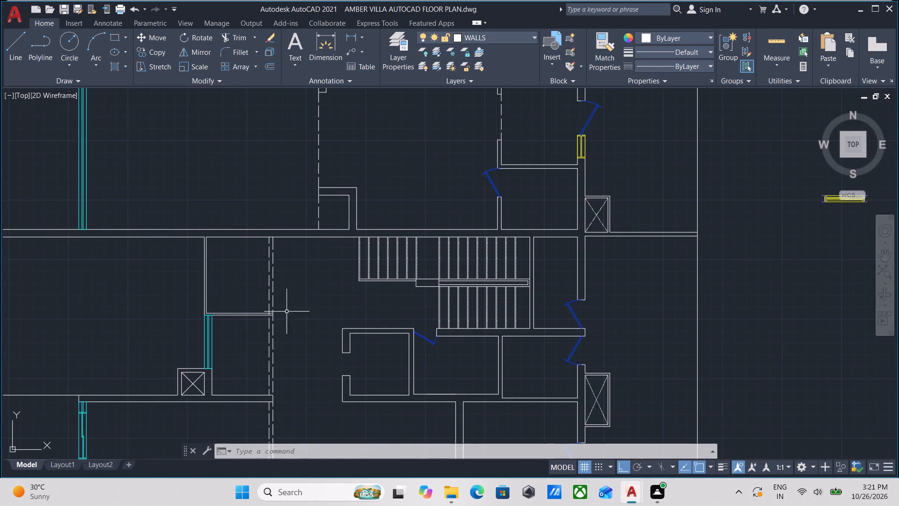
scroll(280, 316, up, 3)
scroll(208, 312, up, 3)
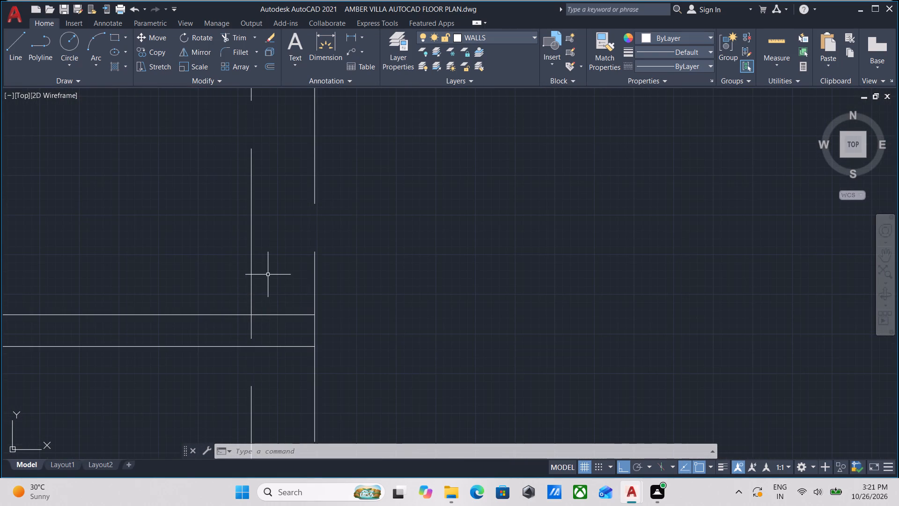
Review the southern rooms, dashed lines, doors and western glass panels of the floor plan for remaining linework issues.
scroll(272, 267, down, 6)
middle_drag(287, 281, 259, 263)
middle_drag(283, 353, 296, 279)
scroll(316, 319, down, 2)
middle_drag(316, 320, 342, 270)
scroll(347, 337, up, 3)
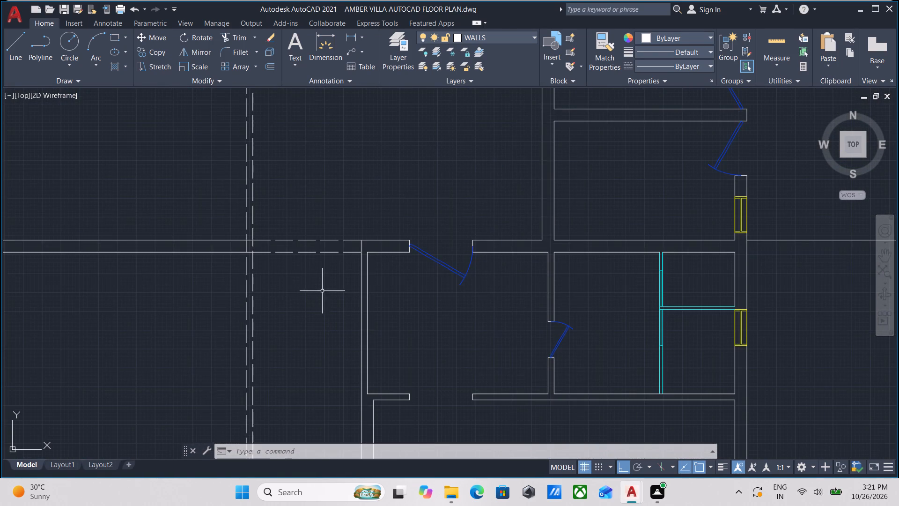
scroll(323, 279, down, 3)
middle_drag(323, 279, 324, 271)
scroll(311, 305, up, 2)
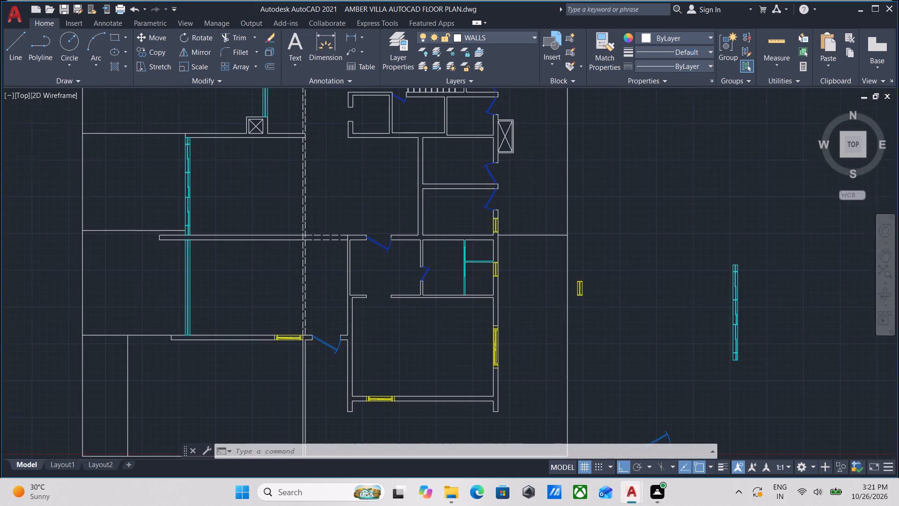
scroll(312, 311, down, 1)
middle_drag(312, 311, 341, 264)
middle_drag(267, 256, 285, 316)
scroll(285, 315, down, 1)
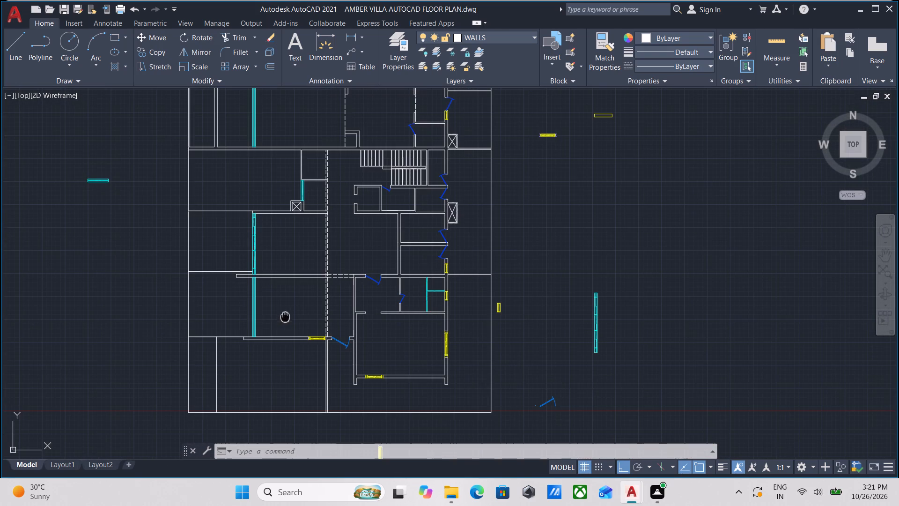
scroll(273, 211, up, 3)
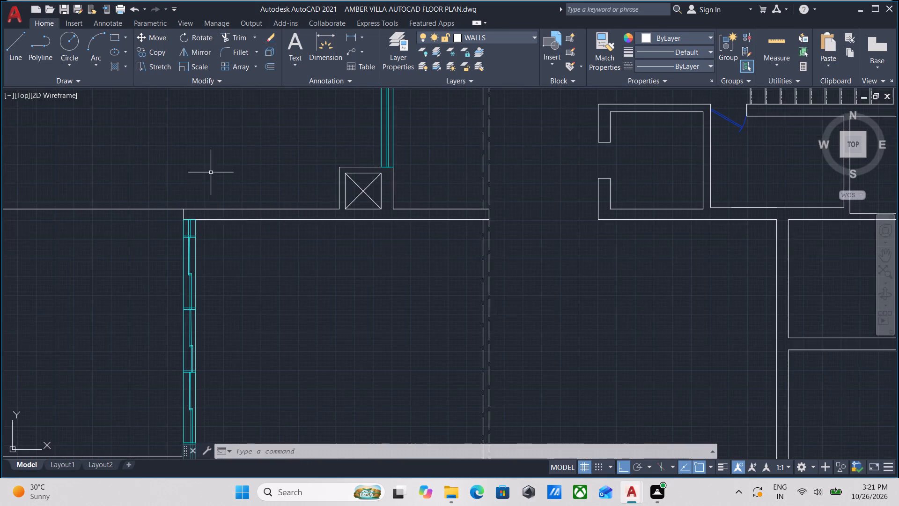
middle_drag(211, 171, 228, 254)
scroll(229, 253, down, 1)
middle_drag(229, 253, 255, 335)
scroll(369, 247, up, 2)
scroll(146, 264, down, 2)
middle_drag(168, 278, 282, 354)
middle_drag(227, 328, 253, 363)
scroll(227, 330, down, 1)
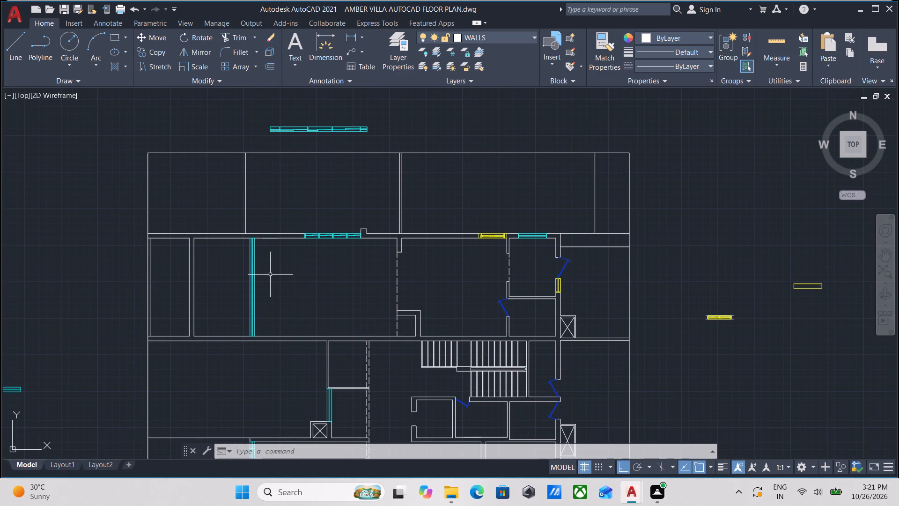
scroll(284, 332, down, 2)
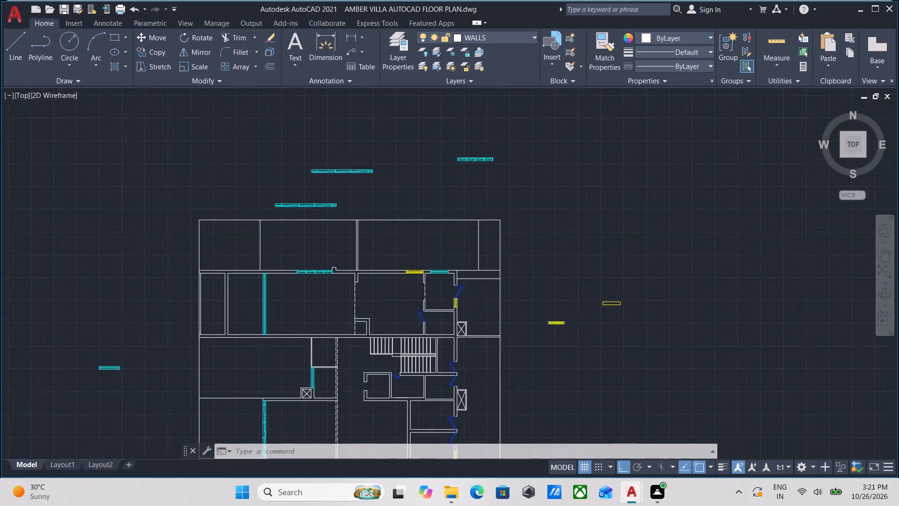
middle_drag(287, 359, 318, 257)
scroll(348, 362, up, 3)
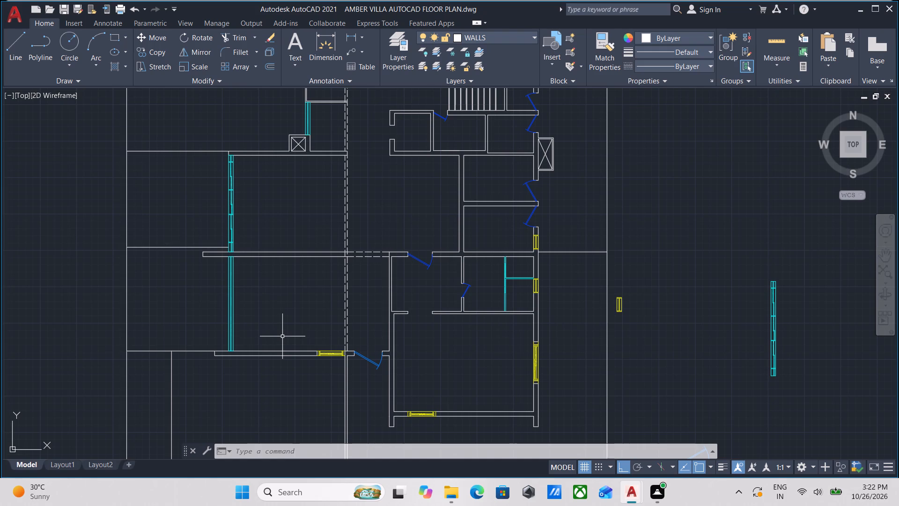
scroll(243, 295, down, 2)
middle_drag(251, 299, 280, 401)
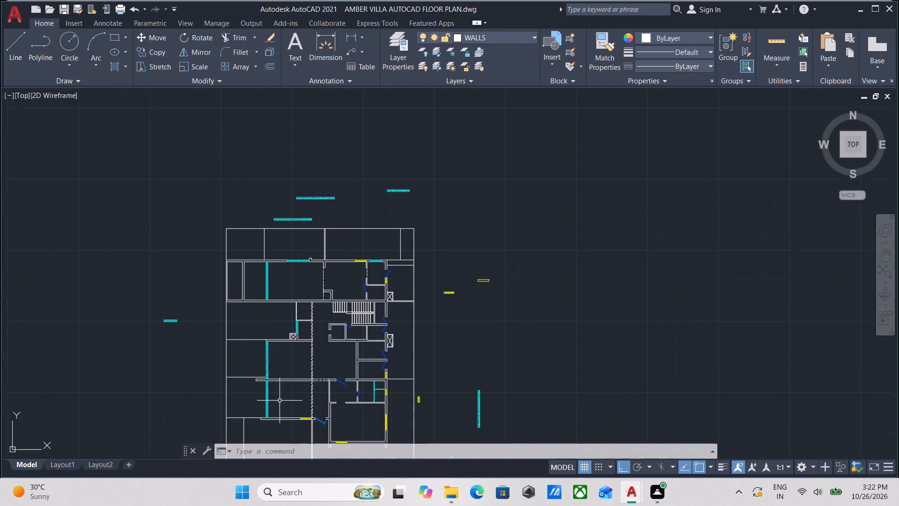
Review the northern rooms and the windows and wall junctions along the north exterior wall.
scroll(287, 327, up, 3)
middle_drag(287, 327, 293, 371)
scroll(385, 316, down, 2)
middle_drag(385, 316, 226, 322)
scroll(311, 323, up, 6)
scroll(291, 319, down, 1)
middle_drag(290, 320, 355, 364)
scroll(133, 287, down, 3)
middle_drag(136, 293, 251, 351)
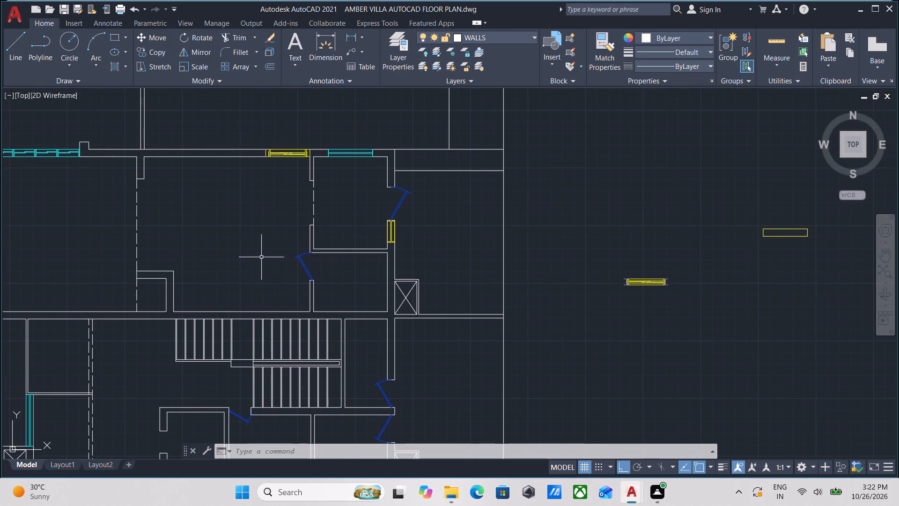
middle_drag(251, 257, 309, 365)
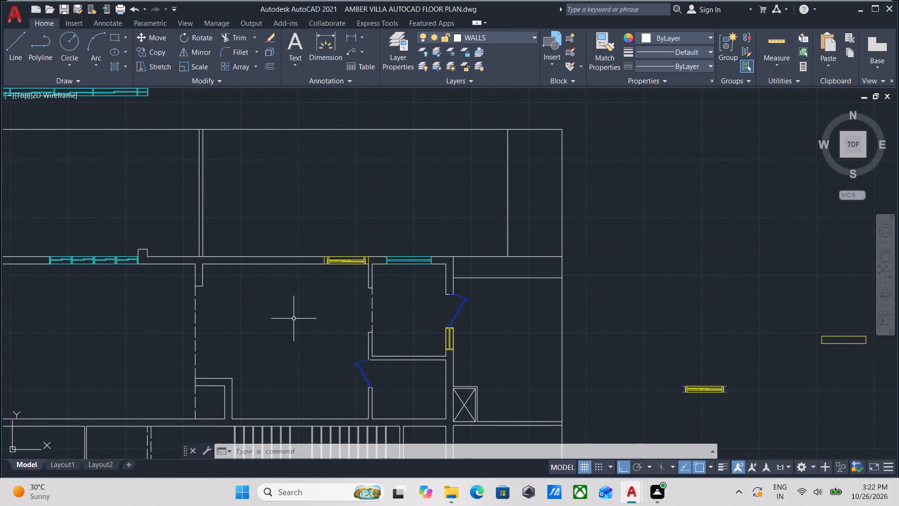
scroll(279, 314, down, 1)
middle_drag(279, 314, 311, 327)
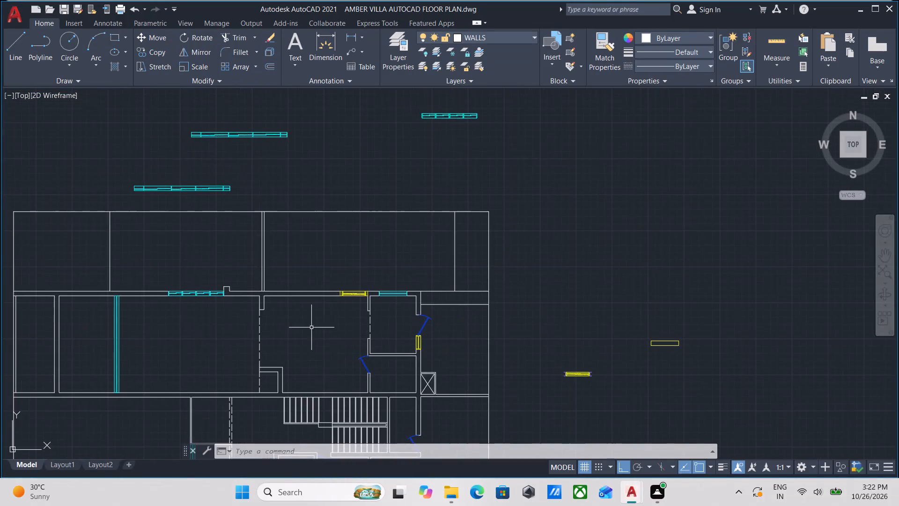
middle_drag(184, 318, 227, 352)
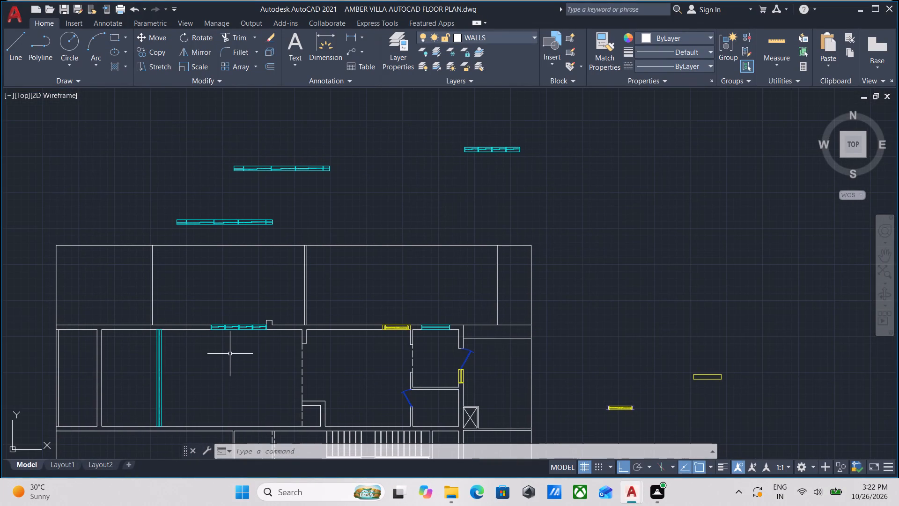
scroll(316, 335, up, 3)
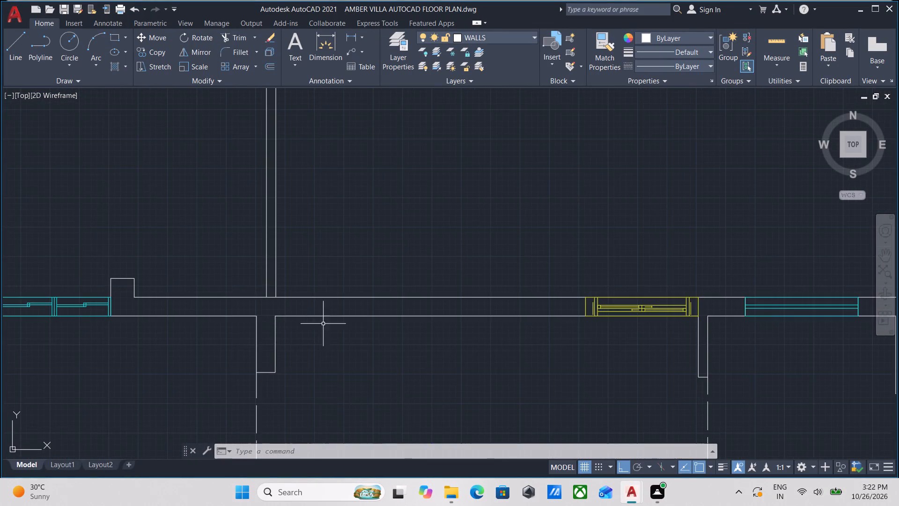
scroll(339, 335, down, 2)
middle_drag(363, 368, 243, 339)
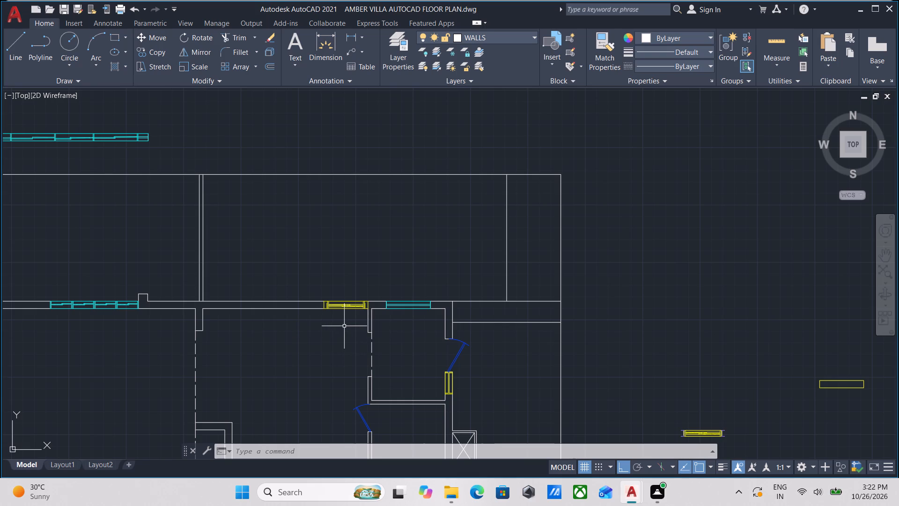
scroll(290, 357, down, 1)
middle_drag(290, 357, 297, 327)
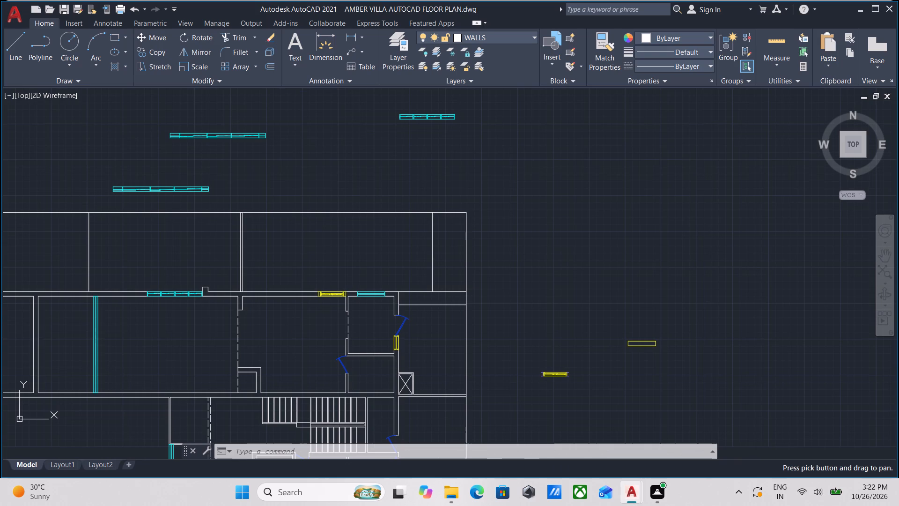
Erase the spare empty yellow rectangle on the WINDOWS layer east of the floor plan.
scroll(297, 327, down, 1)
scroll(543, 373, up, 3)
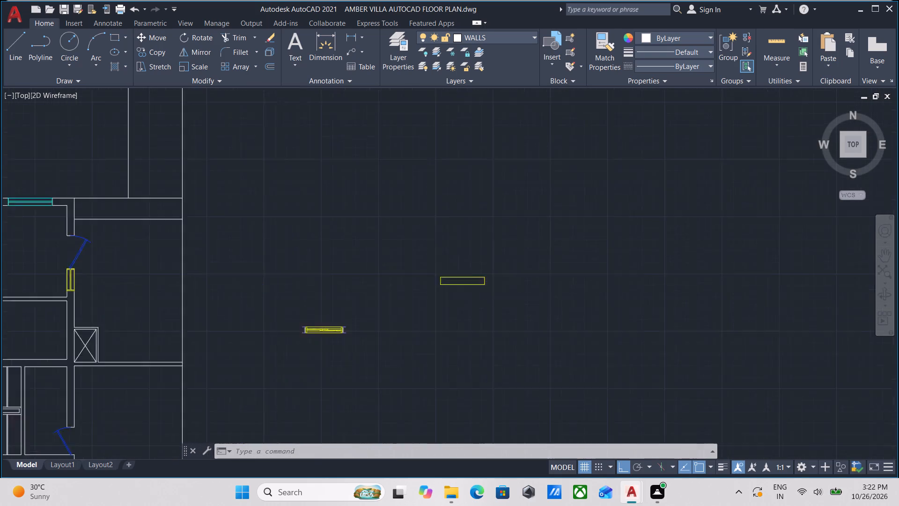
middle_drag(411, 276, 420, 358)
scroll(378, 356, down, 2)
middle_drag(329, 359, 372, 350)
drag(443, 351, 439, 349)
click(409, 314)
scroll(425, 345, up, 4)
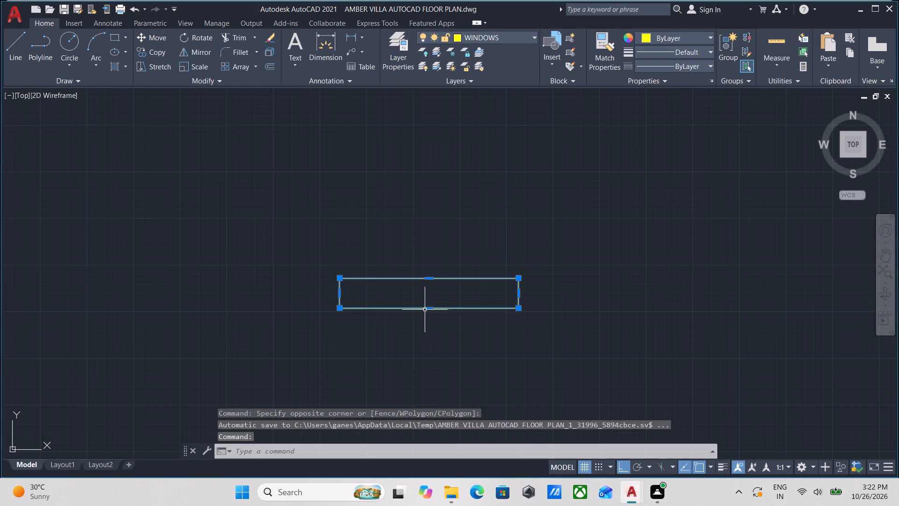
drag(428, 307, 429, 314)
click(434, 357)
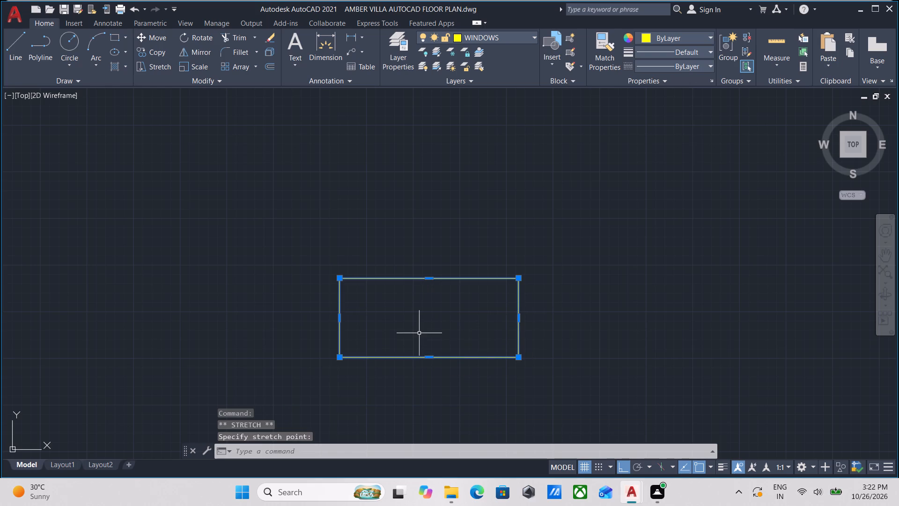
right_click(417, 332)
click(457, 120)
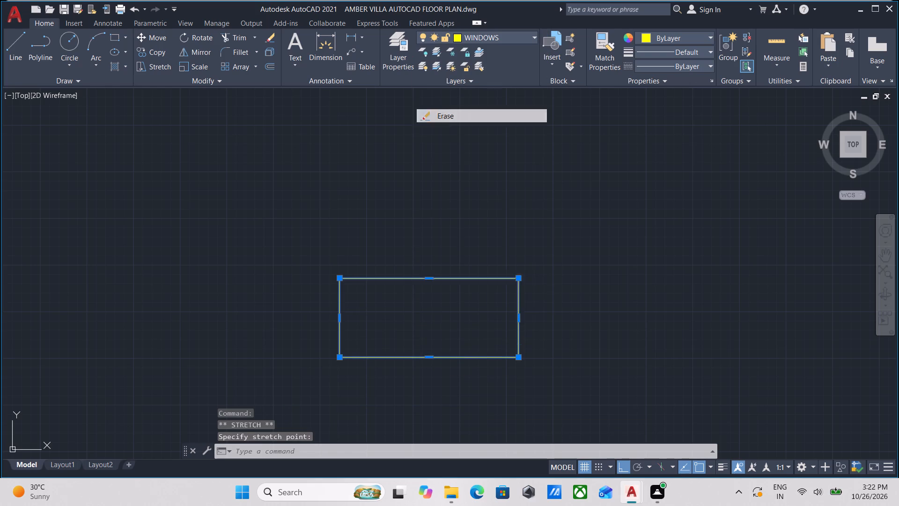
Review the northern rooms, the staircase area and the narrow northwest room for remaining wall linework to correct.
scroll(407, 208, down, 4)
scroll(344, 248, down, 2)
middle_drag(344, 248, 405, 268)
scroll(387, 265, up, 3)
middle_drag(253, 226, 394, 234)
middle_drag(192, 186, 363, 220)
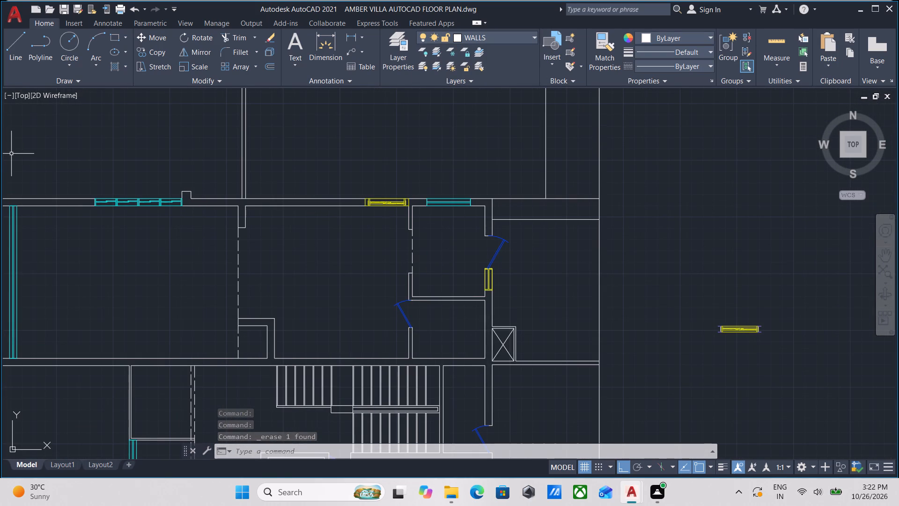
scroll(330, 178, down, 1)
middle_drag(330, 178, 328, 207)
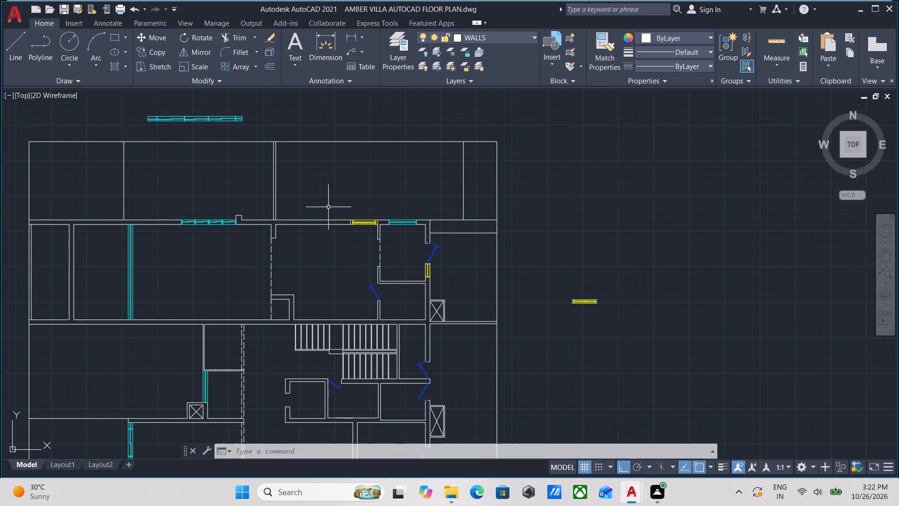
middle_drag(310, 263, 350, 167)
scroll(326, 172, up, 1)
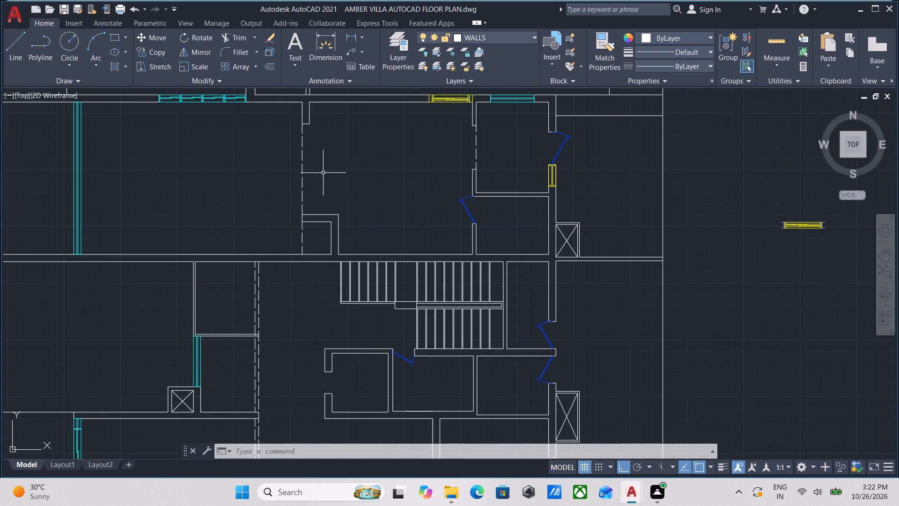
scroll(302, 225, up, 3)
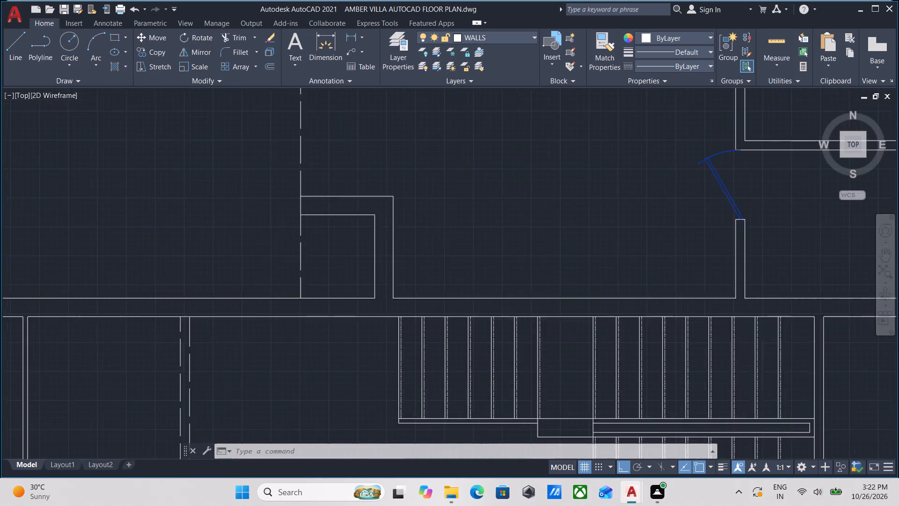
scroll(304, 226, down, 3)
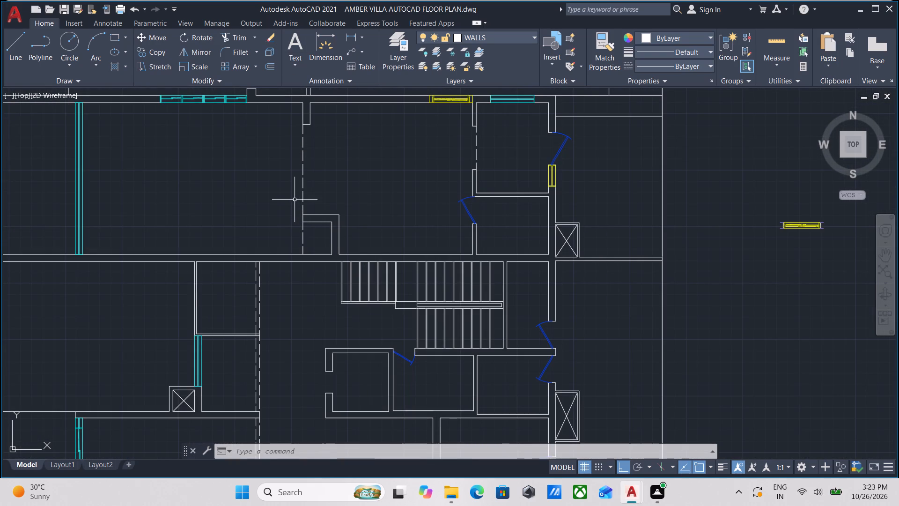
scroll(218, 144, down, 1)
middle_drag(216, 144, 279, 161)
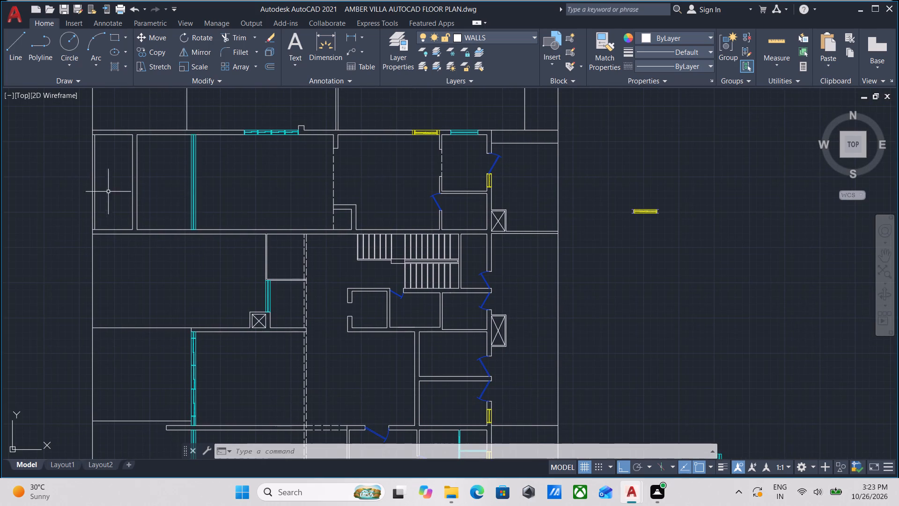
scroll(96, 190, up, 2)
scroll(102, 179, down, 2)
middle_drag(102, 179, 101, 243)
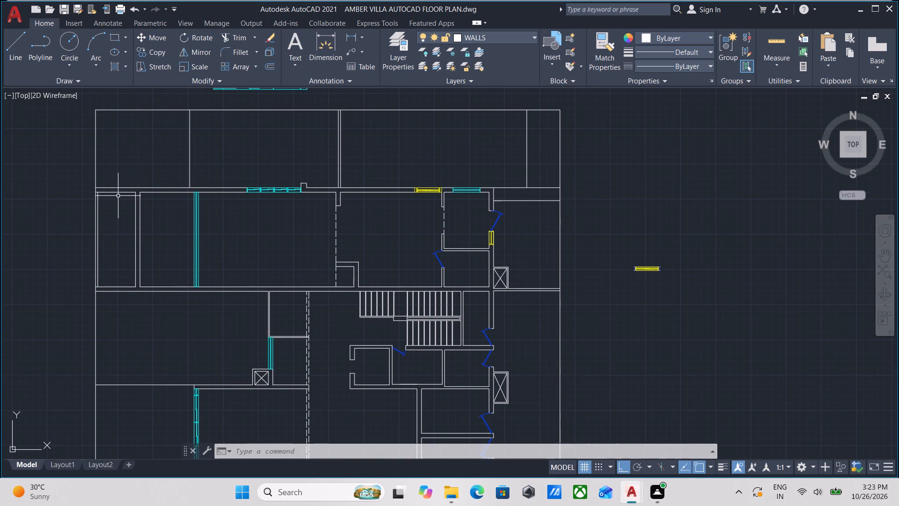
Review the northern rooms, the western glass panels and the small room west of the dashed lines for missing wall linework.
scroll(110, 227, up, 1)
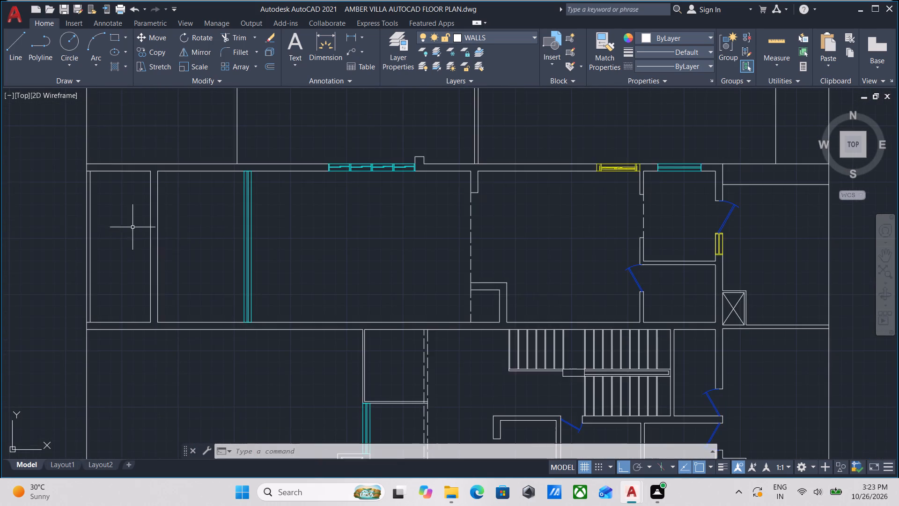
scroll(186, 241, down, 1)
middle_drag(191, 242, 191, 180)
scroll(191, 209, down, 1)
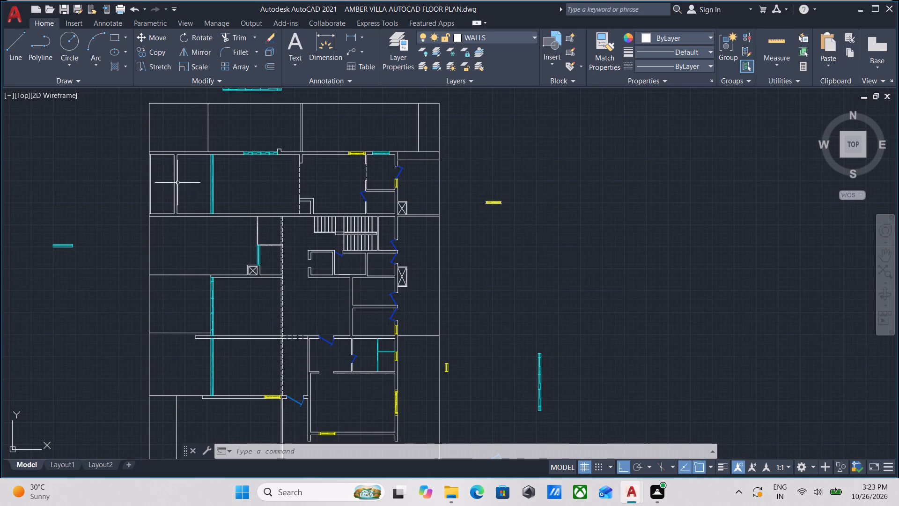
scroll(176, 173, up, 3)
scroll(211, 146, down, 2)
middle_drag(211, 147, 212, 171)
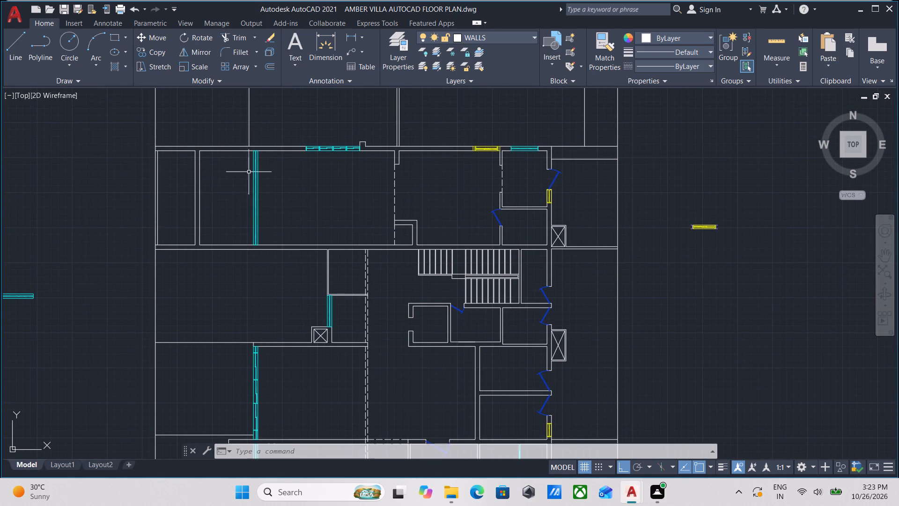
scroll(324, 172, down, 1)
middle_drag(325, 173, 324, 145)
scroll(323, 300, up, 2)
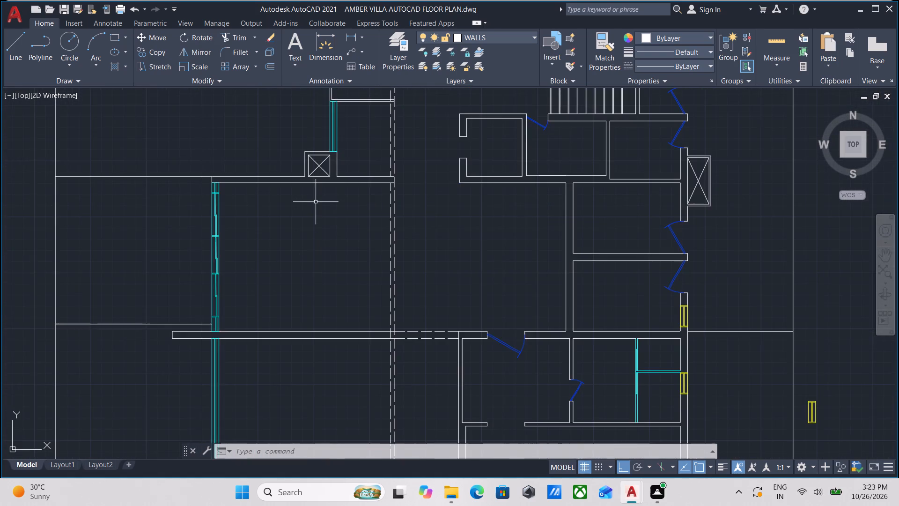
middle_drag(315, 215, 317, 305)
scroll(353, 175, up, 1)
middle_drag(317, 154, 315, 239)
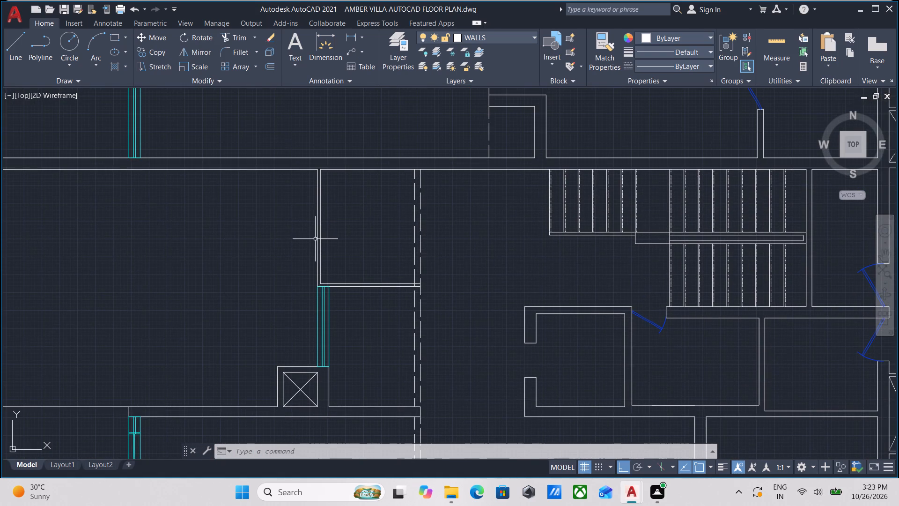
Start a line on the thin partition's west face, tracked 4" south of the long wall, and draw it across to the east face.
key(l)
key(Return)
scroll(344, 179, up, 1)
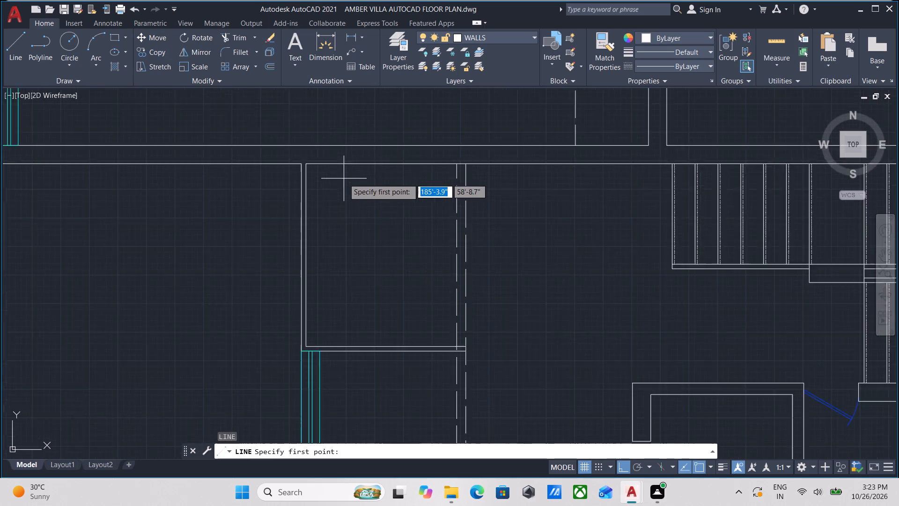
scroll(344, 179, up, 2)
scroll(243, 236, down, 3)
middle_drag(253, 216, 347, 98)
scroll(339, 141, up, 2)
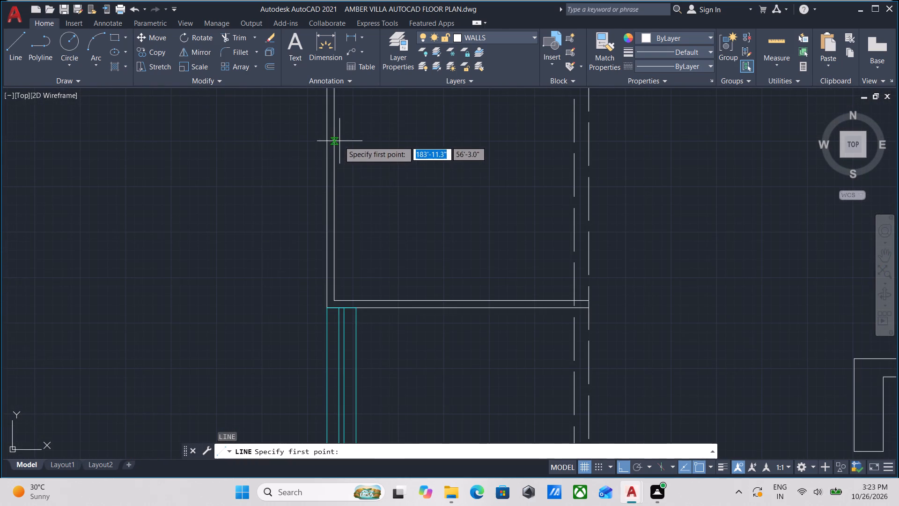
scroll(333, 163, down, 1)
middle_drag(333, 164, 335, 249)
scroll(335, 249, up, 1)
scroll(339, 198, down, 1)
middle_drag(339, 201, 344, 271)
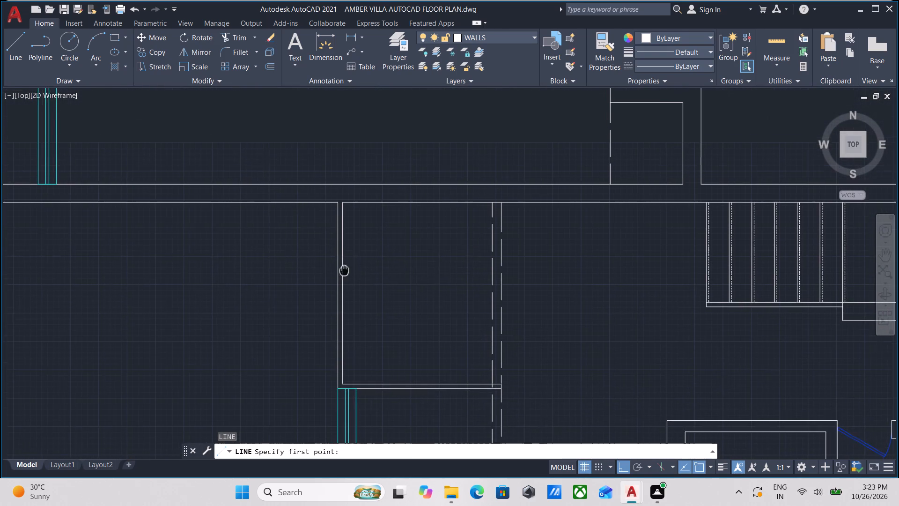
middle_drag(344, 271, 345, 271)
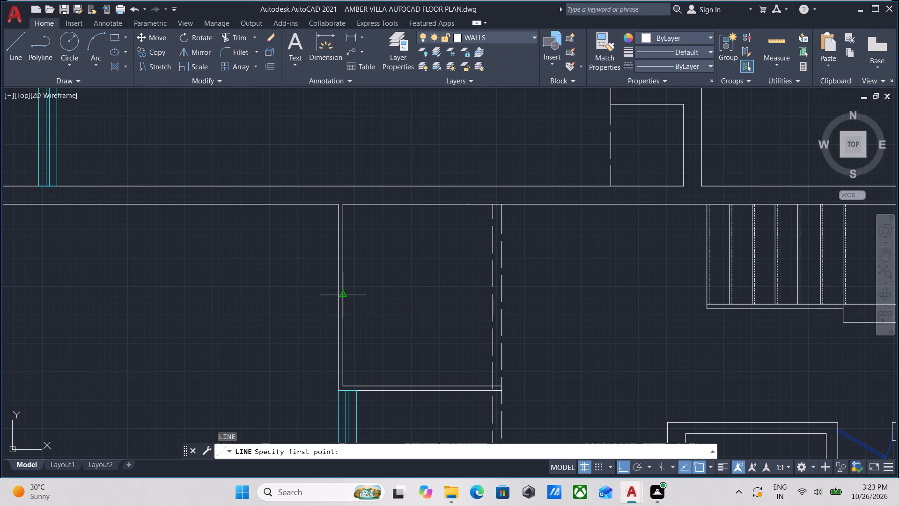
scroll(376, 277, down, 1)
scroll(355, 347, up, 2)
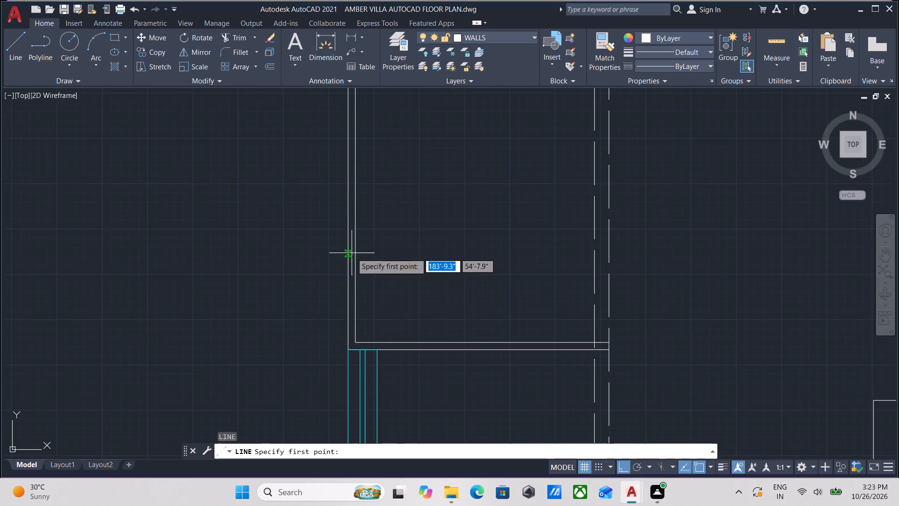
scroll(352, 253, down, 1)
middle_drag(353, 270, 359, 365)
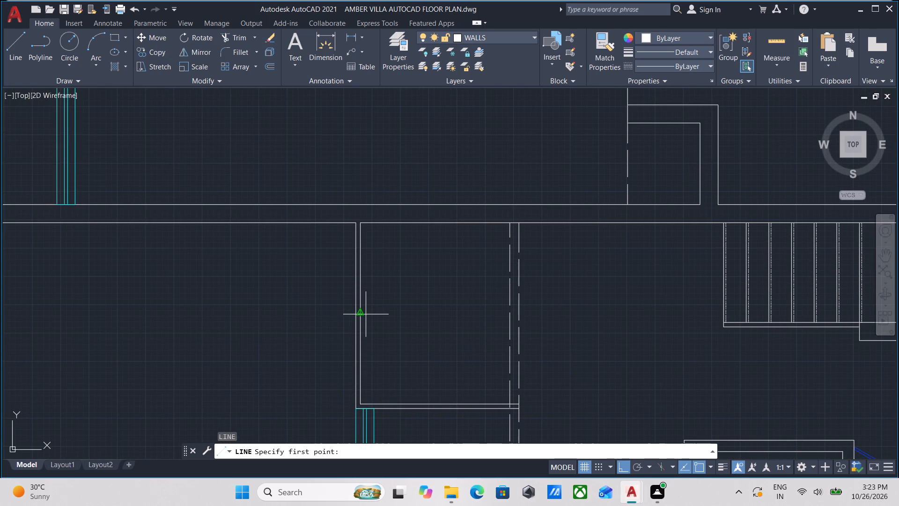
scroll(354, 228, up, 3)
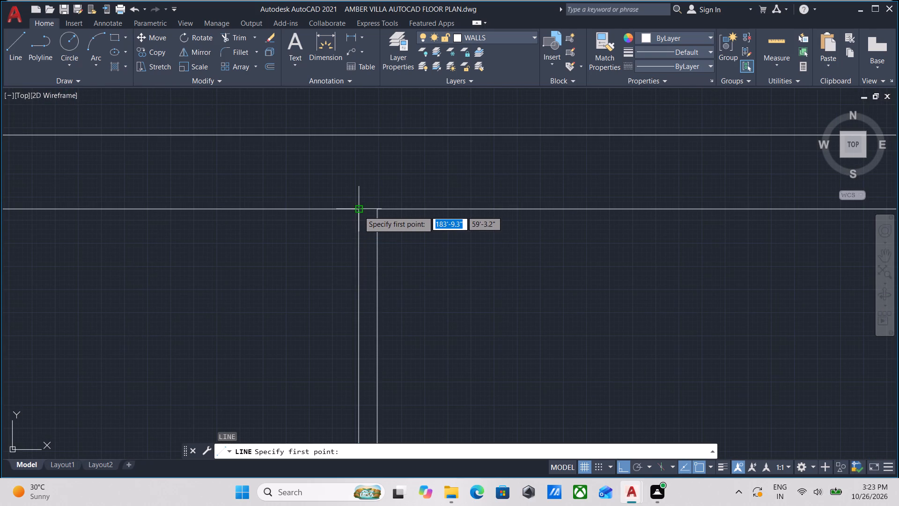
text(TK)
key(Return)
click(361, 208)
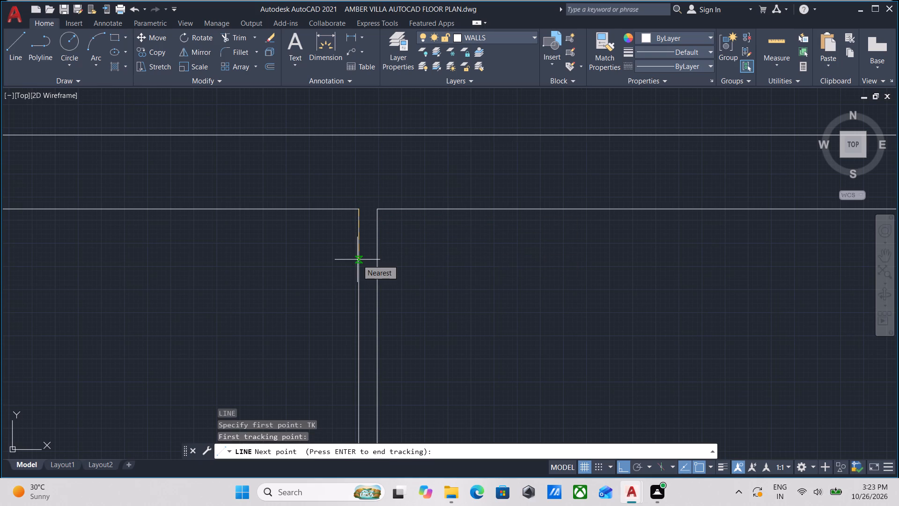
key(4)
key(shift+quotedbl)
key(Return)
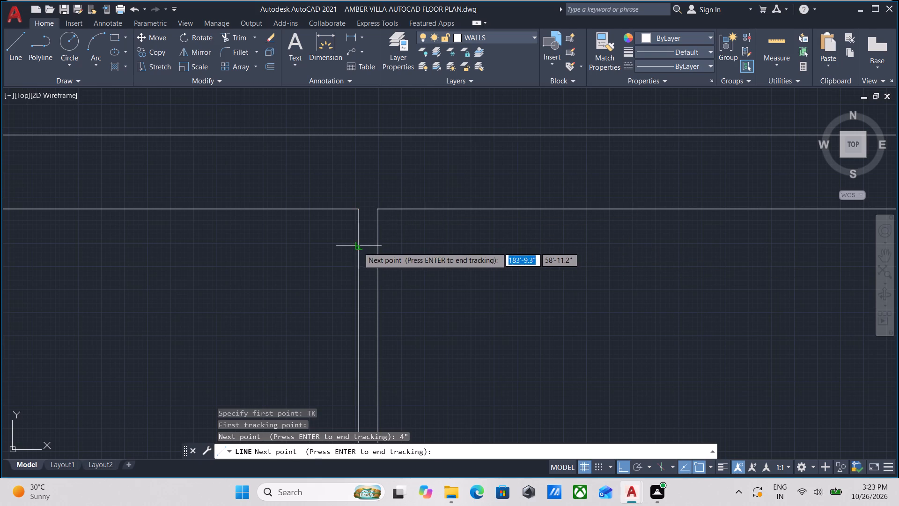
key(Return)
scroll(386, 249, up, 2)
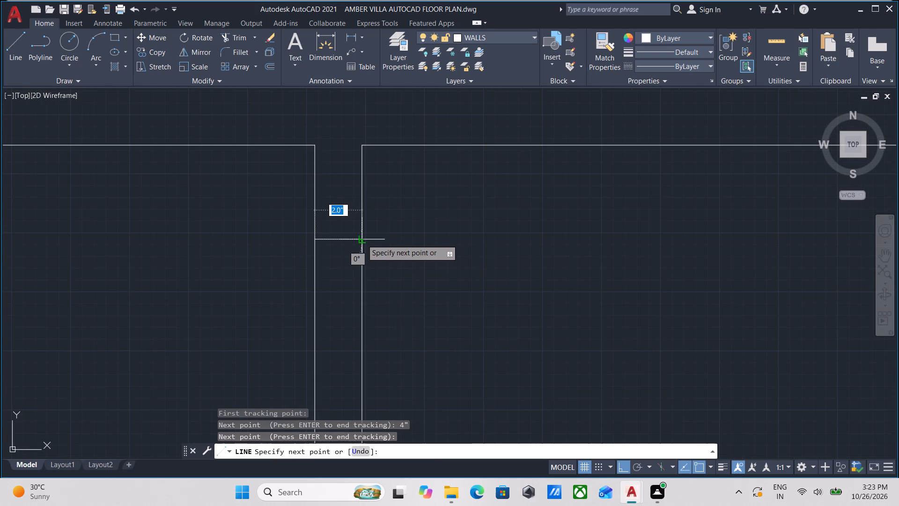
click(362, 239)
Continue the line 2' east into the small room, 2" north, and back west to the partition's east face.
middle_drag(825, 271, 563, 262)
scroll(753, 273, down, 3)
middle_drag(753, 273, 621, 261)
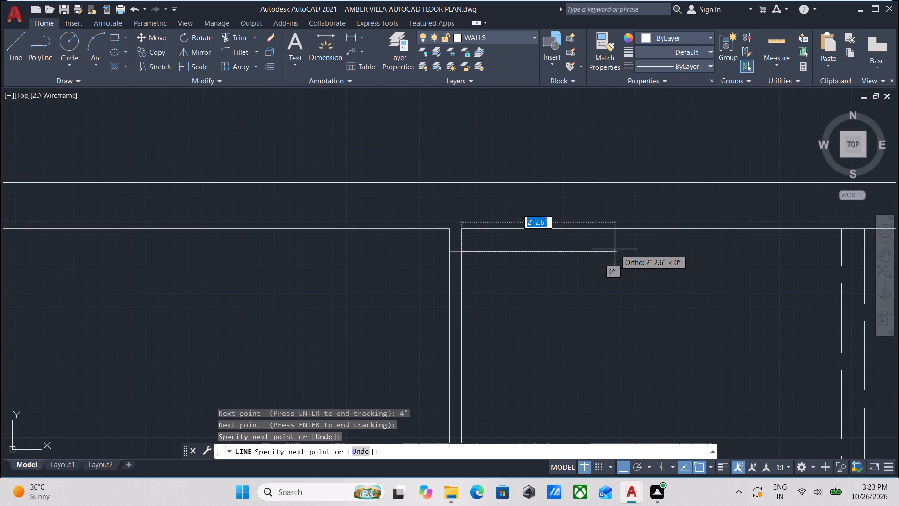
middle_drag(660, 252, 632, 251)
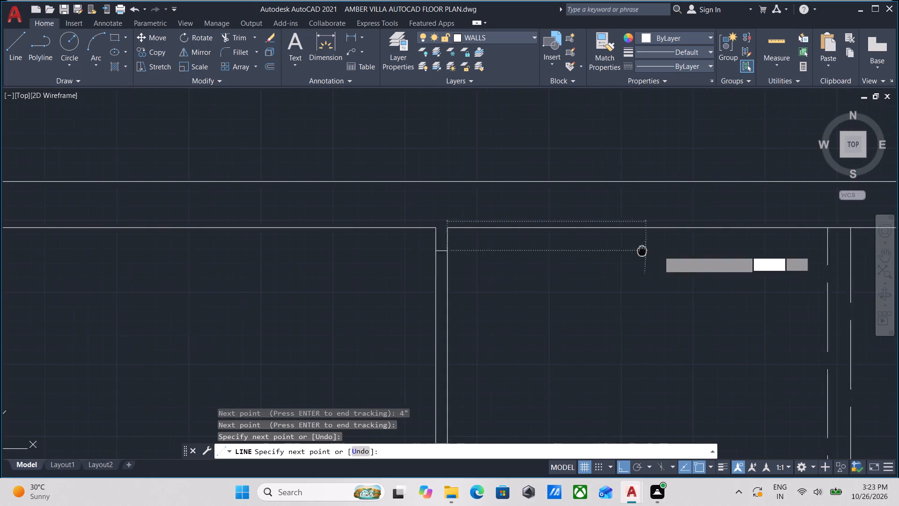
middle_drag(632, 251, 593, 251)
scroll(579, 251, up, 1)
scroll(537, 251, down, 1)
middle_drag(537, 251, 650, 146)
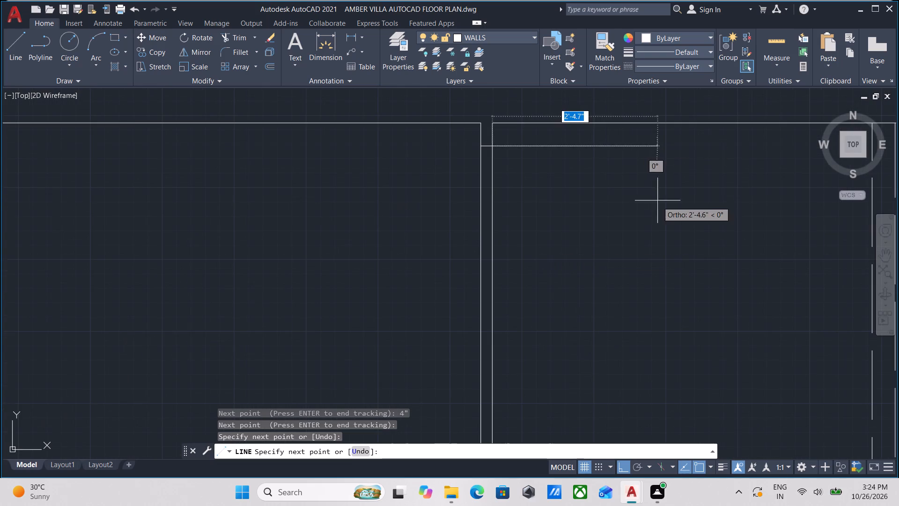
scroll(657, 207, down, 1)
middle_drag(657, 207, 567, 134)
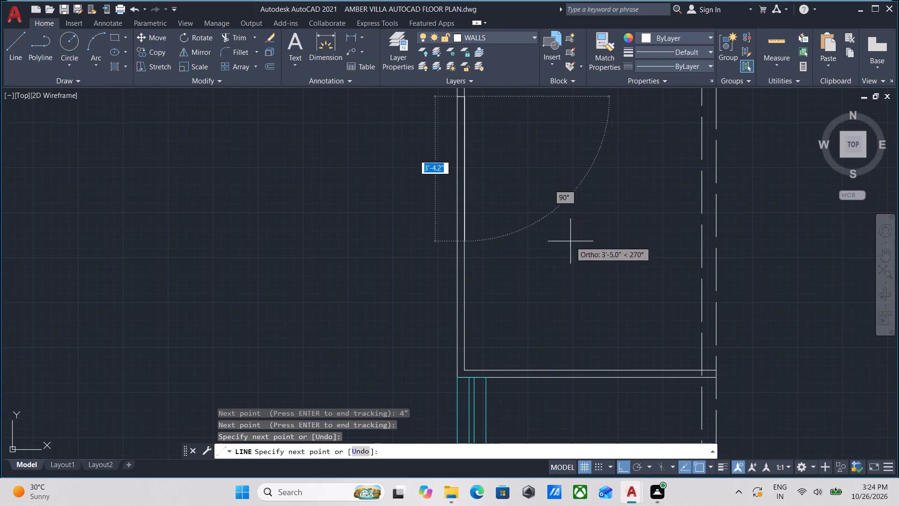
middle_drag(568, 172, 582, 250)
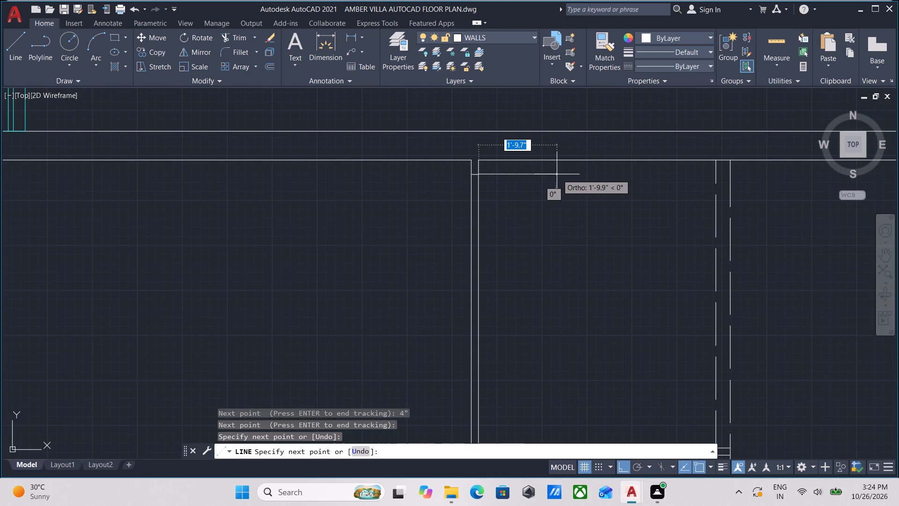
scroll(557, 174, up, 2)
middle_drag(557, 174, 538, 204)
text(2')
key(Return)
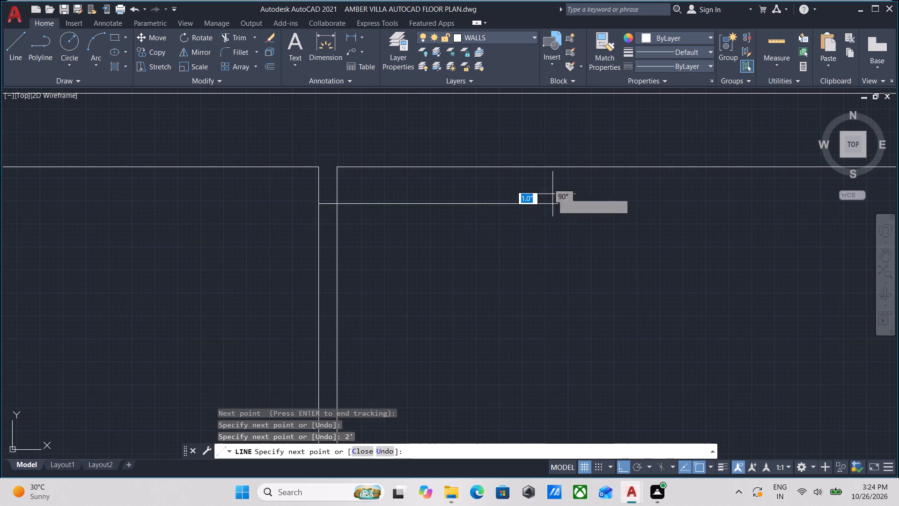
scroll(552, 192, up, 2)
key(2)
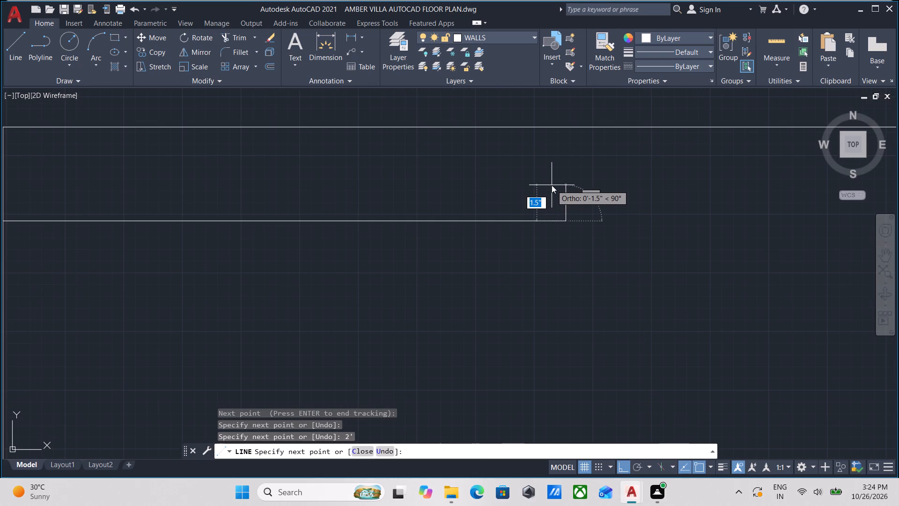
key(shift+quotedbl)
key(Return)
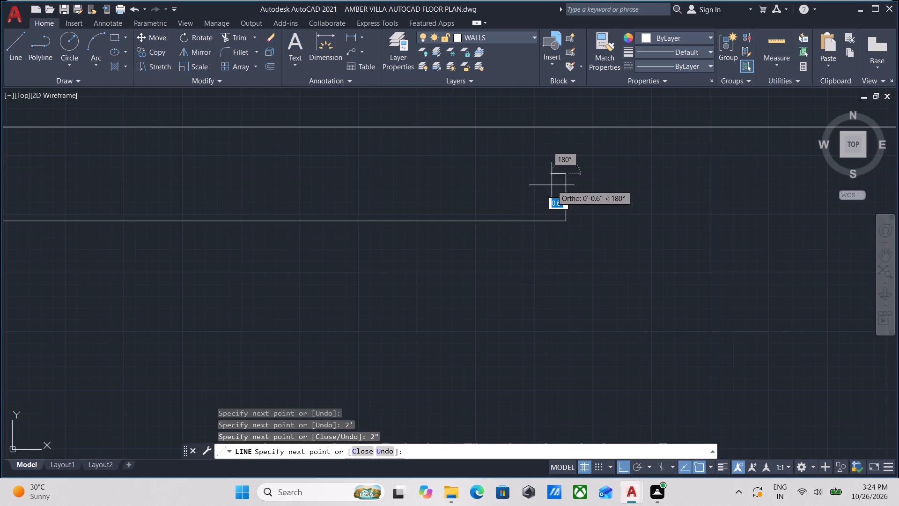
scroll(432, 189, down, 2)
middle_drag(431, 189, 686, 225)
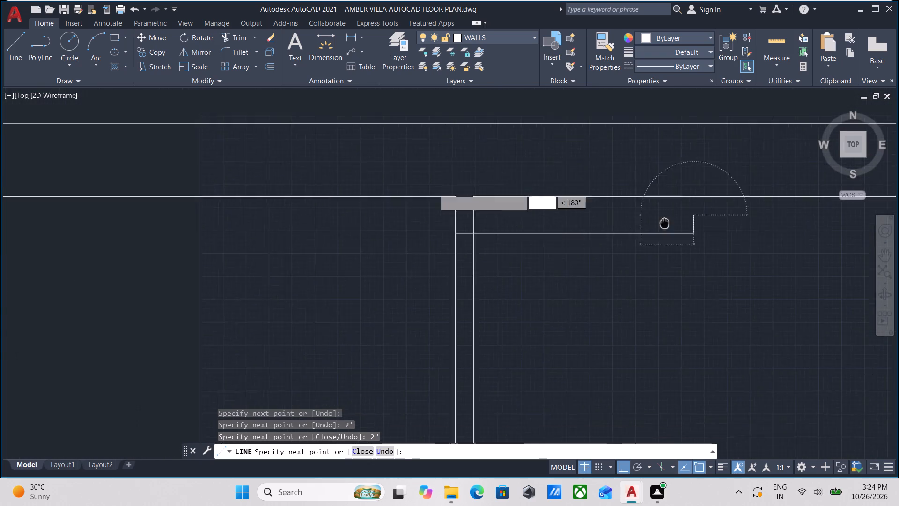
middle_drag(686, 225, 736, 228)
click(568, 222)
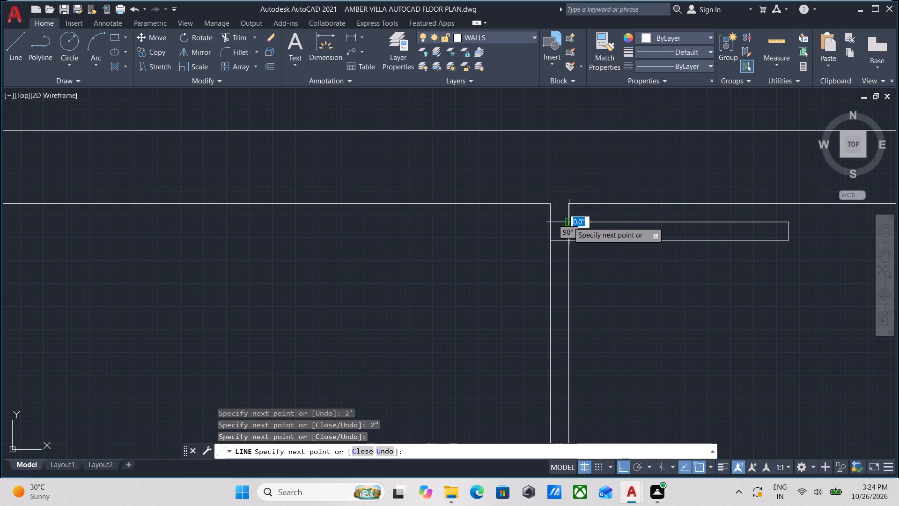
key(Escape)
Trim the line crossing the partition's thickness and the partition face between the two lines of the new 2" wall stub.
scroll(570, 220, down, 1)
scroll(566, 238, up, 2)
middle_drag(566, 238, 544, 244)
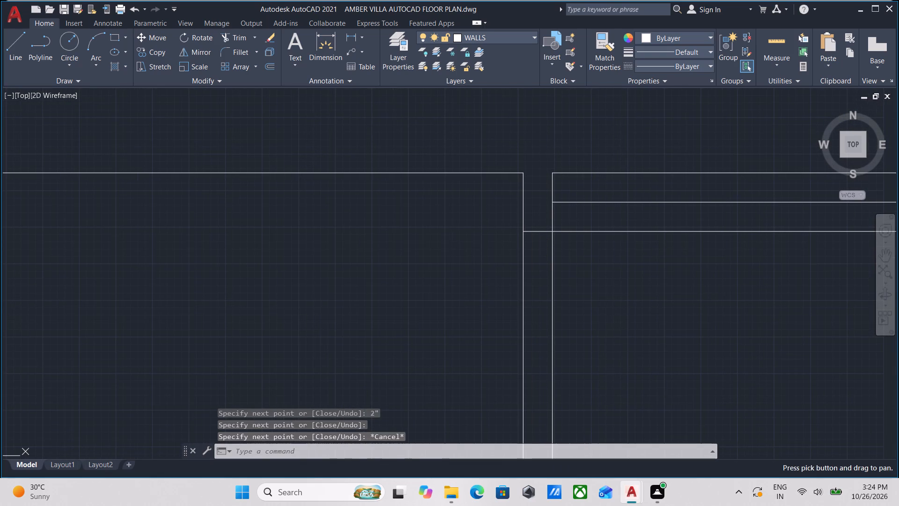
text(TR)
key(Return)
click(544, 244)
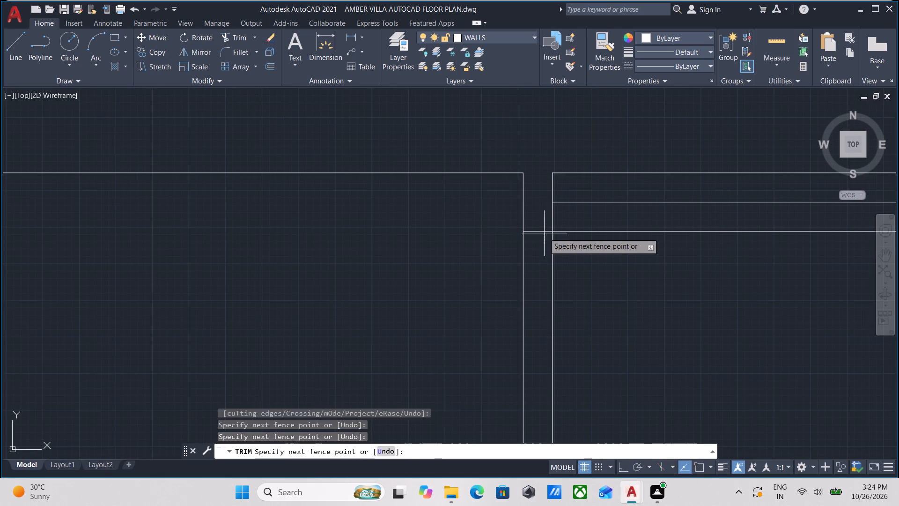
click(544, 223)
click(536, 221)
click(582, 218)
scroll(582, 217, down, 4)
key(Escape)
Review the new wall stub, the eastern and southeastern rooms and the southern walls for remaining linework to correct.
scroll(655, 267, down, 1)
middle_drag(655, 267, 580, 249)
scroll(539, 280, up, 1)
scroll(545, 273, down, 1)
middle_drag(545, 273, 517, 294)
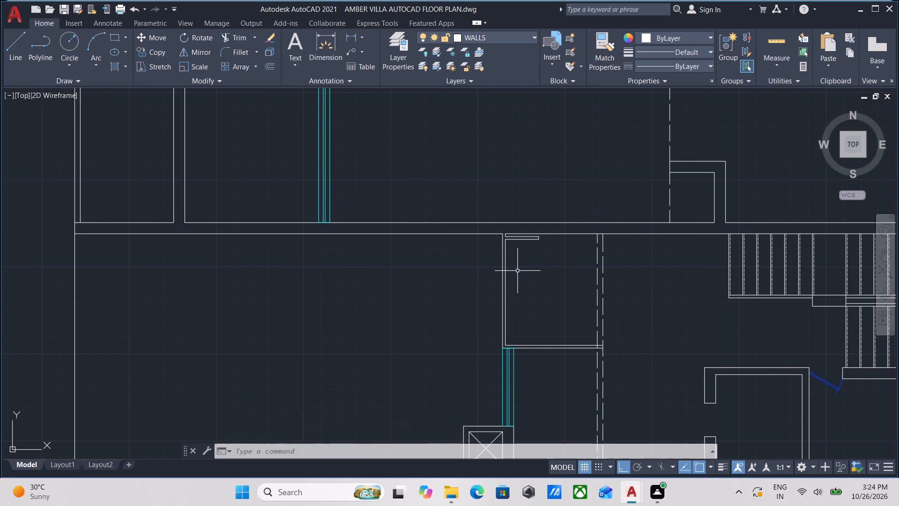
scroll(525, 267, down, 1)
middle_drag(527, 266, 538, 257)
scroll(532, 253, up, 2)
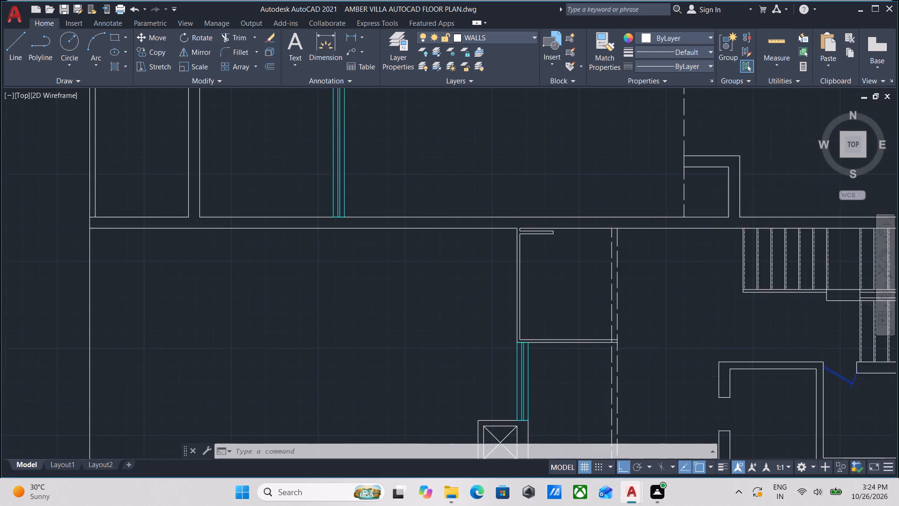
scroll(610, 239, down, 1)
middle_drag(610, 239, 481, 204)
scroll(582, 224, down, 1)
scroll(467, 200, up, 1)
scroll(573, 233, down, 2)
middle_drag(574, 235, 479, 200)
scroll(531, 217, down, 2)
scroll(640, 264, up, 2)
scroll(575, 286, up, 1)
middle_drag(581, 283, 641, 206)
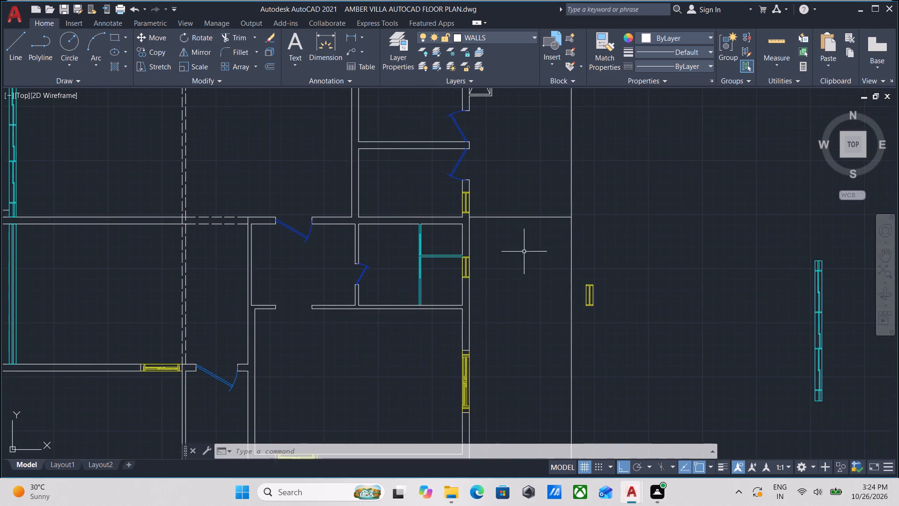
scroll(315, 275, down, 2)
middle_drag(317, 272, 408, 203)
scroll(272, 280, up, 2)
scroll(388, 243, down, 1)
middle_drag(398, 244, 436, 258)
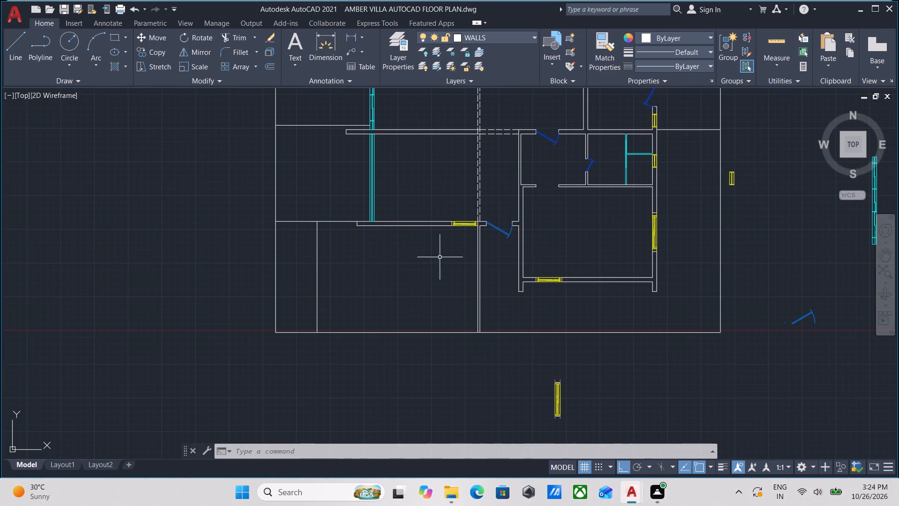
scroll(480, 268, up, 2)
scroll(524, 228, down, 1)
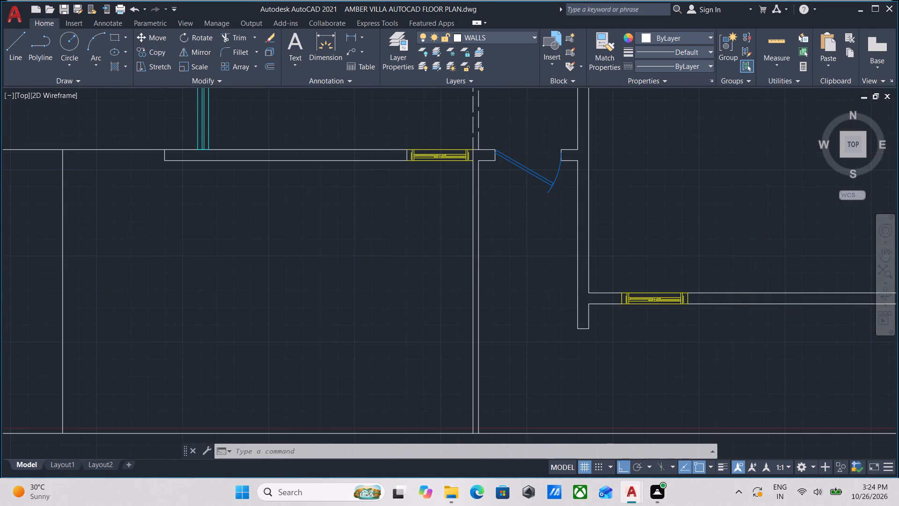
Trim the thin partition's west face where it crosses the thickness of the wall between the sliding window and the door.
scroll(504, 183, up, 4)
middle_drag(477, 180, 477, 231)
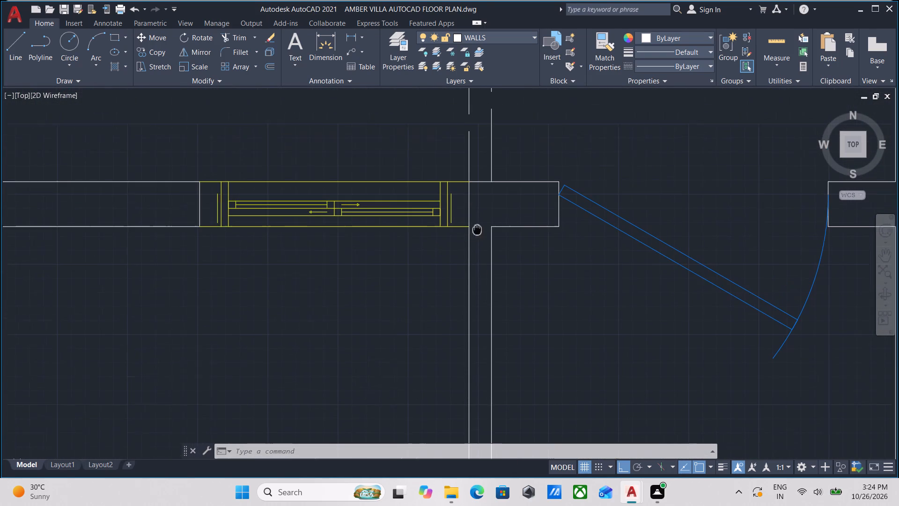
middle_drag(477, 231, 476, 235)
key(t)
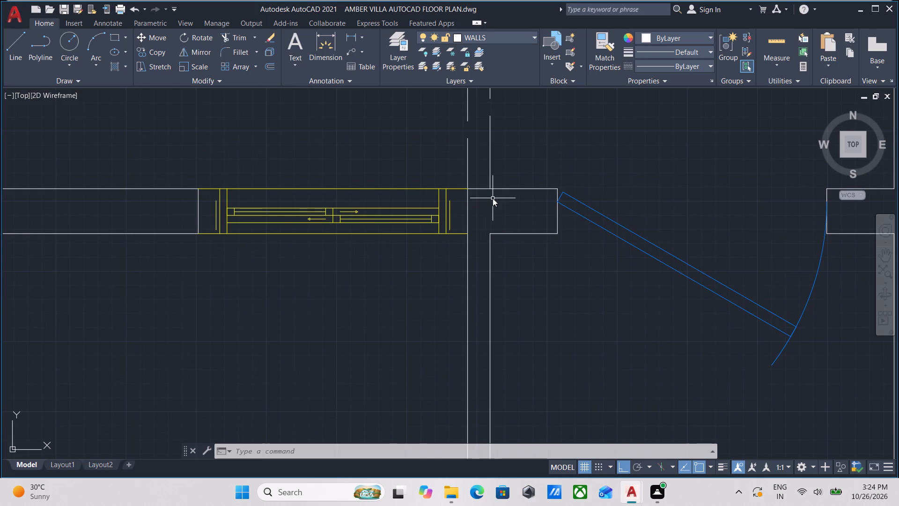
key(r)
key(Return)
click(487, 200)
click(464, 214)
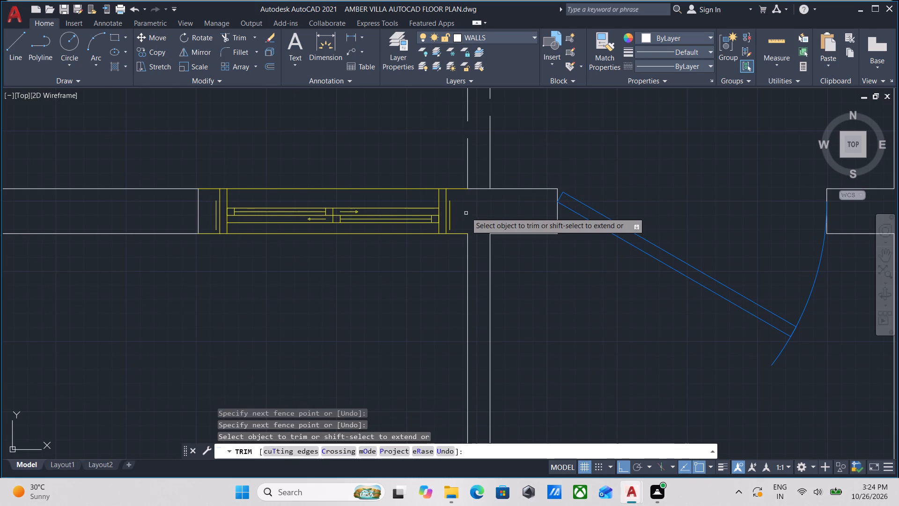
scroll(476, 208, down, 2)
scroll(476, 208, up, 2)
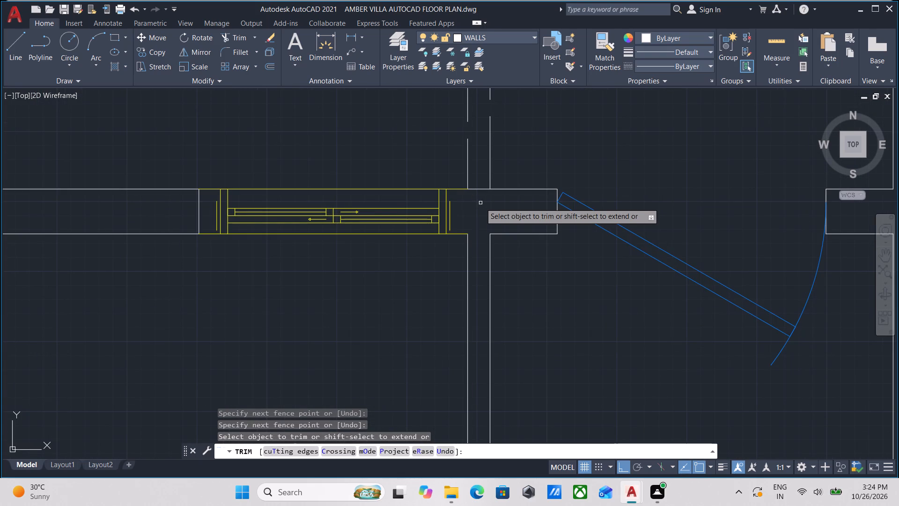
scroll(481, 203, down, 2)
middle_drag(482, 207, 501, 253)
scroll(483, 208, down, 1)
scroll(547, 186, down, 2)
middle_drag(547, 186, 544, 222)
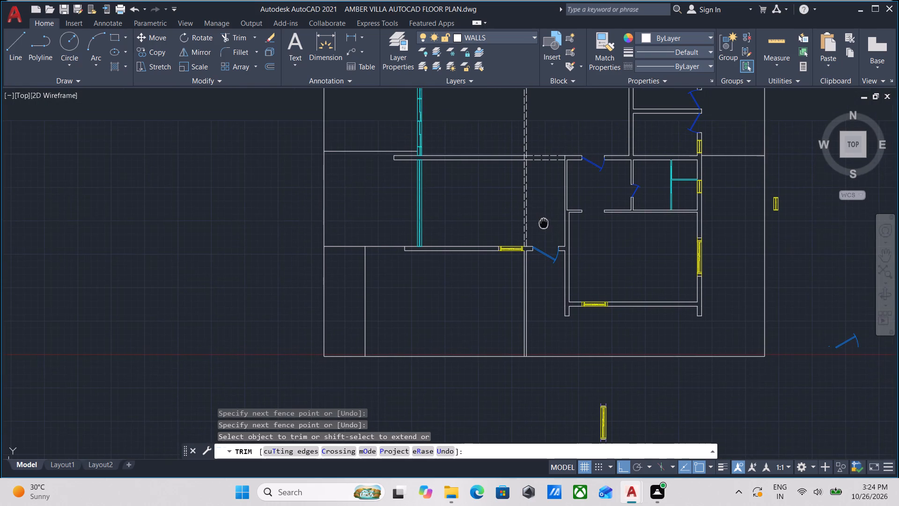
middle_drag(544, 222, 544, 223)
key(Escape)
Examine the long central wall, its dashed-line crossing and its western end at the glazed partition for stray linework.
middle_drag(543, 187, 538, 271)
scroll(531, 238, up, 4)
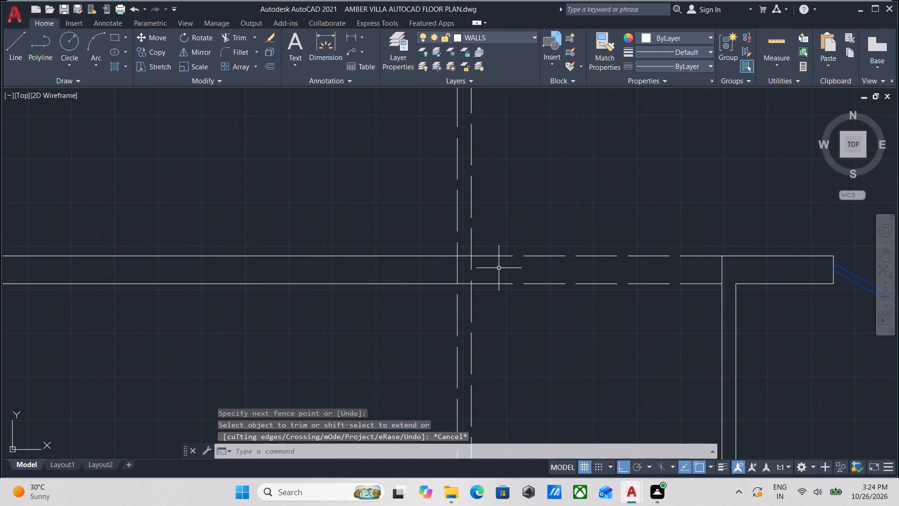
scroll(499, 268, up, 1)
scroll(501, 253, down, 2)
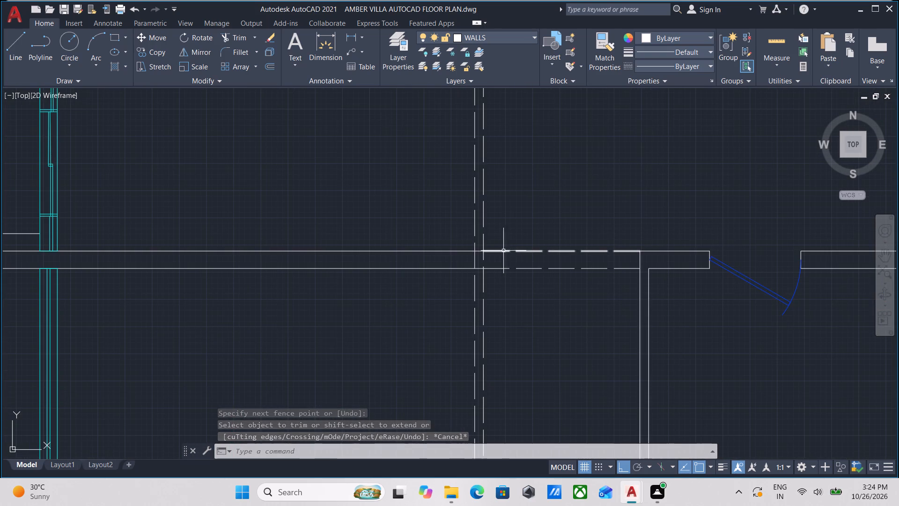
scroll(513, 228, down, 3)
scroll(611, 208, down, 1)
middle_drag(611, 208, 522, 208)
scroll(479, 230, up, 2)
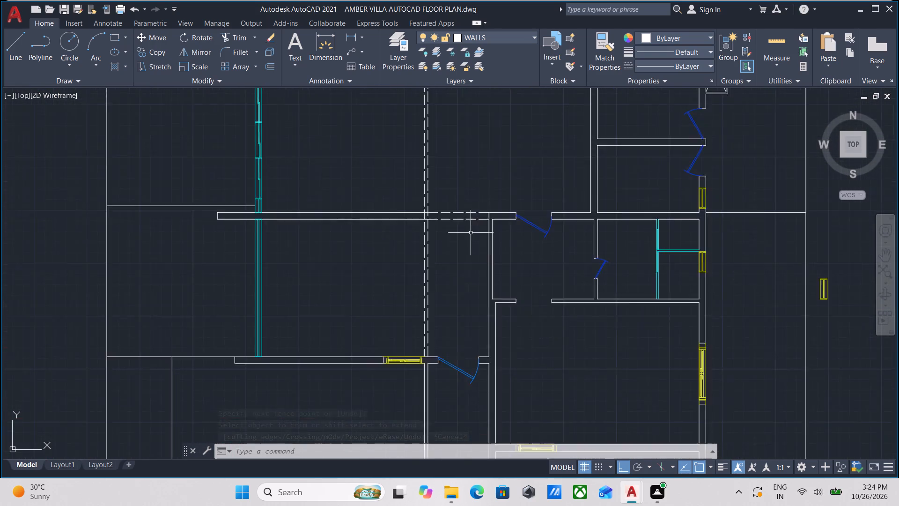
scroll(471, 233, up, 1)
scroll(259, 216, down, 2)
middle_drag(267, 219, 370, 217)
scroll(241, 209, up, 3)
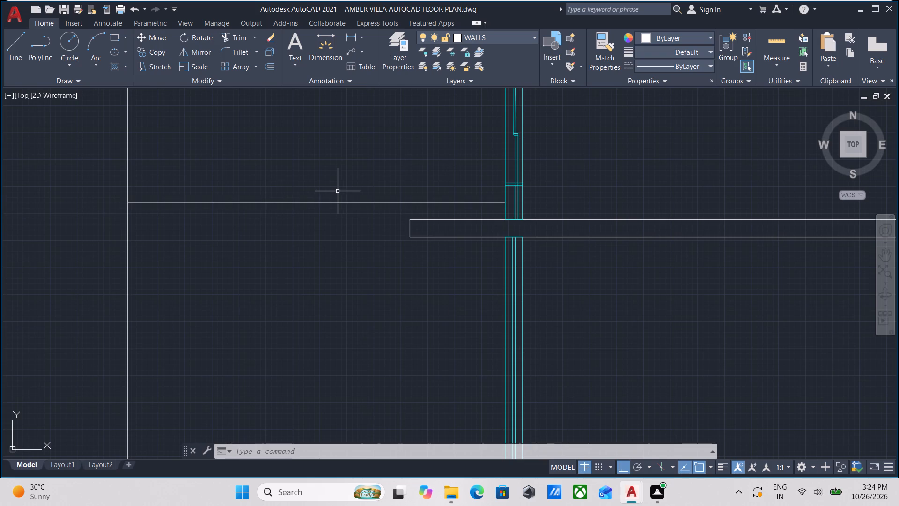
scroll(338, 191, down, 2)
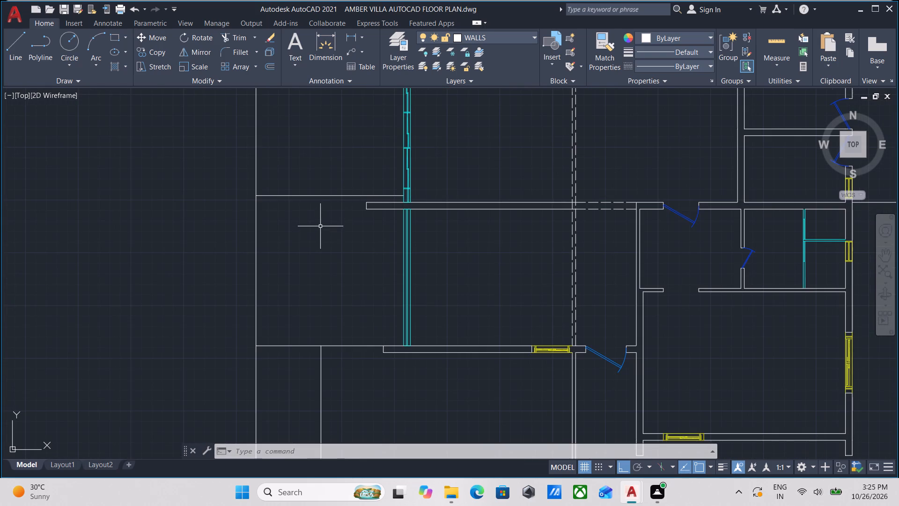
Review the southwestern rooms, boundary lines and southern walls for remaining linework to correct.
middle_drag(488, 239, 493, 133)
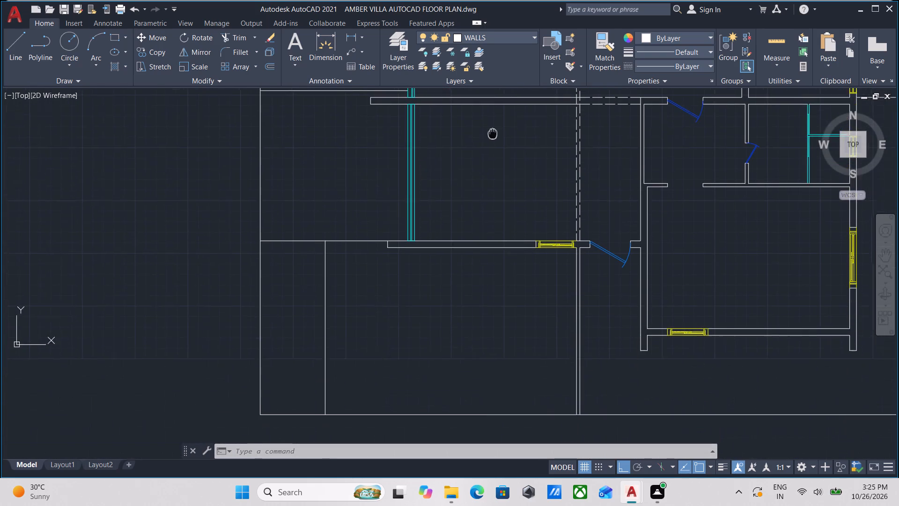
middle_drag(493, 133, 495, 128)
middle_drag(429, 290, 405, 206)
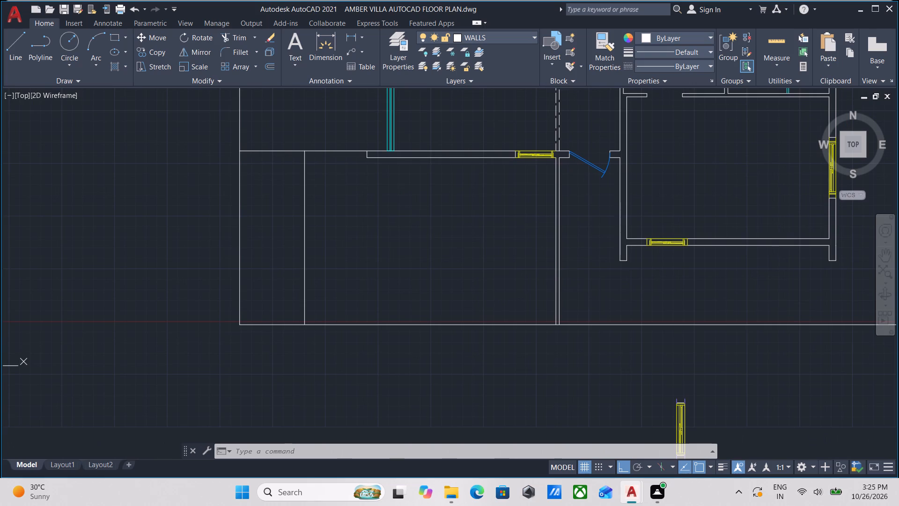
scroll(396, 226, down, 1)
middle_drag(414, 246, 422, 257)
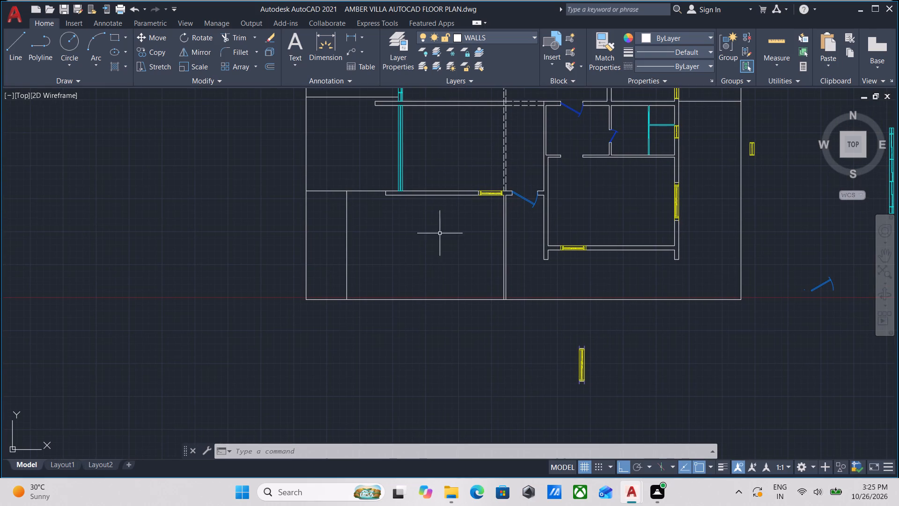
scroll(383, 222, down, 2)
middle_drag(385, 223, 413, 231)
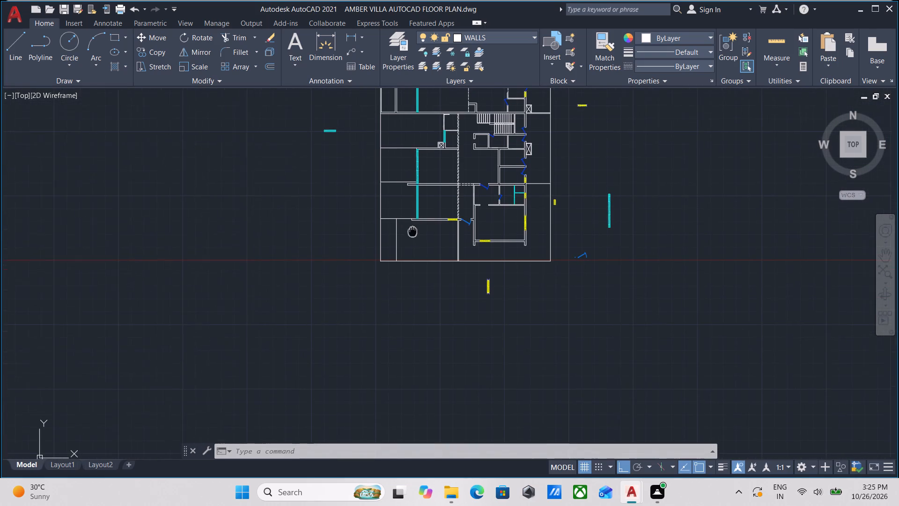
middle_drag(413, 231, 414, 232)
scroll(414, 232, up, 2)
middle_drag(432, 221, 432, 335)
middle_drag(453, 225, 455, 233)
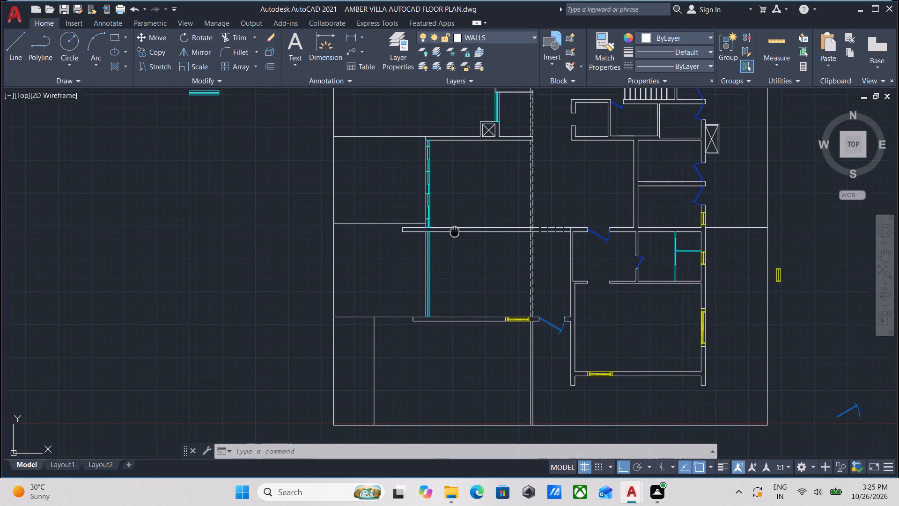
middle_drag(455, 233, 445, 310)
scroll(428, 247, up, 1)
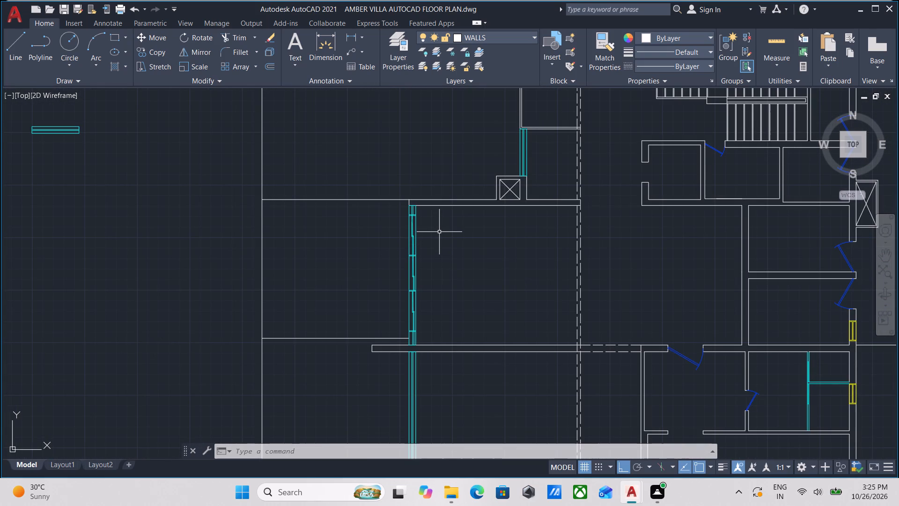
Inspect the northern rooms, window wall and northern boundary strip from west to east for remaining wall corrections.
middle_drag(431, 268, 418, 355)
middle_drag(427, 260, 401, 322)
middle_drag(401, 245, 404, 292)
scroll(388, 212, up, 2)
scroll(412, 205, down, 2)
middle_drag(412, 205, 386, 293)
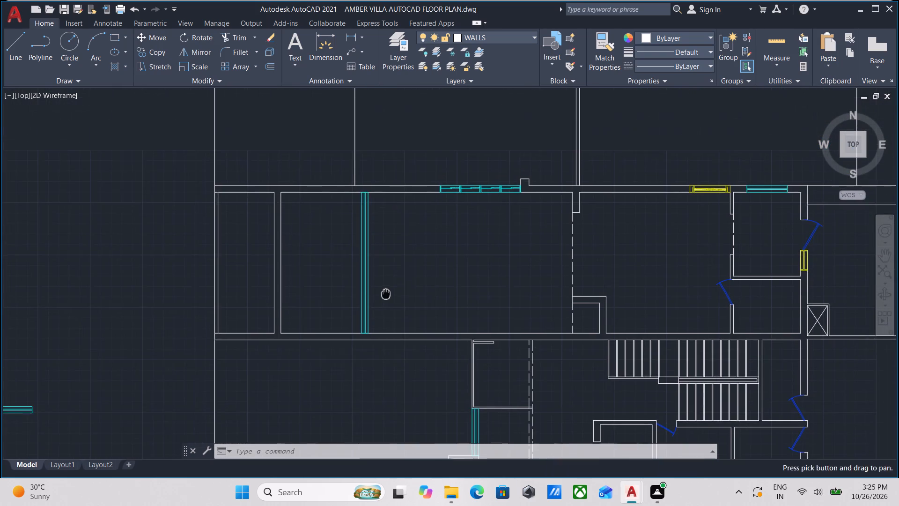
scroll(402, 267, down, 1)
middle_drag(393, 295, 350, 347)
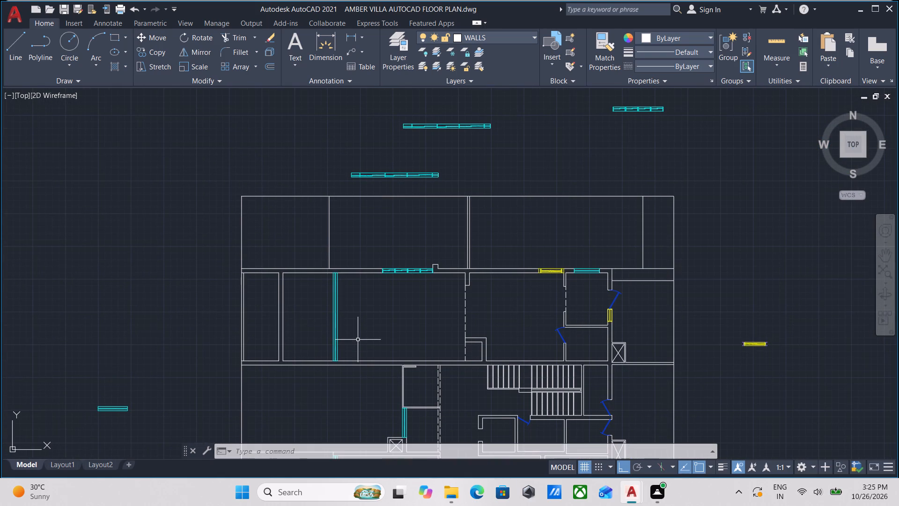
scroll(353, 324, up, 3)
scroll(378, 295, down, 2)
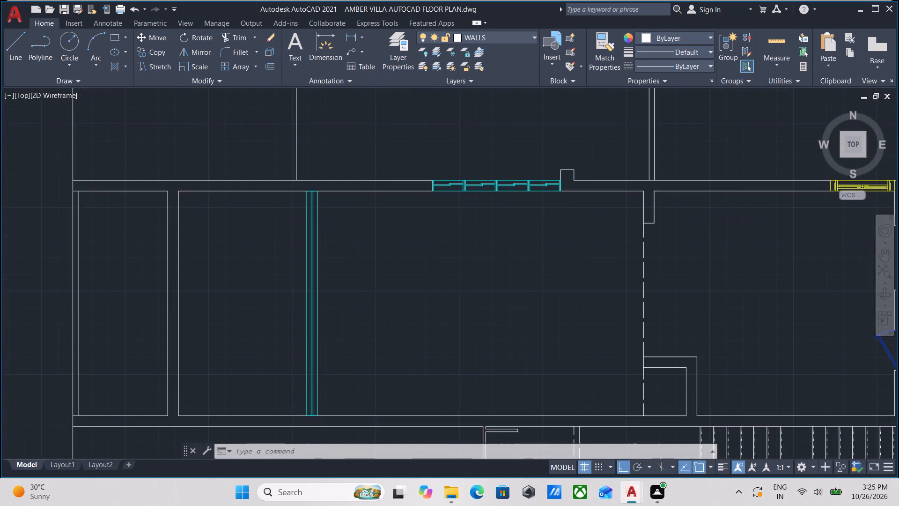
middle_drag(378, 295, 386, 329)
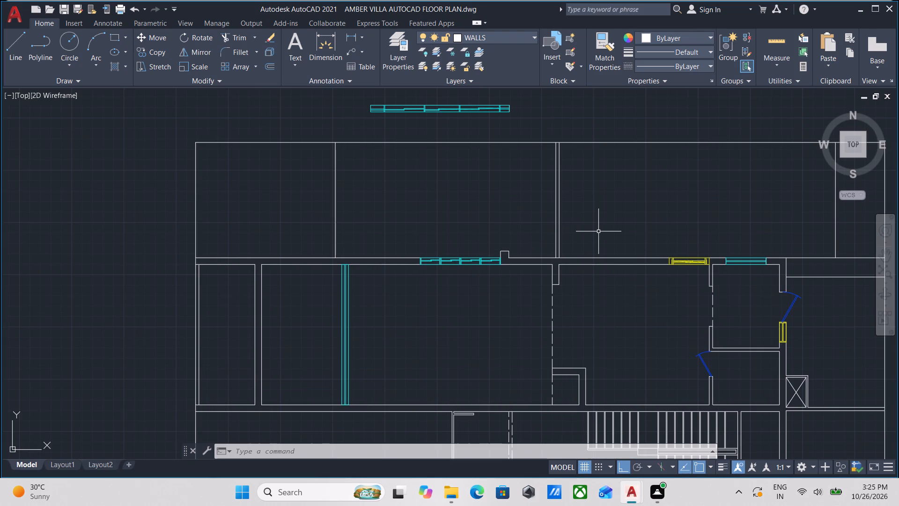
scroll(534, 162, down, 1)
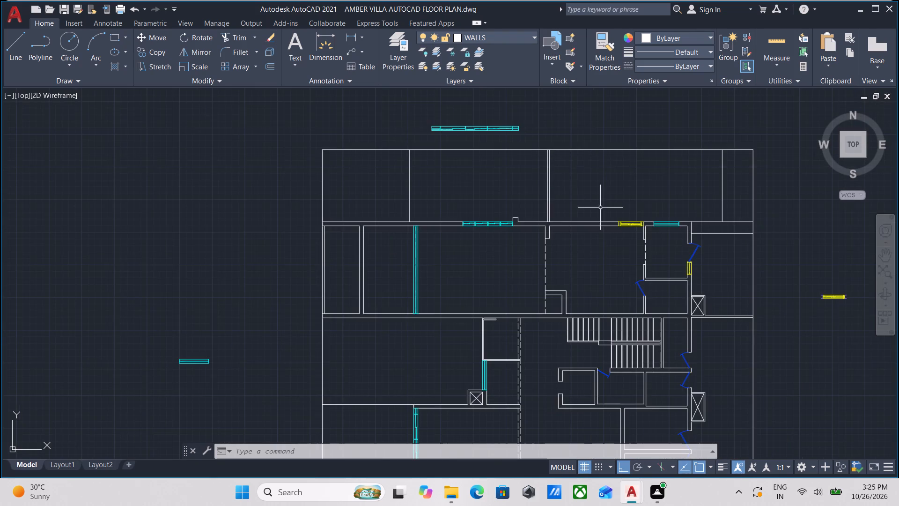
scroll(570, 199, up, 2)
scroll(530, 183, up, 2)
scroll(600, 185, down, 2)
middle_drag(606, 188, 484, 188)
scroll(486, 188, down, 2)
middle_drag(479, 189, 327, 191)
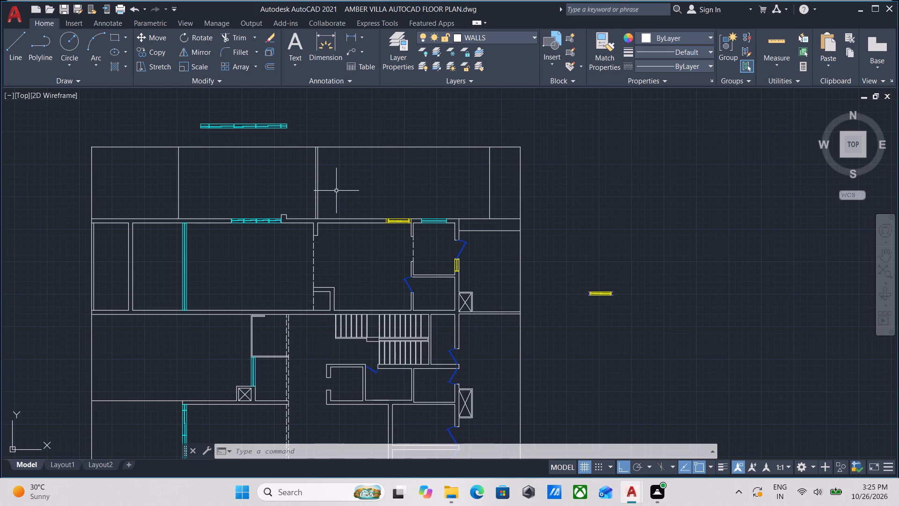
scroll(460, 226, up, 1)
scroll(511, 213, up, 1)
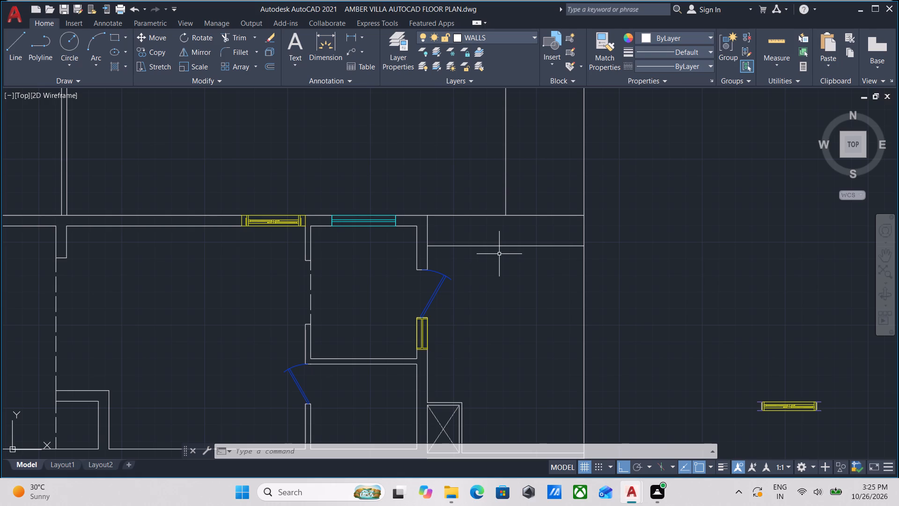
scroll(305, 239, down, 1)
middle_drag(313, 241, 427, 242)
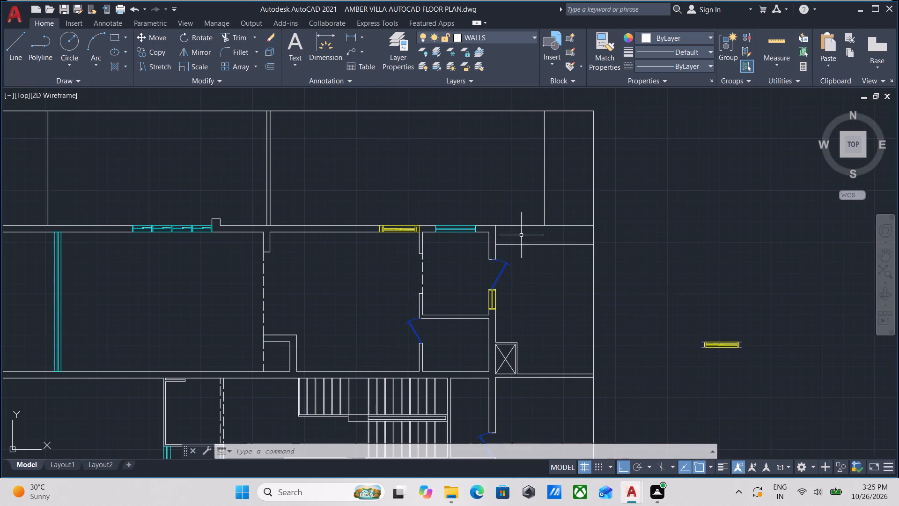
scroll(569, 235, up, 1)
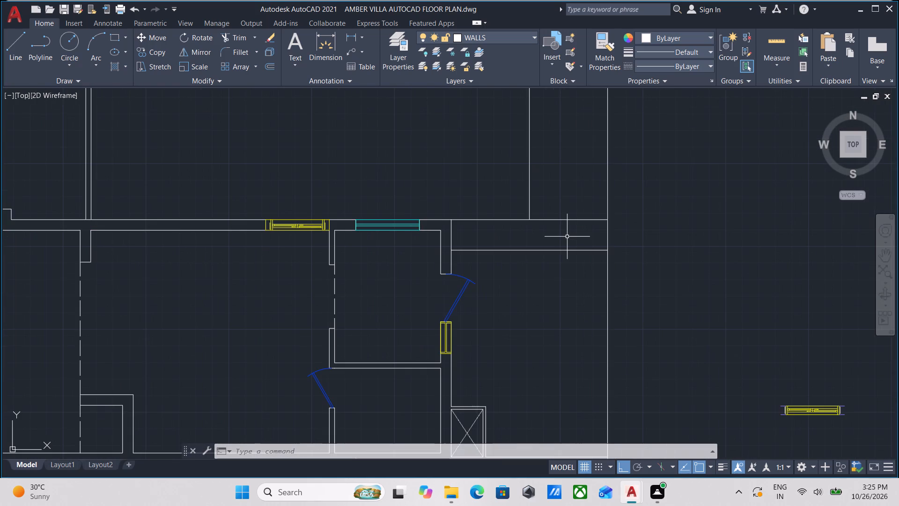
scroll(349, 214, down, 1)
middle_drag(347, 214, 534, 209)
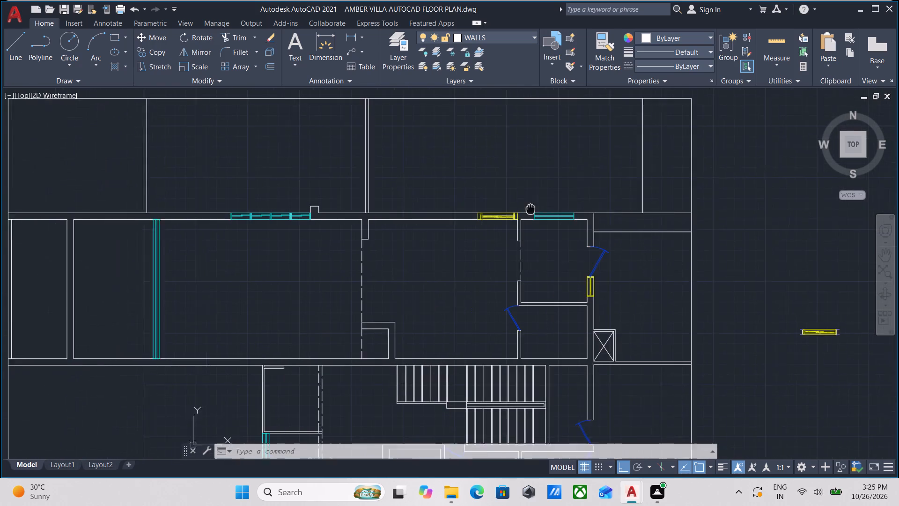
middle_drag(534, 209, 539, 208)
middle_drag(74, 181, 327, 181)
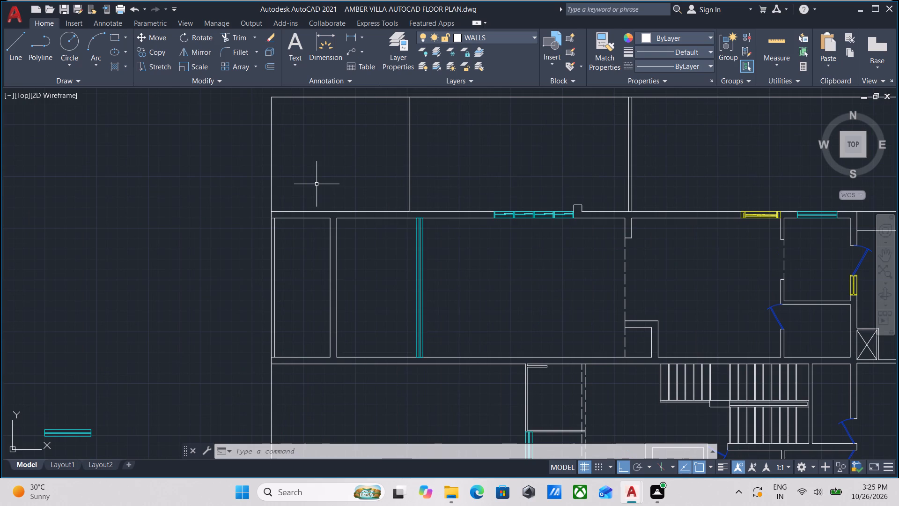
Review the overall floor plan, including the staircase core and the northern open strip, for completeness.
scroll(383, 179, down, 2)
middle_drag(383, 179, 311, 190)
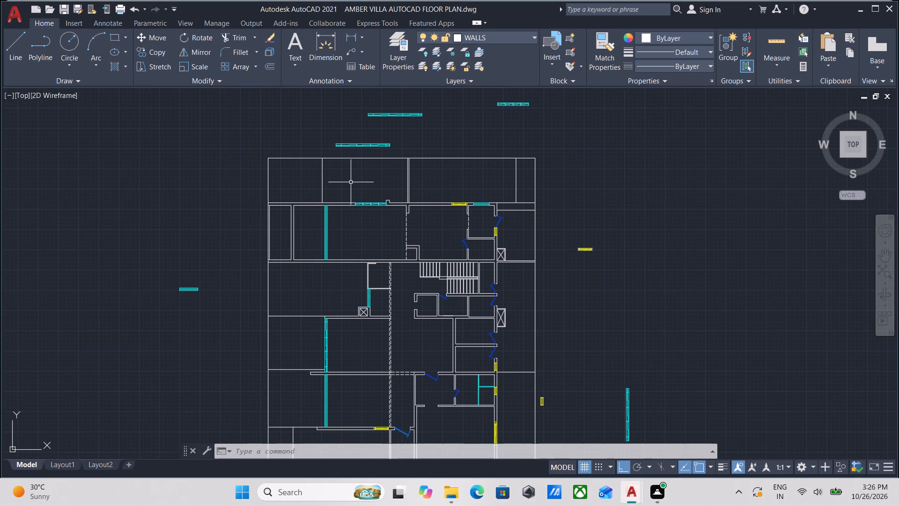
scroll(391, 170, up, 1)
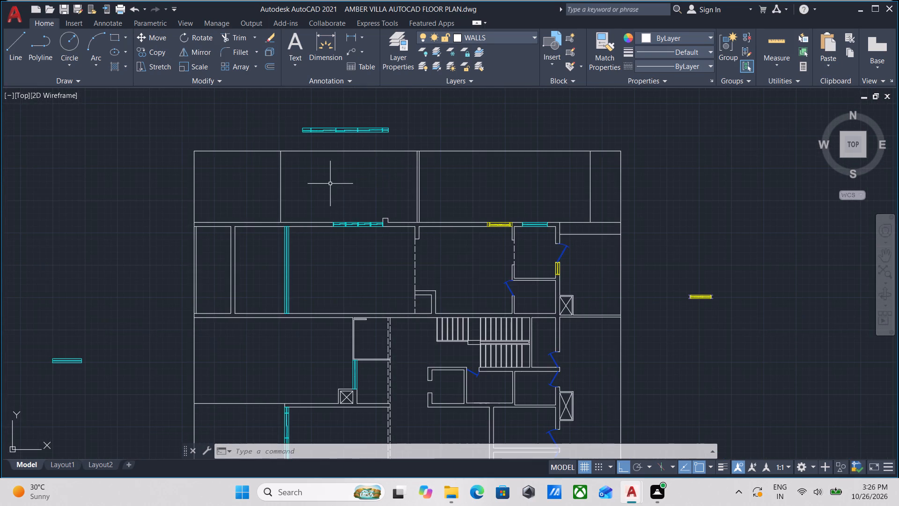
scroll(330, 184, up, 1)
scroll(335, 180, down, 2)
middle_drag(337, 180, 361, 186)
scroll(626, 225, down, 1)
middle_drag(626, 225, 592, 185)
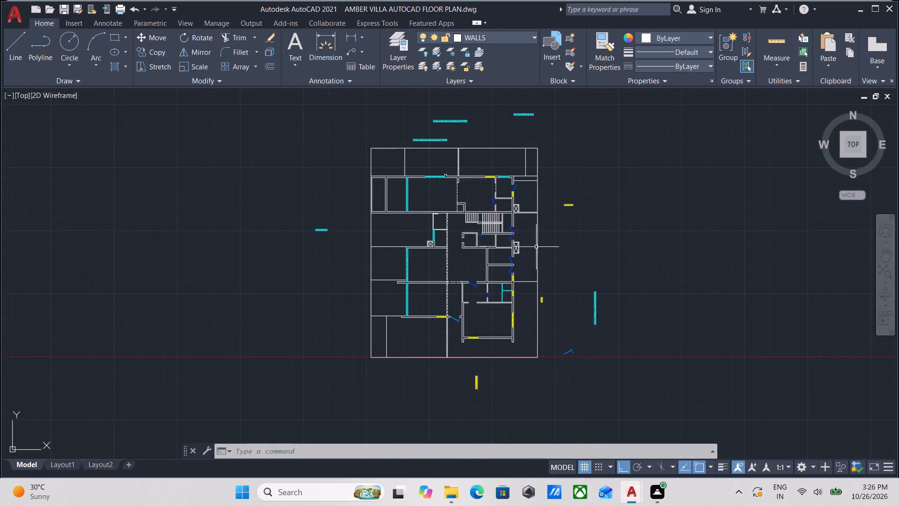
scroll(514, 284, up, 3)
scroll(425, 283, down, 1)
middle_drag(425, 283, 463, 353)
middle_drag(389, 210, 403, 280)
scroll(442, 311, up, 2)
middle_drag(399, 252, 409, 341)
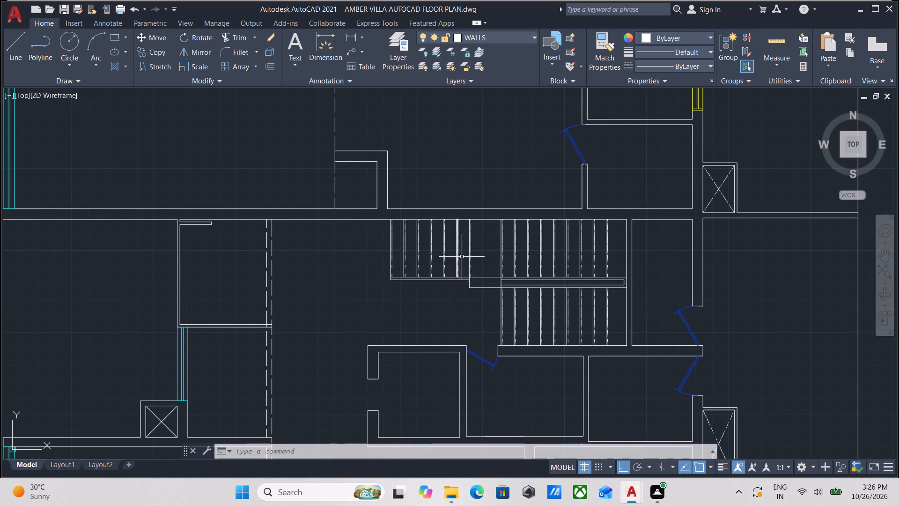
scroll(460, 248, down, 1)
middle_drag(460, 250, 479, 343)
scroll(477, 337, down, 1)
middle_drag(366, 241, 376, 271)
scroll(367, 250, up, 1)
middle_drag(359, 225, 359, 251)
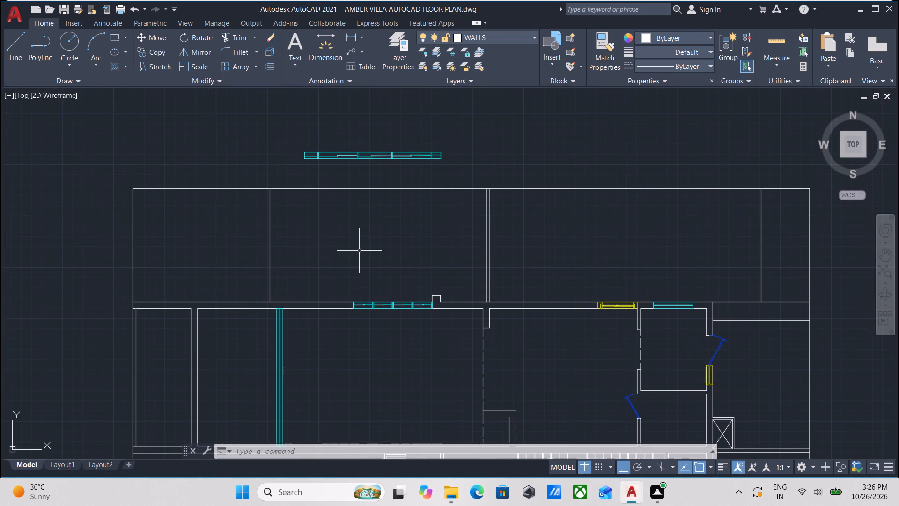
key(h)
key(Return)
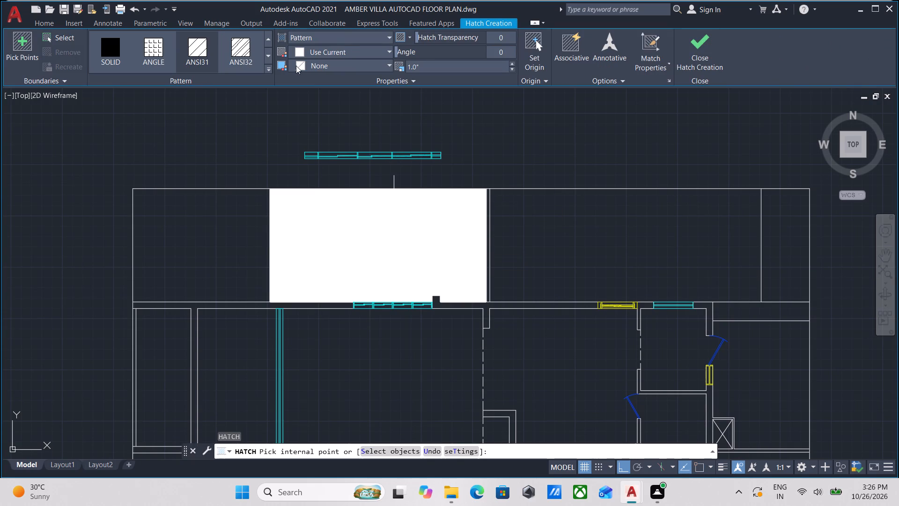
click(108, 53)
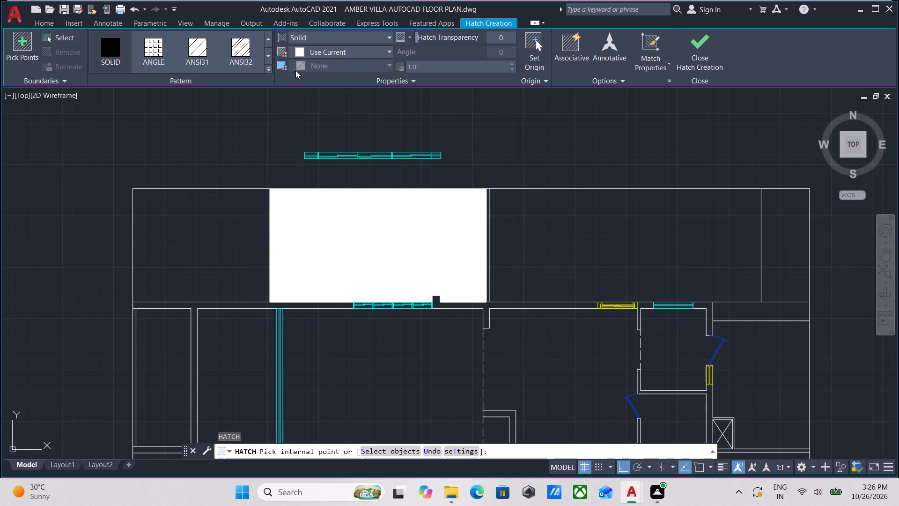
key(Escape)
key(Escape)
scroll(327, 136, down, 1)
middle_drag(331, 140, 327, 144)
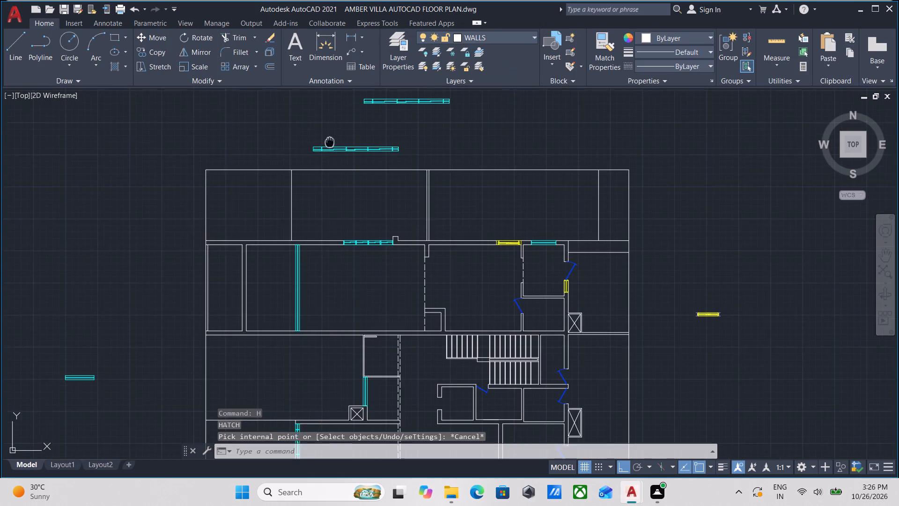
Examine the wall corner above the central glazed partition and the surrounding western rooms for wall junctions still open before hatching.
middle_drag(327, 144, 279, 167)
scroll(305, 153, down, 2)
scroll(290, 256, up, 4)
scroll(312, 234, down, 1)
middle_drag(312, 234, 293, 245)
scroll(343, 210, up, 3)
middle_drag(311, 235, 330, 114)
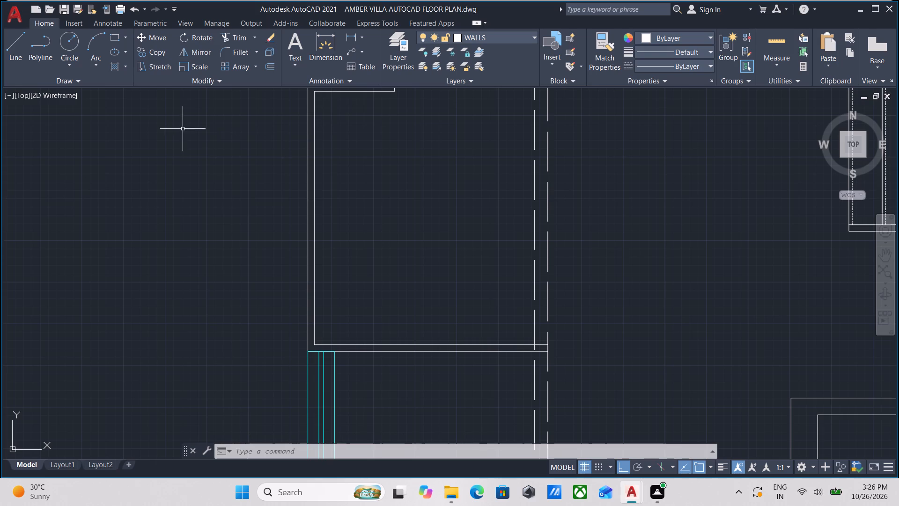
scroll(182, 129, down, 1)
middle_drag(182, 129, 353, 214)
scroll(250, 207, down, 2)
middle_drag(251, 210, 324, 233)
middle_drag(245, 246, 311, 272)
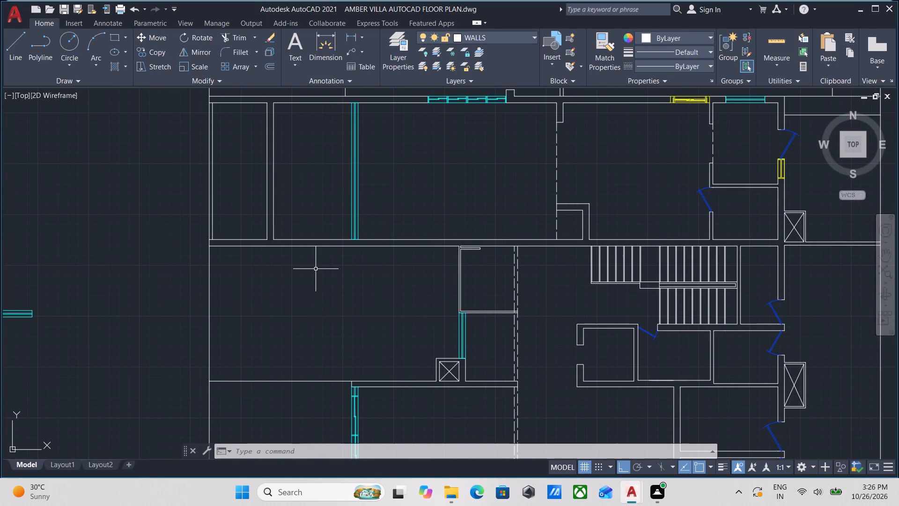
Draw lines closing the gap at the northwestern cross-wall's north end and continuing its east face across the northern wall.
scroll(298, 269, down, 2)
middle_drag(294, 277, 336, 337)
scroll(319, 261, up, 3)
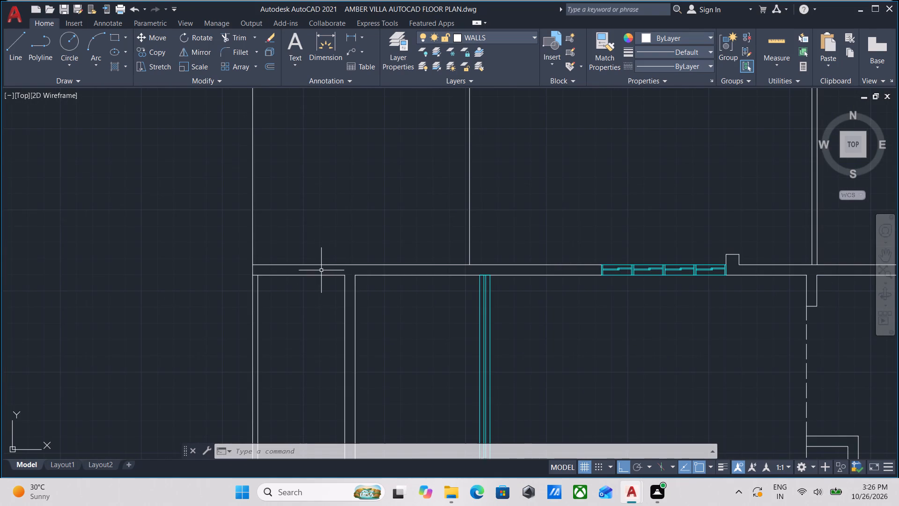
scroll(347, 289, up, 2)
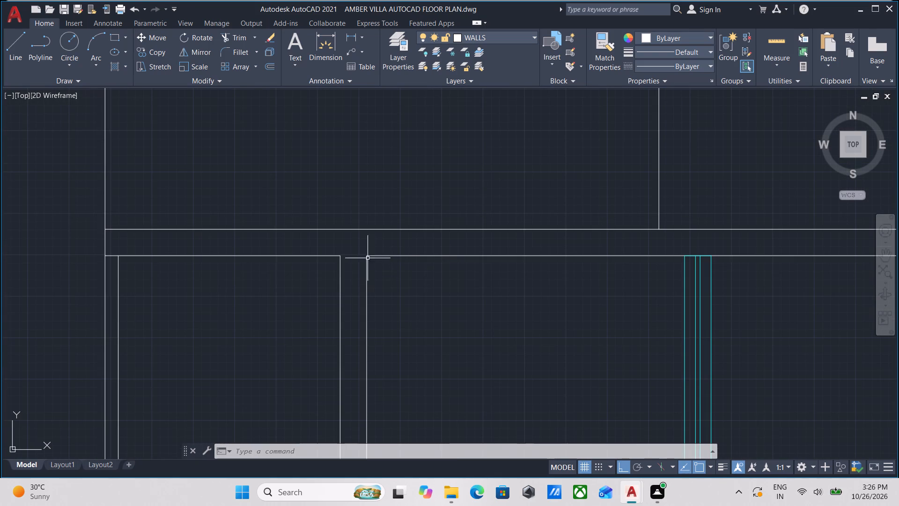
scroll(337, 236, up, 1)
key(l)
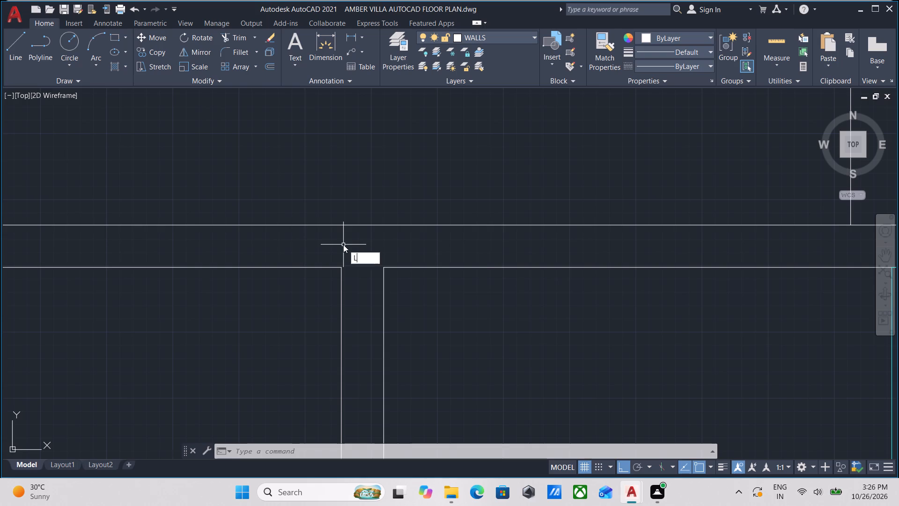
key(Return)
scroll(343, 262, up, 2)
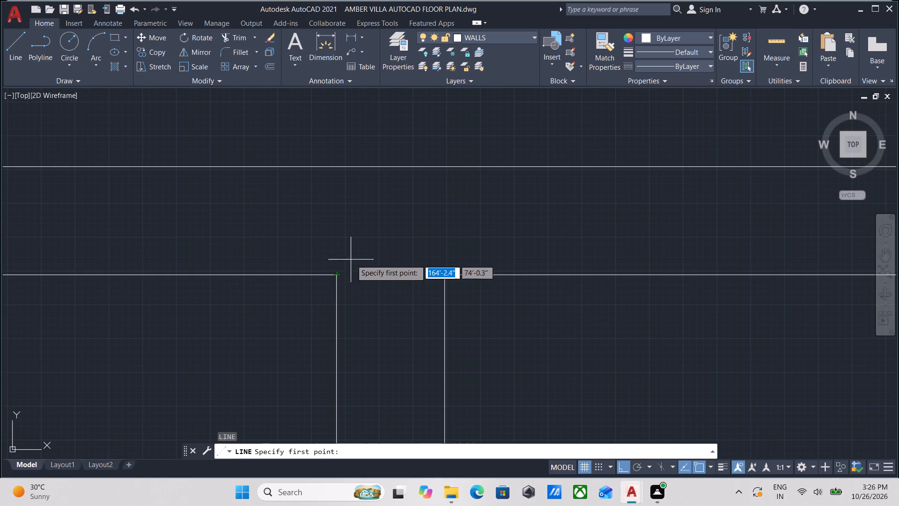
click(337, 274)
click(447, 275)
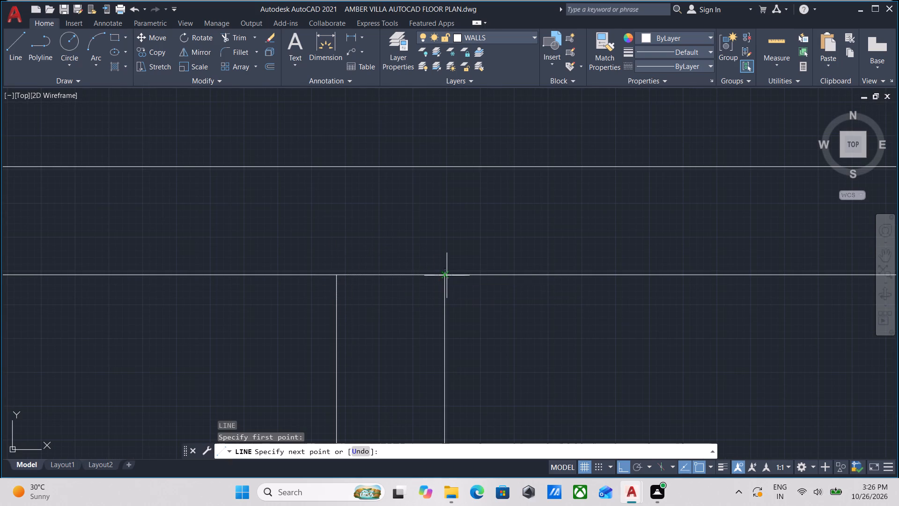
middle_drag(442, 205, 468, 280)
click(472, 239)
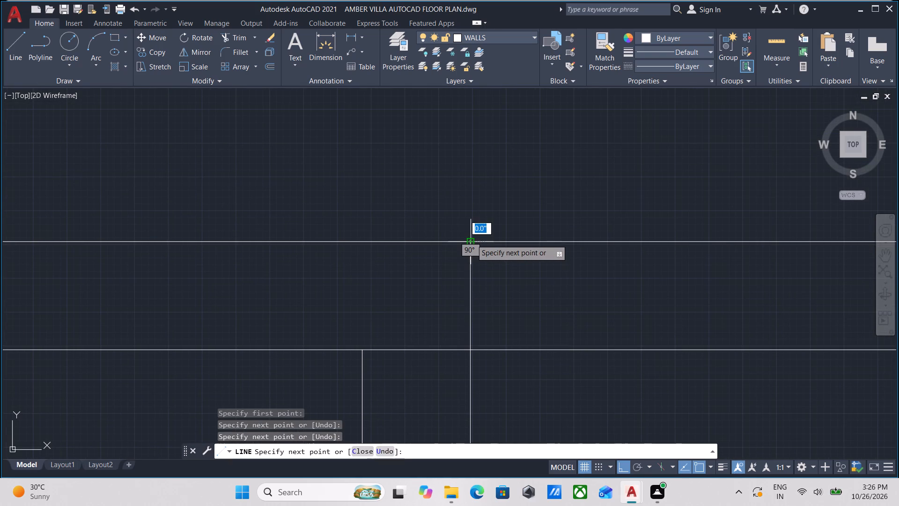
key(Escape)
Draw lines closing the gap at the same cross-wall's south end and continuing its east face 8" across the long central wall.
scroll(474, 258, down, 2)
middle_drag(500, 338, 457, 199)
scroll(481, 267, down, 3)
middle_drag(458, 275, 434, 174)
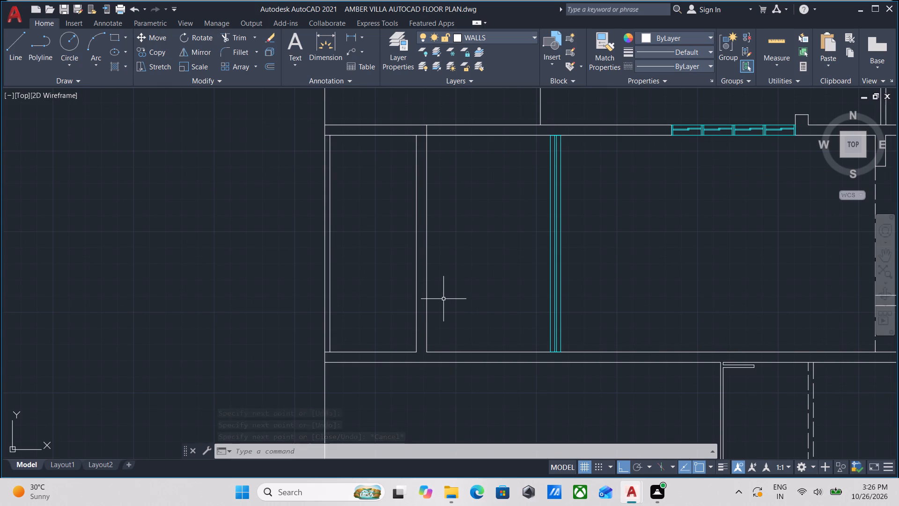
scroll(408, 321, down, 1)
scroll(414, 342, up, 2)
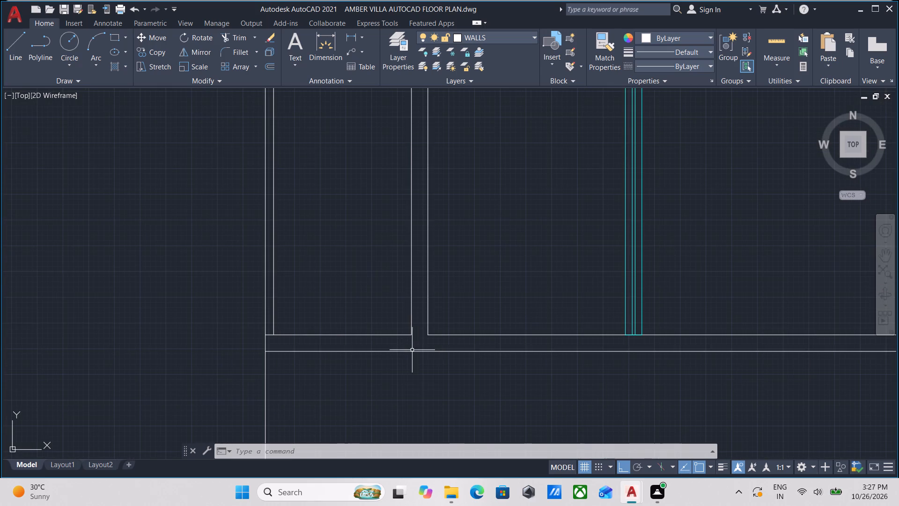
scroll(435, 300, down, 1)
middle_drag(442, 293, 443, 323)
scroll(444, 317, down, 2)
middle_drag(444, 318, 444, 337)
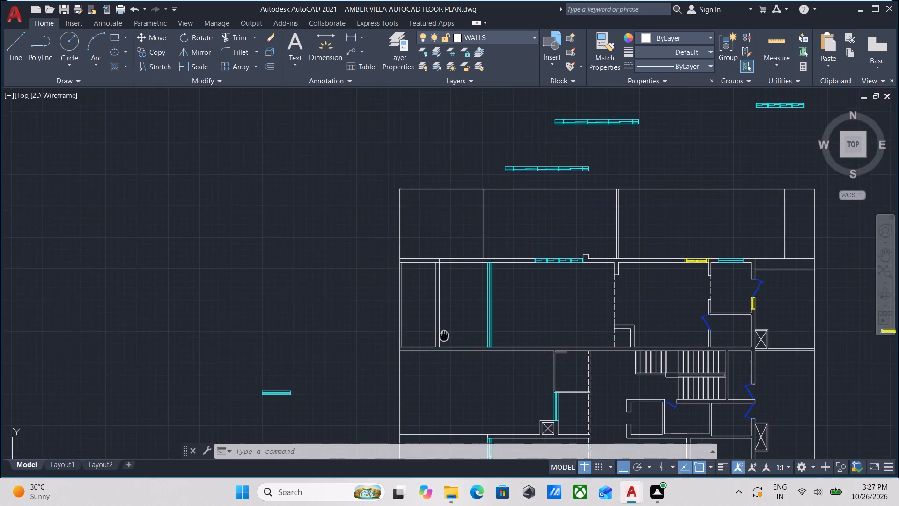
middle_drag(444, 337, 444, 340)
scroll(444, 340, up, 4)
middle_drag(407, 288, 408, 256)
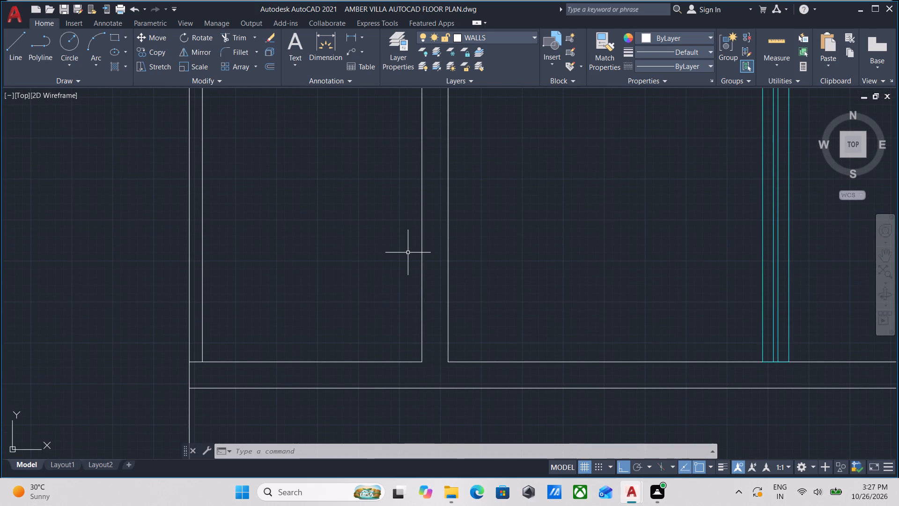
key(l)
key(Return)
scroll(431, 339, up, 1)
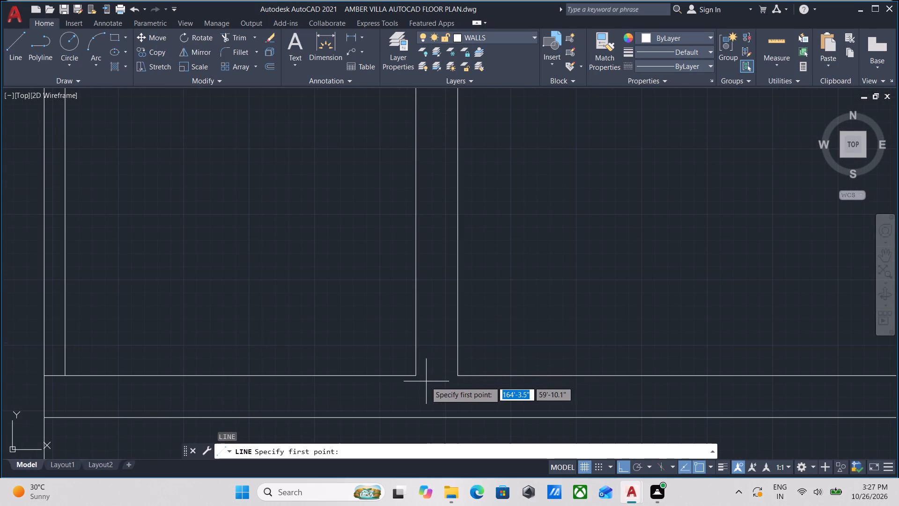
scroll(420, 389, up, 3)
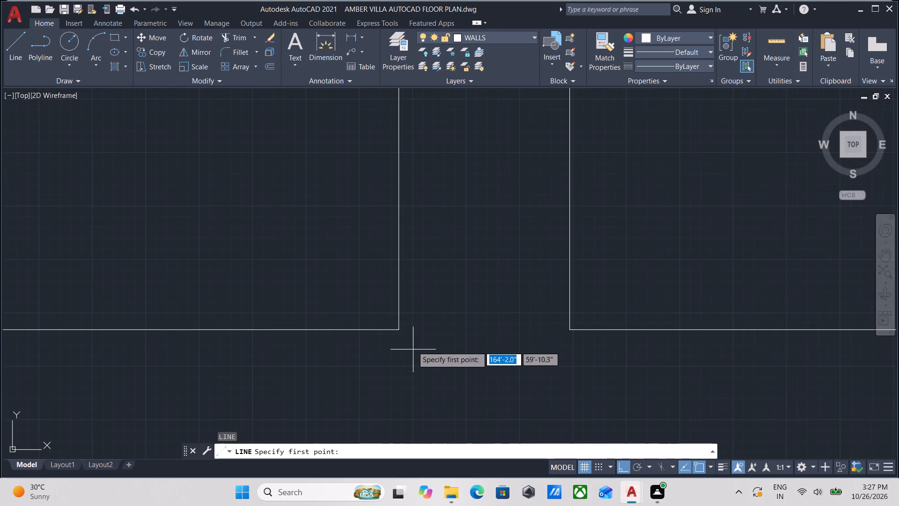
click(400, 327)
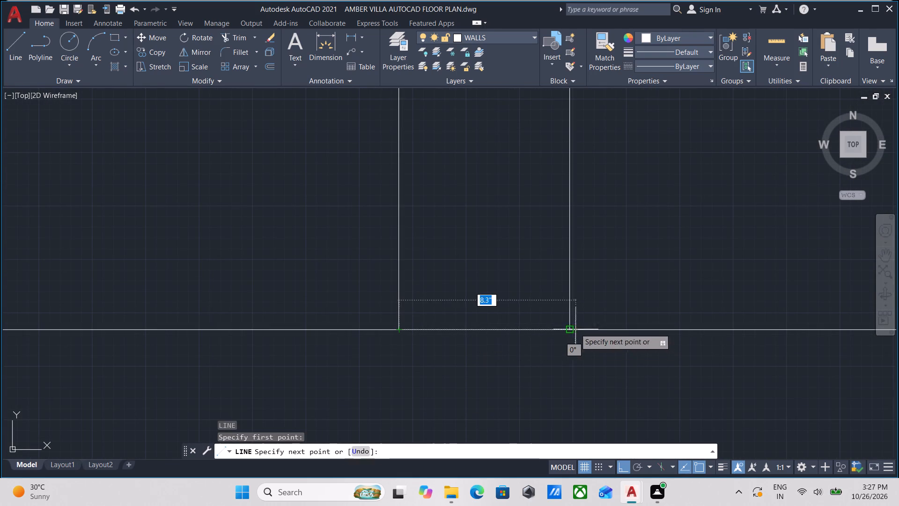
click(567, 328)
scroll(563, 413, down, 1)
middle_drag(563, 413, 544, 207)
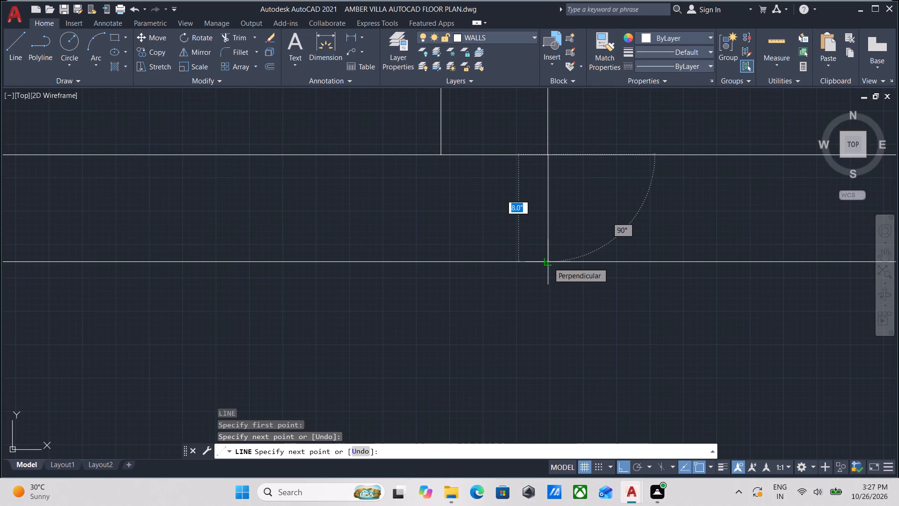
click(548, 262)
key(Escape)
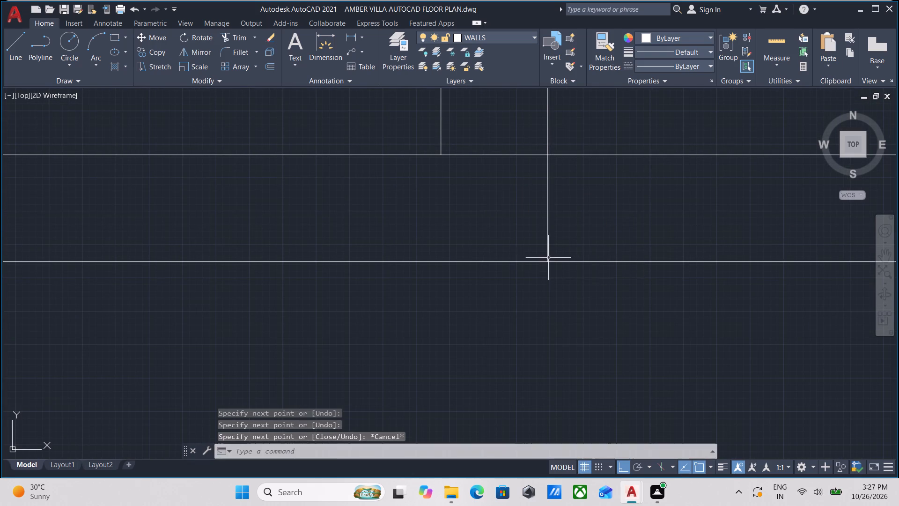
Examine the northern wall between the northwestern cross-wall and the glazed partition for where to divide it.
scroll(548, 258, down, 4)
middle_drag(380, 210, 386, 305)
scroll(410, 215, down, 2)
middle_drag(409, 220, 404, 328)
scroll(422, 245, up, 2)
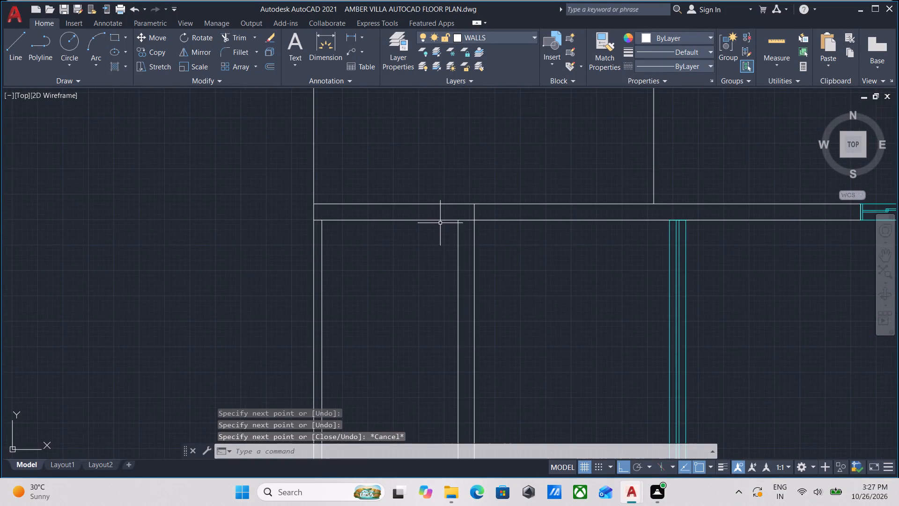
scroll(453, 204, up, 1)
scroll(496, 214, down, 2)
scroll(455, 214, up, 2)
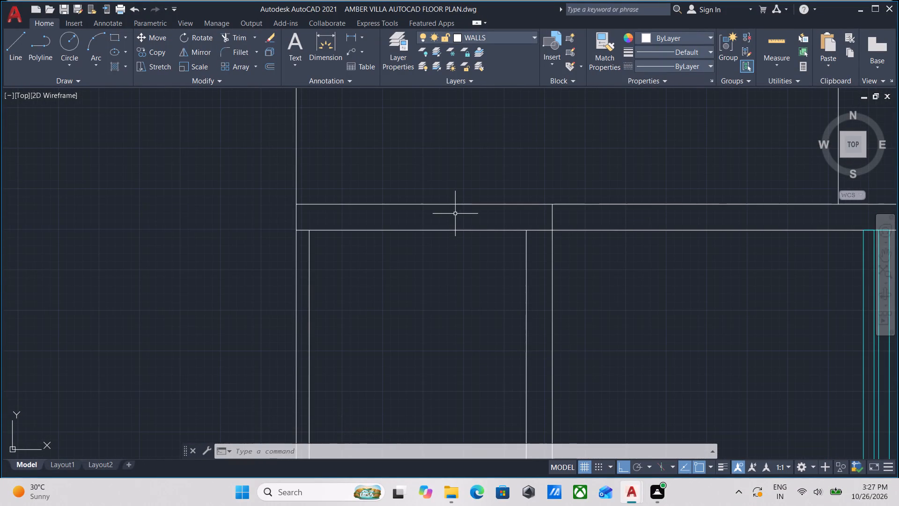
scroll(582, 217, down, 1)
middle_drag(582, 217, 530, 210)
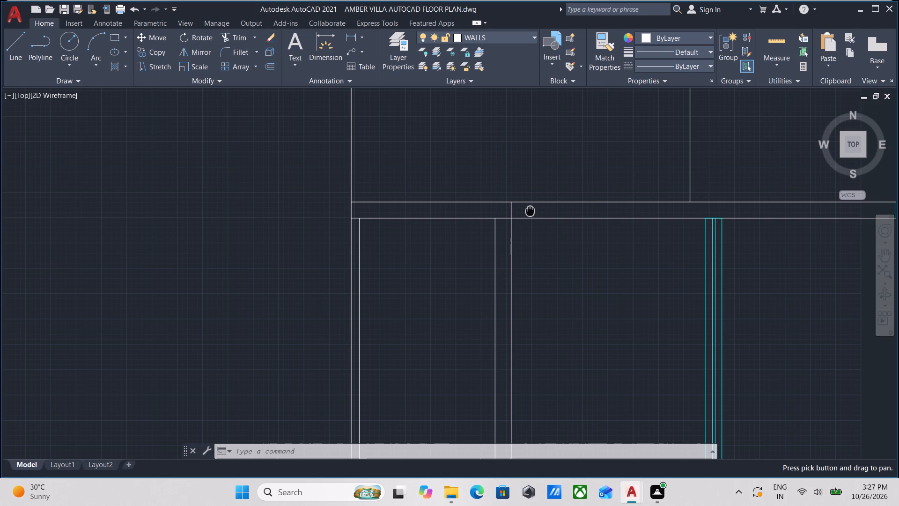
scroll(531, 210, down, 2)
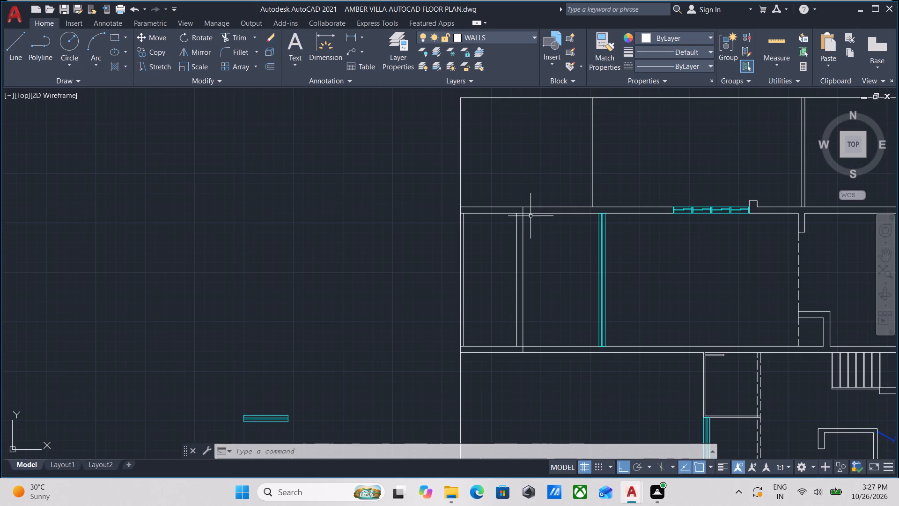
scroll(526, 217, up, 3)
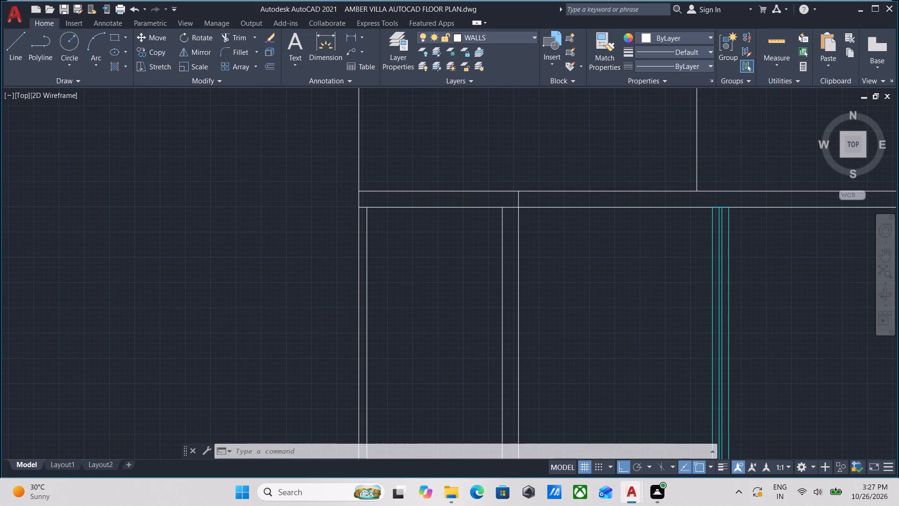
scroll(516, 251, down, 1)
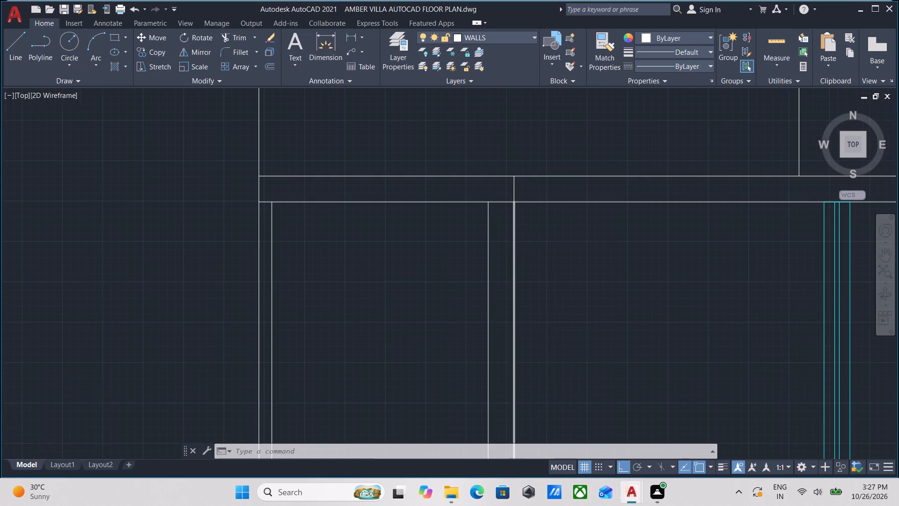
middle_drag(515, 251, 471, 202)
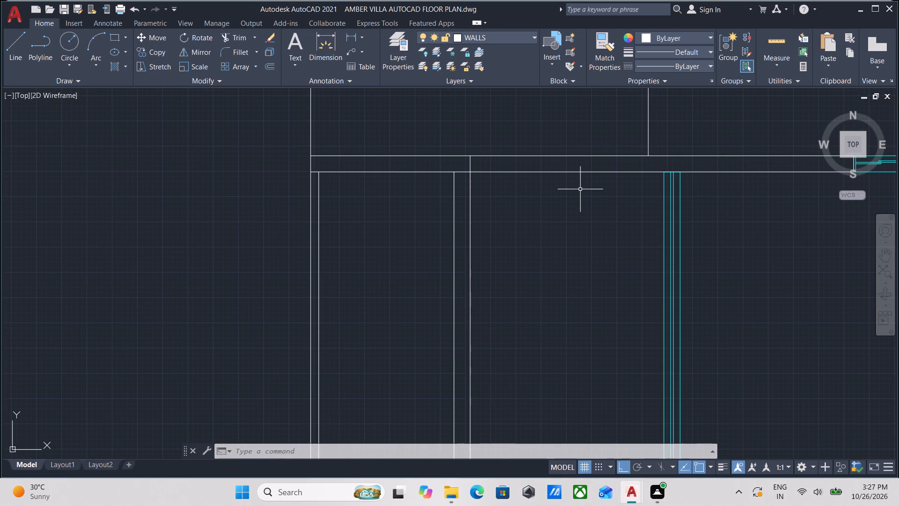
middle_drag(580, 189, 567, 217)
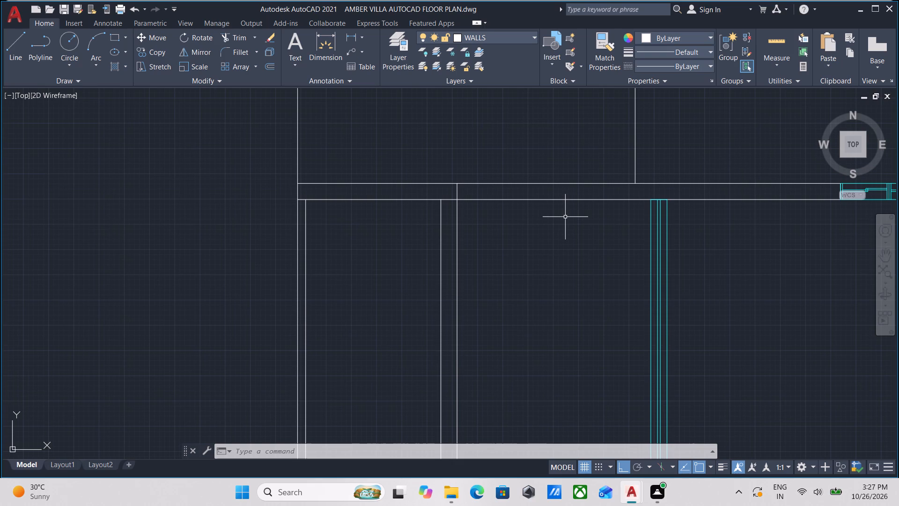
Draw connected vertical lines between the cross-wall and glazed partition: across the northern wall, 14' through the room, and 8" across the central wall.
key(l)
key(Return)
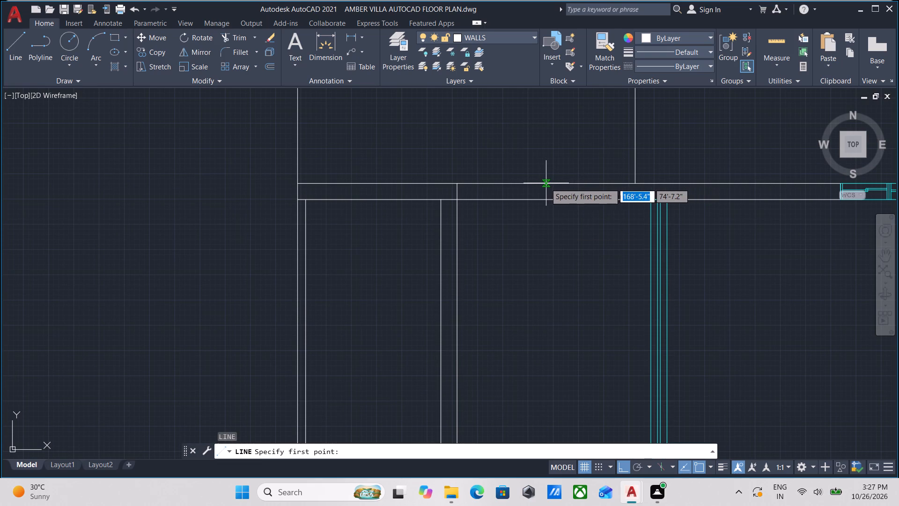
click(545, 183)
click(545, 201)
middle_drag(554, 300, 522, 22)
scroll(538, 162, down, 1)
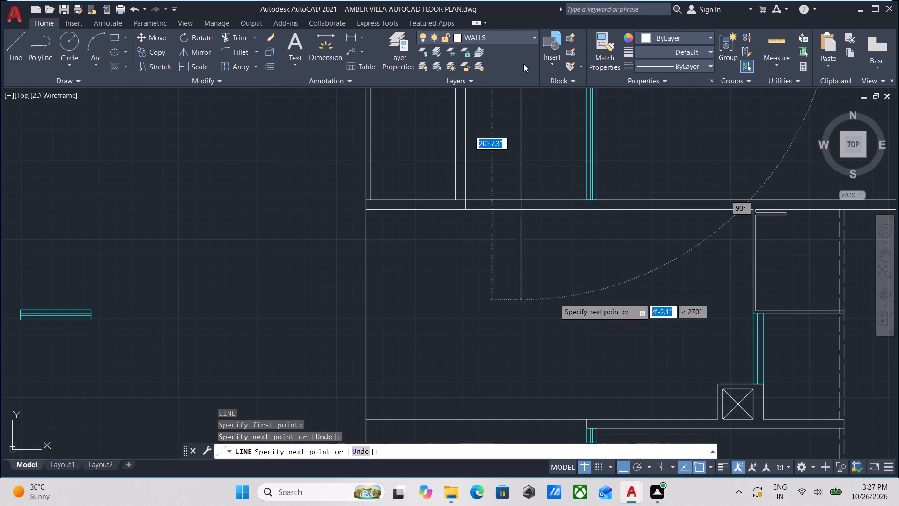
scroll(521, 199, up, 2)
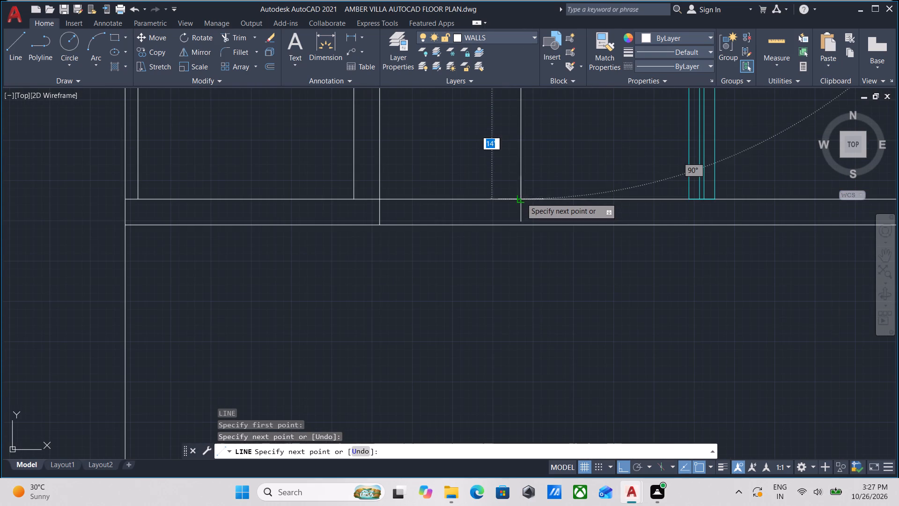
click(523, 197)
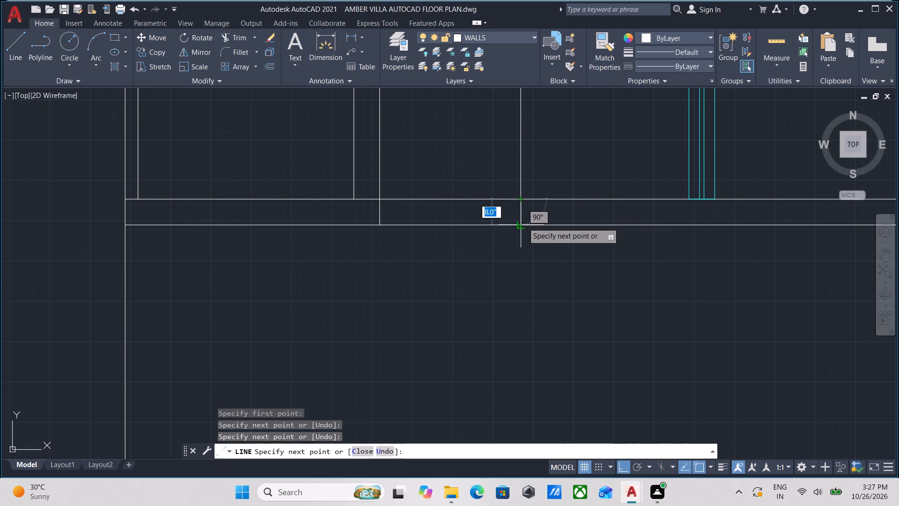
click(523, 223)
key(Escape)
Erase the 14' vertical segment inside the room, keeping the short dividers across the northern and central walls.
scroll(552, 104, down, 2)
middle_drag(551, 131, 552, 231)
drag(555, 187, 543, 185)
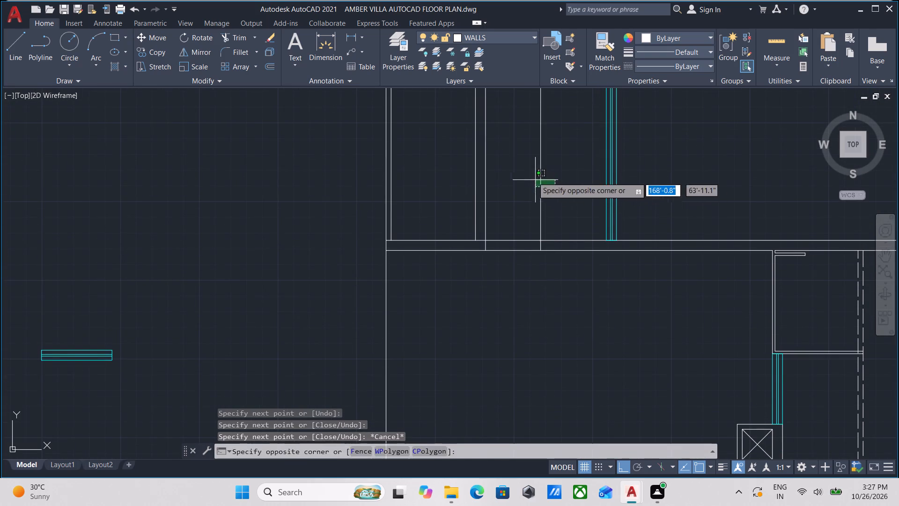
click(531, 175)
scroll(531, 175, down, 1)
middle_drag(531, 178, 530, 262)
right_click(502, 215)
key(Escape)
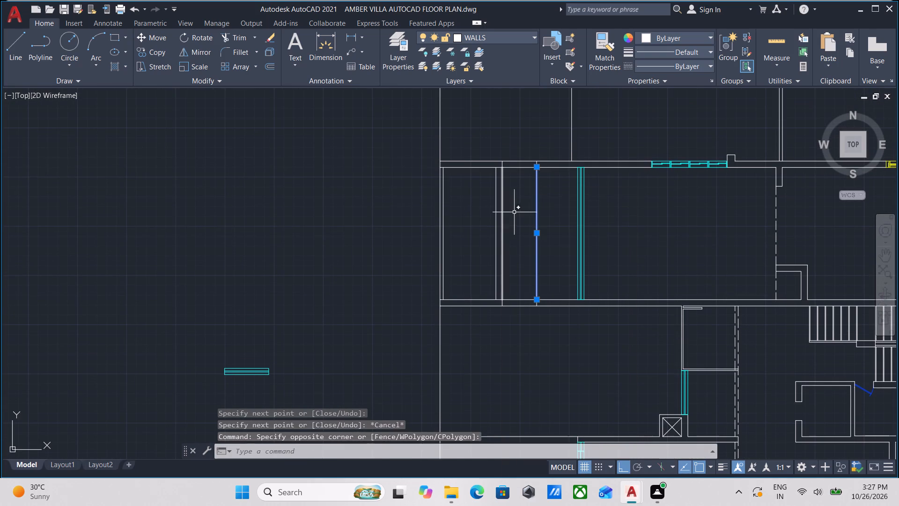
key(Escape)
click(556, 235)
click(536, 208)
right_click(536, 208)
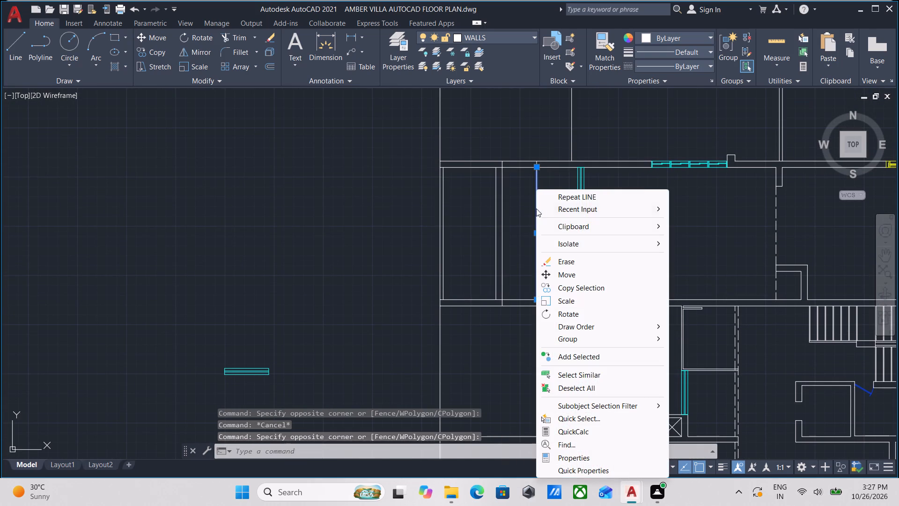
click(557, 255)
Hatch the northwestern cross-wall between the northern and central walls with the GRAVEL pattern.
scroll(529, 128, up, 2)
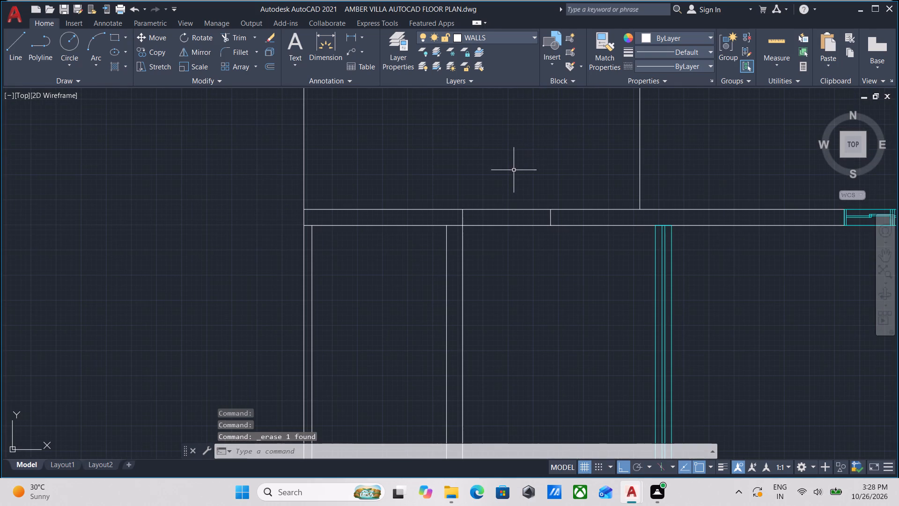
key(h)
key(Return)
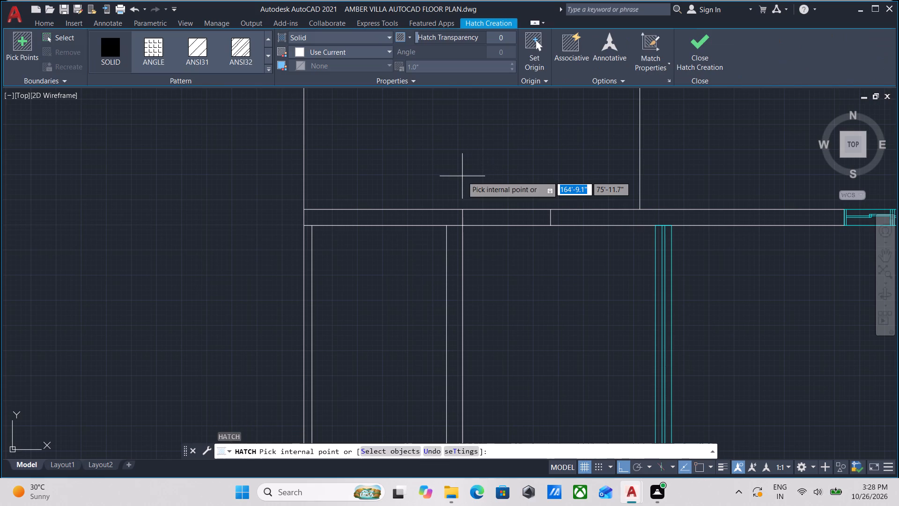
click(263, 53)
click(265, 52)
click(265, 52)
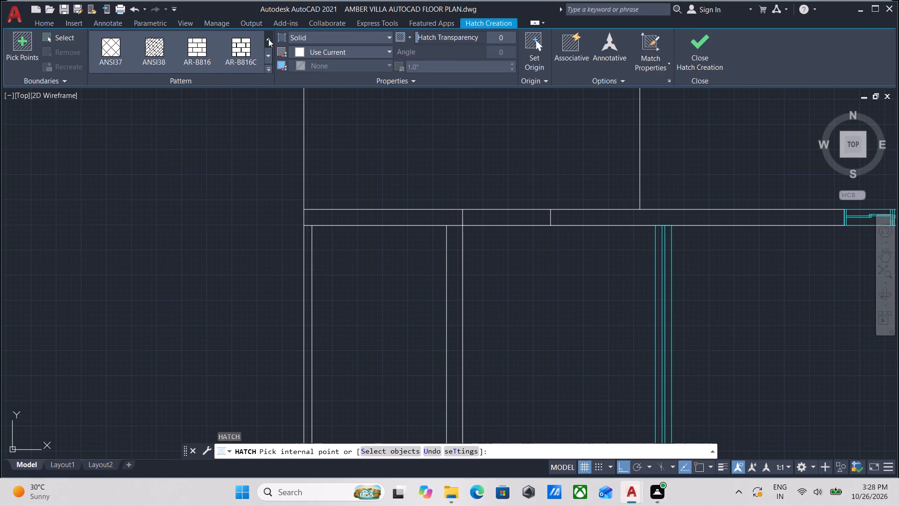
click(267, 55)
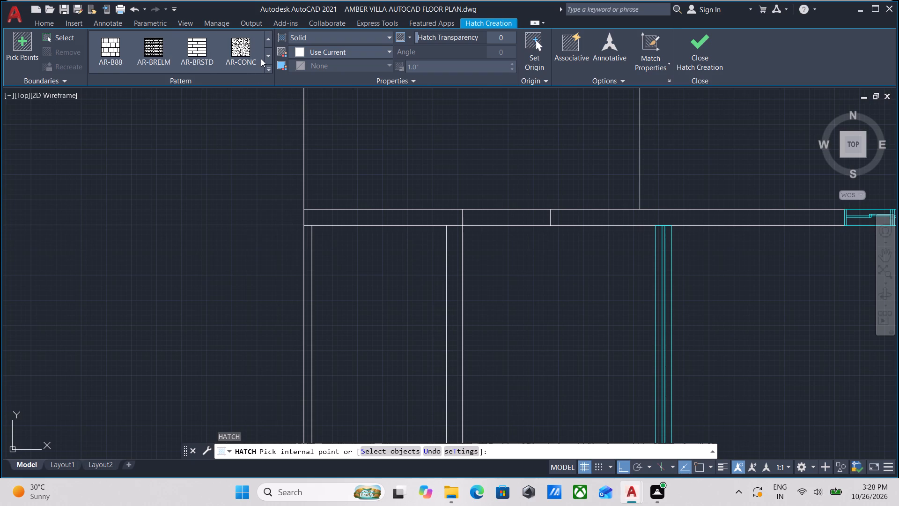
click(265, 56)
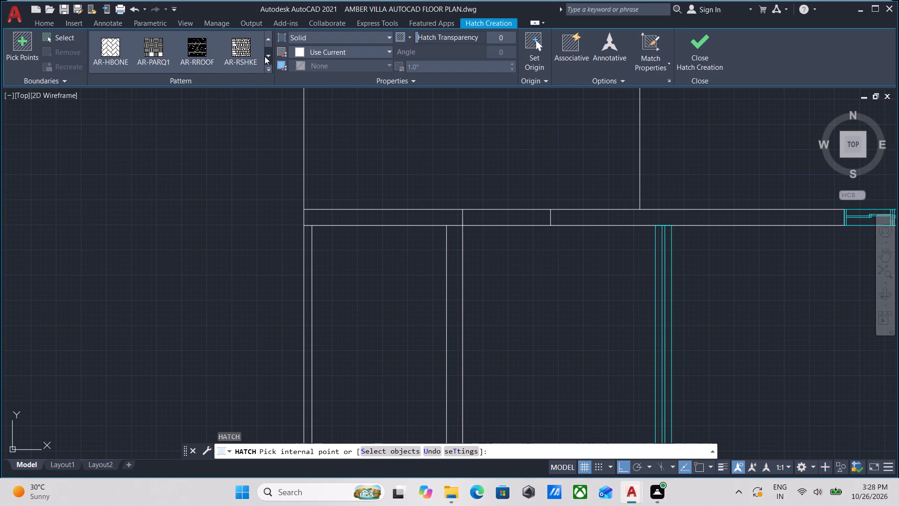
click(265, 56)
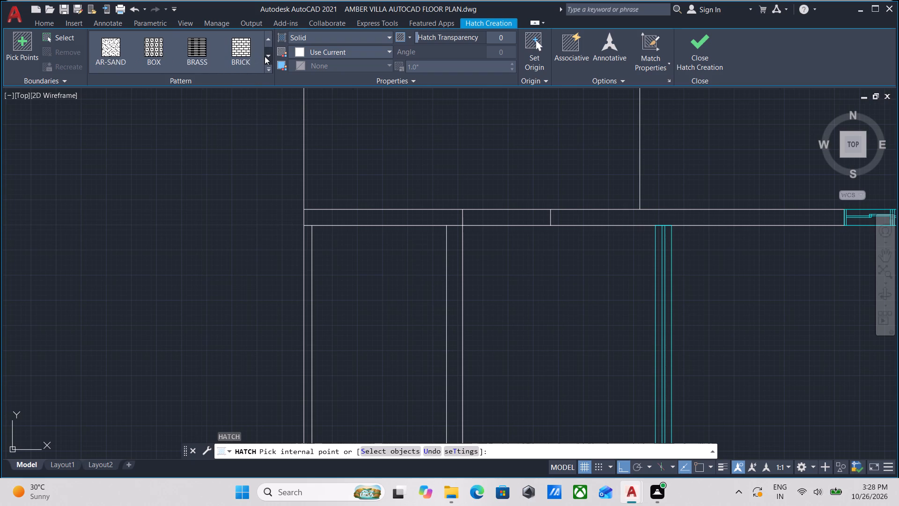
click(265, 56)
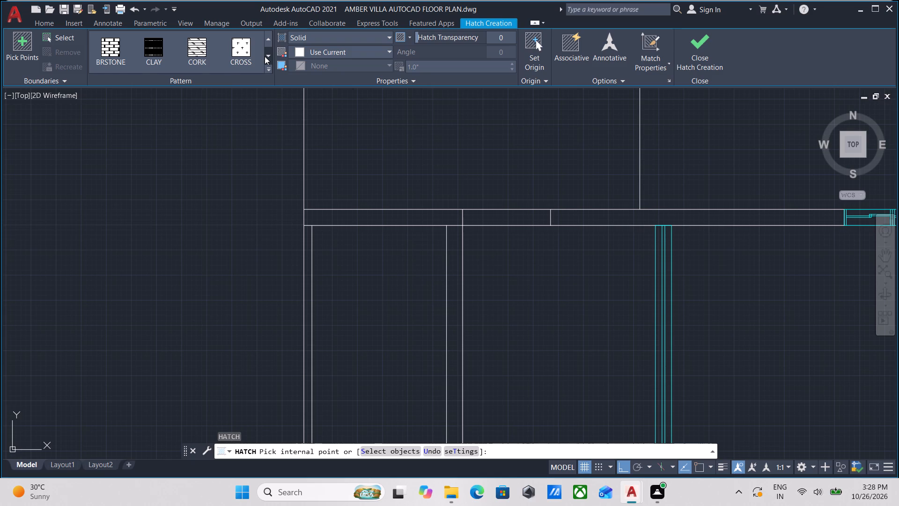
click(265, 56)
click(265, 56)
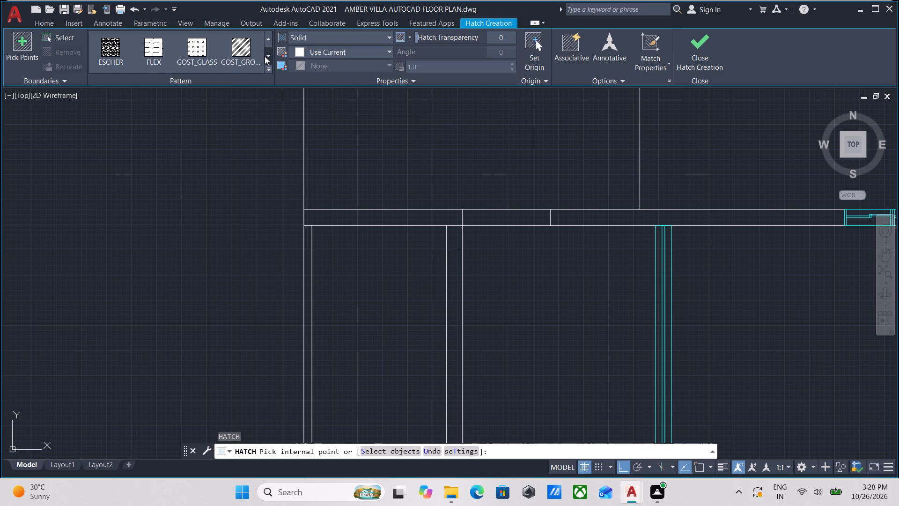
click(265, 56)
click(265, 56)
click(265, 56)
click(265, 56)
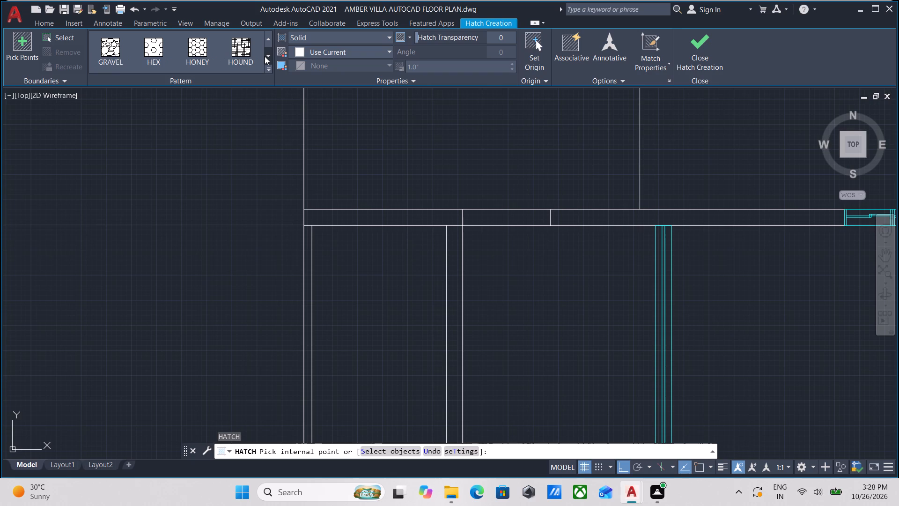
click(106, 50)
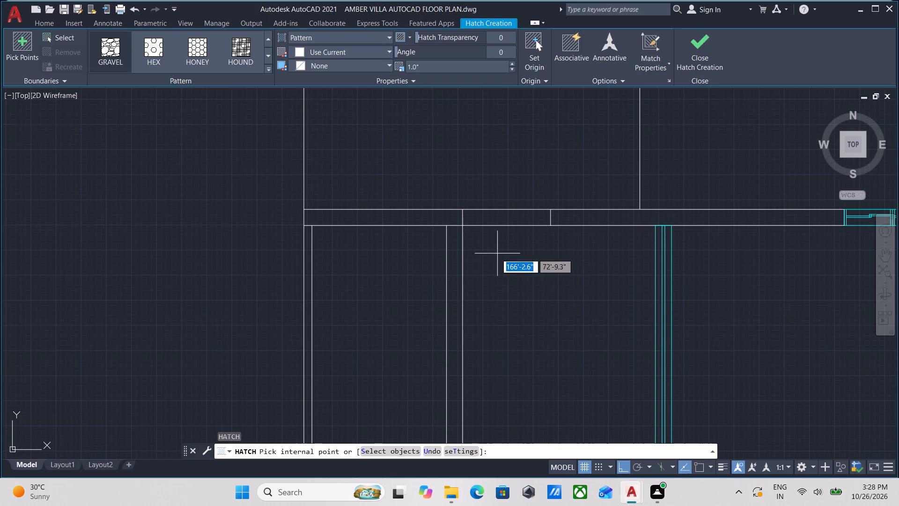
scroll(452, 242, up, 1)
click(457, 238)
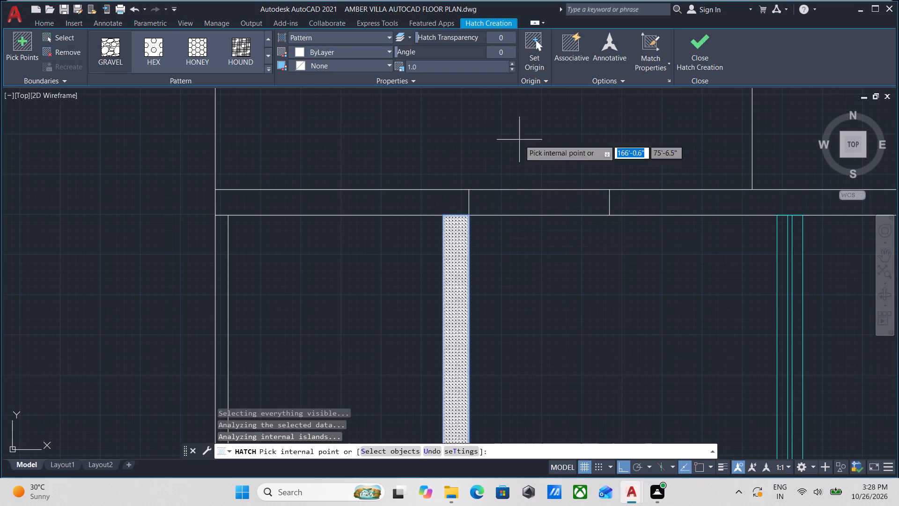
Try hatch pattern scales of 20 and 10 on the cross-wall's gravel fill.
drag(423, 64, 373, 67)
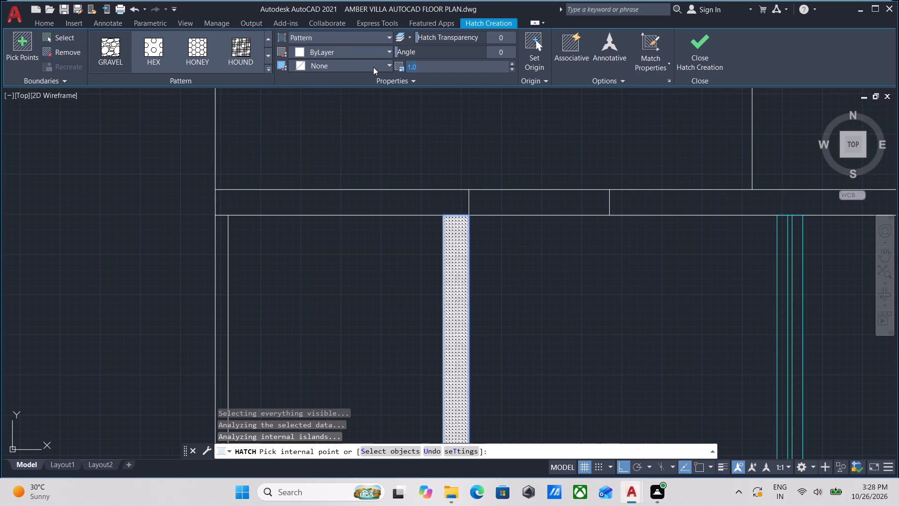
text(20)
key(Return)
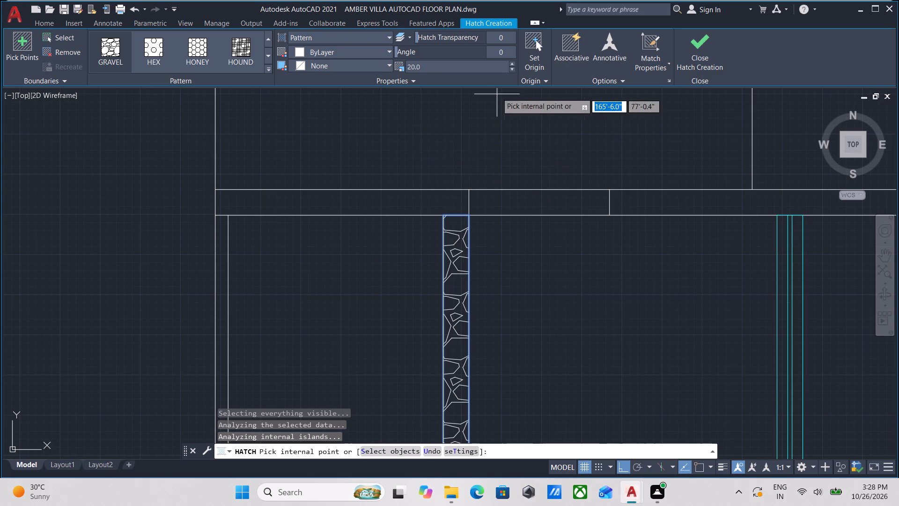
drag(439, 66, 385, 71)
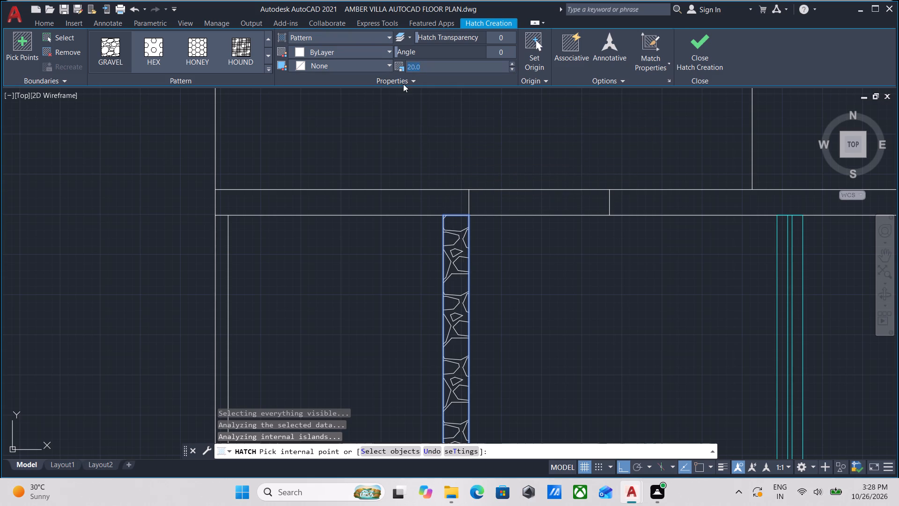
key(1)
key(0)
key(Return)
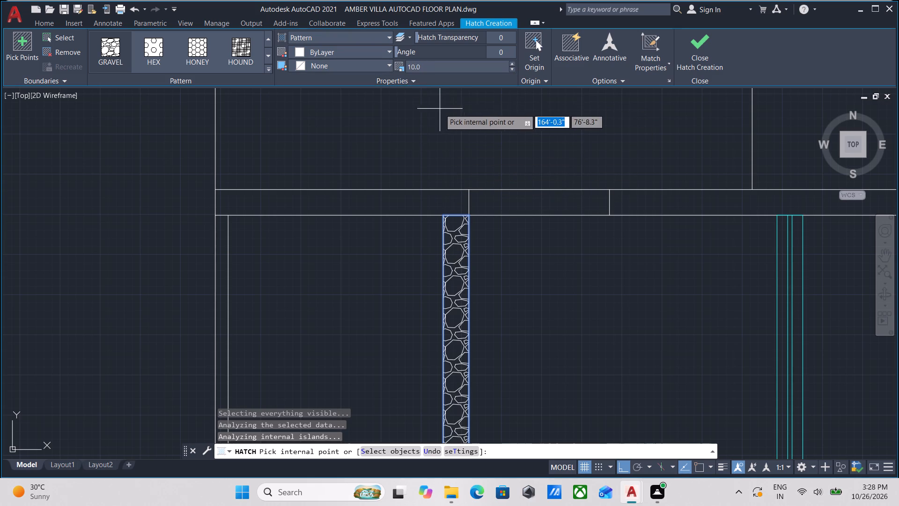
Add the northern wall's short section between the cross-wall's east face and the divider to the gravel hatch.
scroll(442, 88, up, 1)
scroll(480, 93, down, 1)
scroll(515, 181, up, 2)
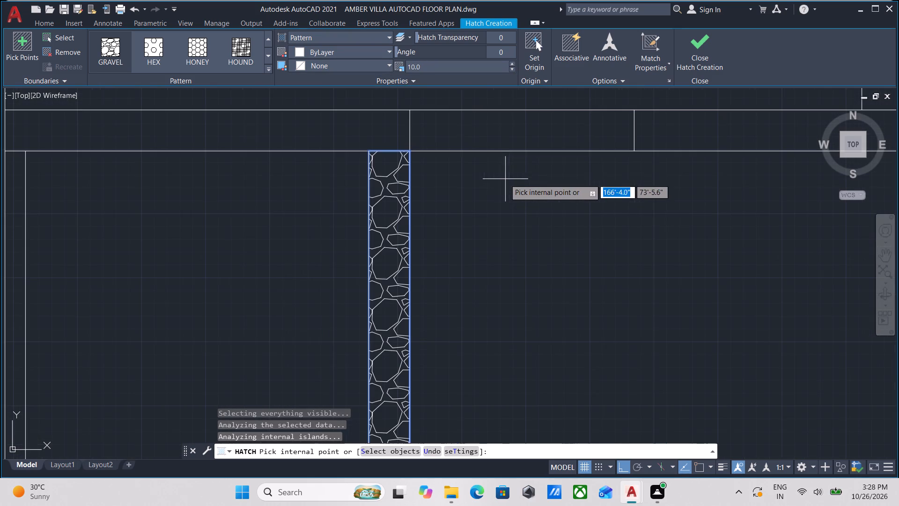
click(470, 128)
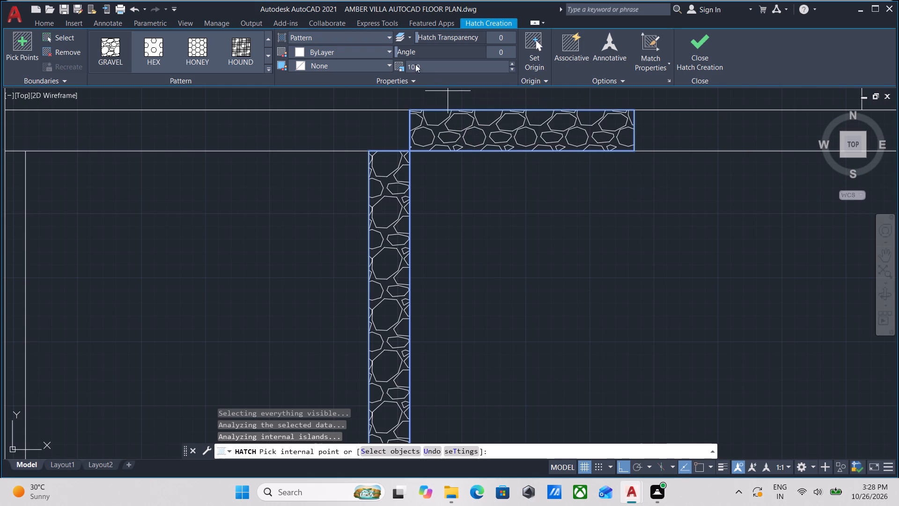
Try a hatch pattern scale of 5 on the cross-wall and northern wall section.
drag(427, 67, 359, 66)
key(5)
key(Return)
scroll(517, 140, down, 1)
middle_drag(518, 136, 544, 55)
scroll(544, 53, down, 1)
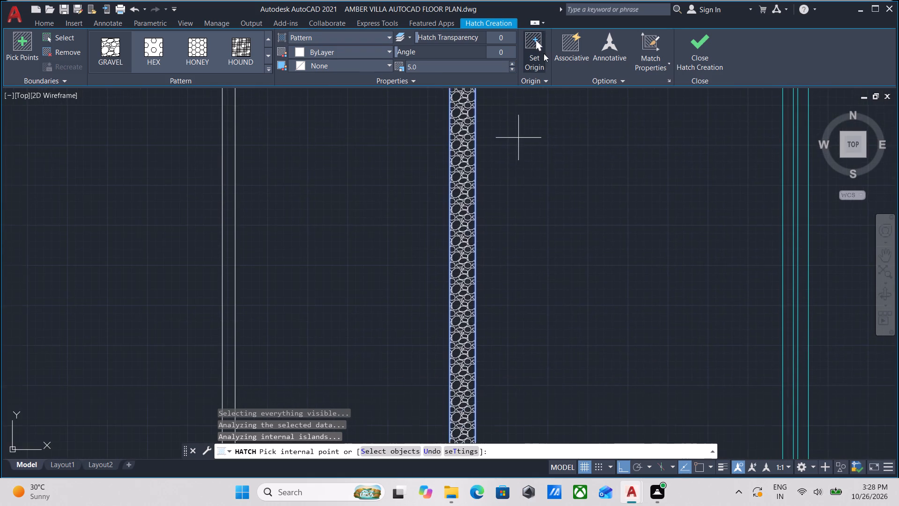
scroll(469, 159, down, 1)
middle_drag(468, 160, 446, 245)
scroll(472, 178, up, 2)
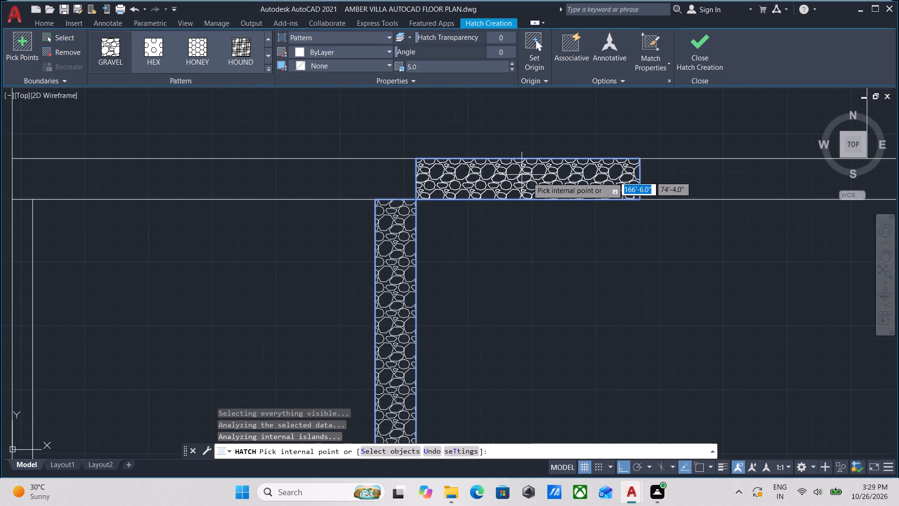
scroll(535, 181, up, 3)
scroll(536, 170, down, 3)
Set the gravel hatch scale to 4 for the cross-wall and northern wall section.
click(436, 67)
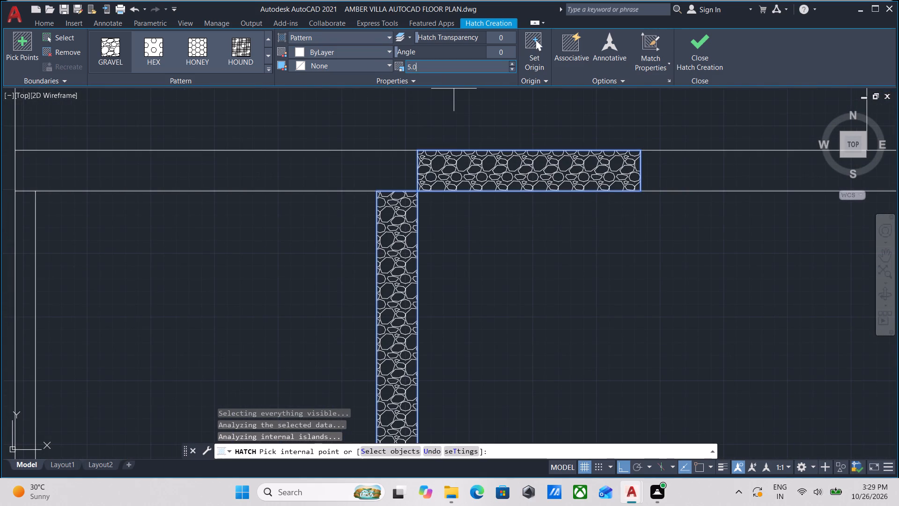
drag(412, 68, 392, 66)
key(4)
key(Return)
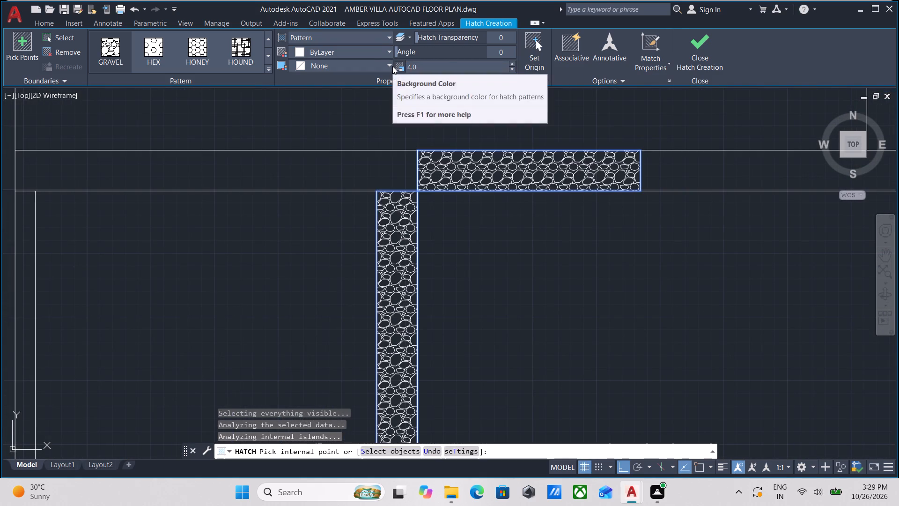
scroll(518, 187, up, 1)
scroll(479, 164, down, 2)
Add the long central wall's short section between the cross-wall's east face and the divider to the gravel hatch.
middle_drag(481, 162, 549, 104)
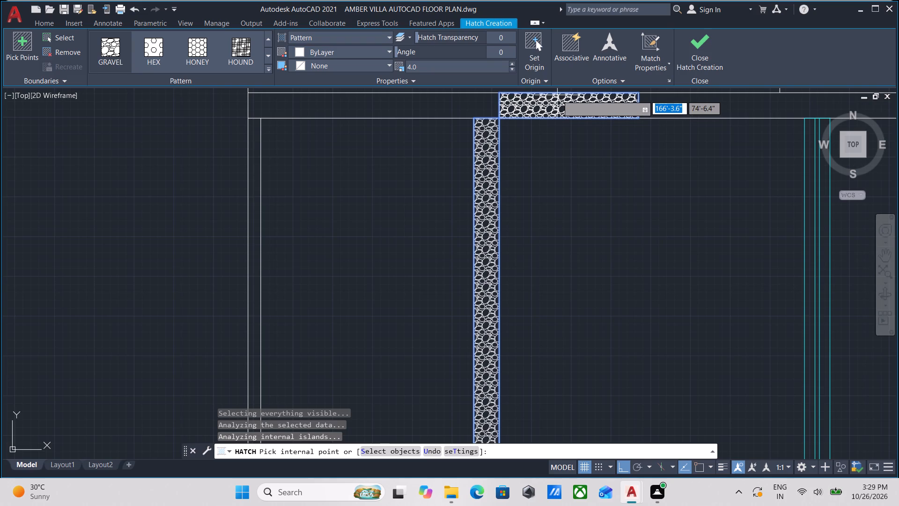
scroll(481, 283, down, 2)
middle_drag(479, 263, 466, 125)
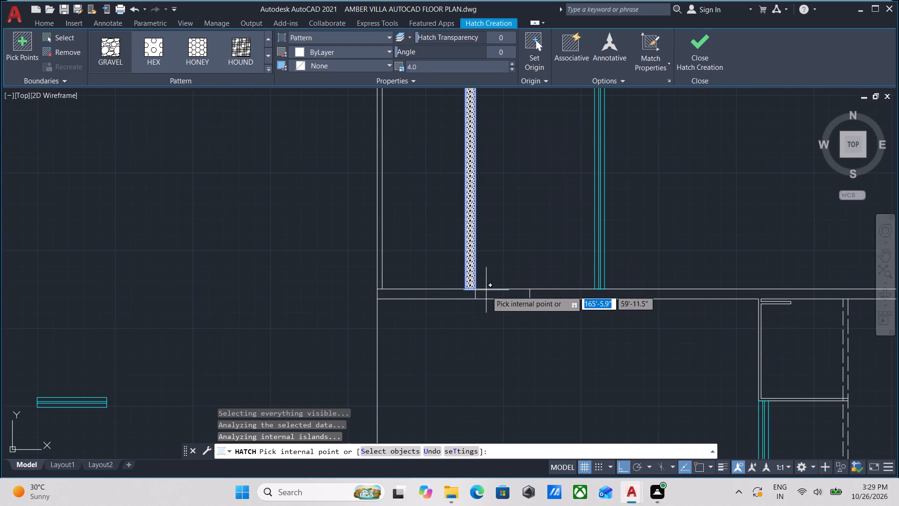
scroll(493, 296, up, 2)
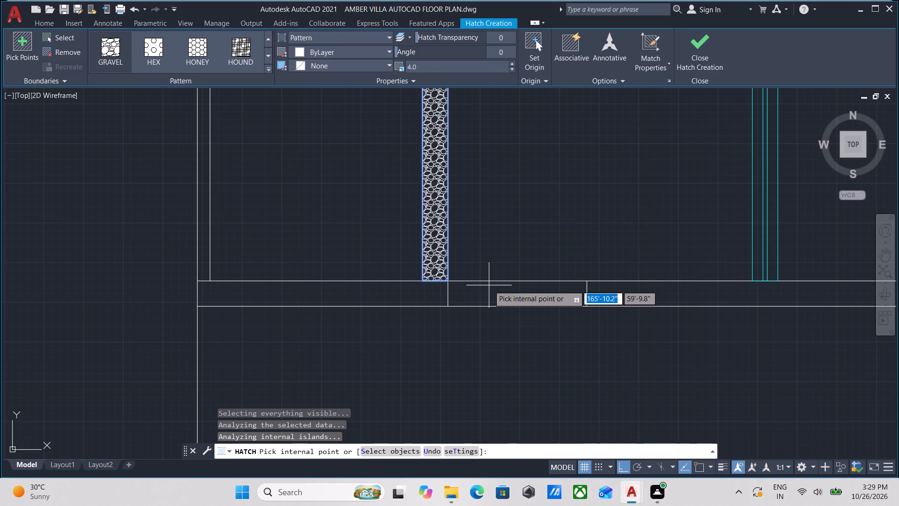
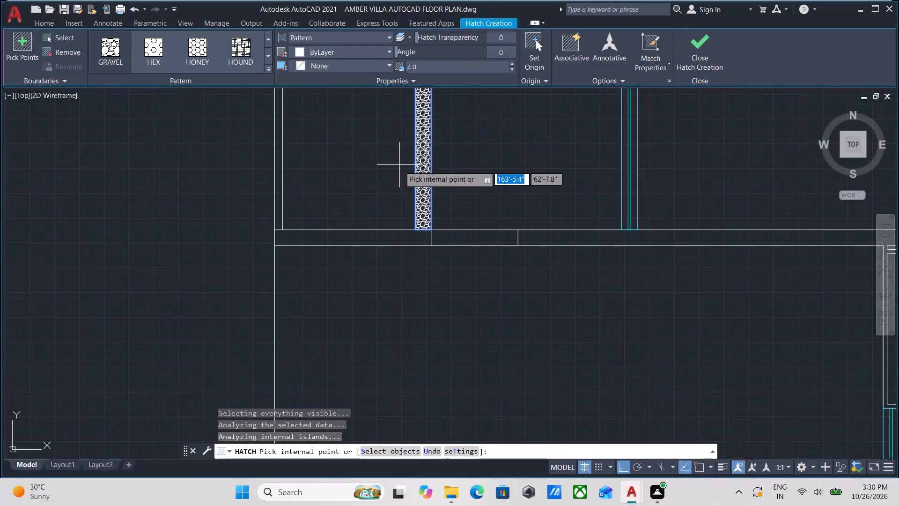
Add the long central wall's short section between the cross-wall's east face and the divider to the gravel hatch and finish it.
middle_drag(350, 153, 363, 349)
middle_drag(354, 218, 364, 133)
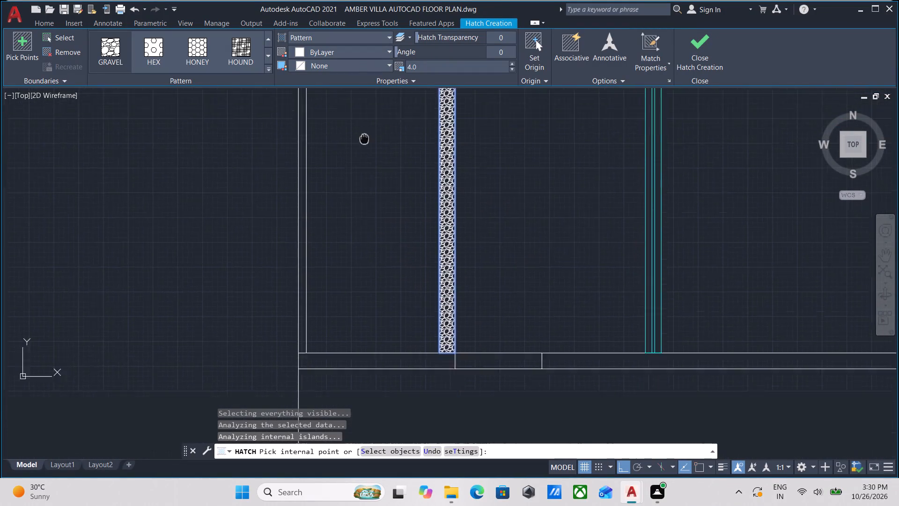
middle_drag(364, 133, 359, 96)
scroll(492, 297, up, 4)
click(436, 332)
scroll(429, 290, down, 3)
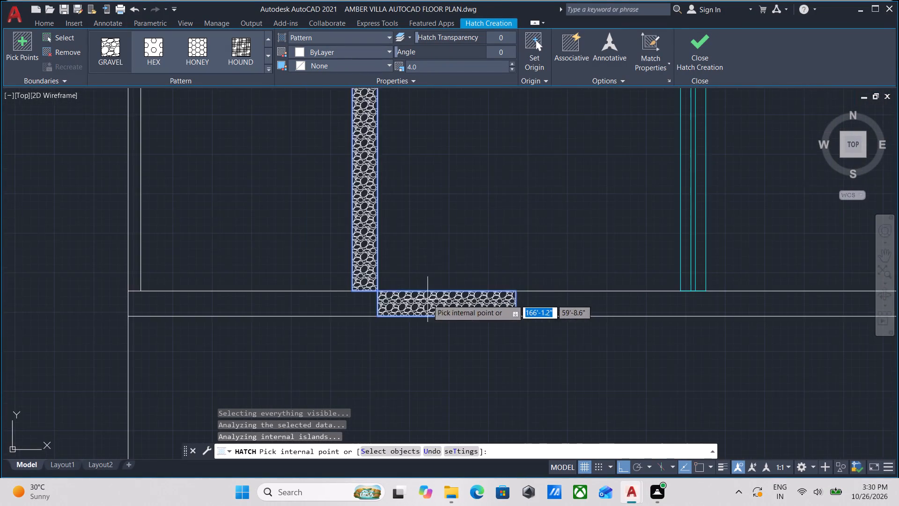
scroll(434, 151, down, 2)
middle_drag(435, 221, 417, 310)
middle_drag(431, 213, 413, 395)
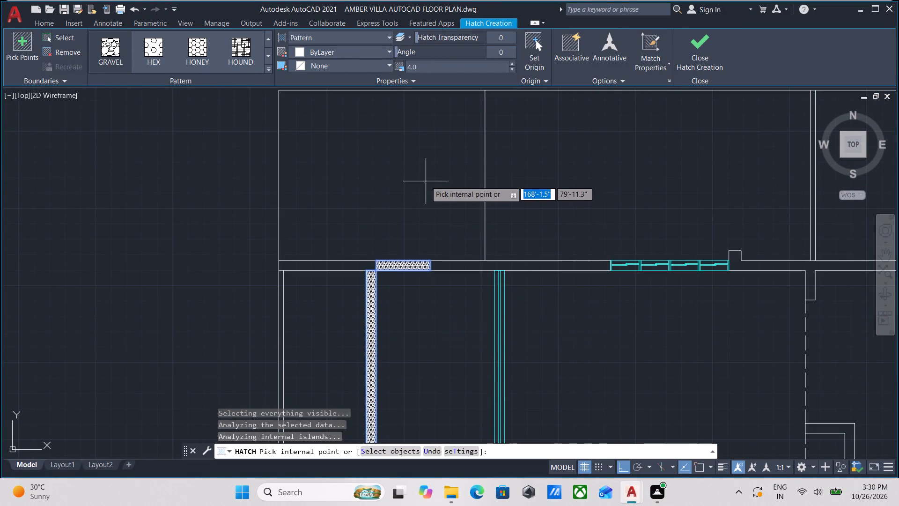
scroll(411, 360, up, 2)
scroll(317, 247, up, 2)
scroll(424, 176, down, 1)
middle_drag(420, 199, 360, 369)
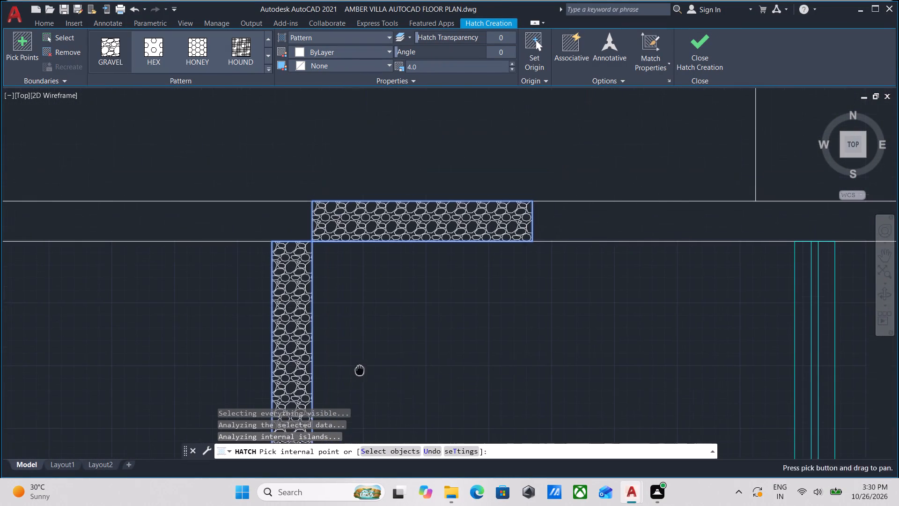
scroll(527, 123, down, 1)
middle_drag(526, 125, 509, 275)
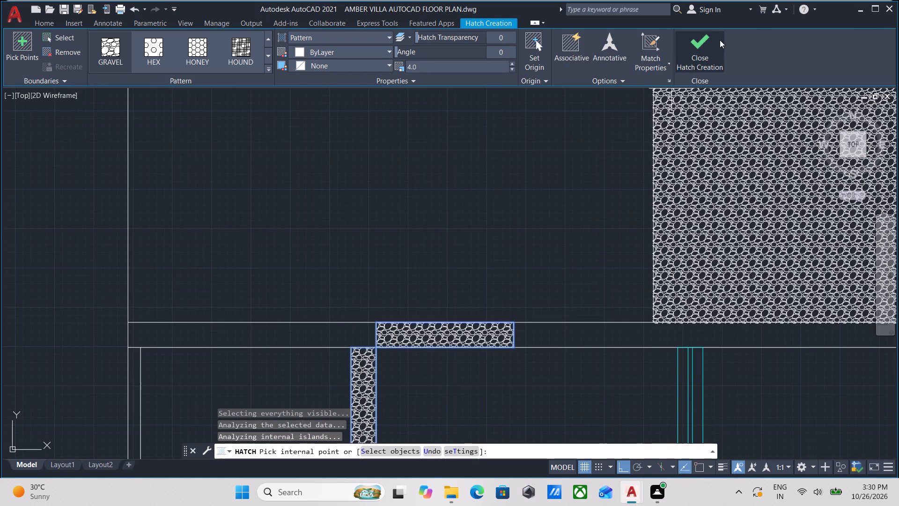
click(697, 34)
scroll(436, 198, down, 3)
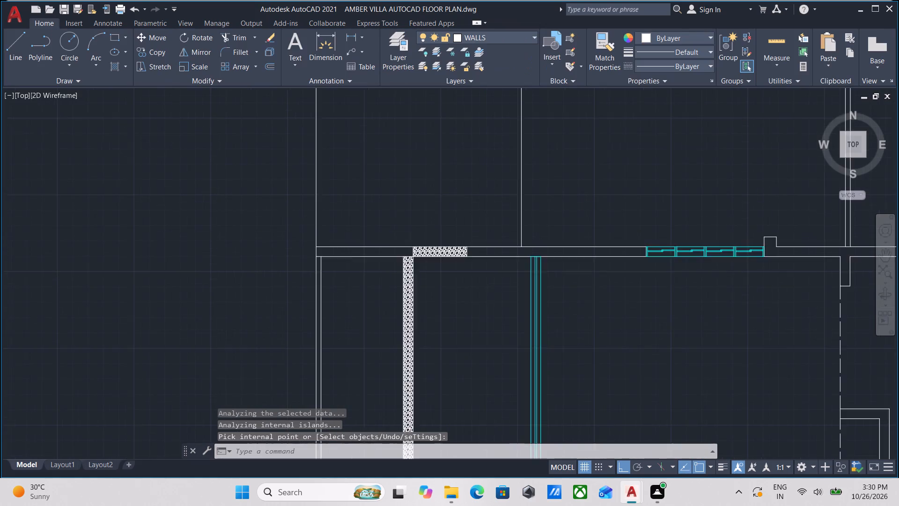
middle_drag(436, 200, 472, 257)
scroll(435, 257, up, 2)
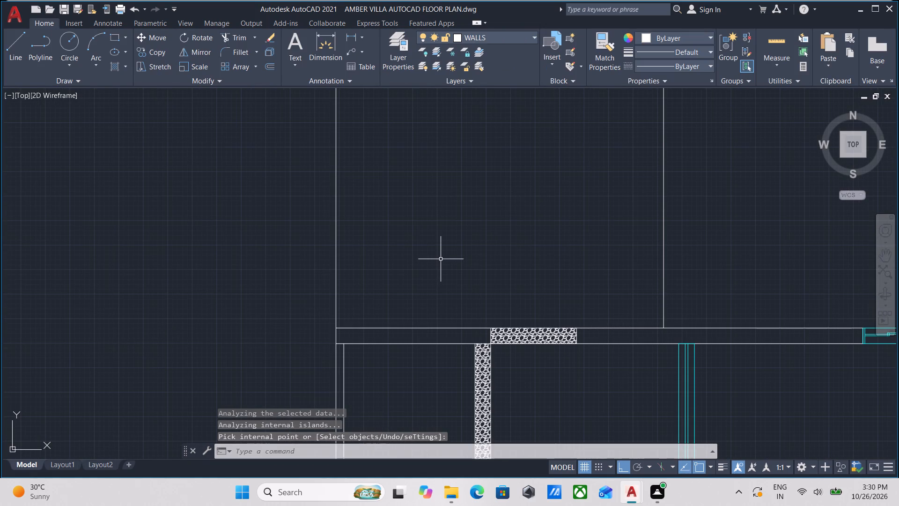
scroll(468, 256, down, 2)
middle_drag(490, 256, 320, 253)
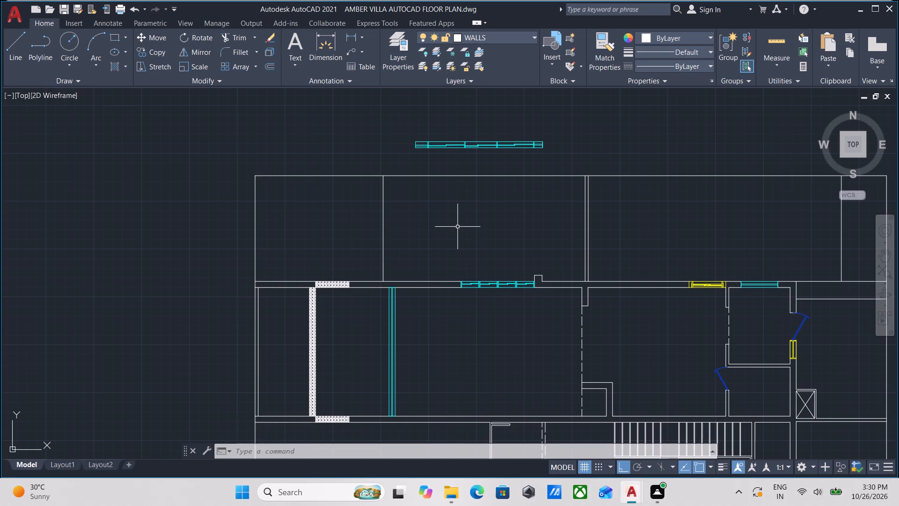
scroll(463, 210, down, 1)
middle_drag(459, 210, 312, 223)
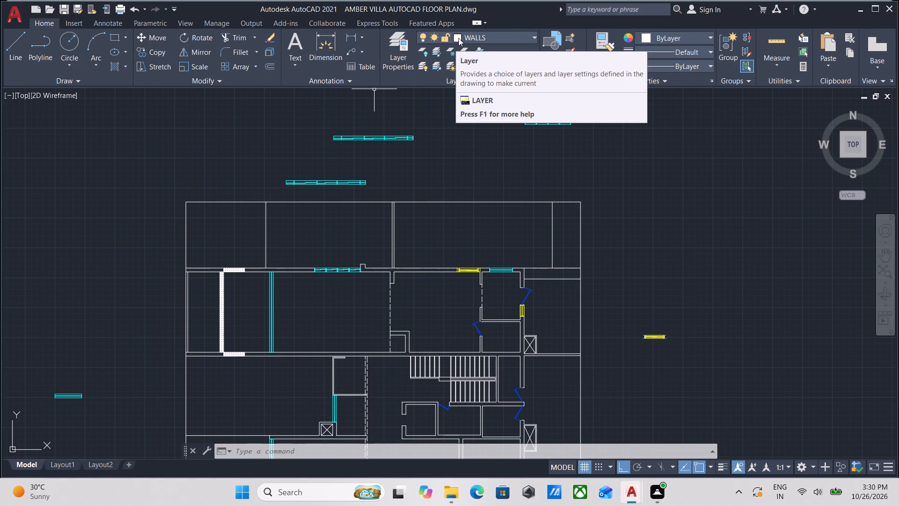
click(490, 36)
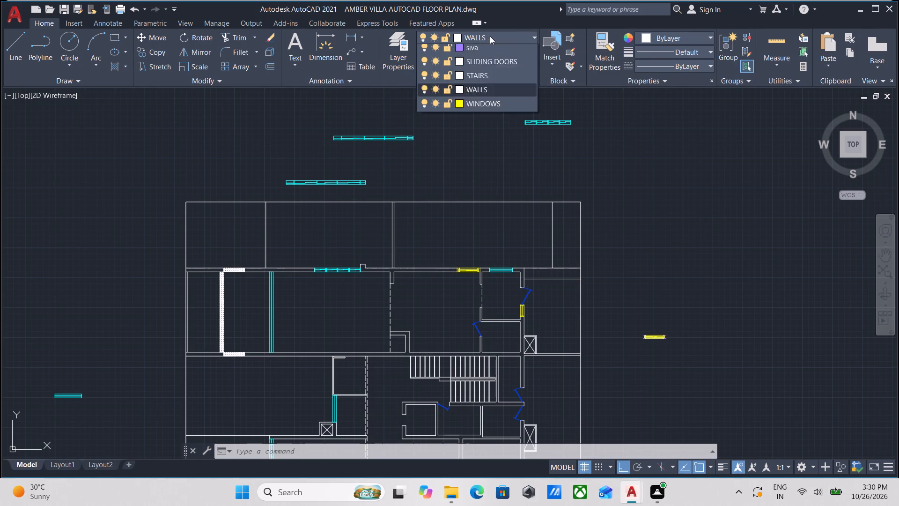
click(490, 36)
Hatch the northern strip's compartment between the western divider line and the double-line wall with the ACAD_ISO04W100 pattern.
scroll(350, 233, up, 1)
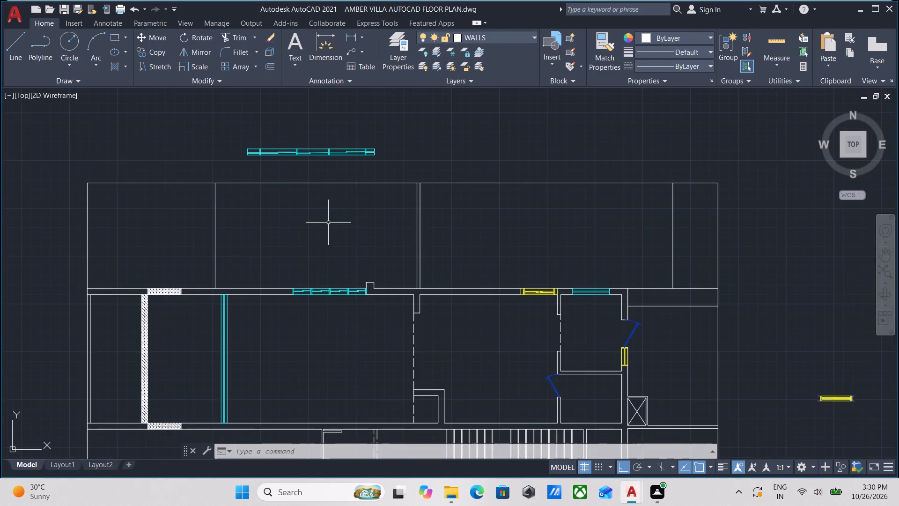
middle_drag(318, 221, 377, 233)
key(h)
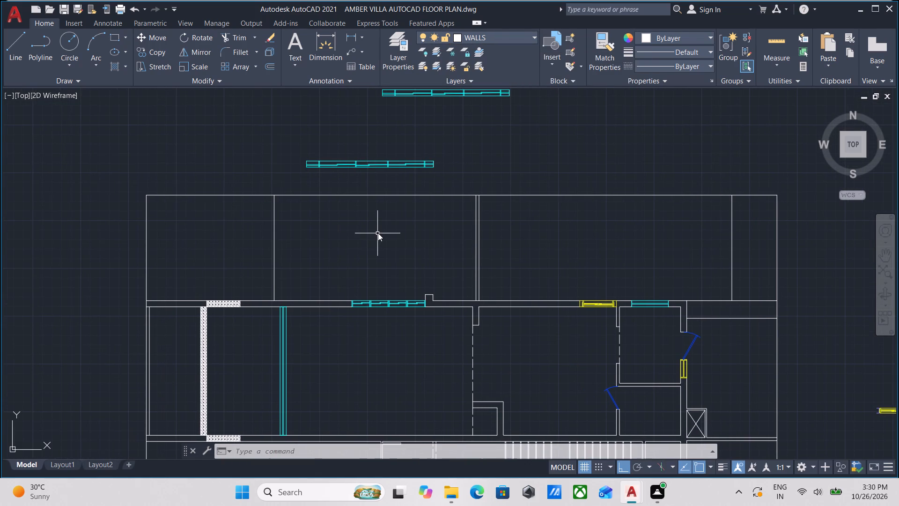
key(Return)
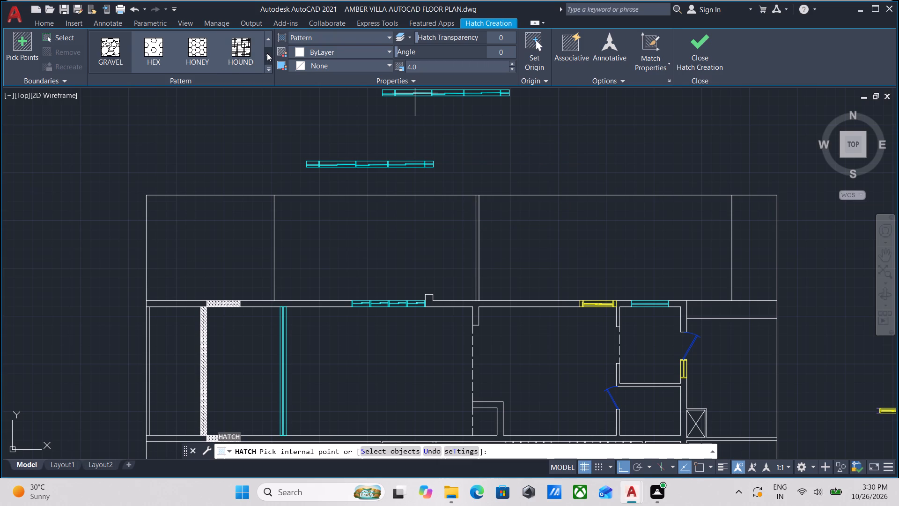
click(267, 53)
click(238, 53)
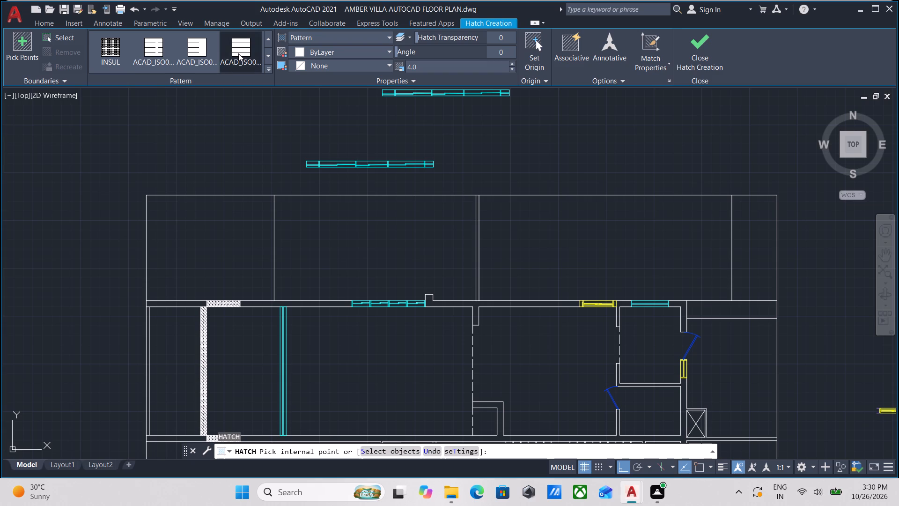
click(353, 241)
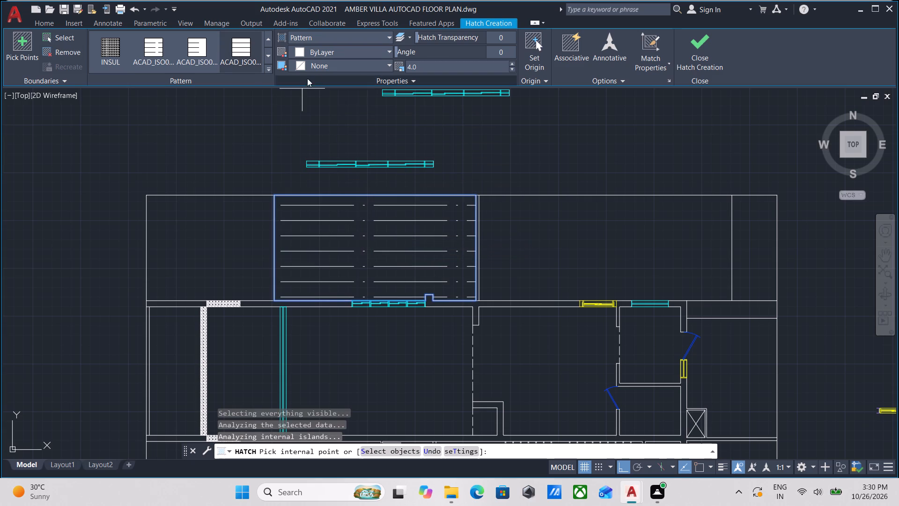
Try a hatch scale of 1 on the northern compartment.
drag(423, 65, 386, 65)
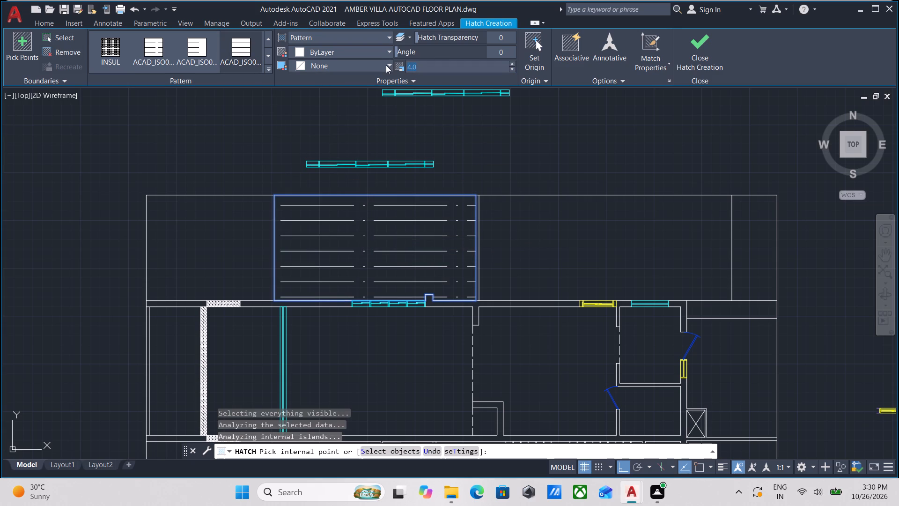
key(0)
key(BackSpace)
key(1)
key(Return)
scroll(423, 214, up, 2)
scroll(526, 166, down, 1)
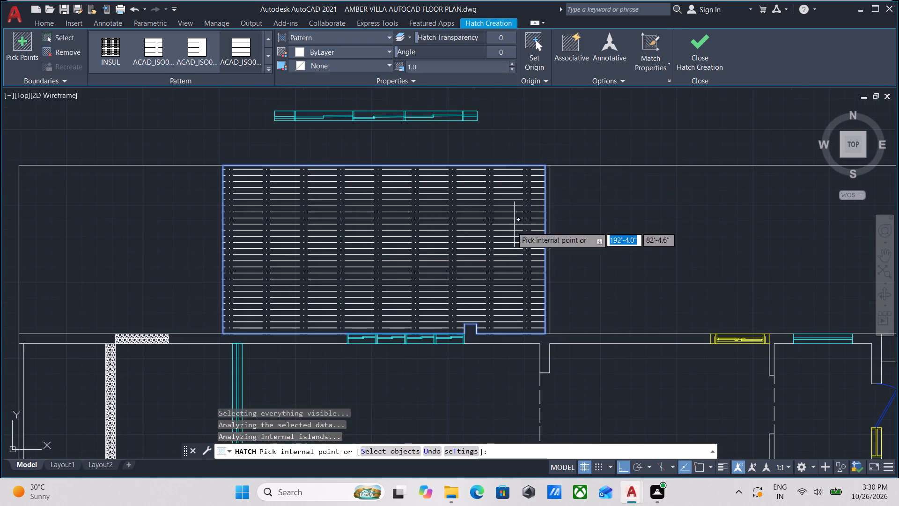
Browse the hatch patterns and change the northern compartment's pattern to LINE.
scroll(382, 242, up, 2)
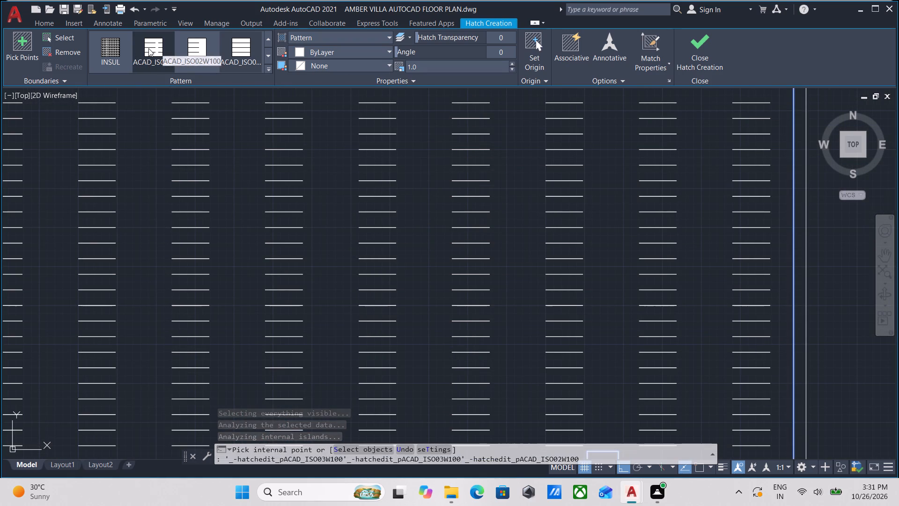
click(266, 54)
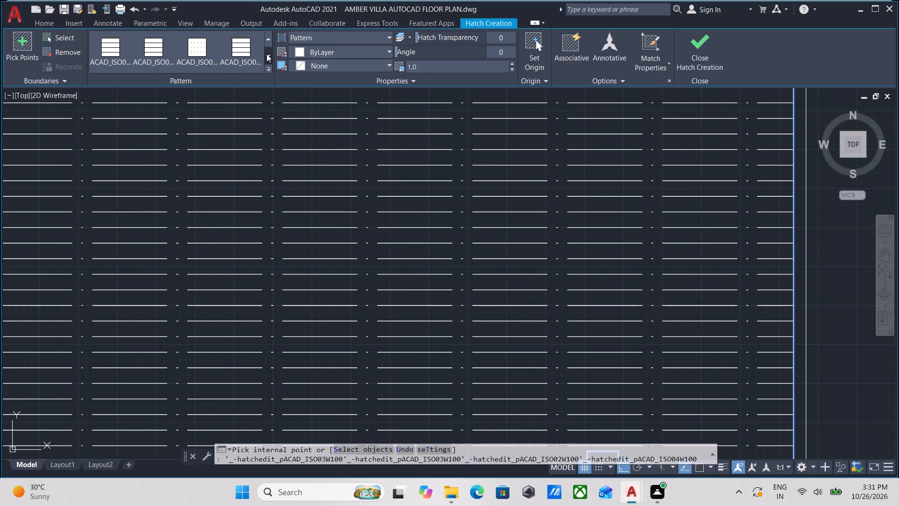
scroll(113, 55, down, 1)
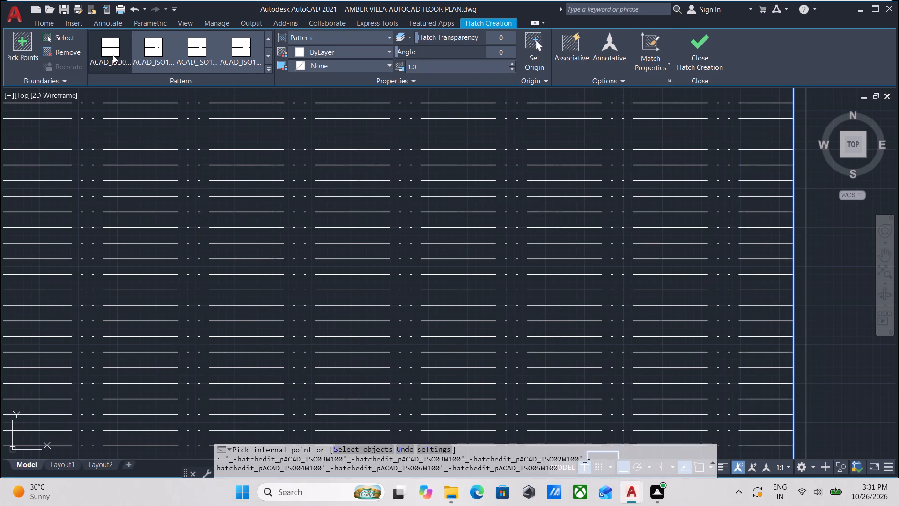
scroll(113, 55, down, 1)
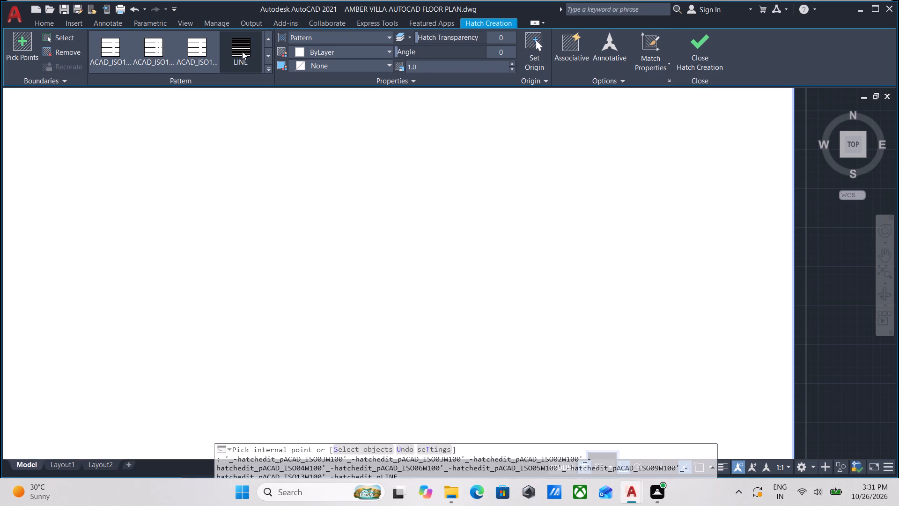
scroll(242, 52, down, 1)
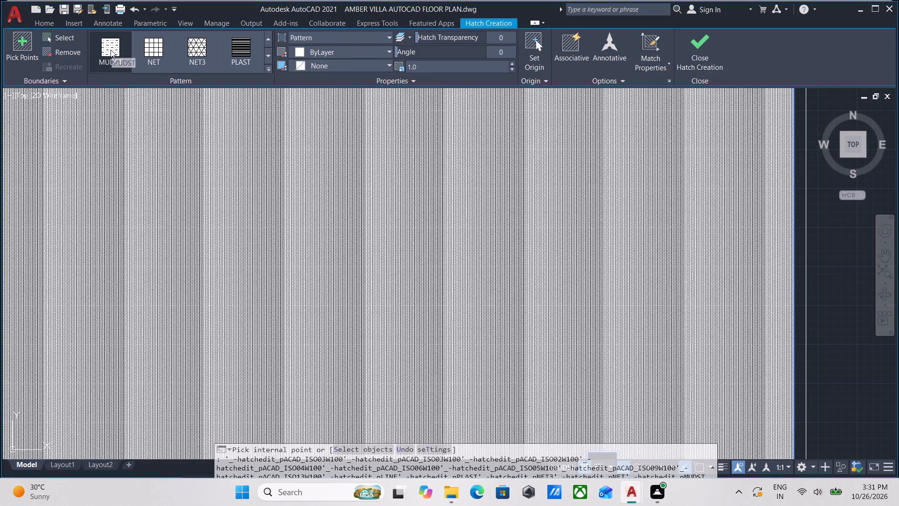
scroll(111, 50, up, 2)
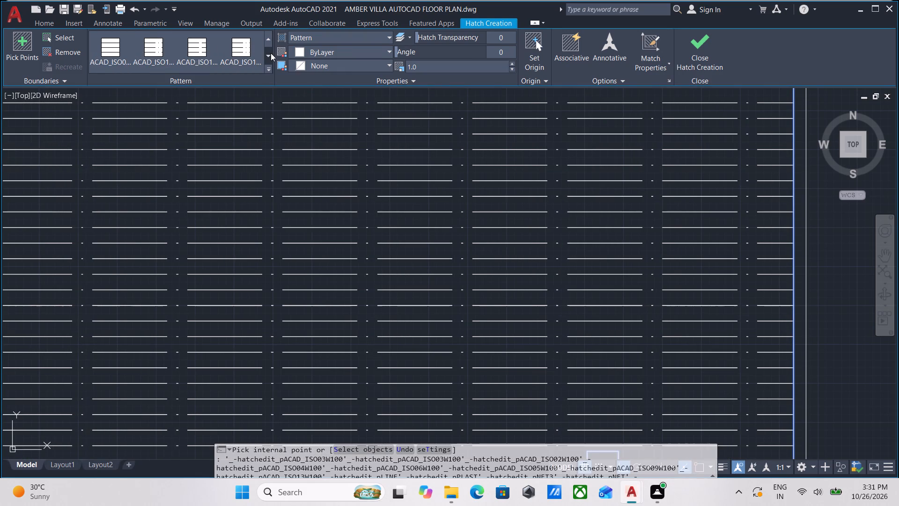
click(269, 53)
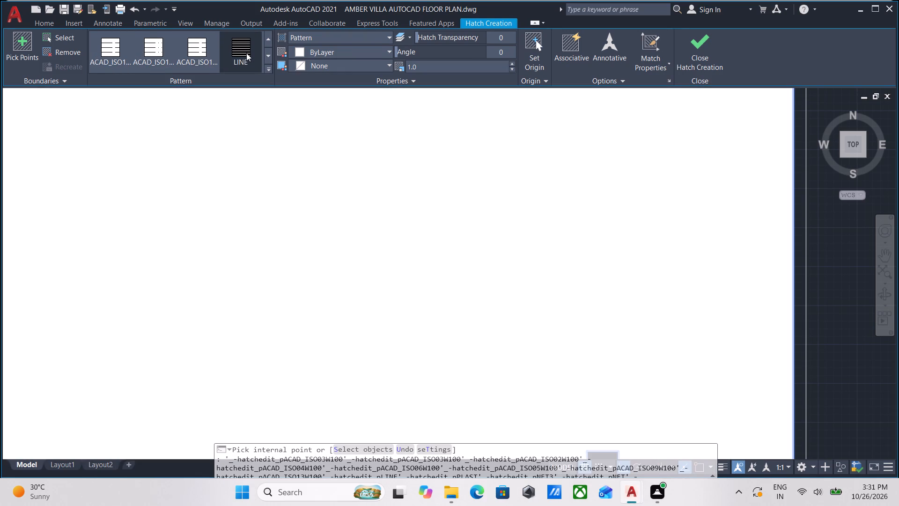
click(246, 53)
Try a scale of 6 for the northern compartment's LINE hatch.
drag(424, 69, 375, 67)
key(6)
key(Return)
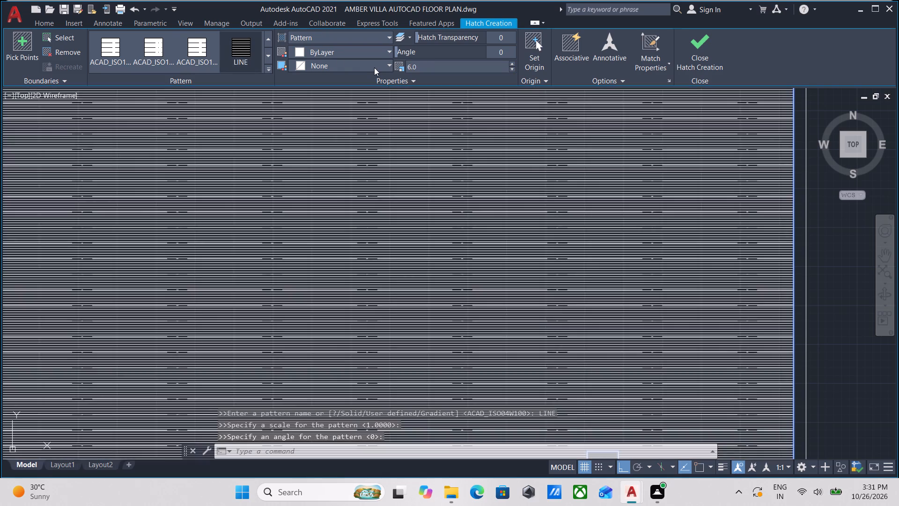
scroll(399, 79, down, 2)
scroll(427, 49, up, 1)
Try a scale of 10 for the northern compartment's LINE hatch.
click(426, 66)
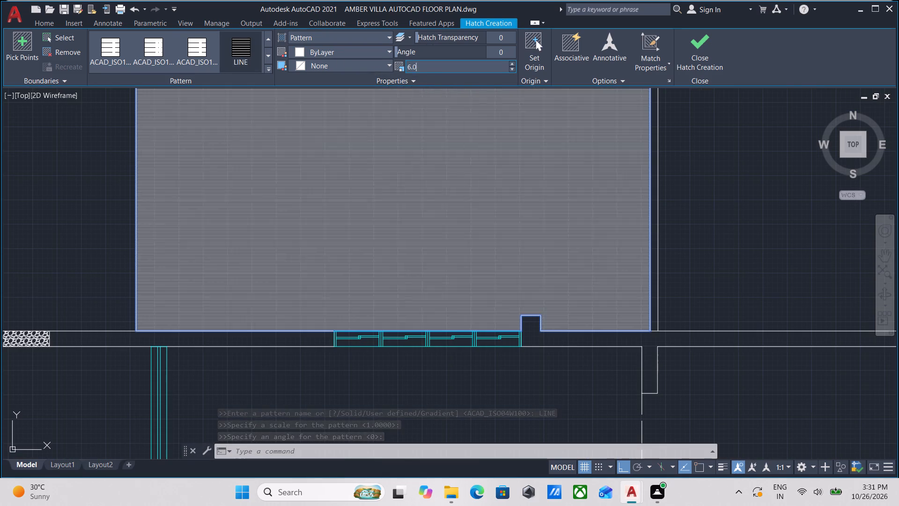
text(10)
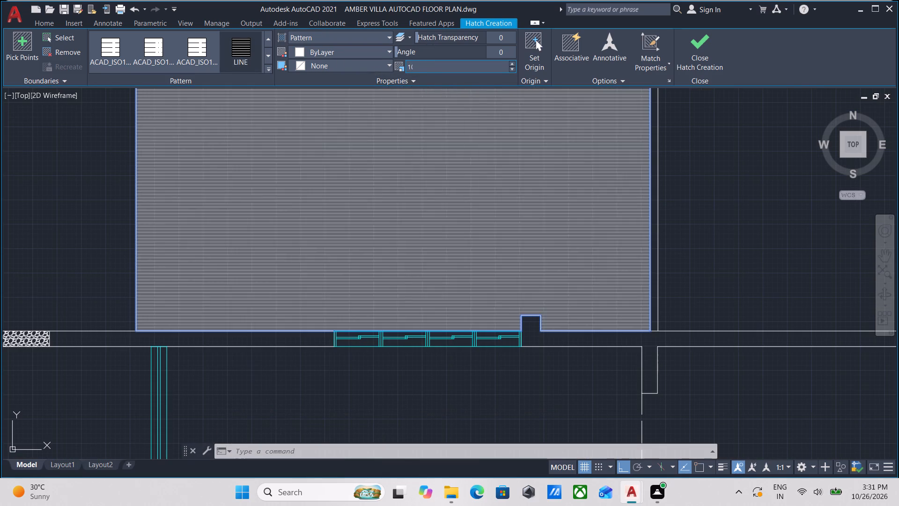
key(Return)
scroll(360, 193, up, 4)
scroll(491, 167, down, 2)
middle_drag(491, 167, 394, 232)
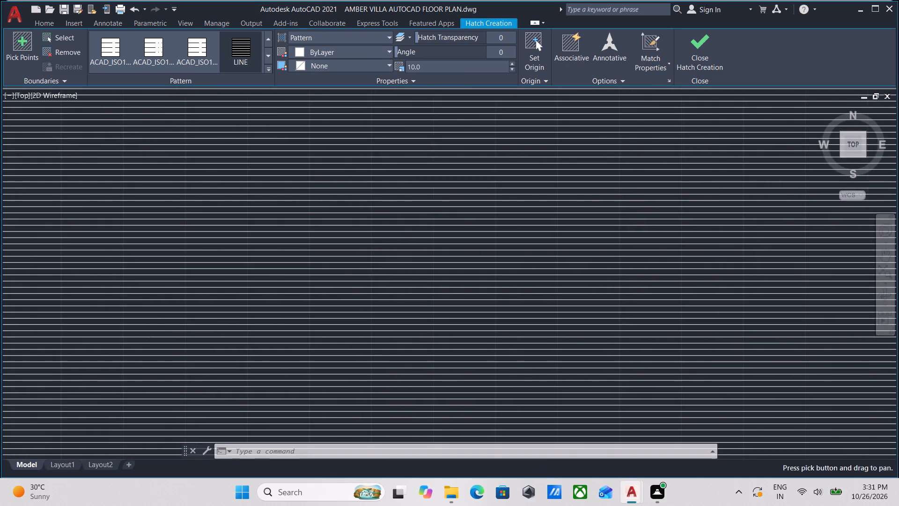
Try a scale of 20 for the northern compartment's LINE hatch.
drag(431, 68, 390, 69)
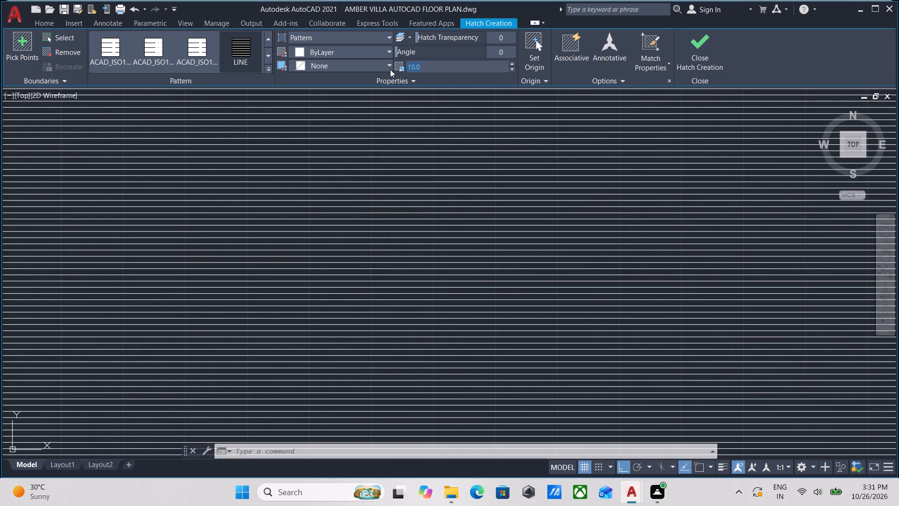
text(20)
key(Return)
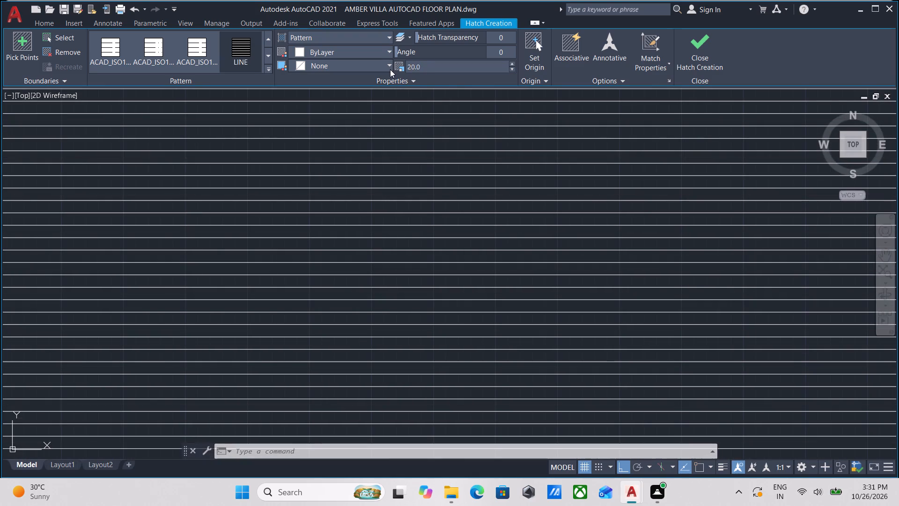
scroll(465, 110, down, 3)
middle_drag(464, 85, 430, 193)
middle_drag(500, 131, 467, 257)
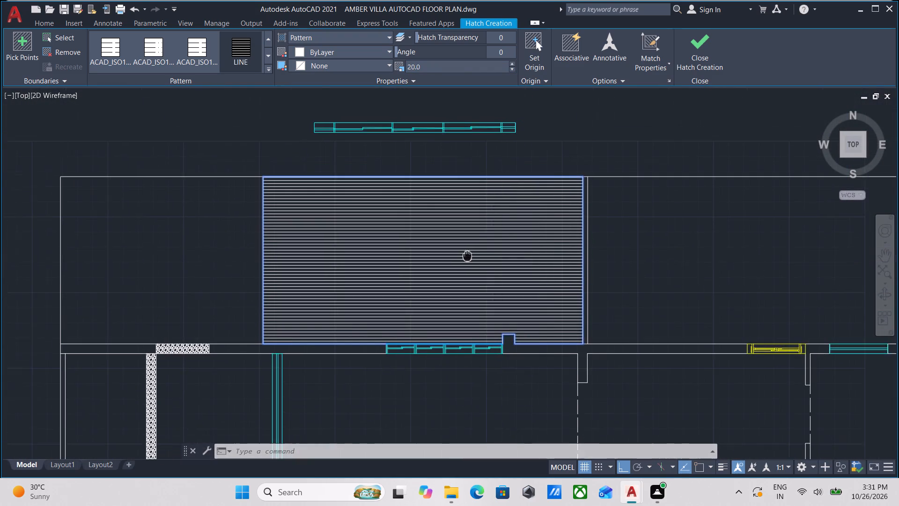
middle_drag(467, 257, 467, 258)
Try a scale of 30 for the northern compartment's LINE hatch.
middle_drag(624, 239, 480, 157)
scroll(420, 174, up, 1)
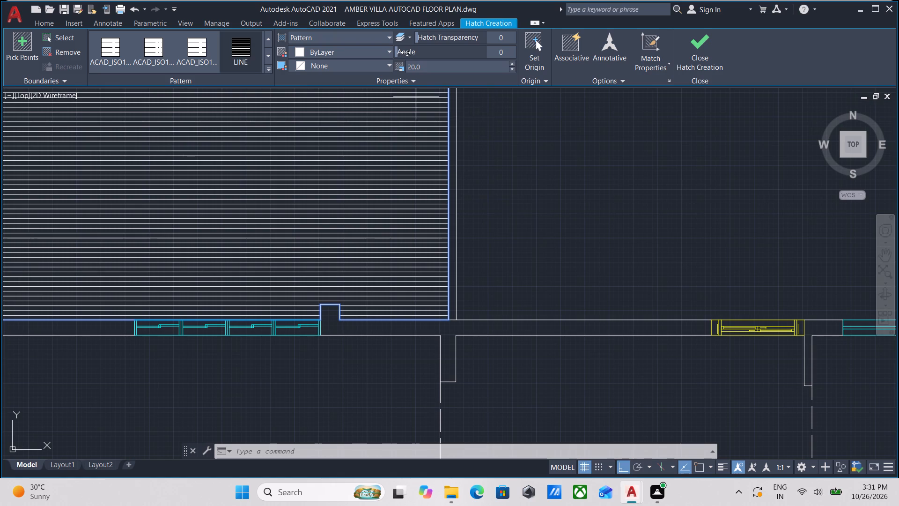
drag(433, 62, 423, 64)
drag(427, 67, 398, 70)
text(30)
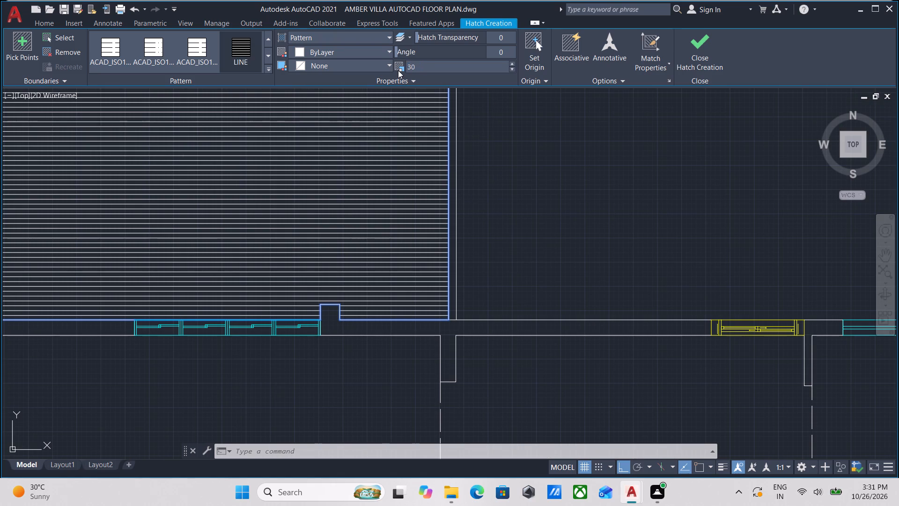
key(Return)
Extend the LINE hatch to the adjoining eastern compartment and the narrow wall strip between the two northern compartments.
scroll(516, 118, down, 2)
middle_drag(582, 144, 499, 170)
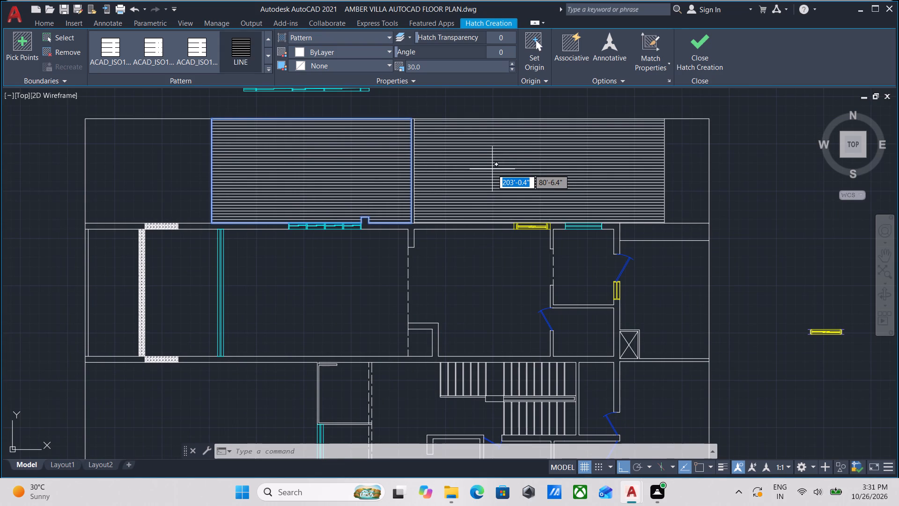
click(492, 169)
scroll(402, 180, up, 3)
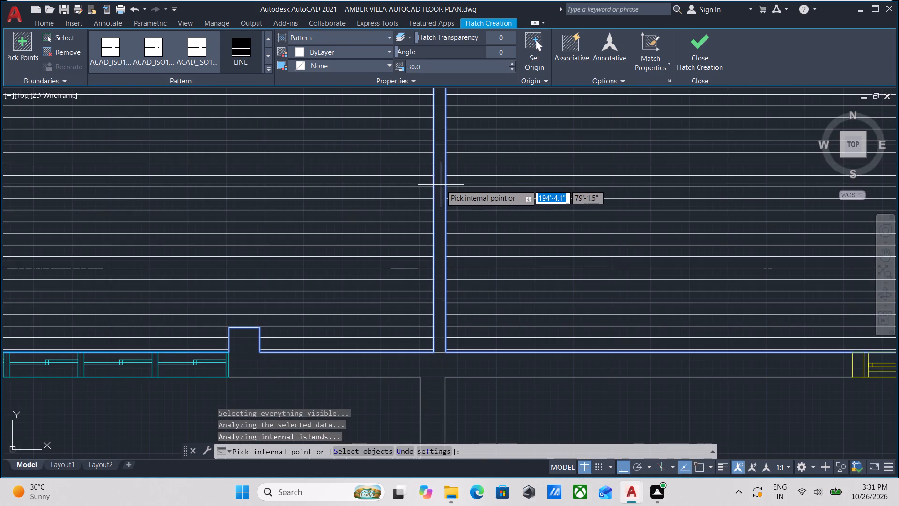
click(441, 185)
scroll(442, 156, down, 2)
middle_drag(442, 156, 442, 216)
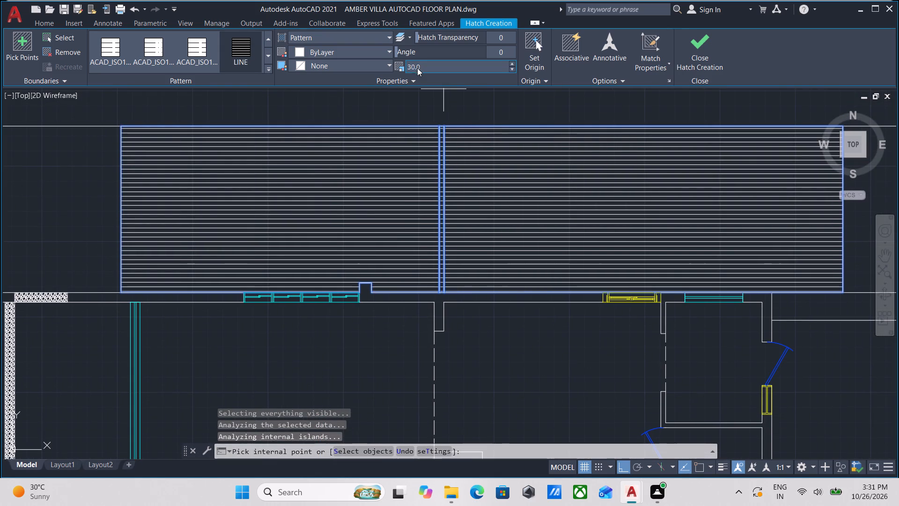
Set the LINE hatch's scale to 40 for the selected northern areas and finish the hatch.
drag(426, 65, 388, 71)
text(40)
key(Return)
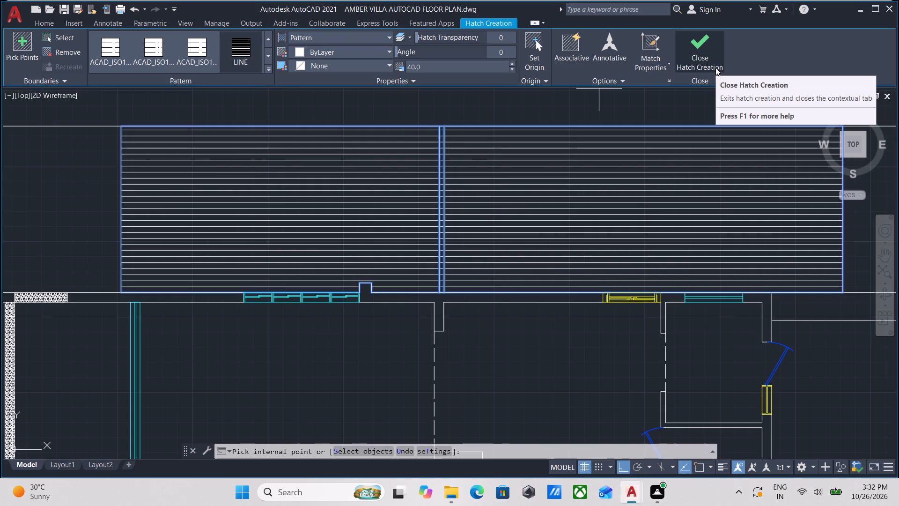
click(699, 53)
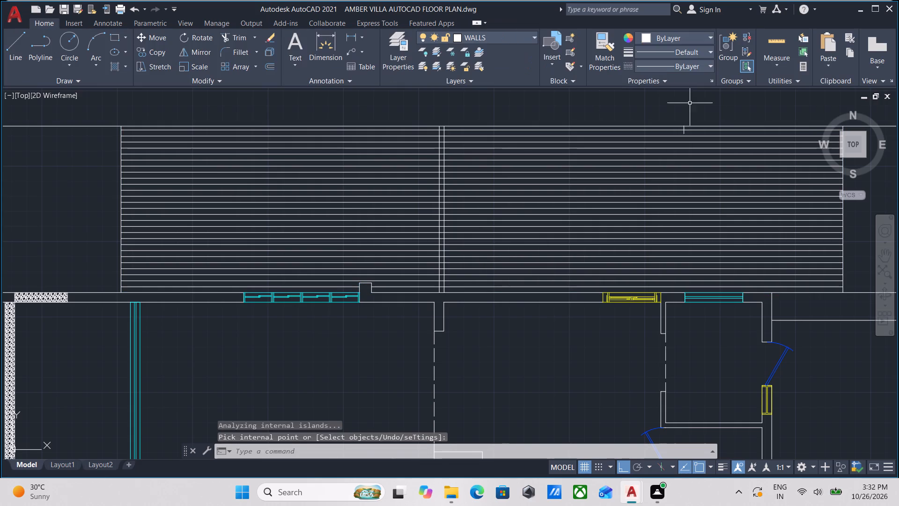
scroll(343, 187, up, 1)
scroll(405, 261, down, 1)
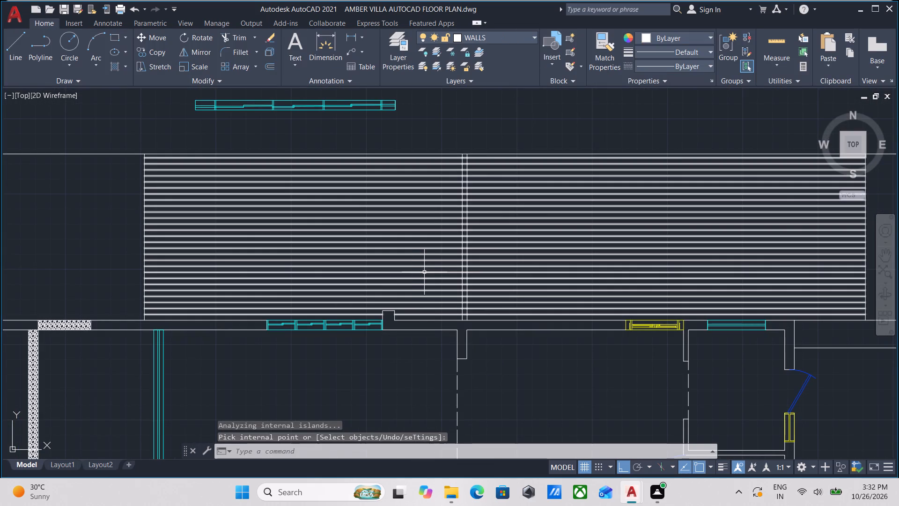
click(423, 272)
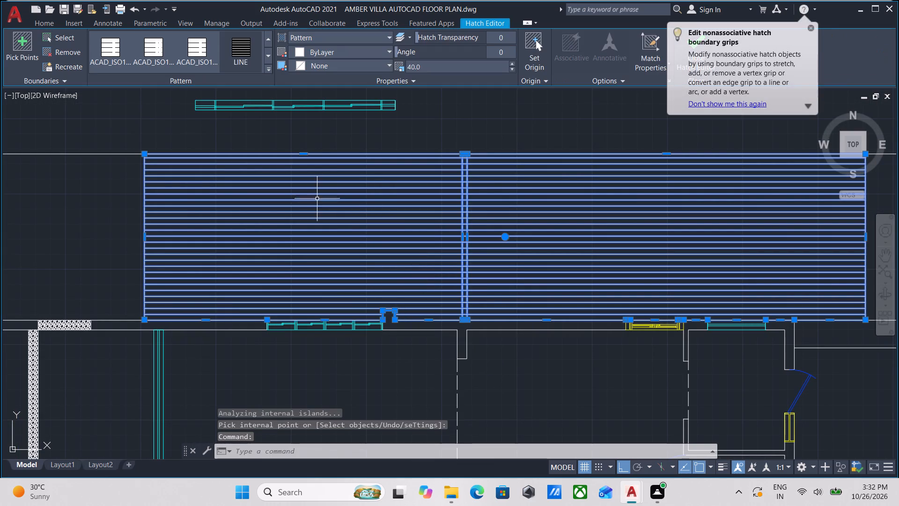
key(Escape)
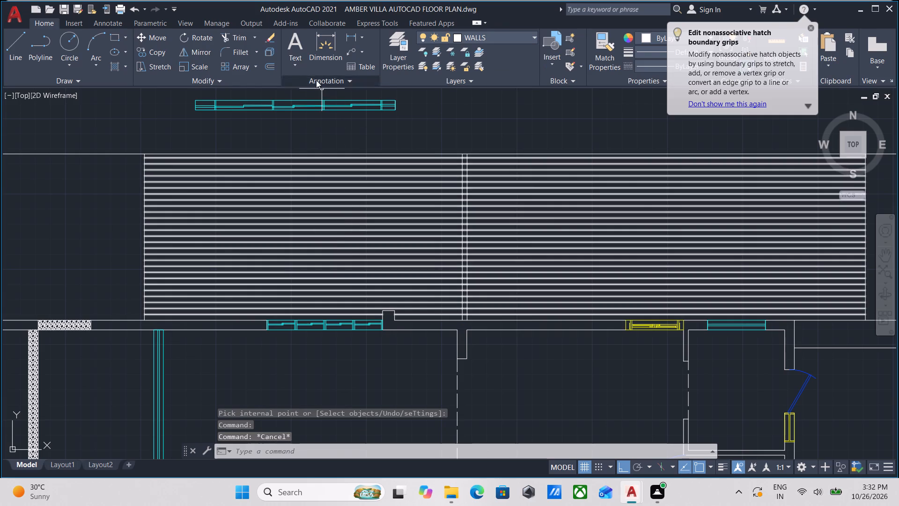
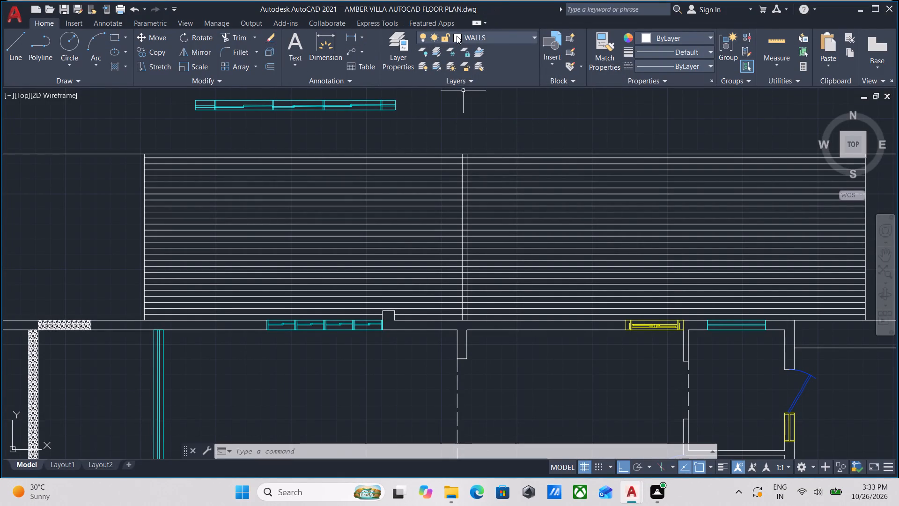
Create a new layer named HATCH in the layer properties.
click(505, 39)
click(492, 34)
click(392, 50)
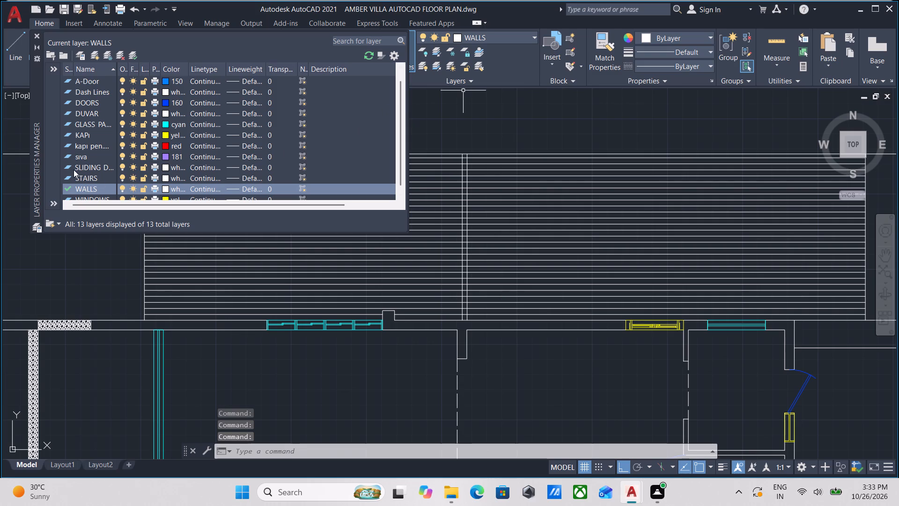
scroll(67, 171, down, 1)
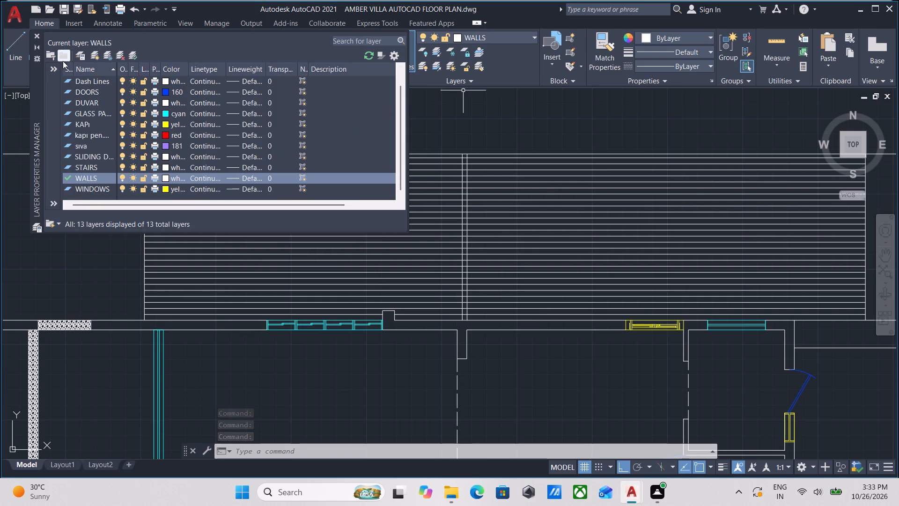
click(93, 55)
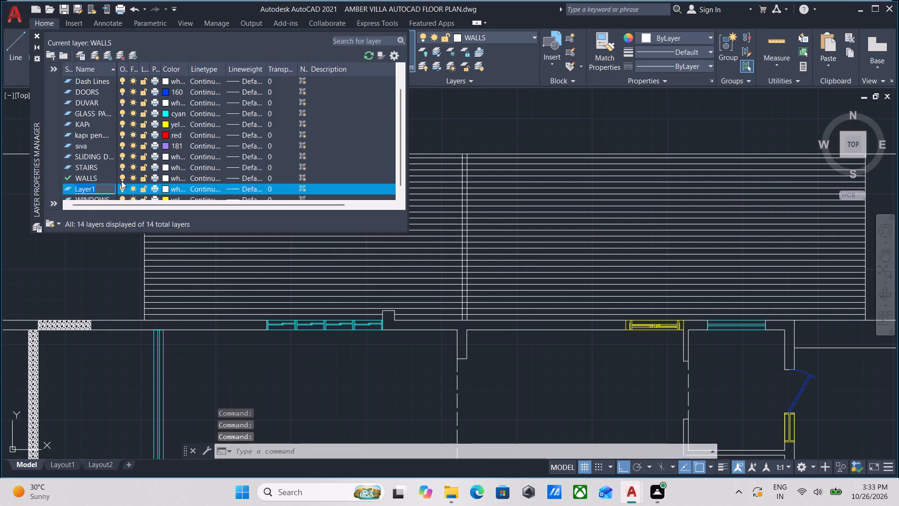
text(HA)
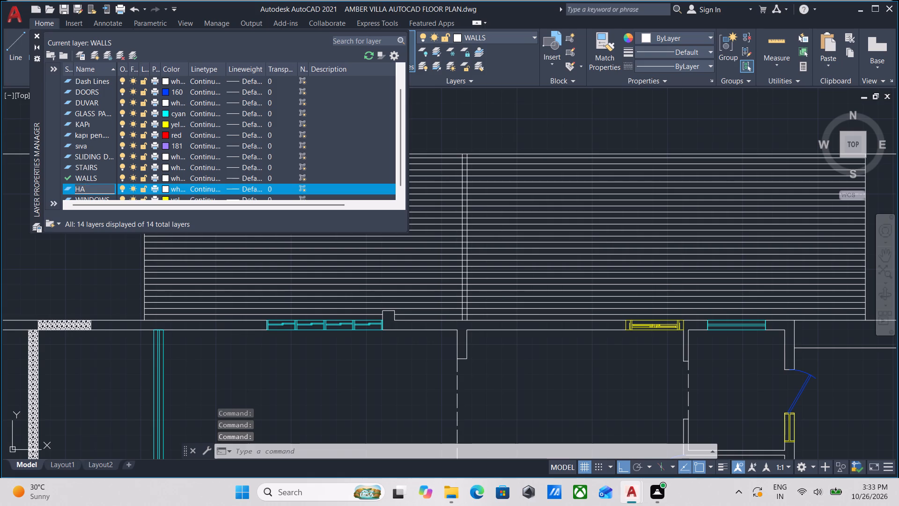
text(TCH)
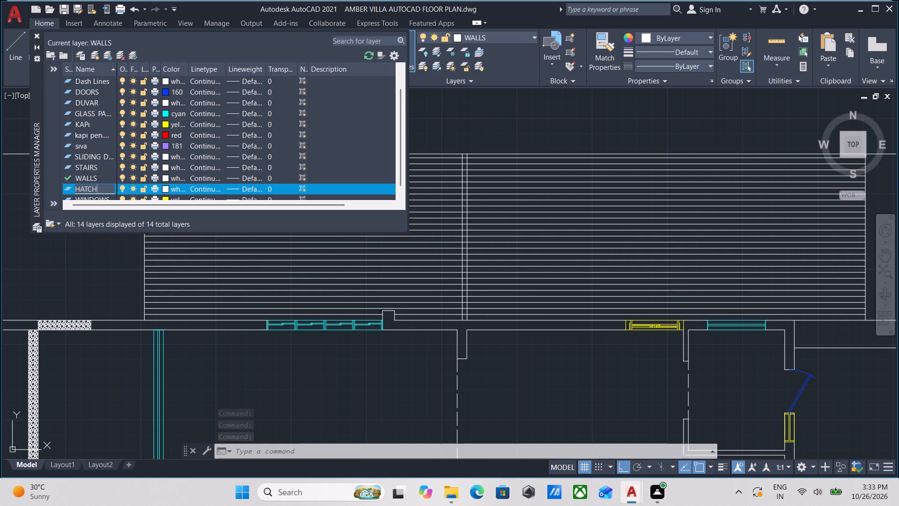
Set the HATCH layer's colour to true colour RGB 166,114,91 and close the layer properties.
click(165, 186)
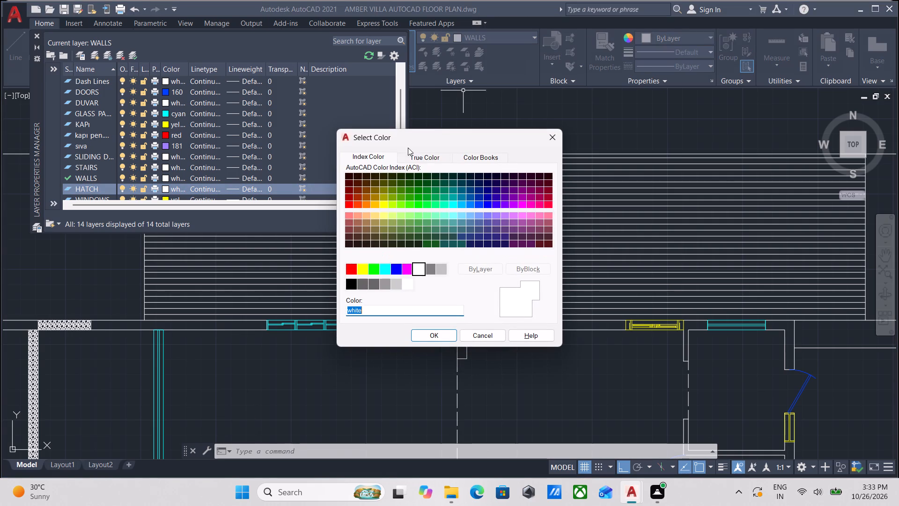
click(417, 156)
drag(359, 179, 319, 179)
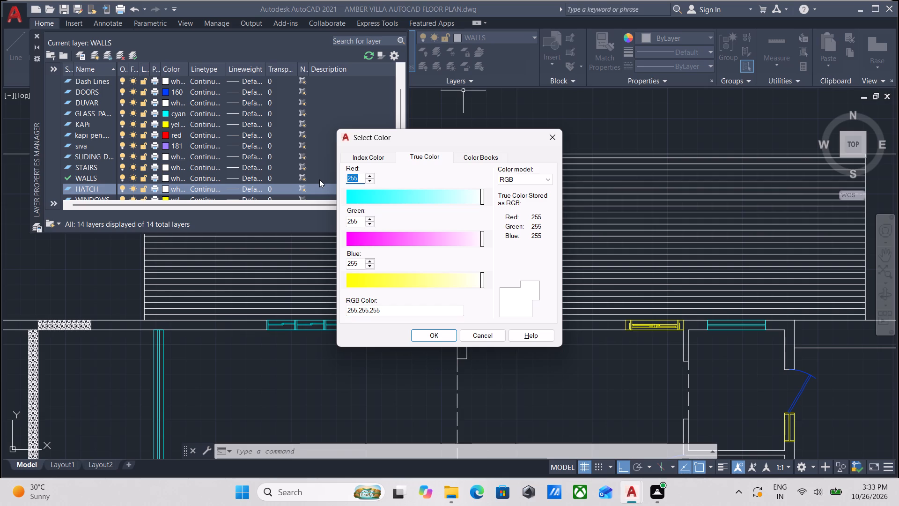
text(166)
drag(360, 223, 314, 230)
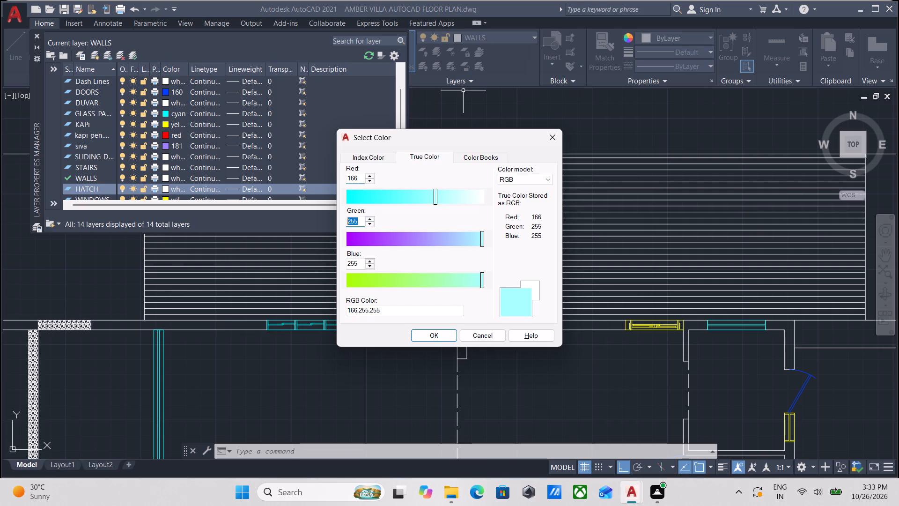
drag(314, 230, 313, 231)
text(11)
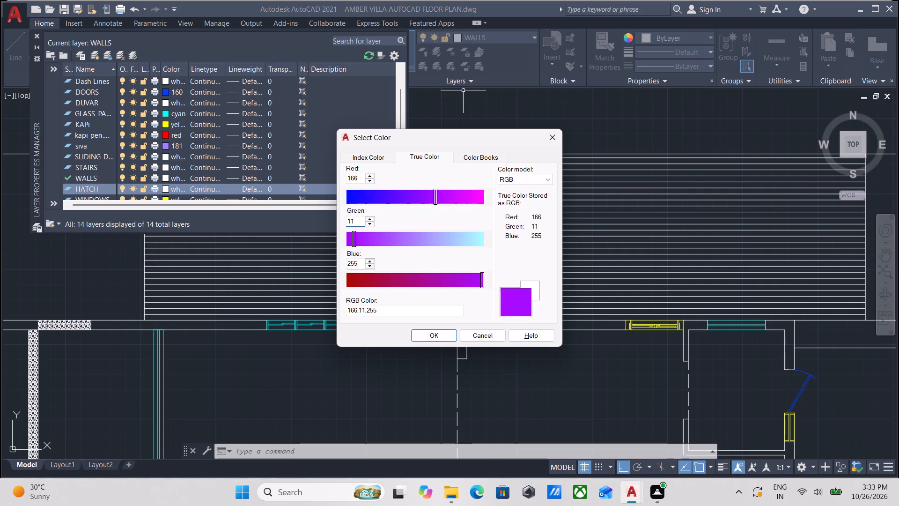
key(4)
drag(361, 263, 326, 263)
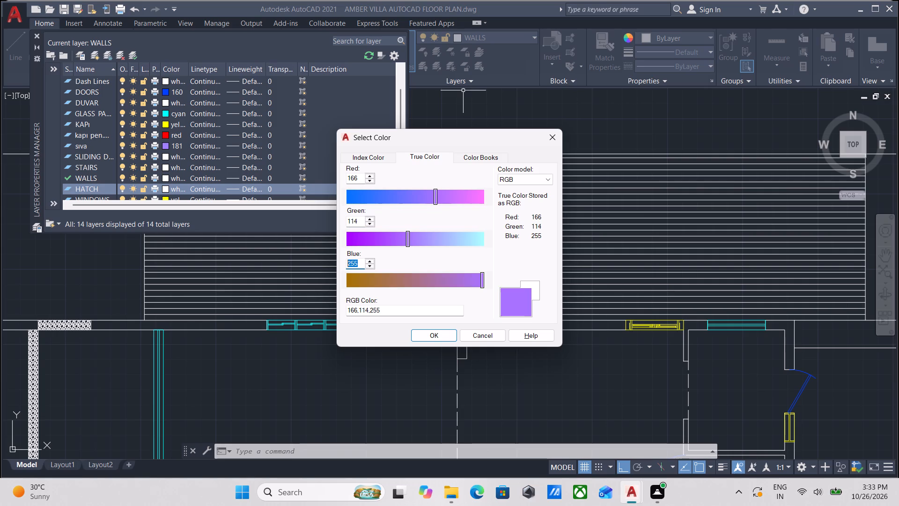
drag(326, 263, 324, 263)
key(9)
key(1)
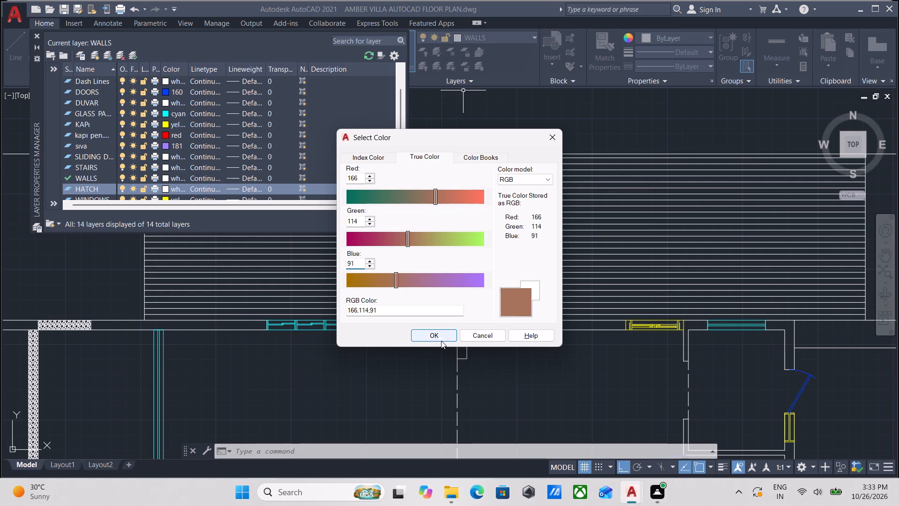
click(438, 337)
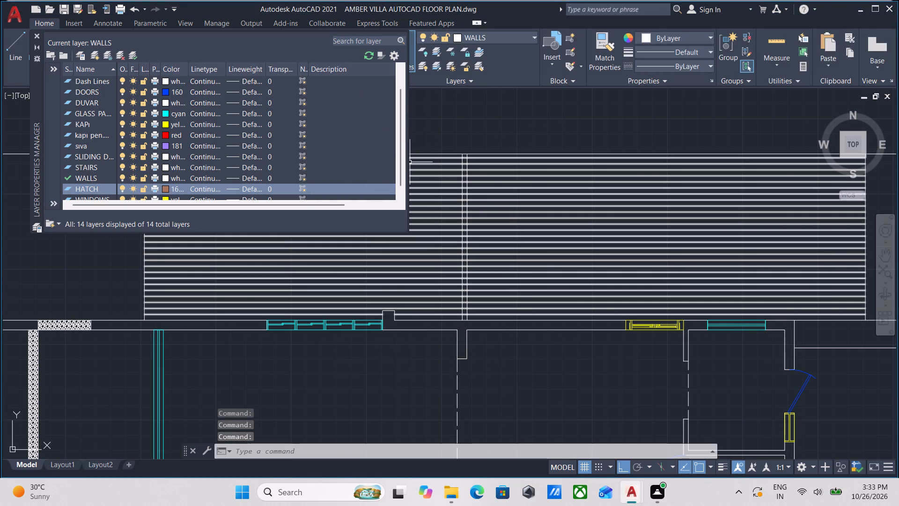
click(33, 34)
Start the Hatch command and set the hatch type to Solid.
key(h)
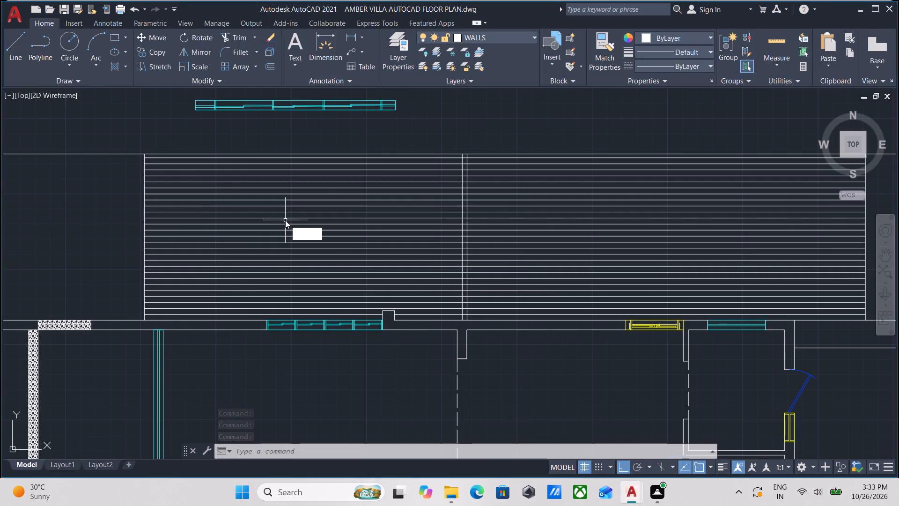
key(Return)
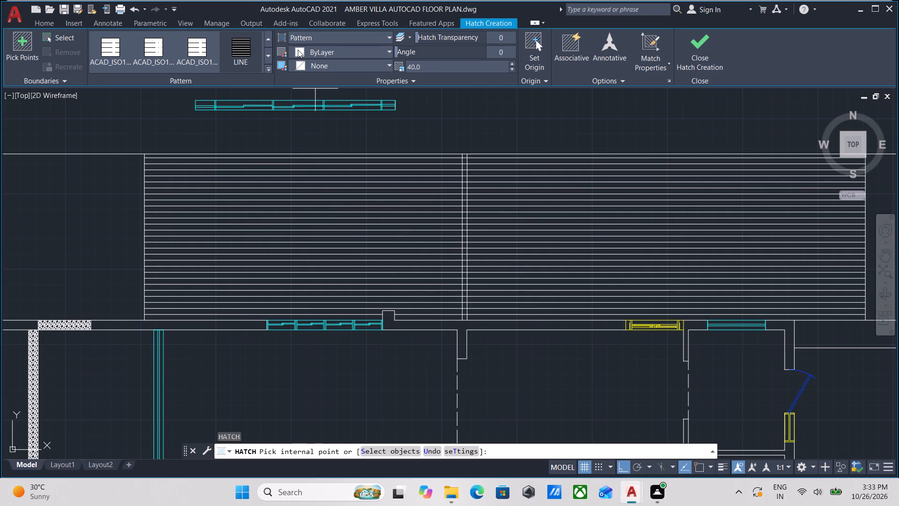
click(281, 36)
click(311, 37)
click(314, 49)
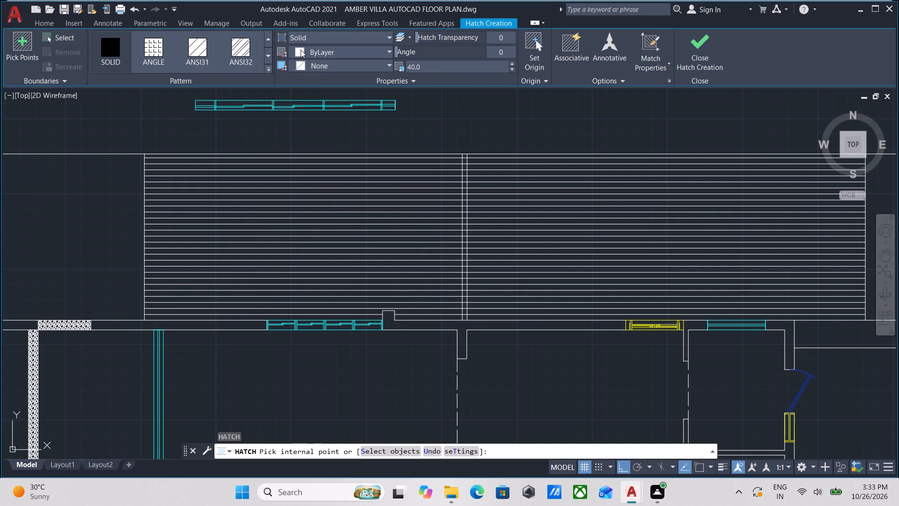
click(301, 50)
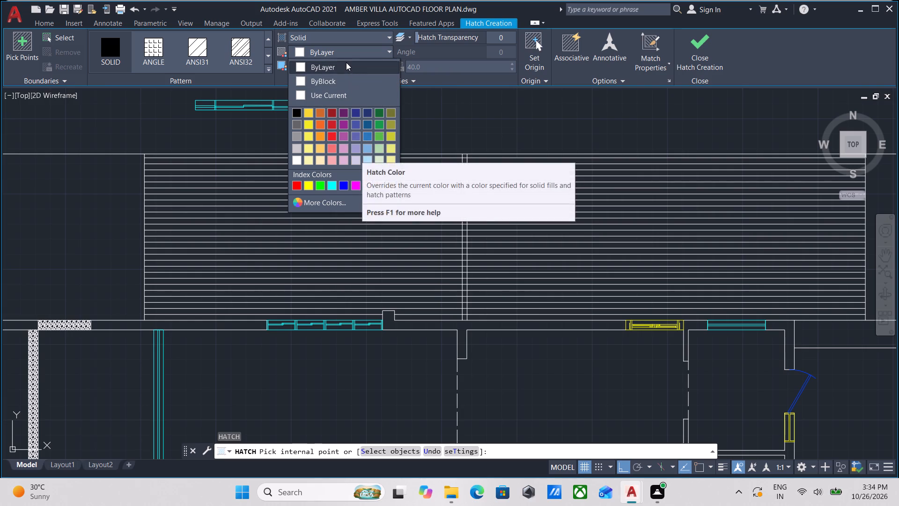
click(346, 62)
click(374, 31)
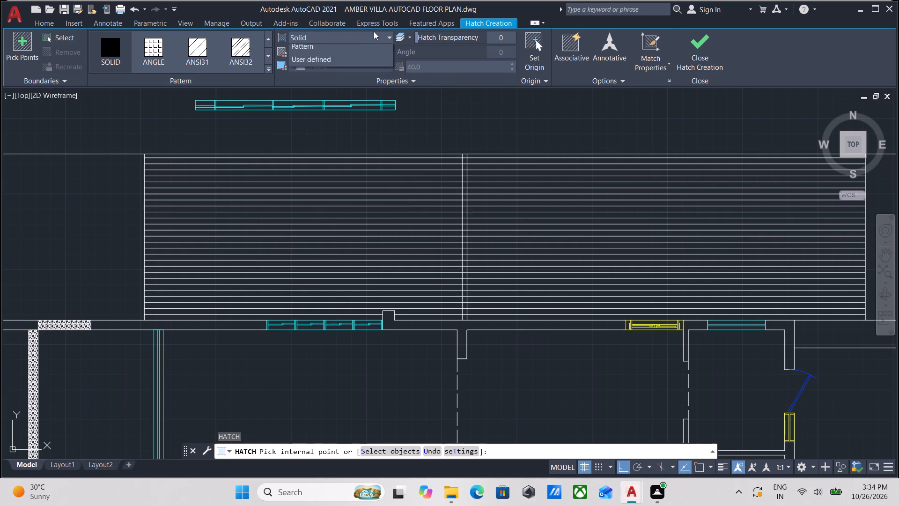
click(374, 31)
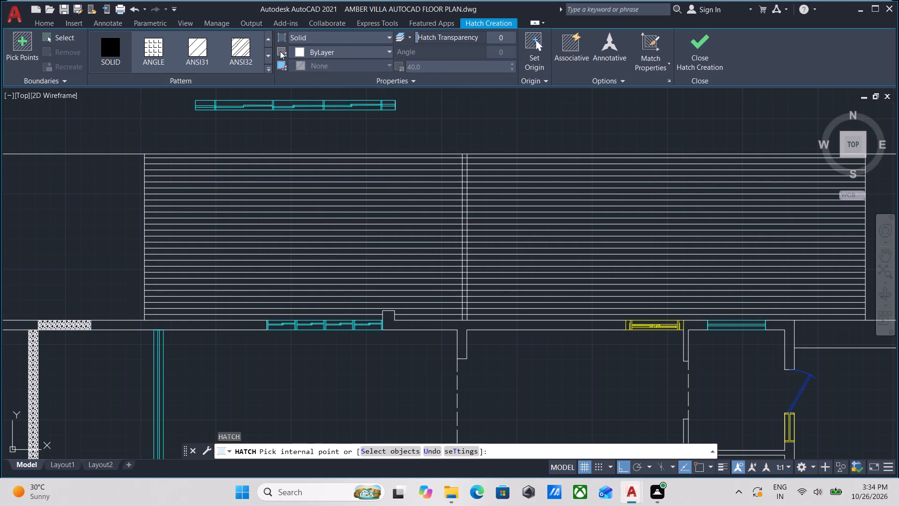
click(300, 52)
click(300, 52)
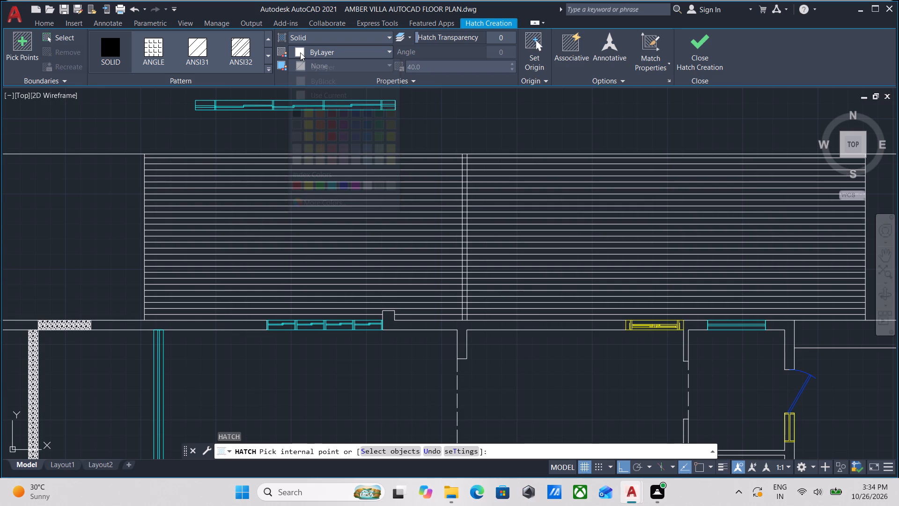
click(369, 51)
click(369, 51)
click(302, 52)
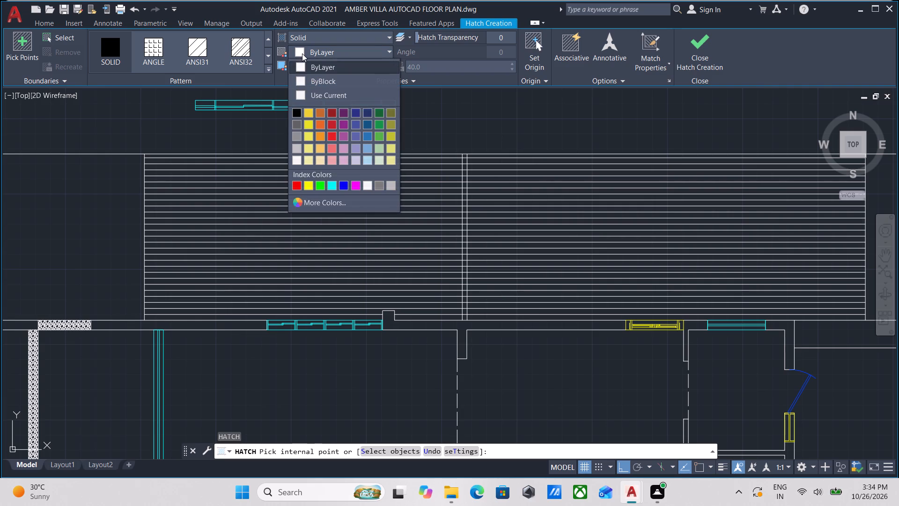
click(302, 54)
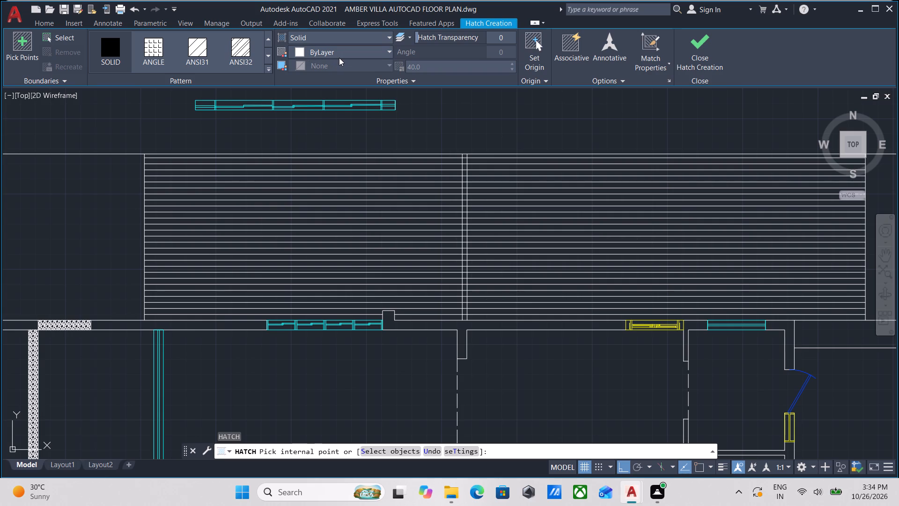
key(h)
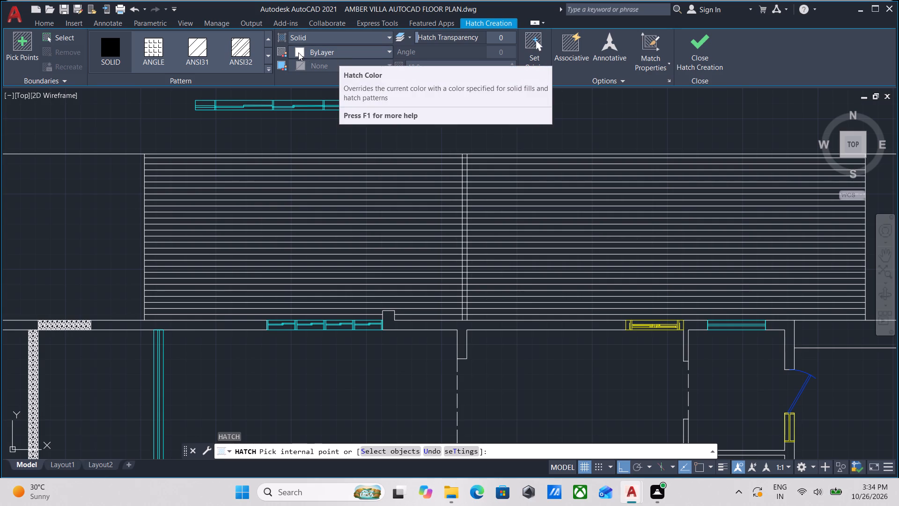
Set the solid hatch's colour to true colour RGB 166,114,91.
click(298, 52)
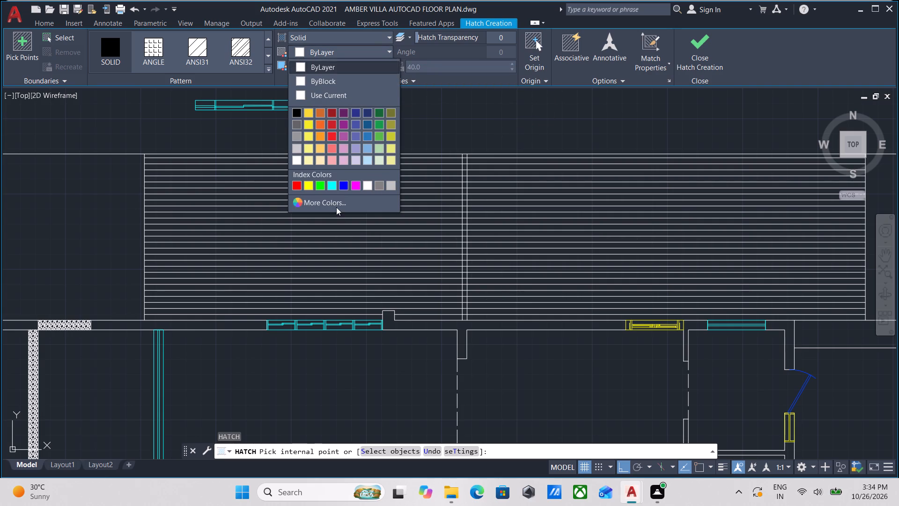
click(336, 206)
click(412, 156)
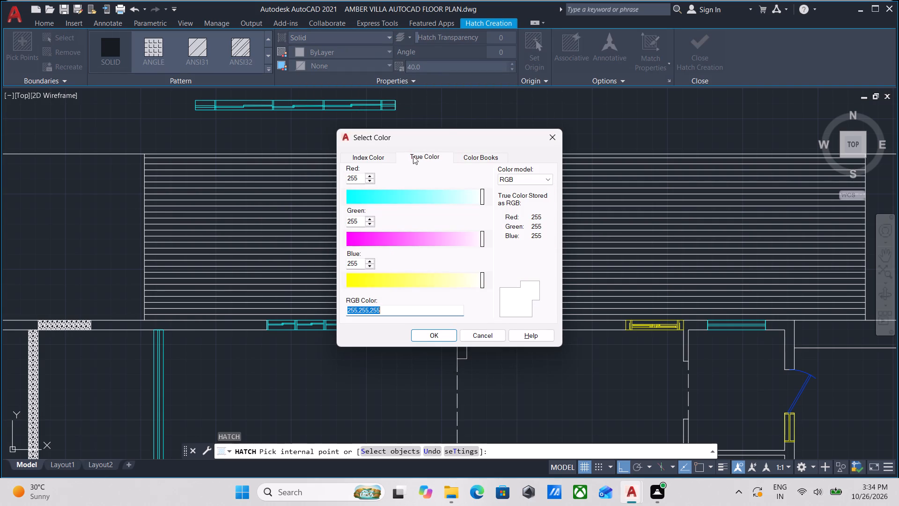
drag(355, 178, 309, 180)
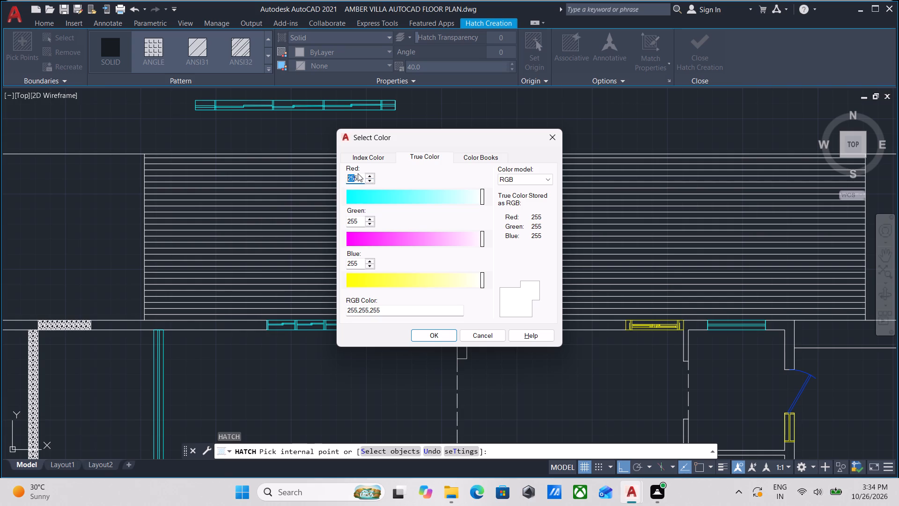
click(359, 173)
drag(362, 177, 329, 179)
text(166)
drag(361, 223, 320, 226)
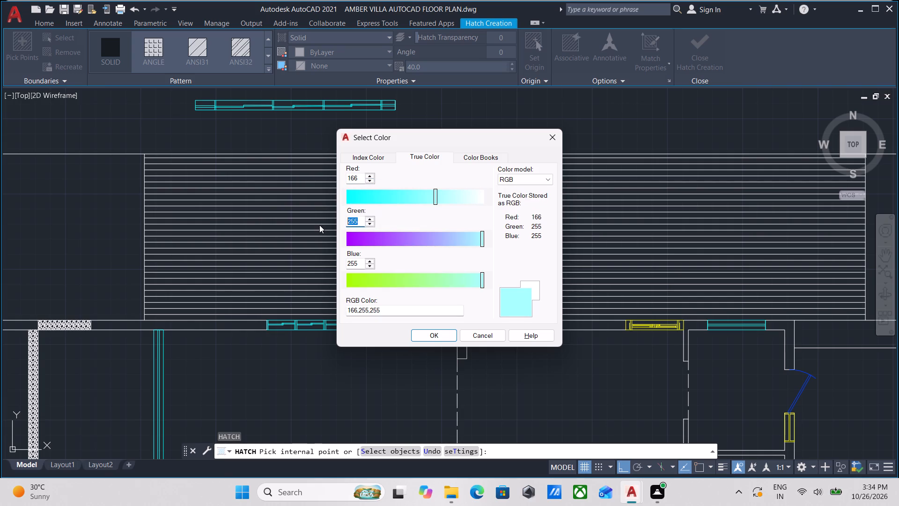
text(11)
key(4)
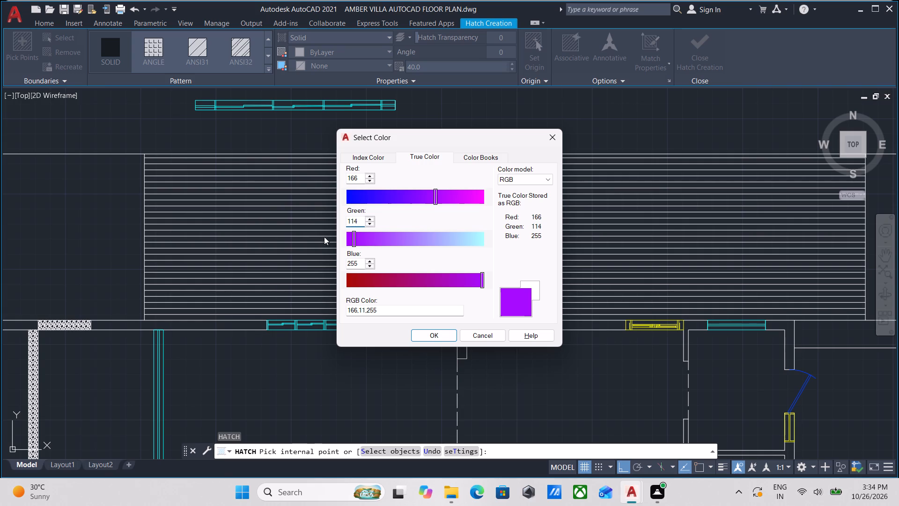
drag(364, 264, 317, 267)
text(91)
click(431, 333)
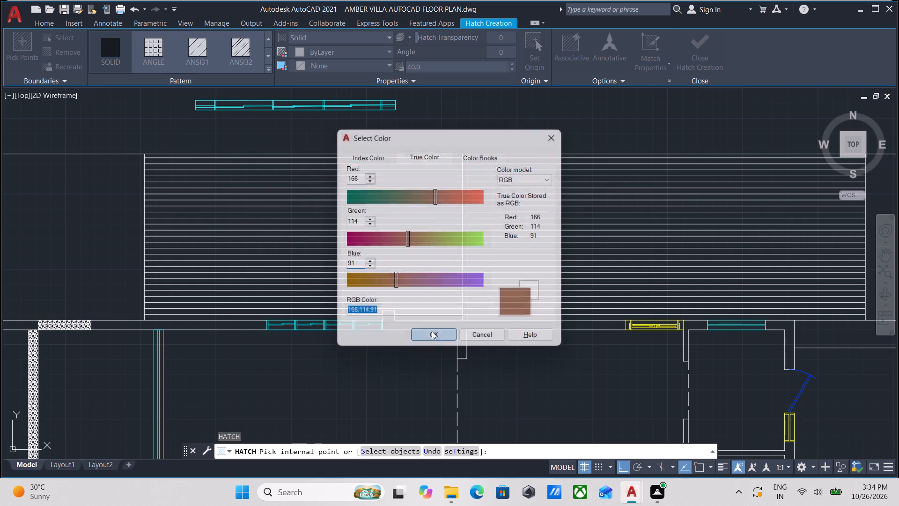
Fill both line-patterned areas above the building and the narrow strip between them with the solid hatch, and end the command.
click(359, 238)
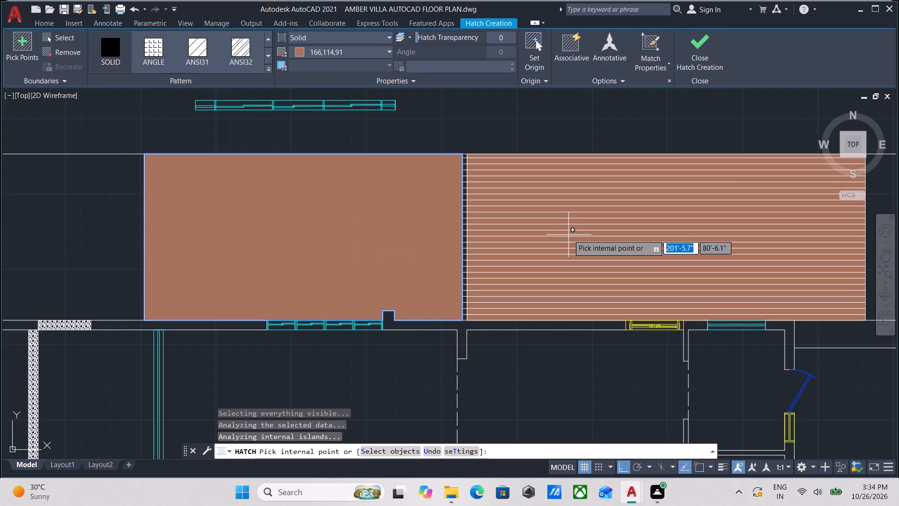
click(568, 235)
scroll(461, 248, up, 3)
click(485, 258)
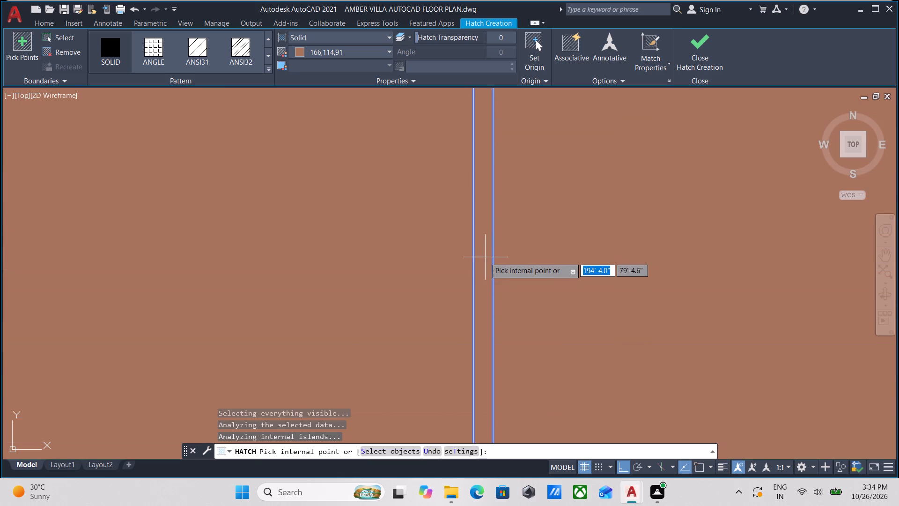
scroll(483, 248, down, 3)
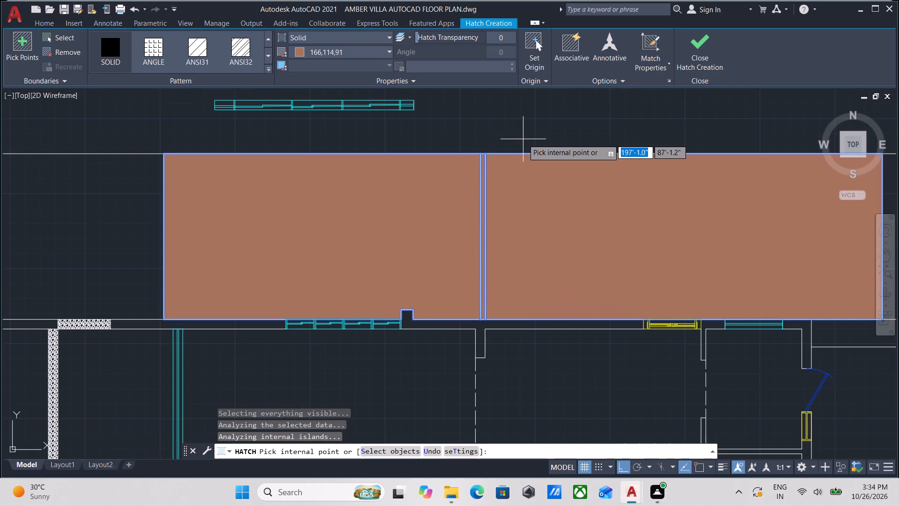
scroll(523, 139, up, 2)
key(Escape)
Set the brown solid hatch's transparency to 30 and deselect it.
scroll(470, 140, down, 2)
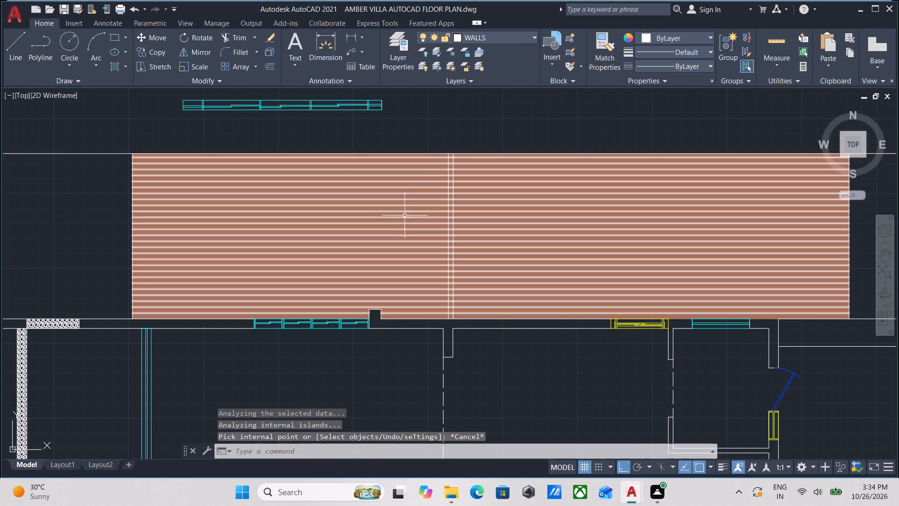
click(406, 212)
scroll(424, 214, up, 2)
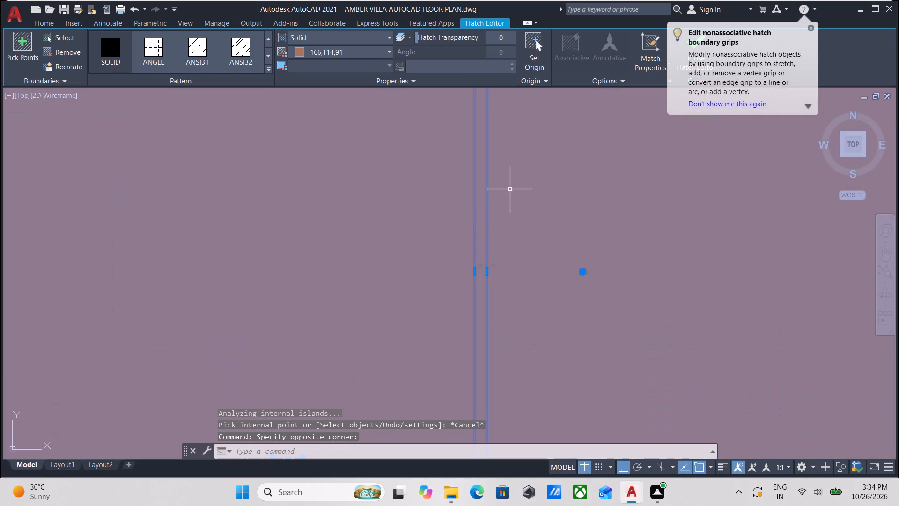
key(Escape)
click(555, 172)
scroll(555, 172, down, 1)
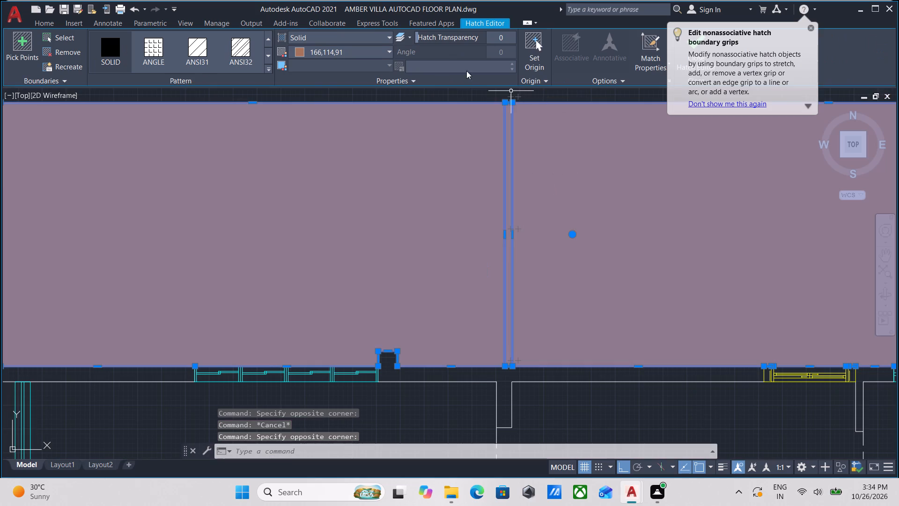
drag(421, 34, 463, 39)
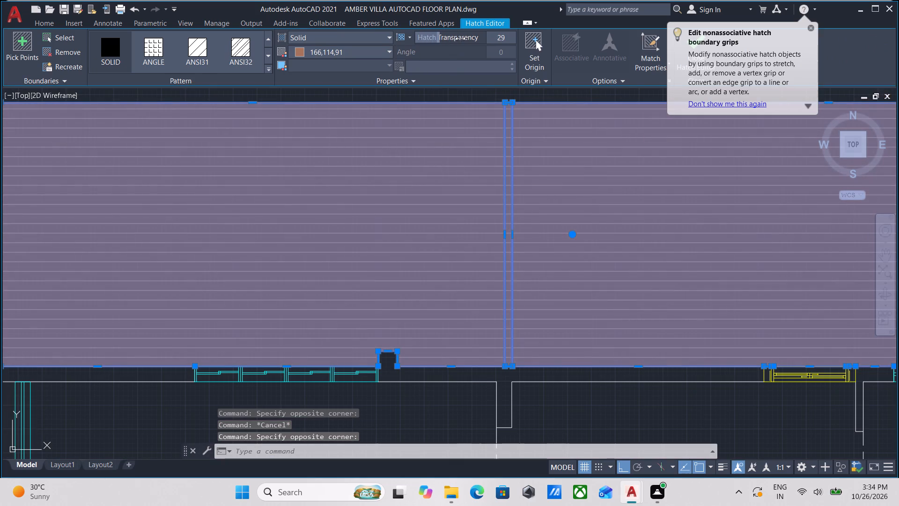
scroll(567, 181, down, 2)
middle_drag(589, 204, 507, 244)
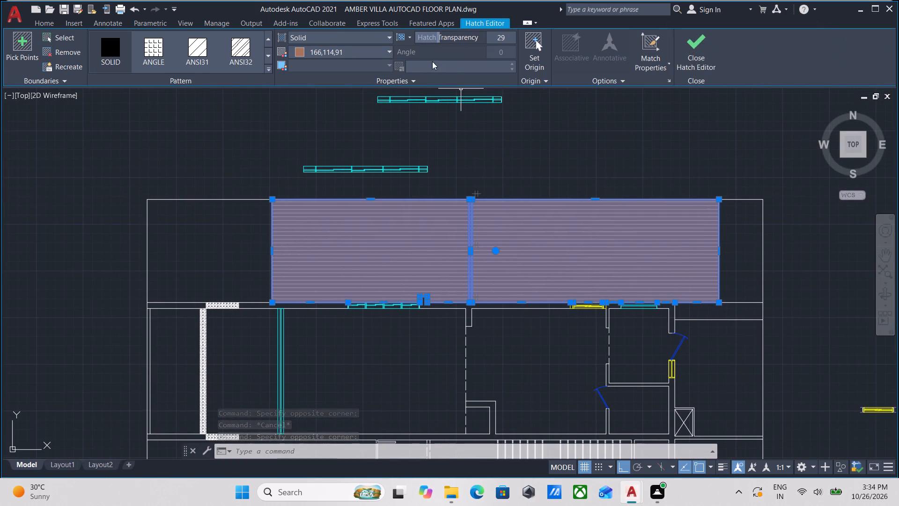
drag(437, 32, 443, 32)
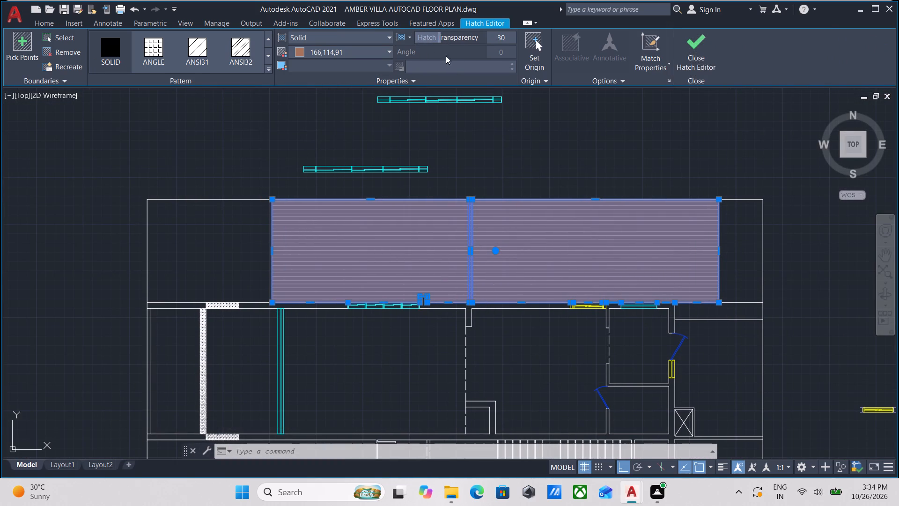
key(Escape)
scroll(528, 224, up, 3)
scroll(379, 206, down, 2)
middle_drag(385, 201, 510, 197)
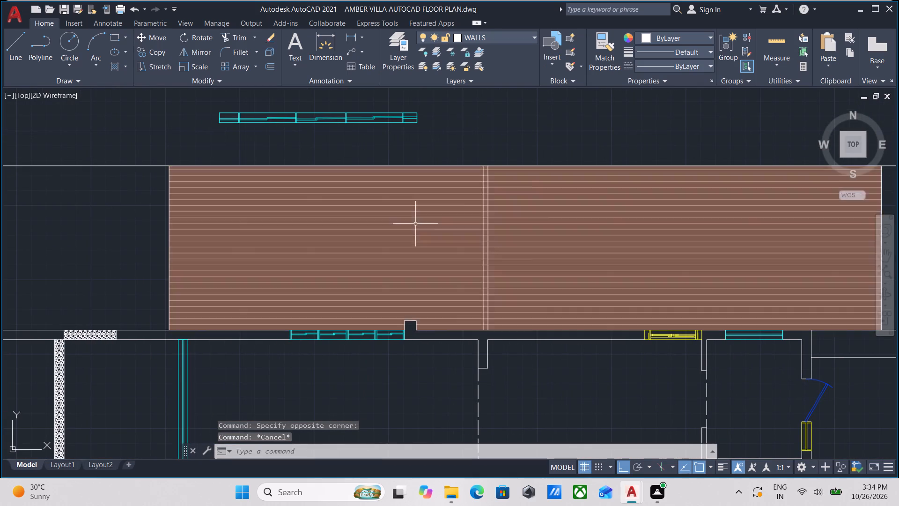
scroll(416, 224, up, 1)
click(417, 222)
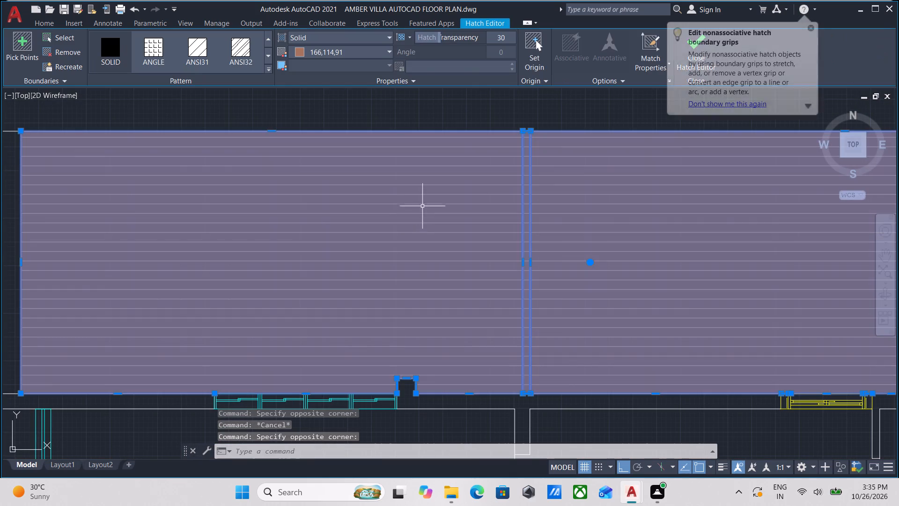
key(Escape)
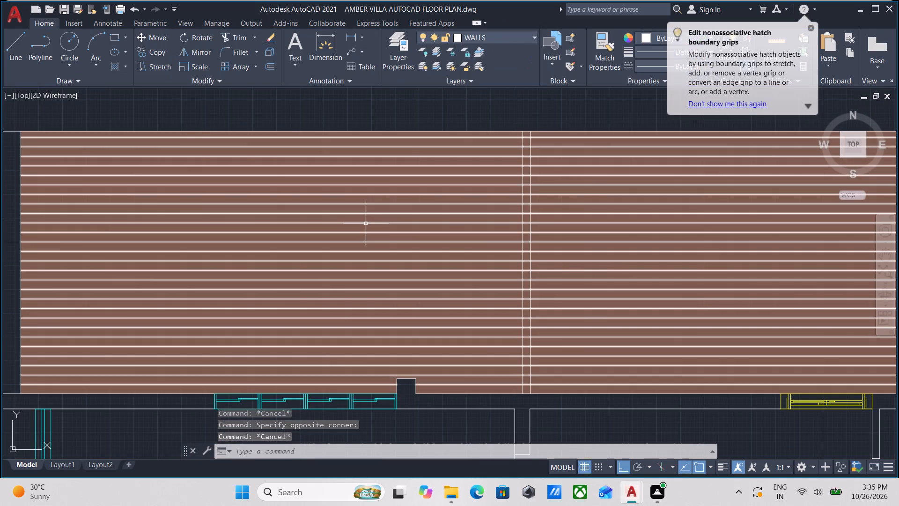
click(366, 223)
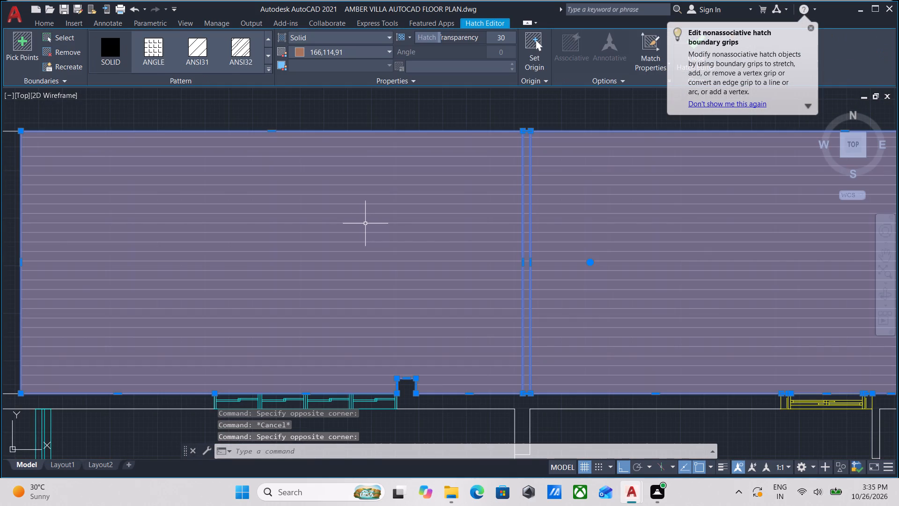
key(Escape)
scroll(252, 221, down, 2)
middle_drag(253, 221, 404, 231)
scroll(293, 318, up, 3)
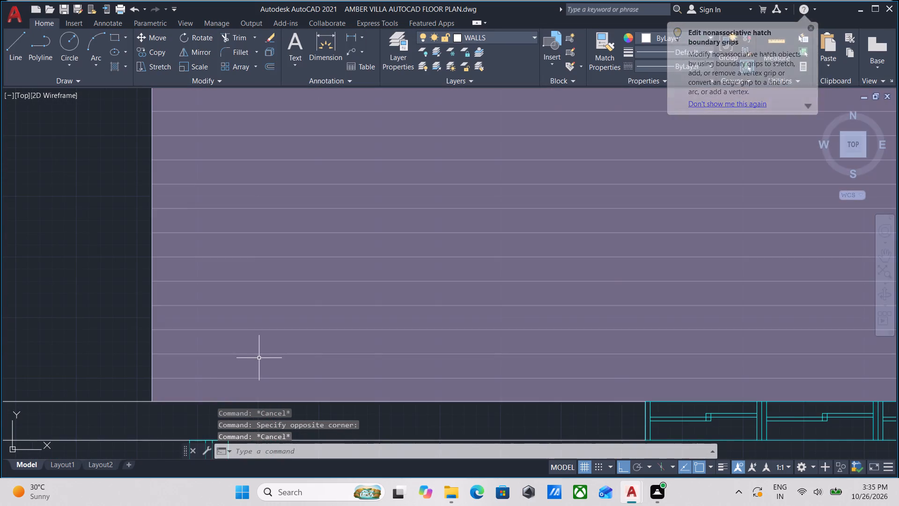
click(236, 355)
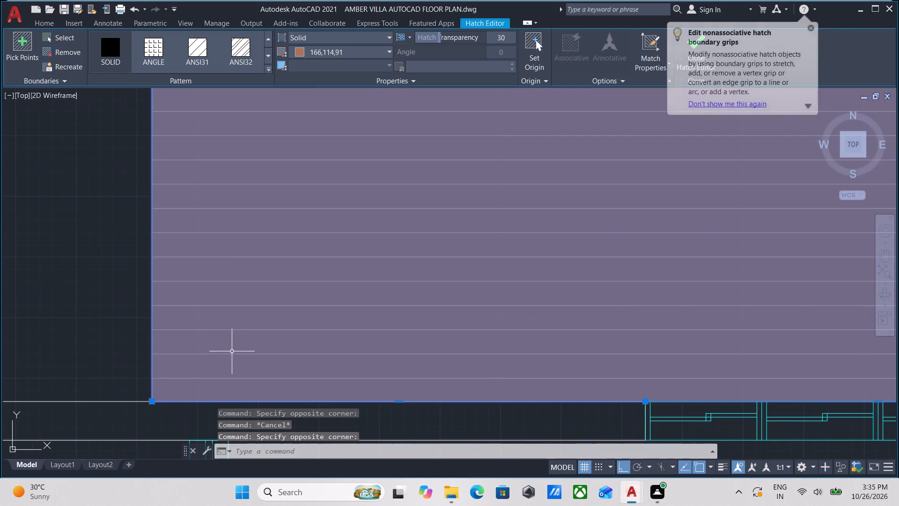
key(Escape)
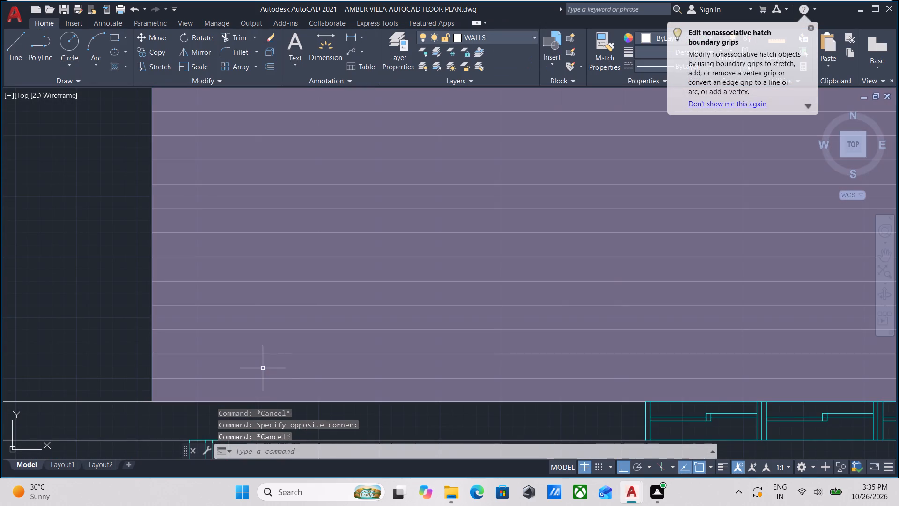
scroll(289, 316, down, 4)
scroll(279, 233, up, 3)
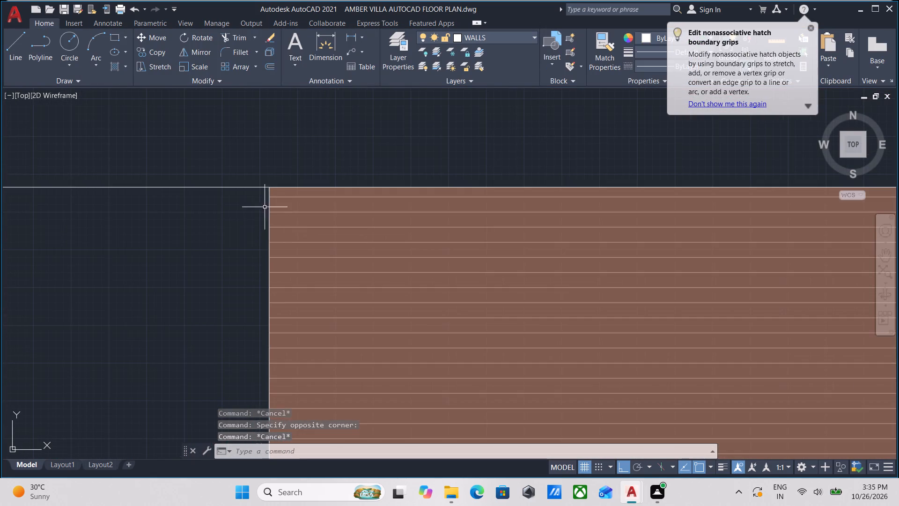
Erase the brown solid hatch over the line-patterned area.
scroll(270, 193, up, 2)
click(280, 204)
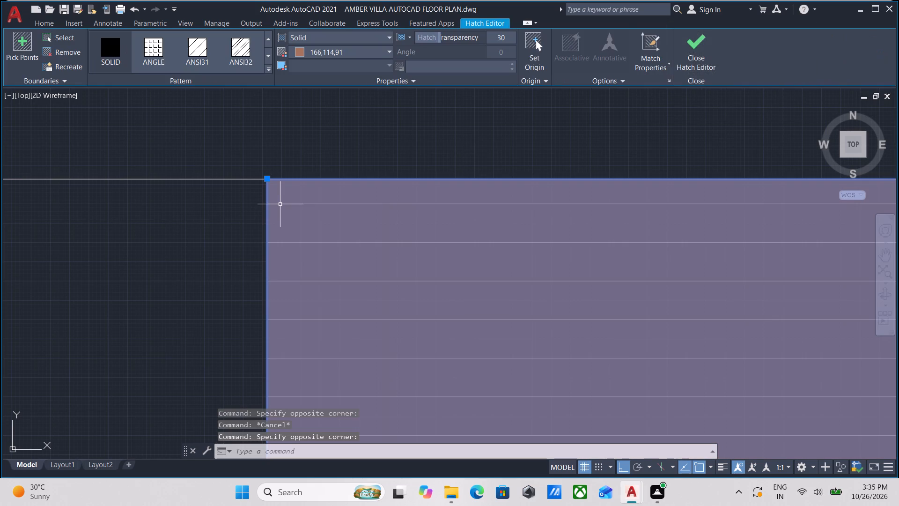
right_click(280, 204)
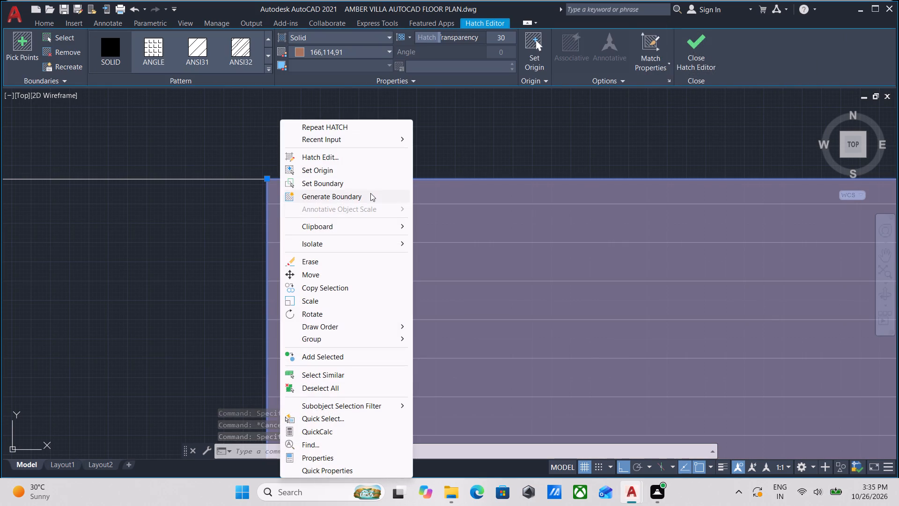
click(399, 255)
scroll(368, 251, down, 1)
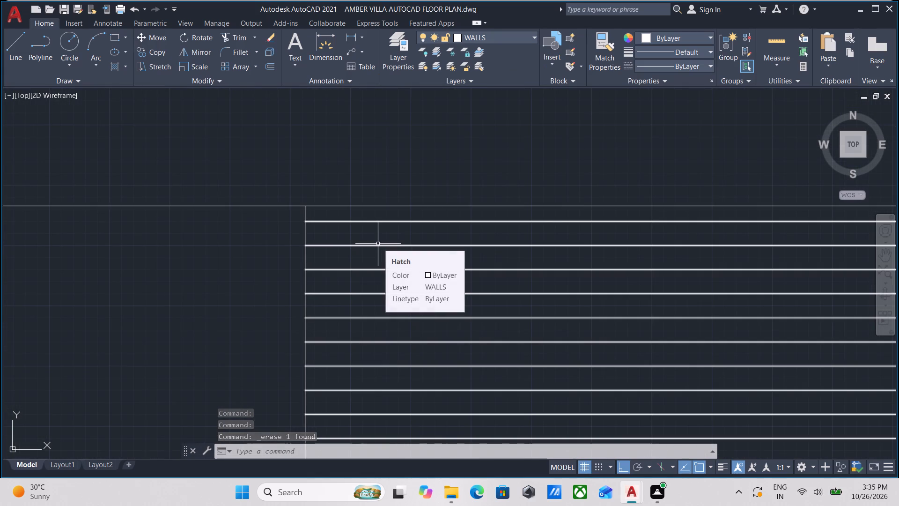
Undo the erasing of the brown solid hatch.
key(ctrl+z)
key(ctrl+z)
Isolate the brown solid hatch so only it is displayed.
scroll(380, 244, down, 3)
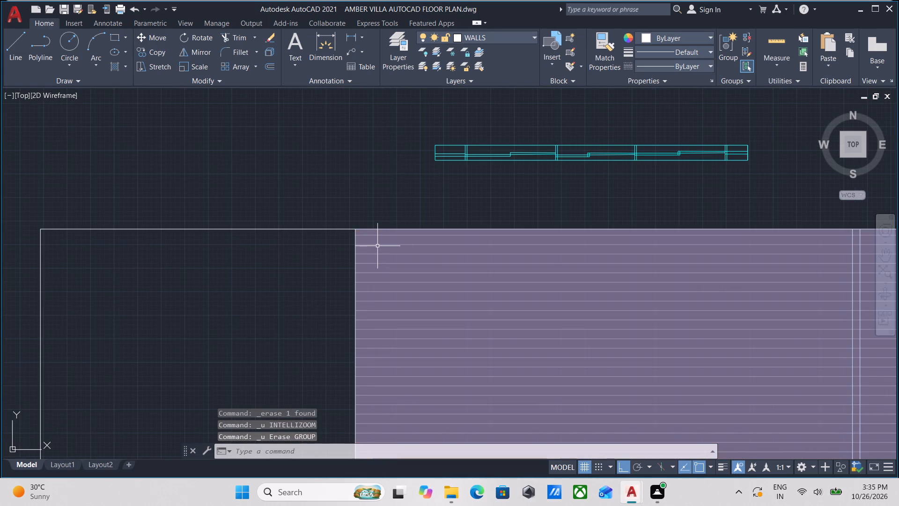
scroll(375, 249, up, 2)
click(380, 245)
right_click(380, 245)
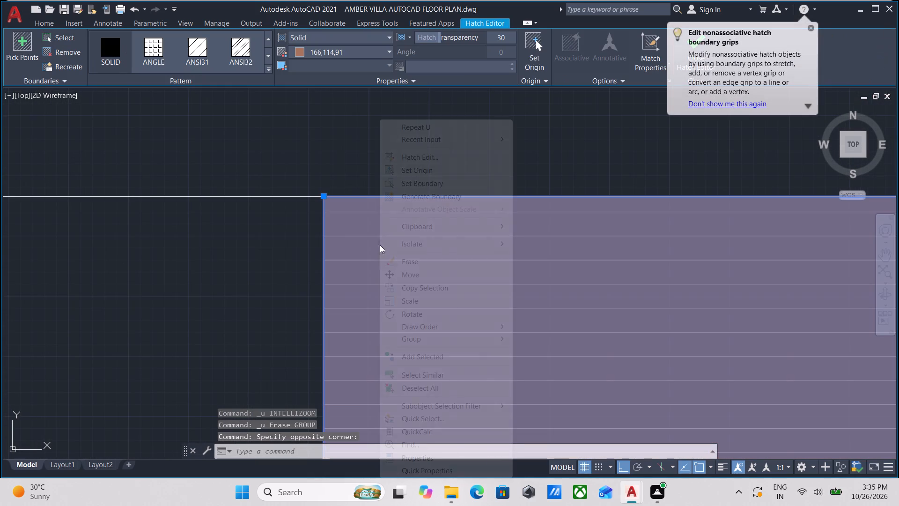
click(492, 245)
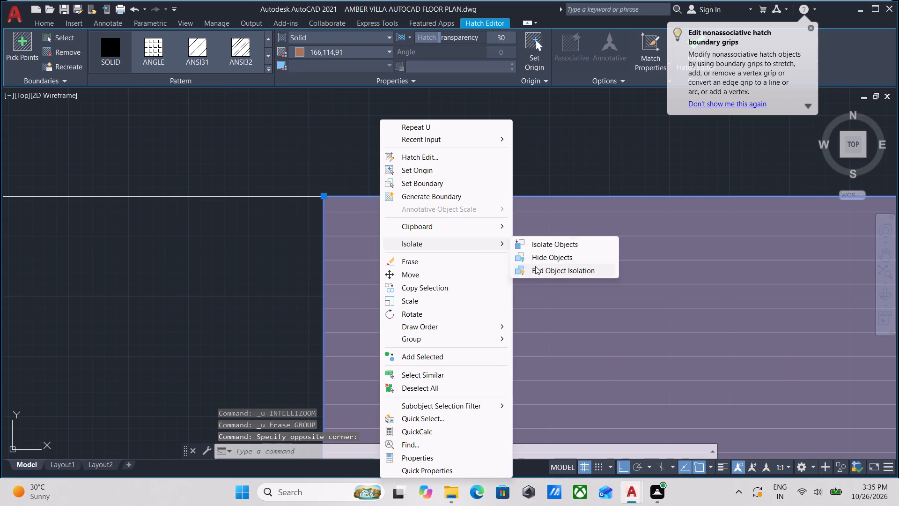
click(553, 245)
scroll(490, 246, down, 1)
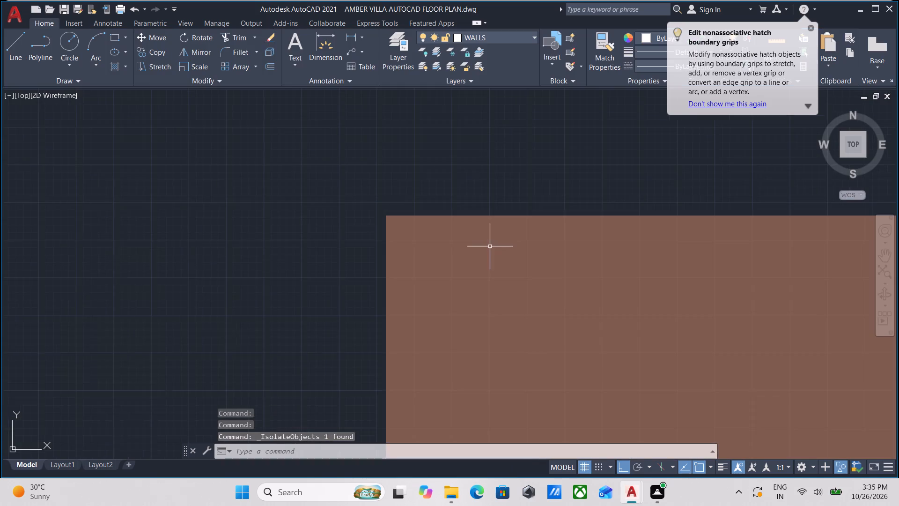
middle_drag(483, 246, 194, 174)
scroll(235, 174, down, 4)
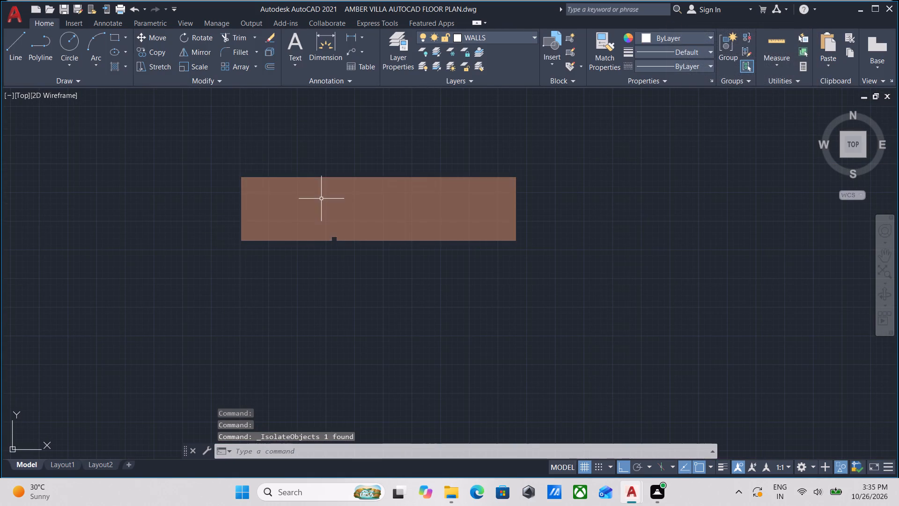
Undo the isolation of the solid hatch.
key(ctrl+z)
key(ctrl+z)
Hide the brown solid hatch to expose the line-pattern hatch beneath it.
scroll(351, 211, down, 1)
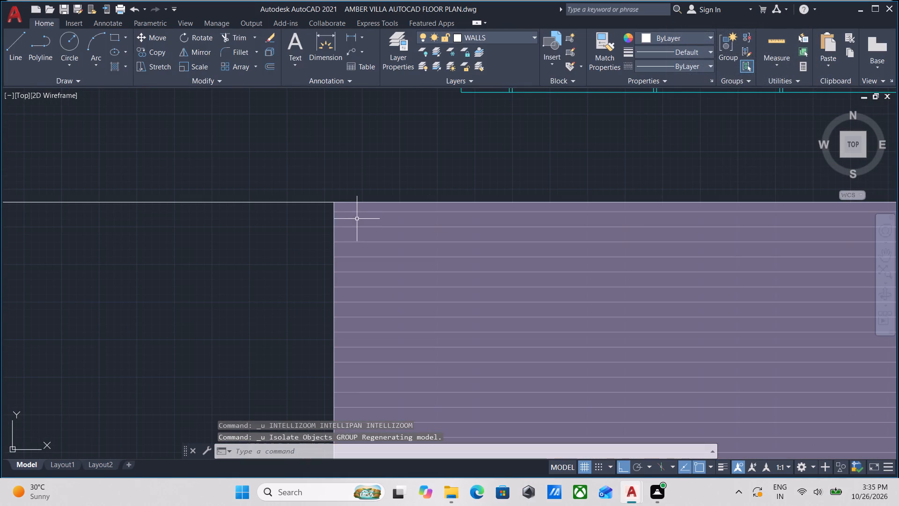
click(359, 219)
right_click(359, 219)
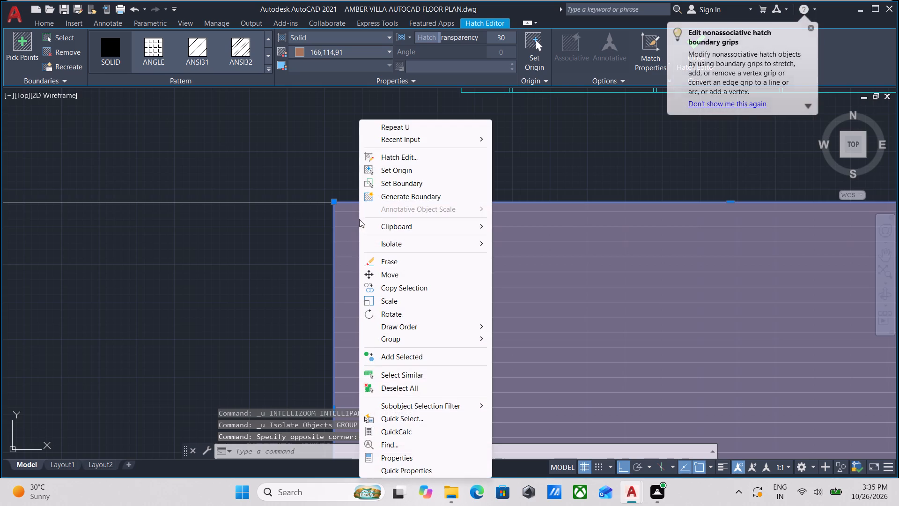
click(477, 240)
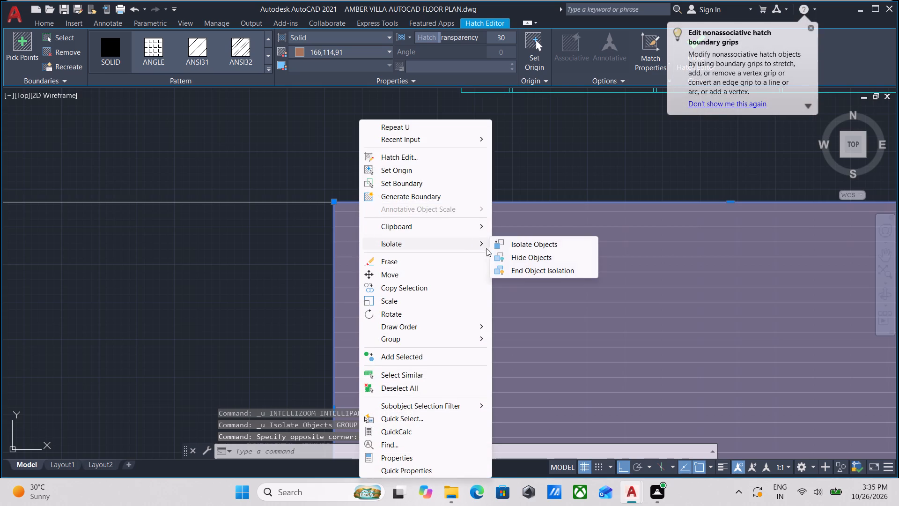
click(511, 257)
Set the line-pattern hatch's colour to black (0,0,0).
scroll(512, 257, down, 3)
middle_drag(512, 257, 370, 201)
scroll(378, 215, up, 3)
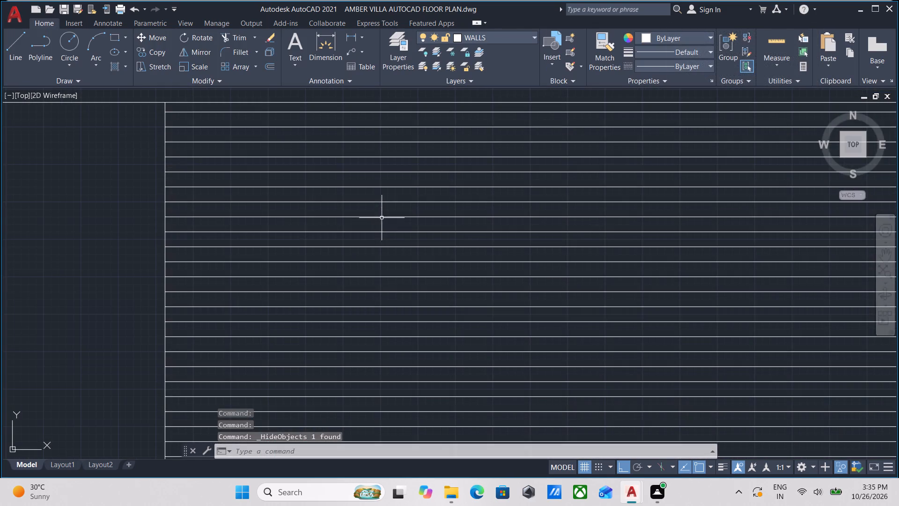
click(371, 216)
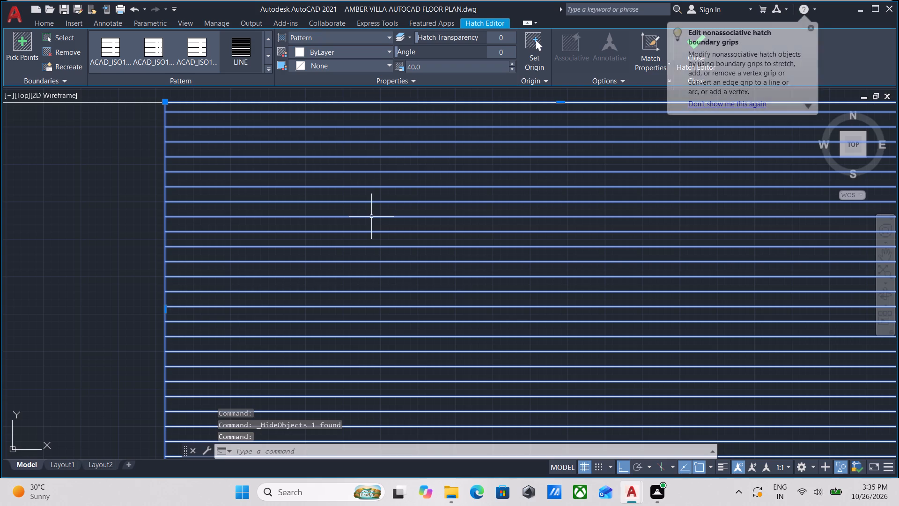
click(304, 52)
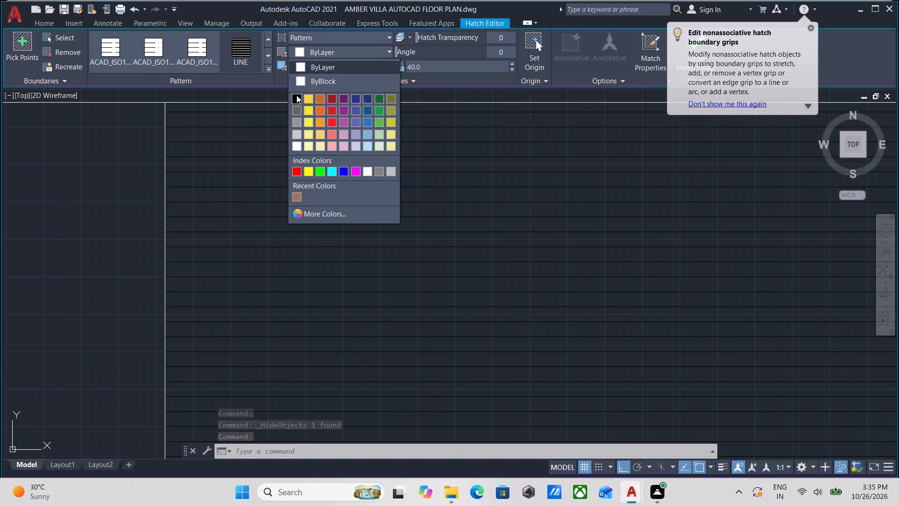
click(296, 95)
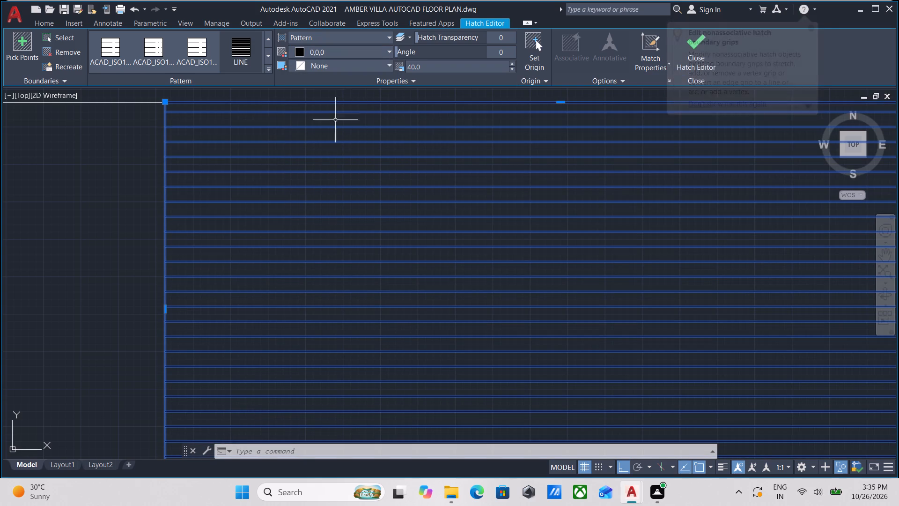
Set the line-pattern hatch's scale to 60.
scroll(352, 84, down, 1)
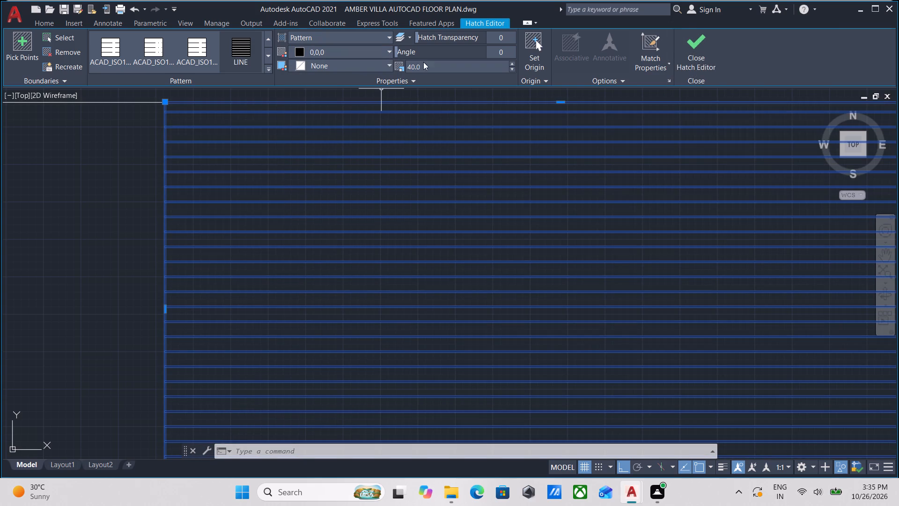
drag(428, 66, 402, 66)
text(60)
key(Return)
scroll(476, 150, down, 3)
middle_drag(482, 153, 427, 146)
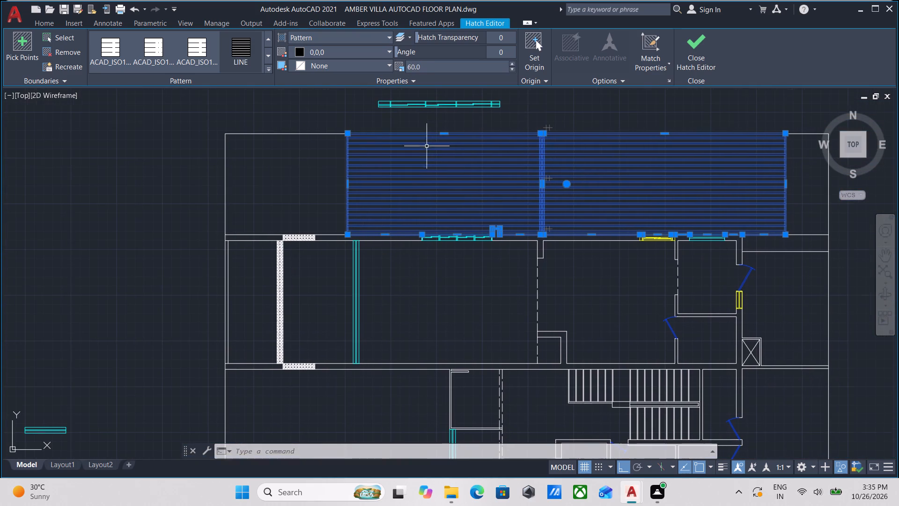
Finish editing the line-pattern hatch and end the object isolation to bring back the hidden brown solid hatch.
click(699, 44)
scroll(425, 157, up, 3)
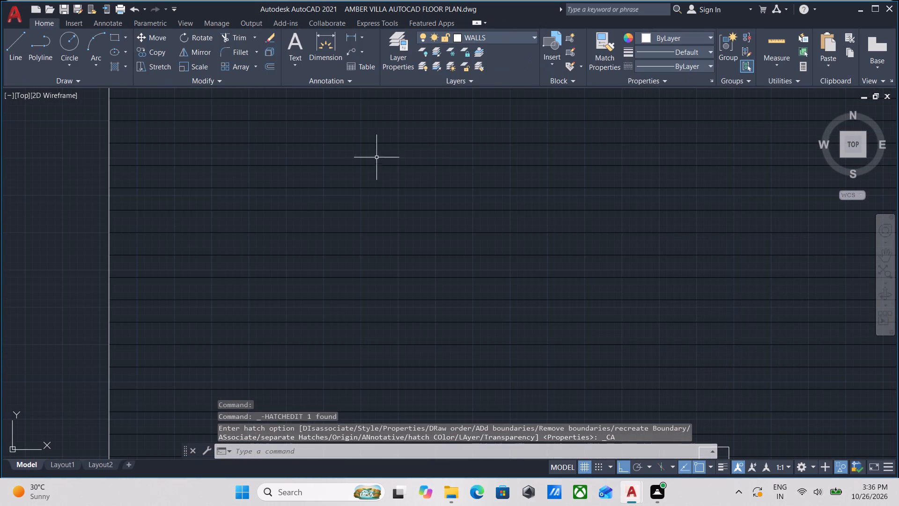
right_click(363, 163)
key(Escape)
scroll(200, 162, down, 2)
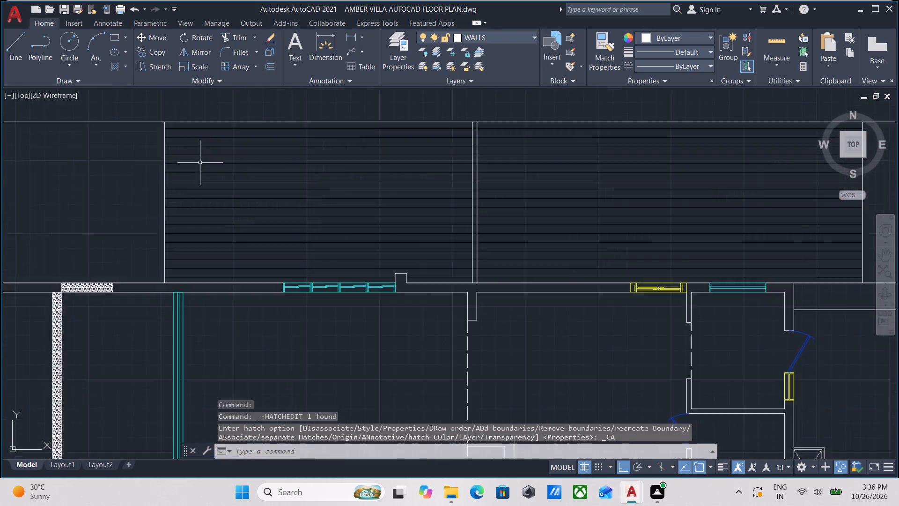
middle_drag(206, 169, 298, 218)
scroll(245, 187, up, 2)
scroll(315, 198, down, 1)
middle_drag(327, 199, 252, 229)
scroll(257, 227, up, 2)
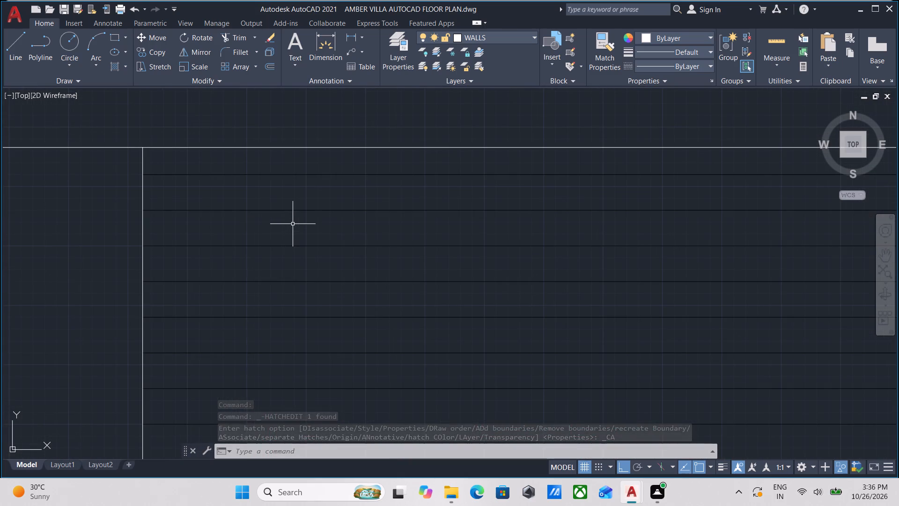
right_click(293, 223)
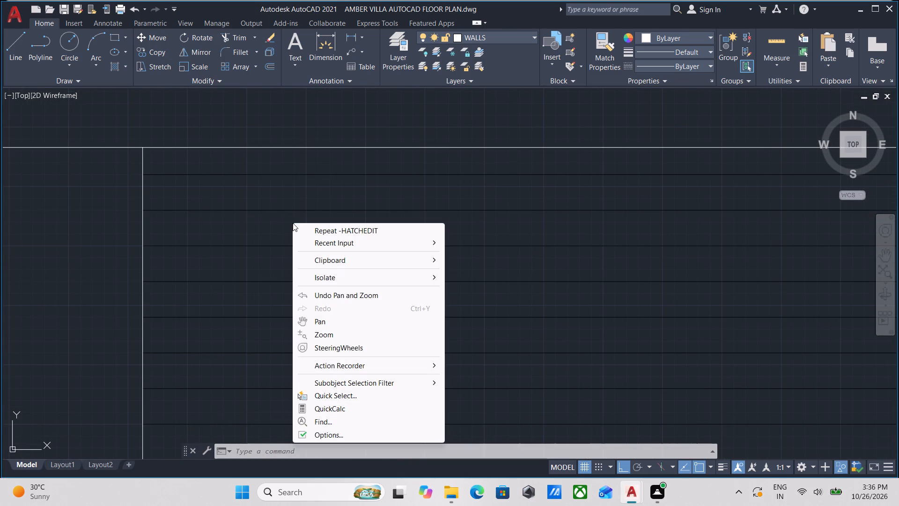
key(Escape)
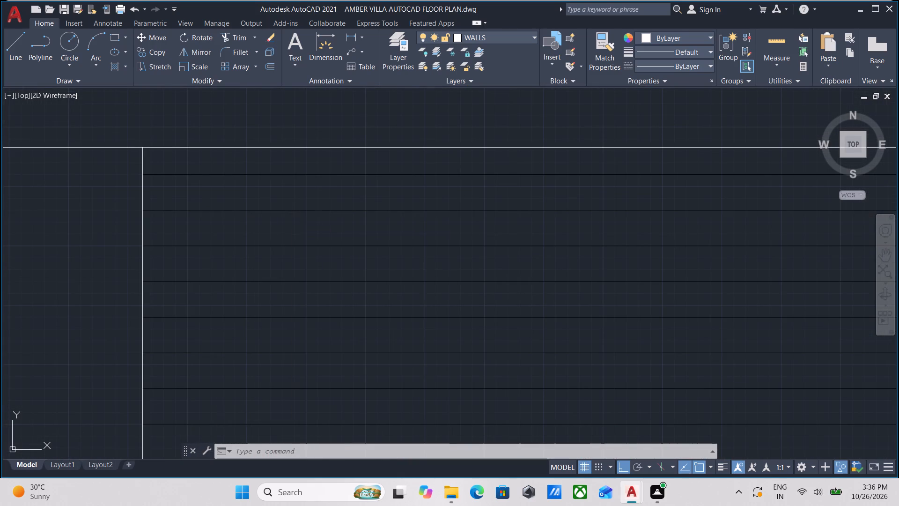
scroll(302, 225, down, 1)
middle_drag(305, 226, 327, 217)
right_click(327, 217)
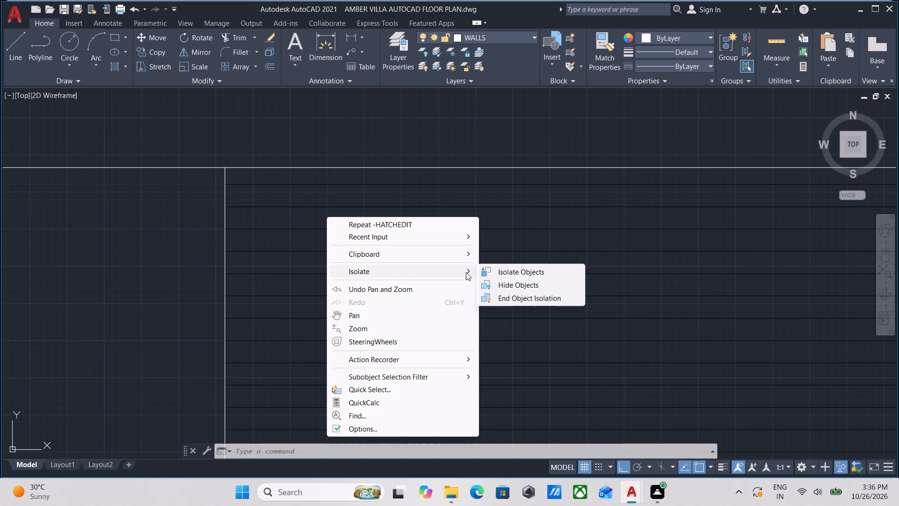
click(497, 298)
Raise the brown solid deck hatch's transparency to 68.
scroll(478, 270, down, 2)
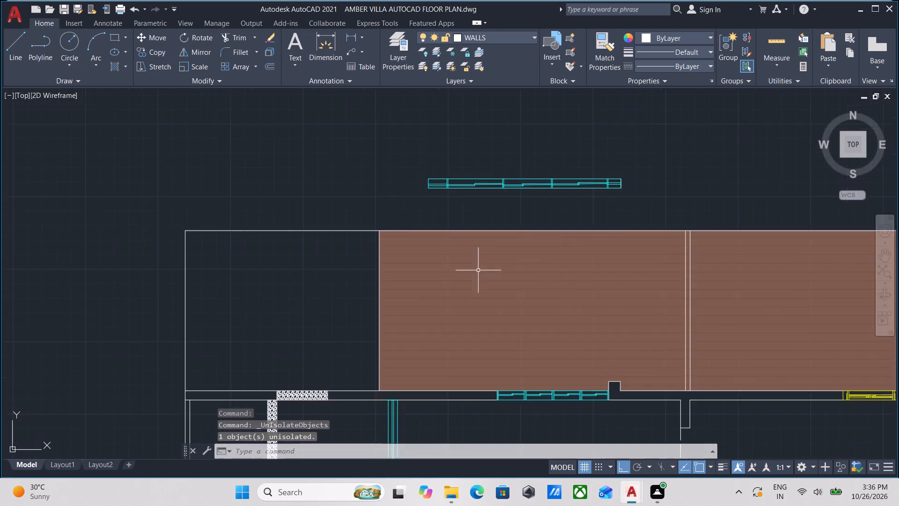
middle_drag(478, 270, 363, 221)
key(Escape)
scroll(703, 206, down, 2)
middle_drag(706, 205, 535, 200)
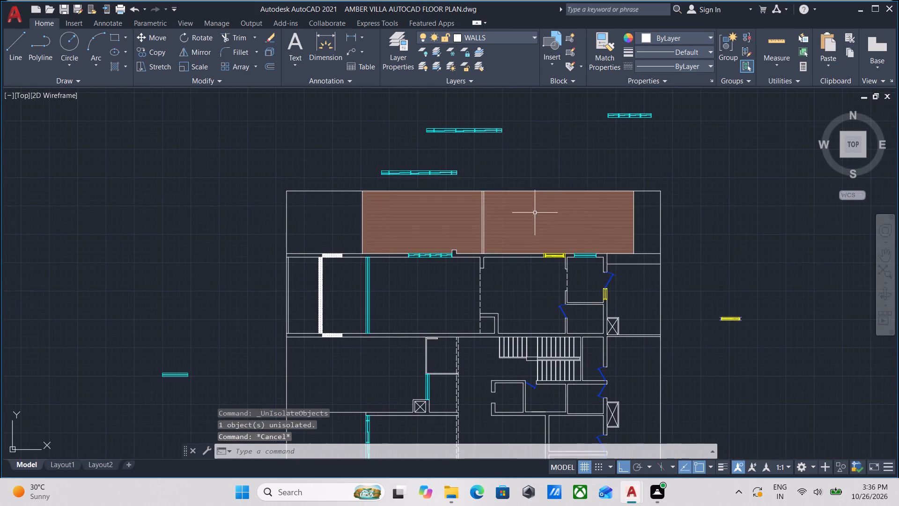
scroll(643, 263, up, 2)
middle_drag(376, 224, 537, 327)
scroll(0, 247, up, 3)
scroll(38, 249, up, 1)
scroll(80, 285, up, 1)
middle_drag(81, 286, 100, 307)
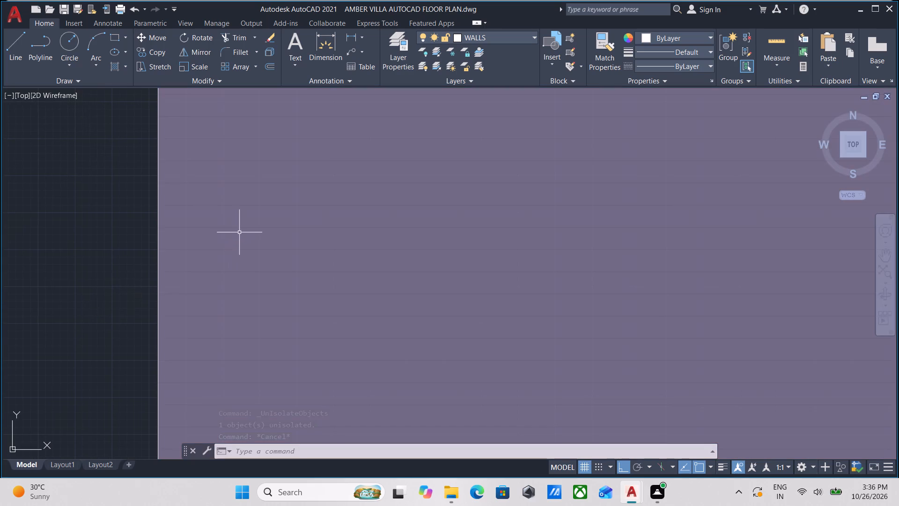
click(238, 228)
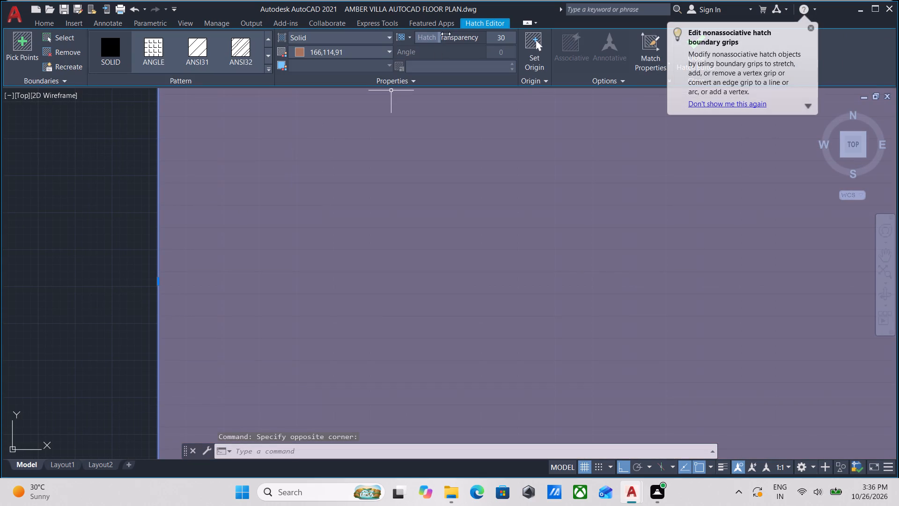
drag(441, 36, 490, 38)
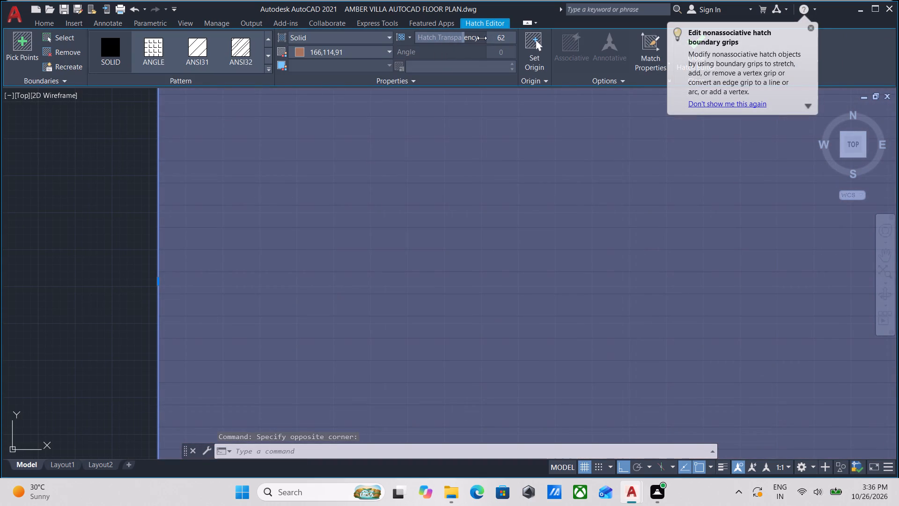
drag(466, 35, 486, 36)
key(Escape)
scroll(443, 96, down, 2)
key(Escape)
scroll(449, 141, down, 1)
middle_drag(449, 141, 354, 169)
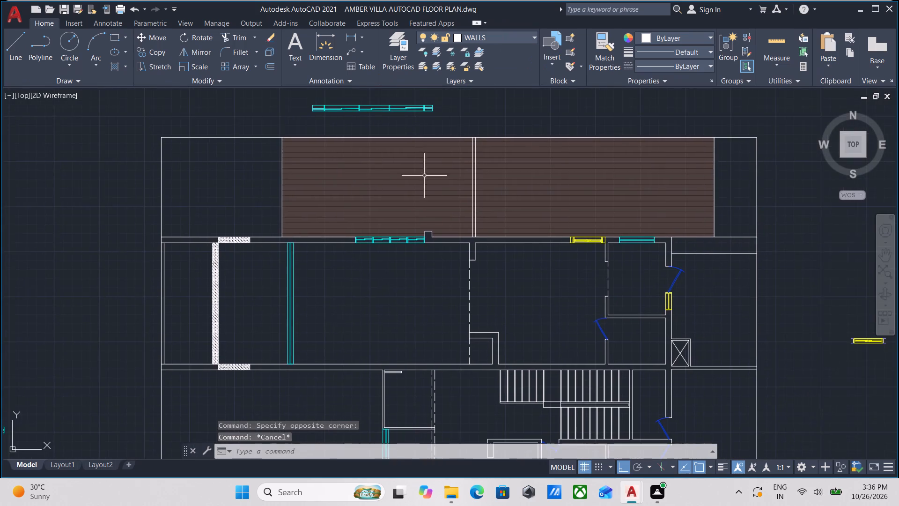
Lower the brown solid deck hatch's transparency to about 56.
scroll(446, 179, up, 2)
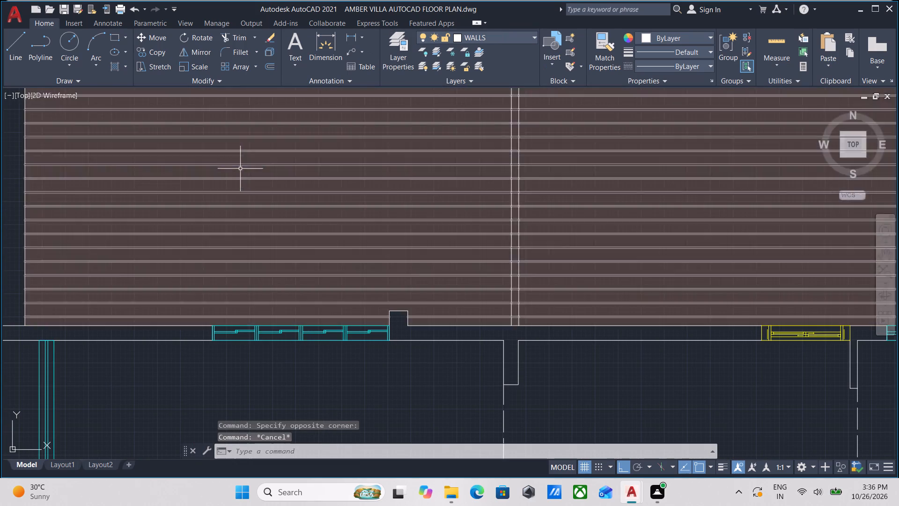
click(240, 170)
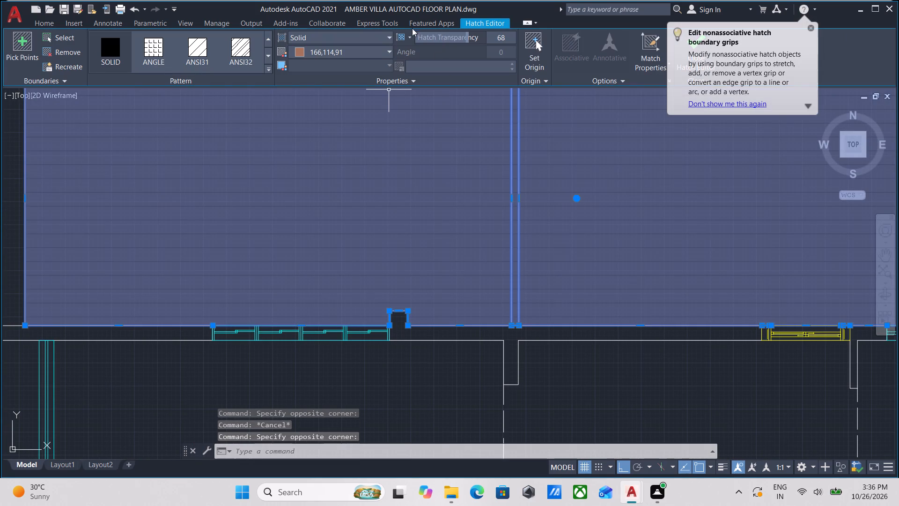
drag(473, 37, 457, 37)
drag(457, 37, 442, 37)
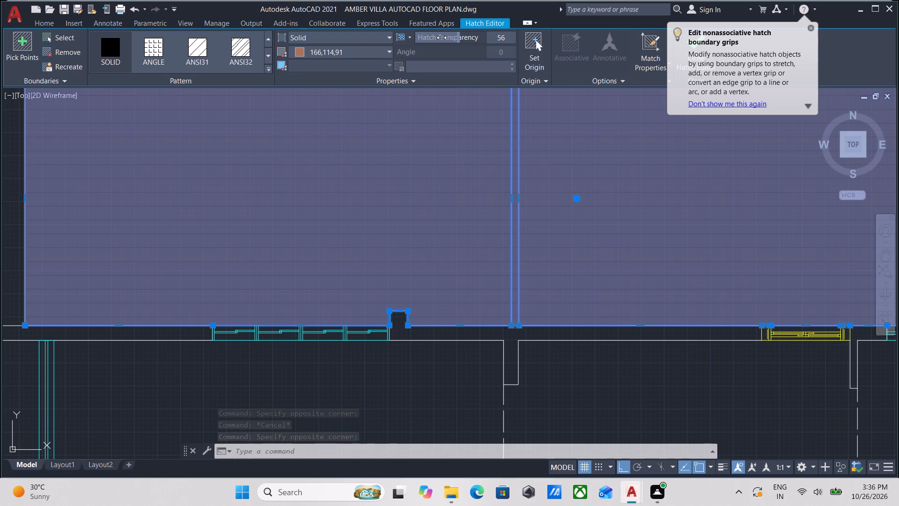
drag(442, 37, 441, 37)
key(Escape)
Examine the layered brown and line-pattern hatch across the whole deck area and along its wall edges.
scroll(313, 143, down, 2)
middle_drag(297, 142, 369, 200)
scroll(369, 200, up, 2)
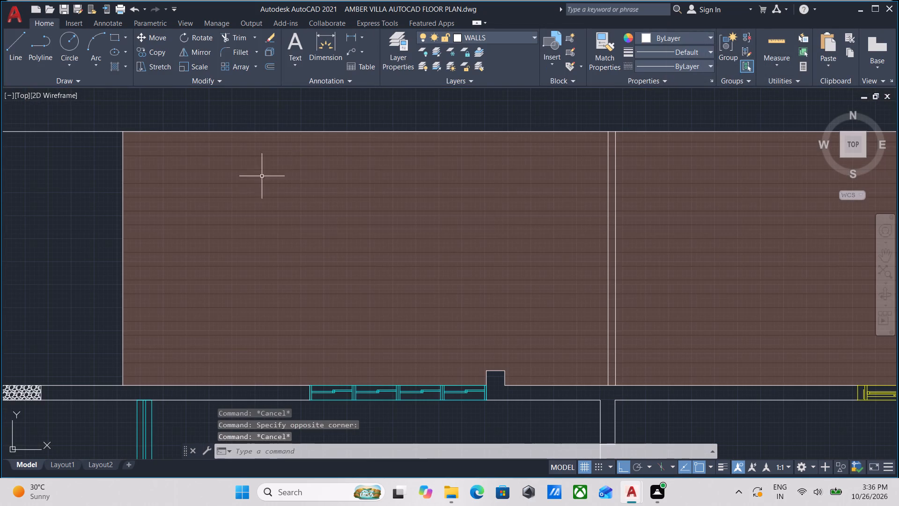
middle_drag(50, 123, 359, 110)
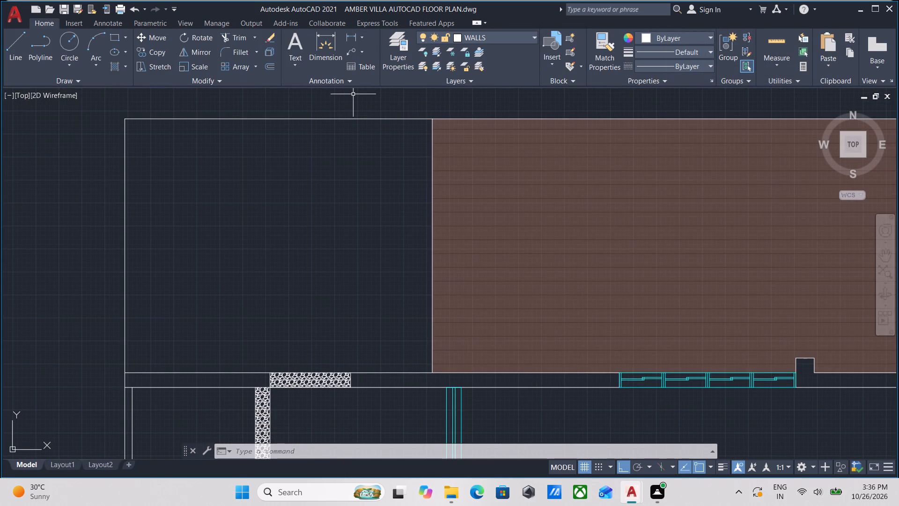
scroll(414, 115, down, 1)
scroll(589, 238, up, 1)
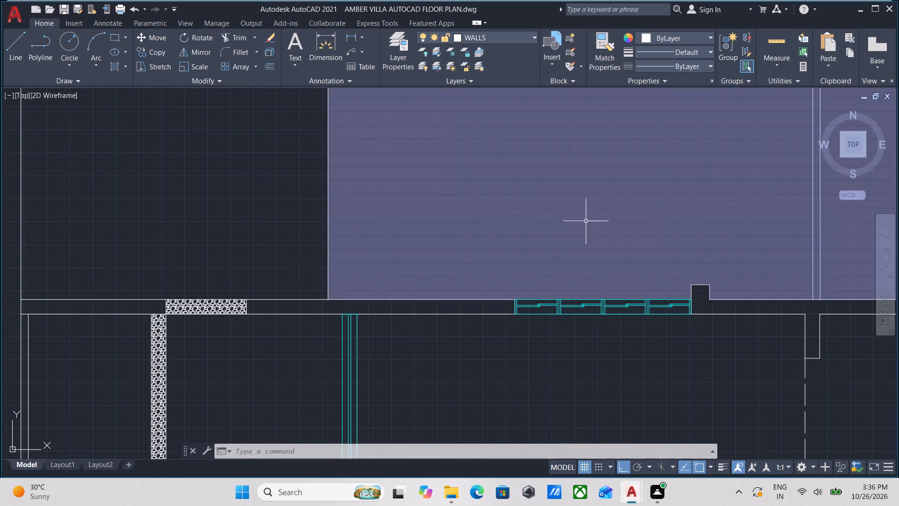
middle_drag(586, 219, 342, 157)
middle_drag(554, 207, 432, 207)
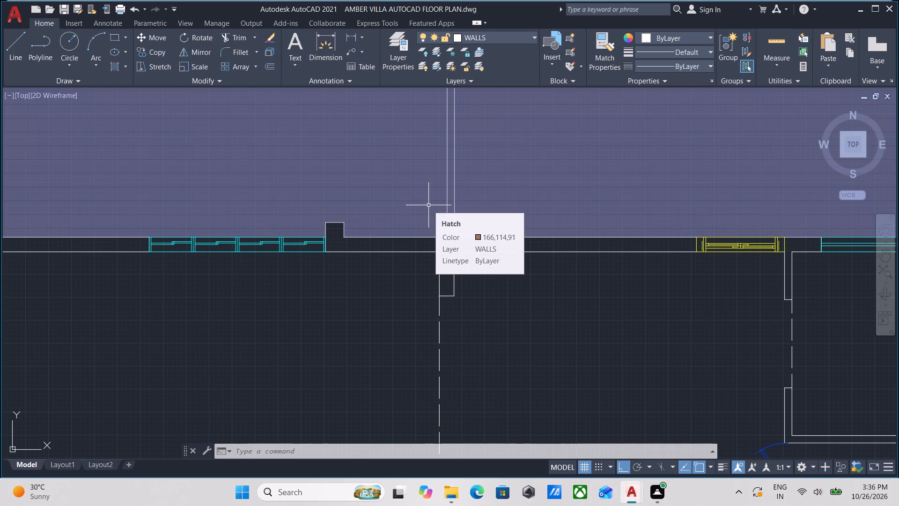
scroll(243, 213, down, 1)
middle_drag(256, 209, 257, 208)
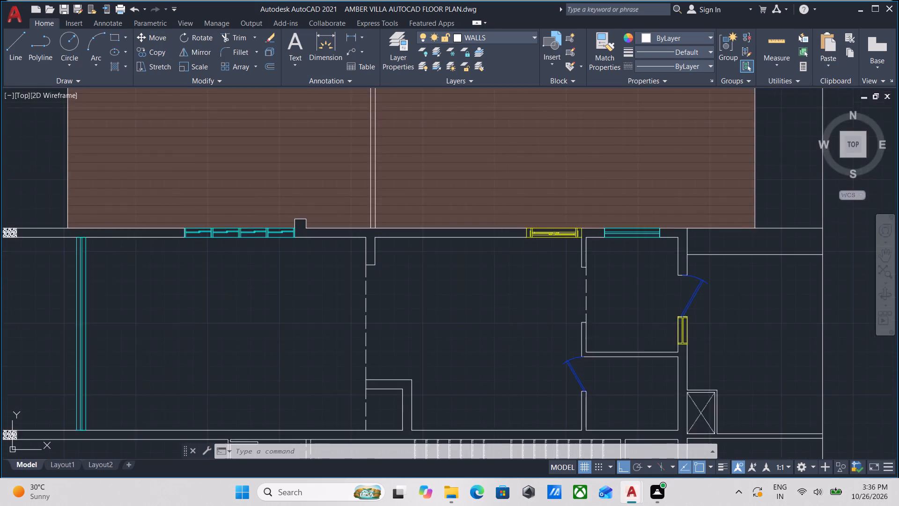
Hatch the empty rectangular area west of the lower vertical sliding window with the LINE pattern in black (0,0,0).
middle_drag(257, 208, 447, 136)
middle_drag(189, 196, 264, 196)
scroll(309, 181, down, 1)
middle_drag(309, 181, 345, 132)
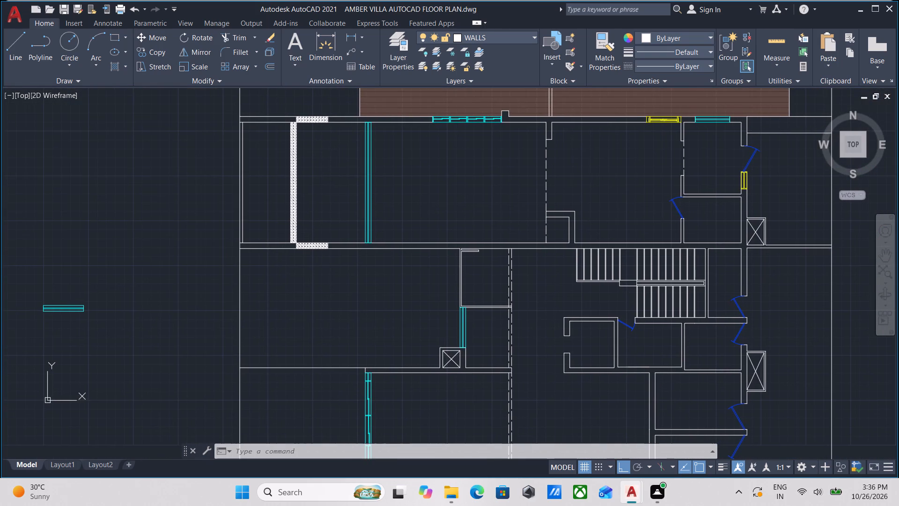
scroll(295, 250, down, 2)
middle_drag(295, 250, 293, 130)
scroll(269, 183, up, 2)
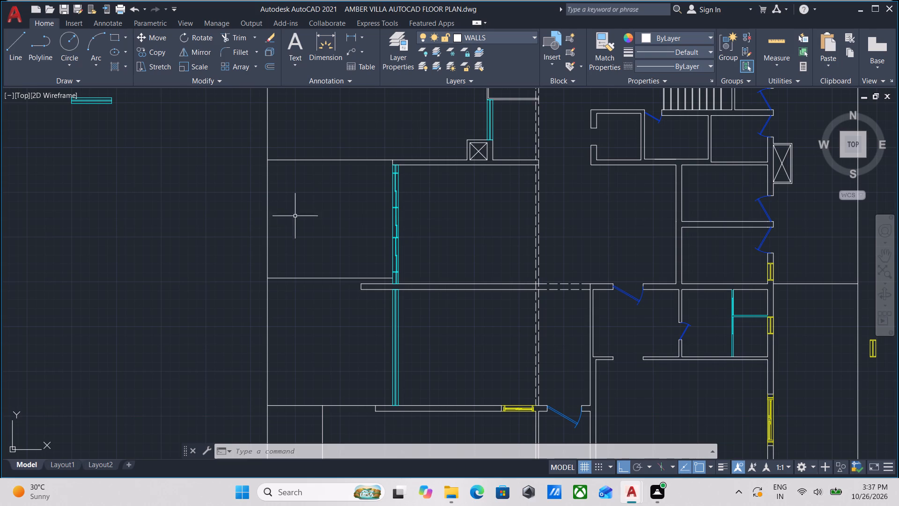
middle_drag(298, 216, 360, 238)
scroll(360, 238, up, 1)
middle_drag(362, 213, 336, 221)
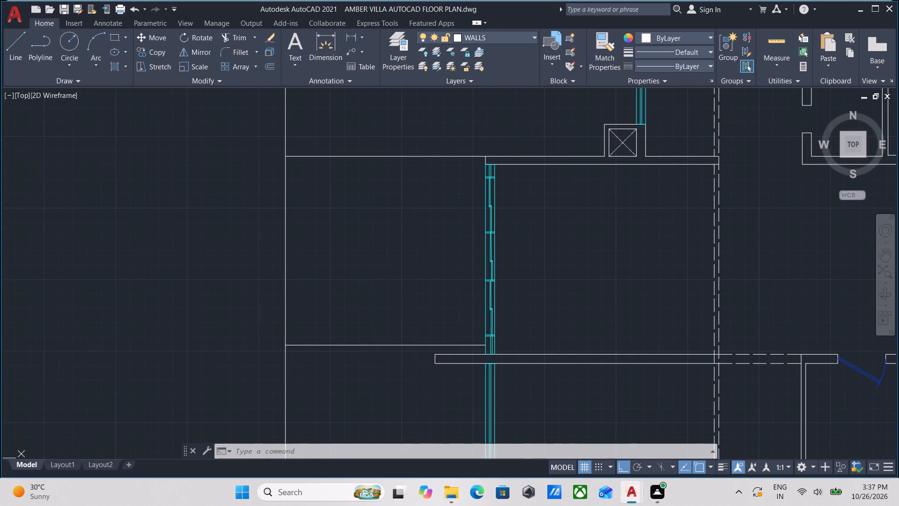
middle_drag(361, 204, 332, 218)
key(h)
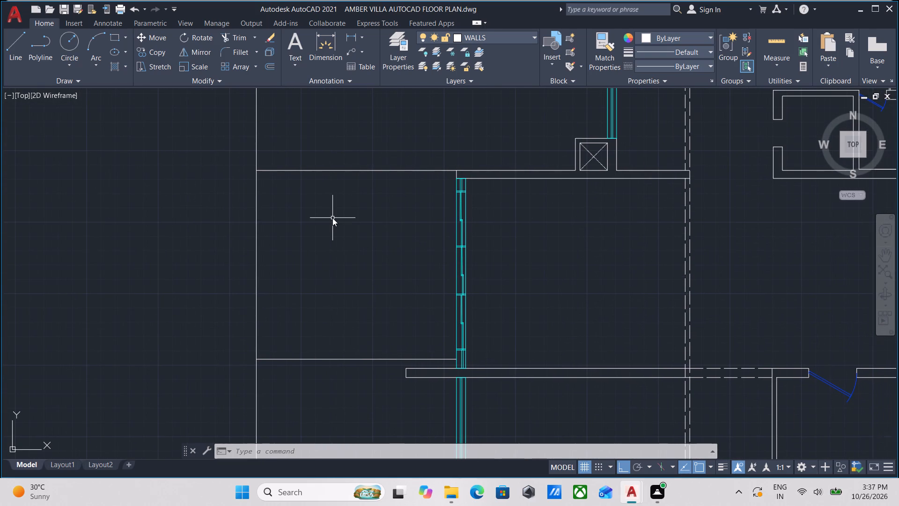
key(Return)
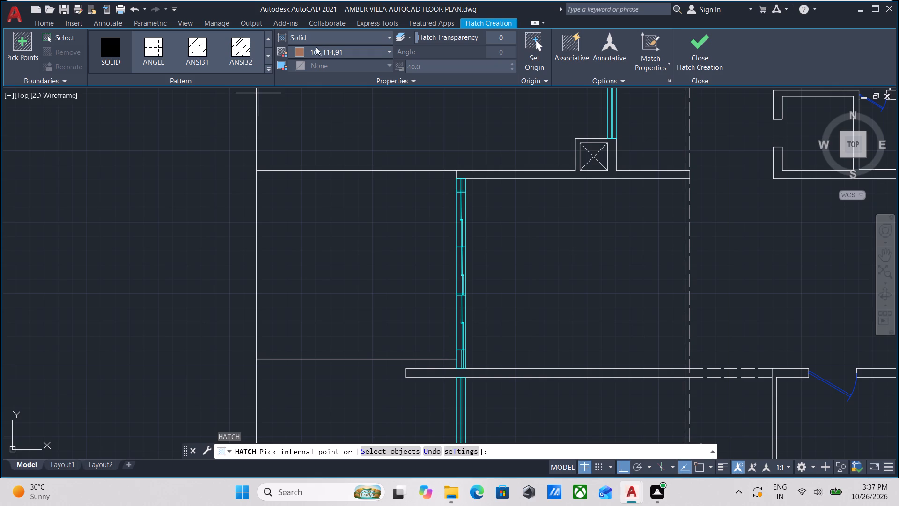
click(338, 33)
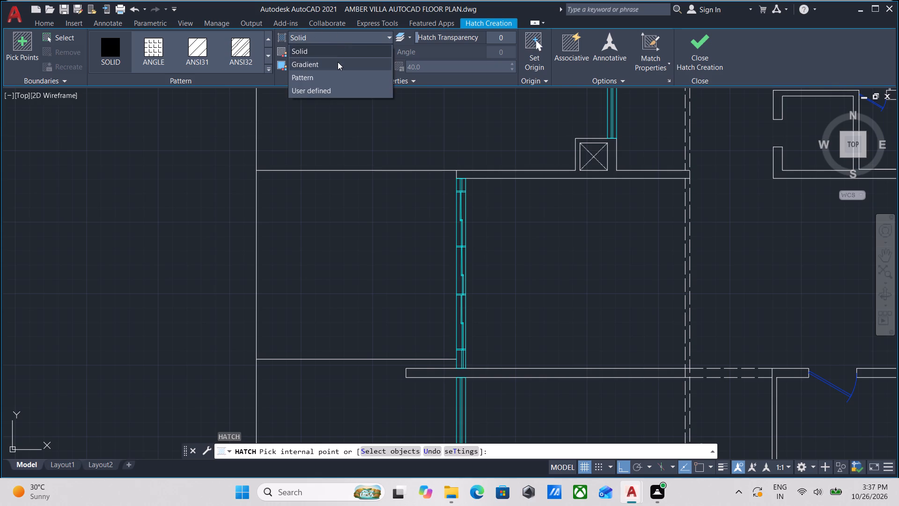
click(338, 62)
click(341, 36)
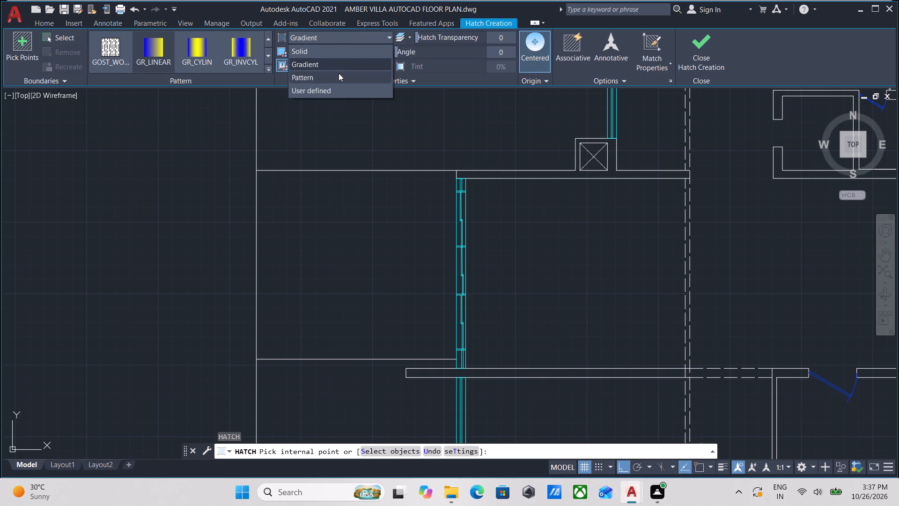
click(337, 76)
click(342, 252)
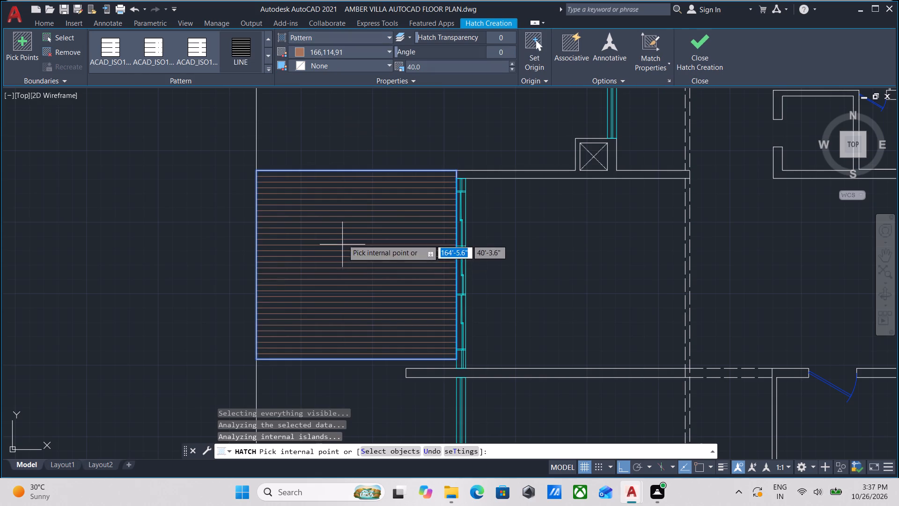
scroll(358, 219, up, 3)
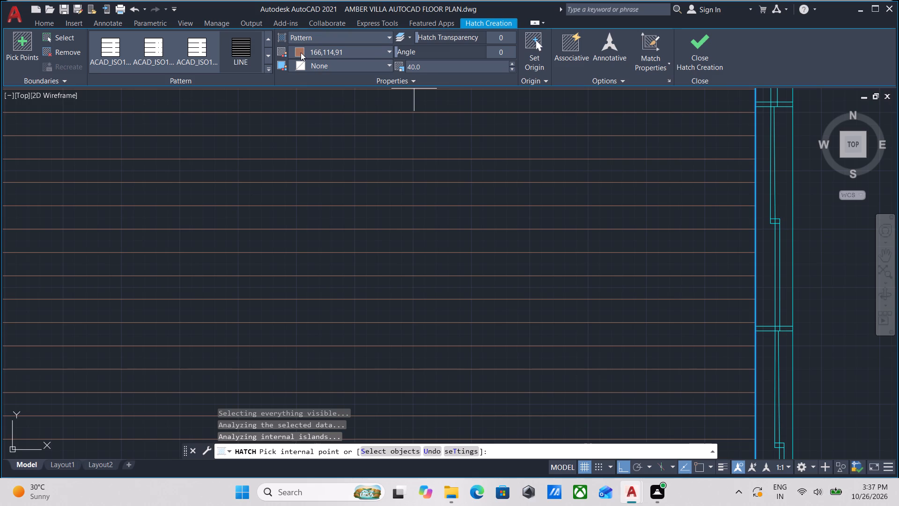
click(301, 52)
click(295, 97)
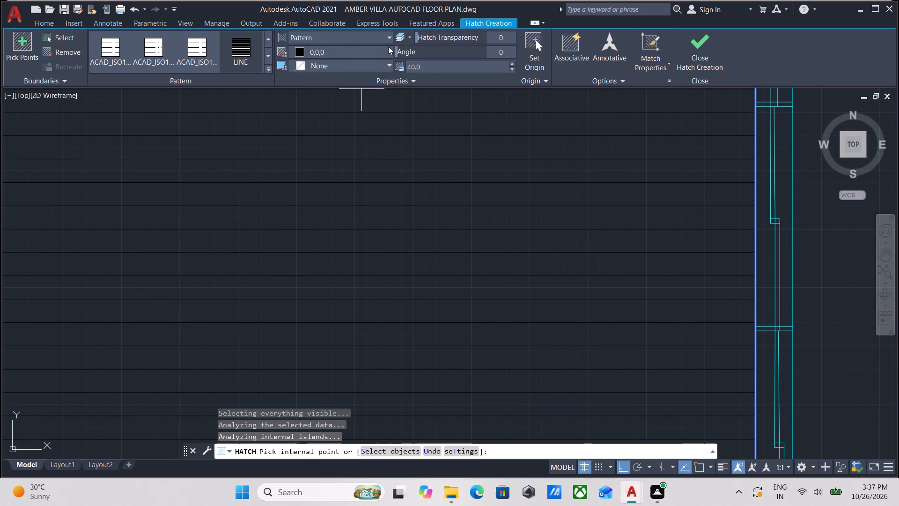
click(697, 39)
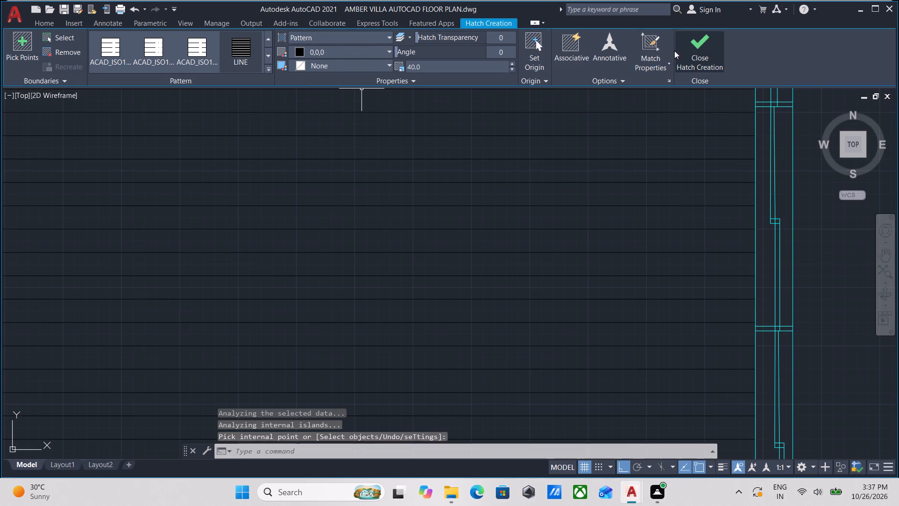
Set the scale of the black LINE hatch west of the lower vertical sliding window to 60.
scroll(379, 175, down, 2)
middle_drag(348, 191, 383, 232)
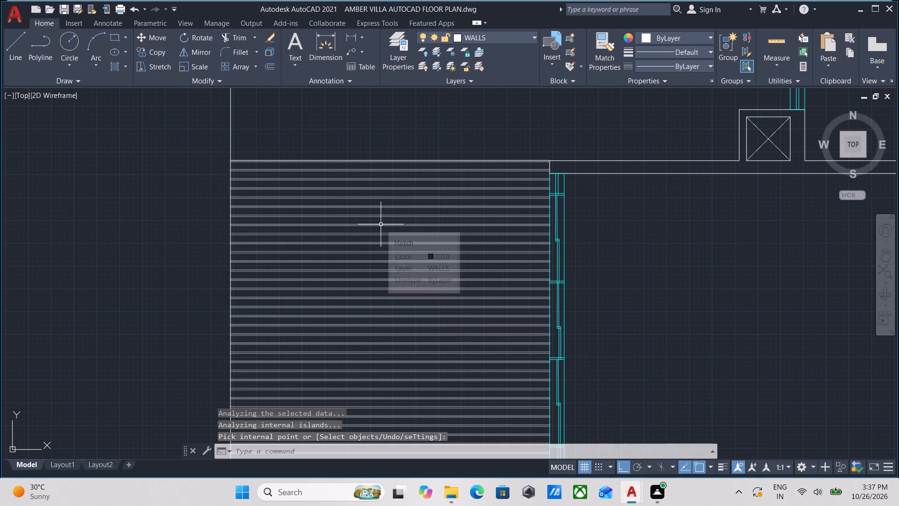
click(376, 261)
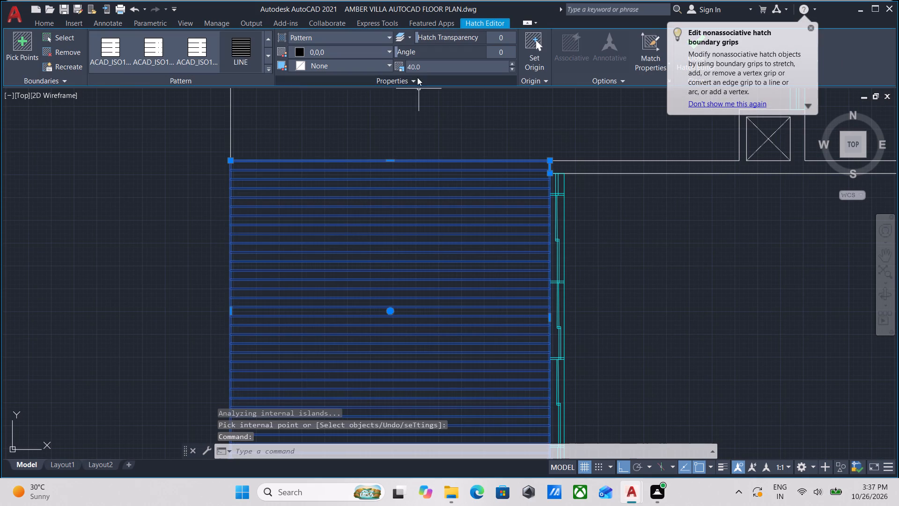
drag(422, 65, 370, 68)
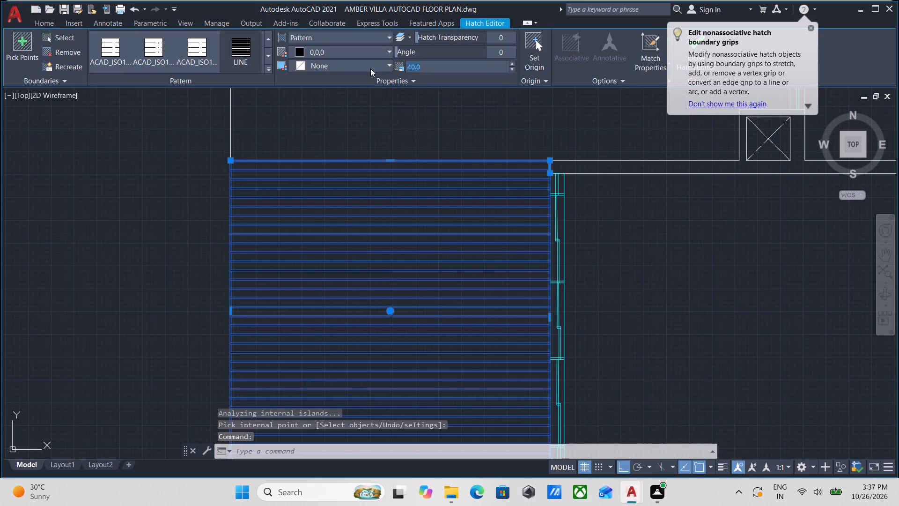
text(60)
key(Return)
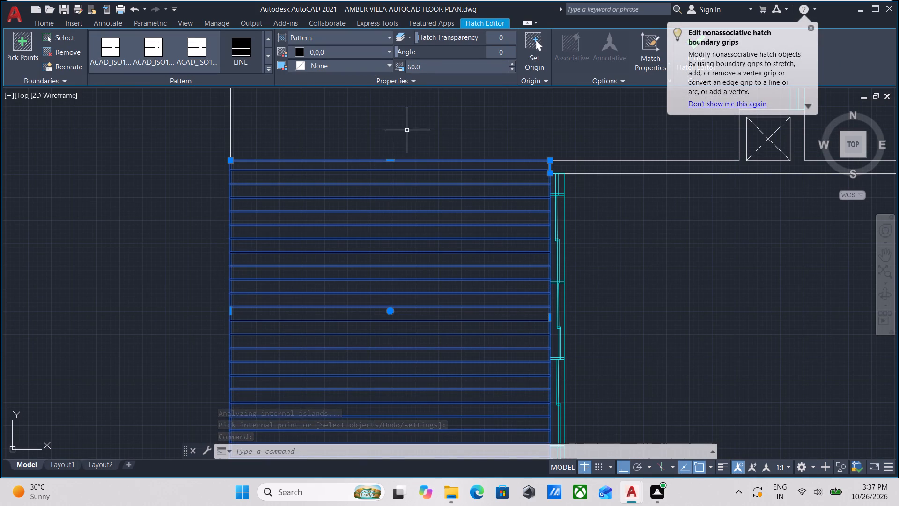
key(Escape)
Add a solid brown (166,114,91) hatch over the line-hatched rectangle west of the lower vertical sliding window.
key(h)
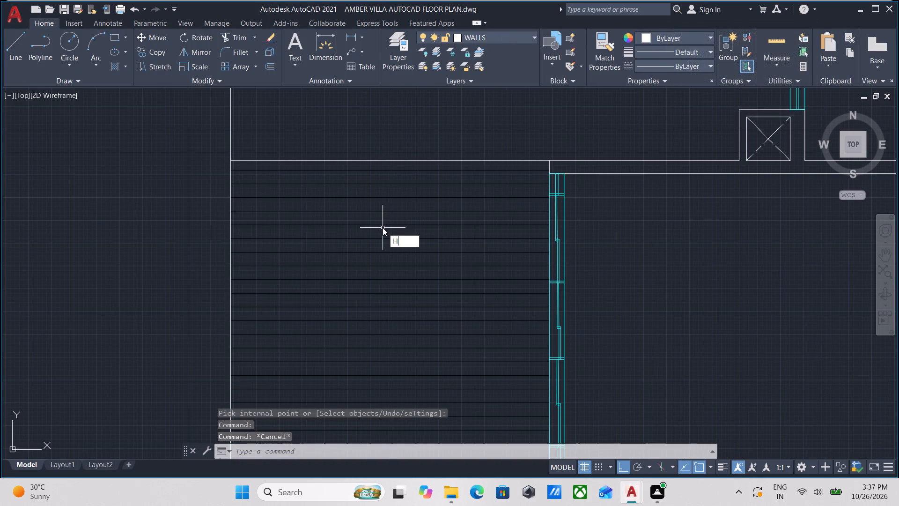
key(Return)
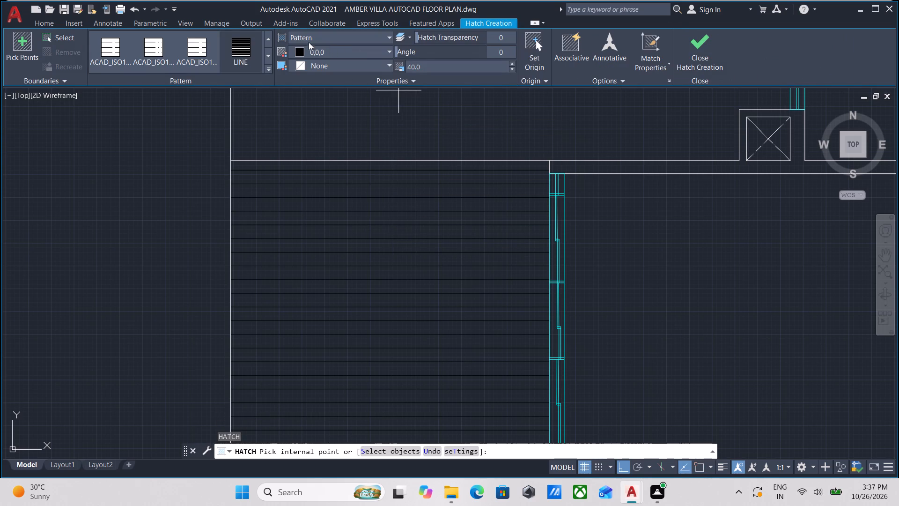
click(306, 35)
click(320, 51)
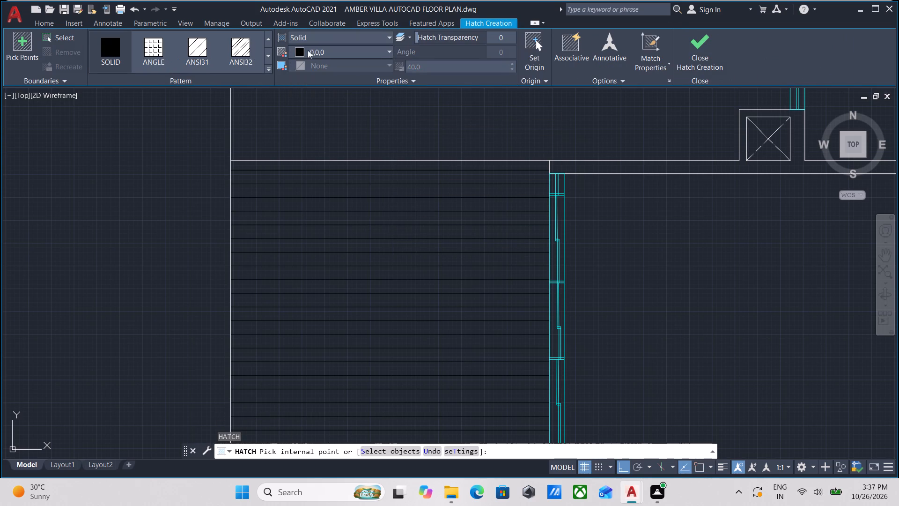
click(302, 50)
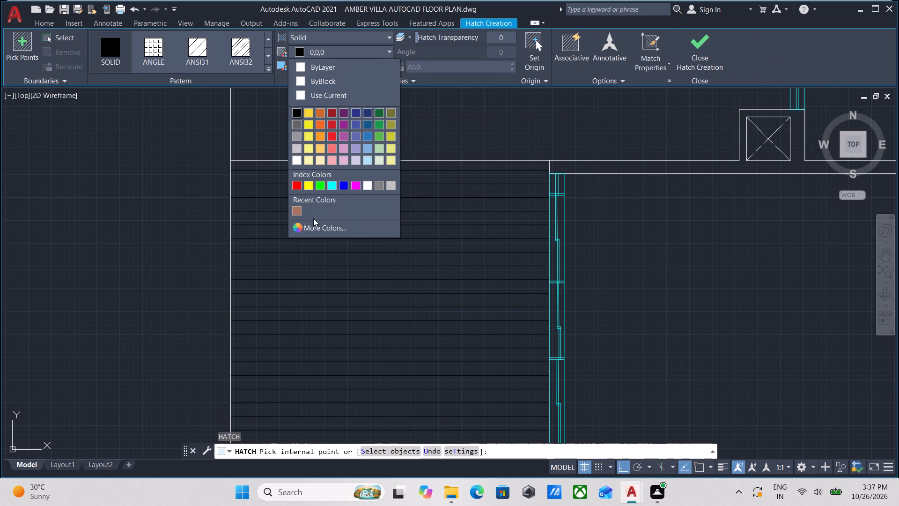
click(294, 212)
click(351, 239)
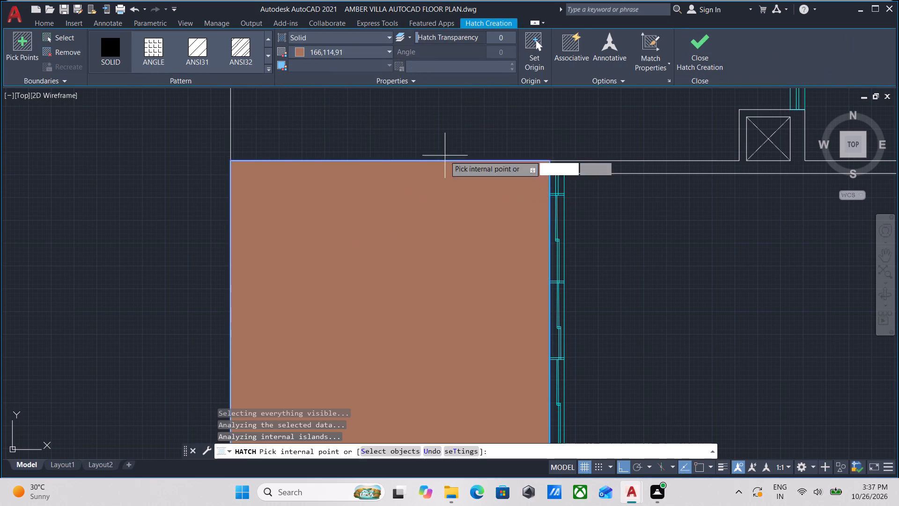
click(681, 52)
click(697, 54)
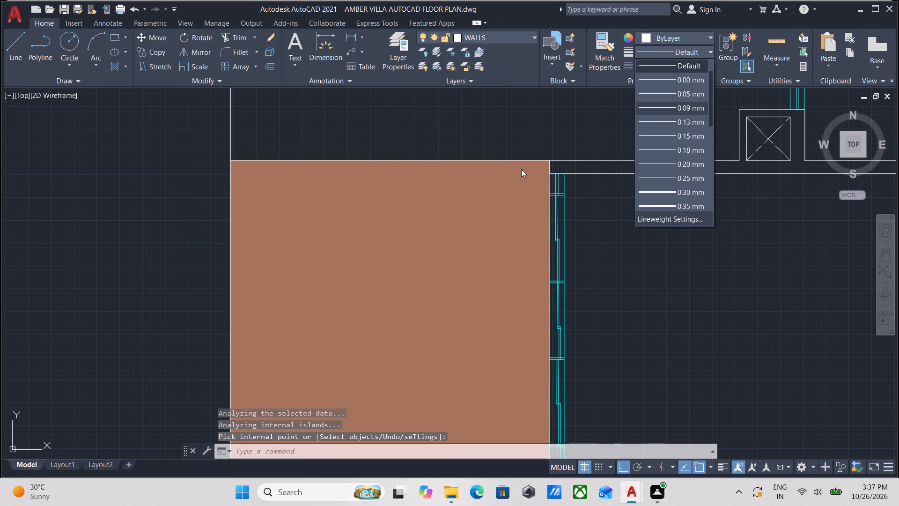
click(397, 113)
Set the transparency of the smaller deck rectangle's brown solid hatch to about 37.
scroll(441, 126, down, 2)
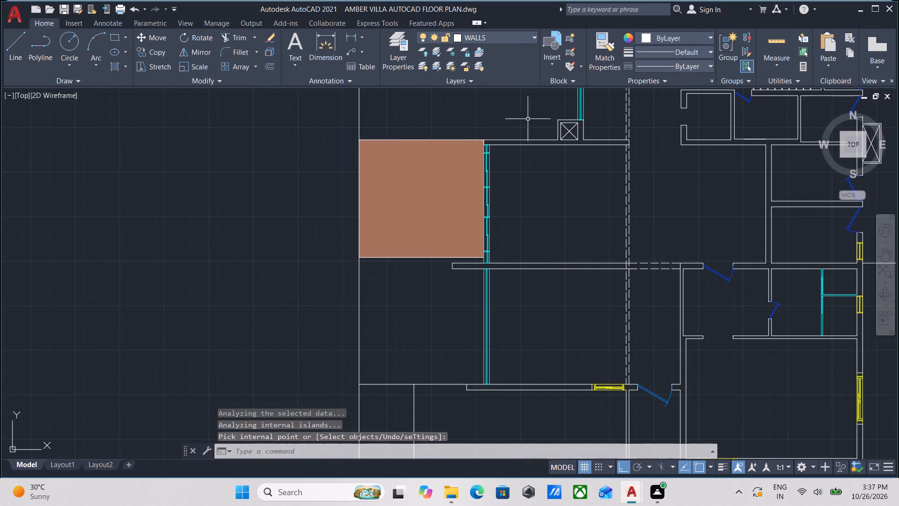
scroll(433, 184, up, 2)
key(Escape)
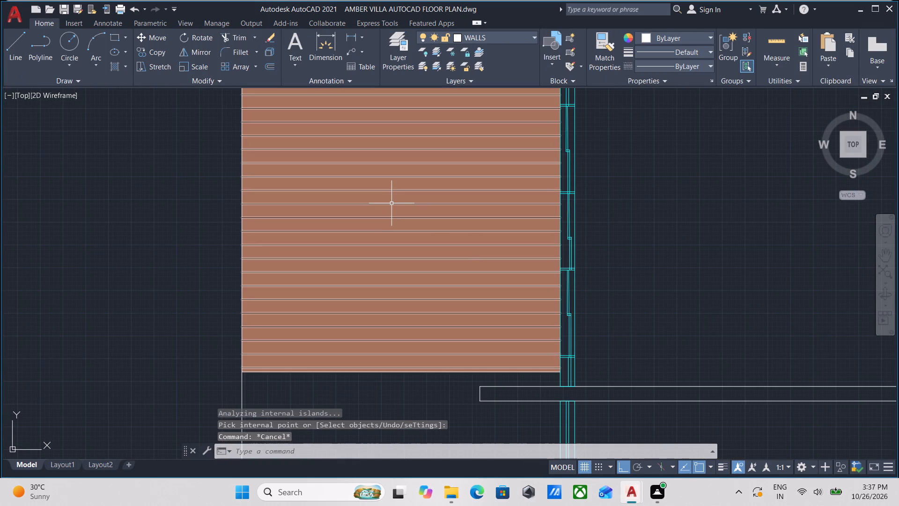
scroll(386, 204, down, 1)
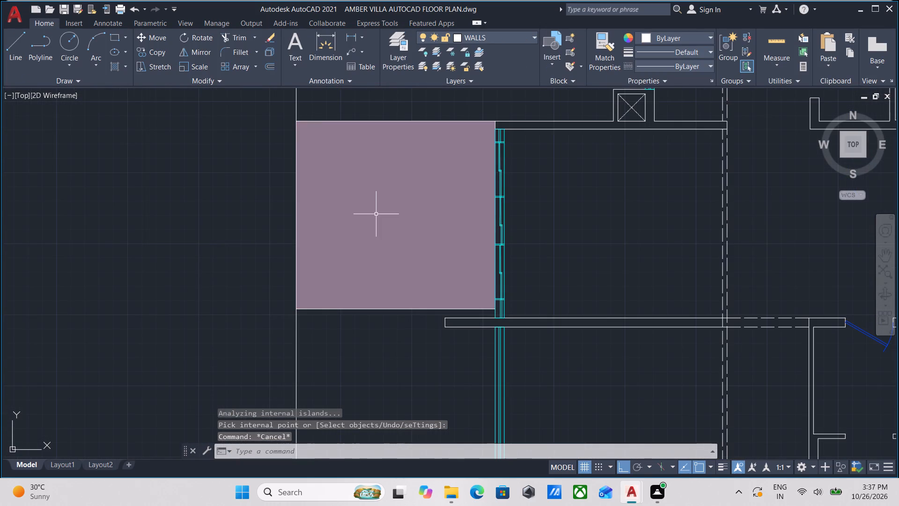
click(376, 214)
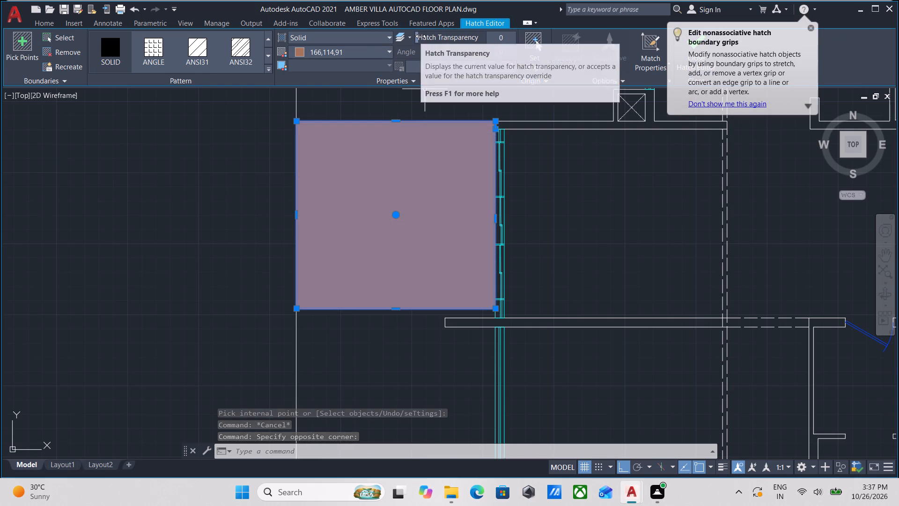
drag(420, 36, 473, 38)
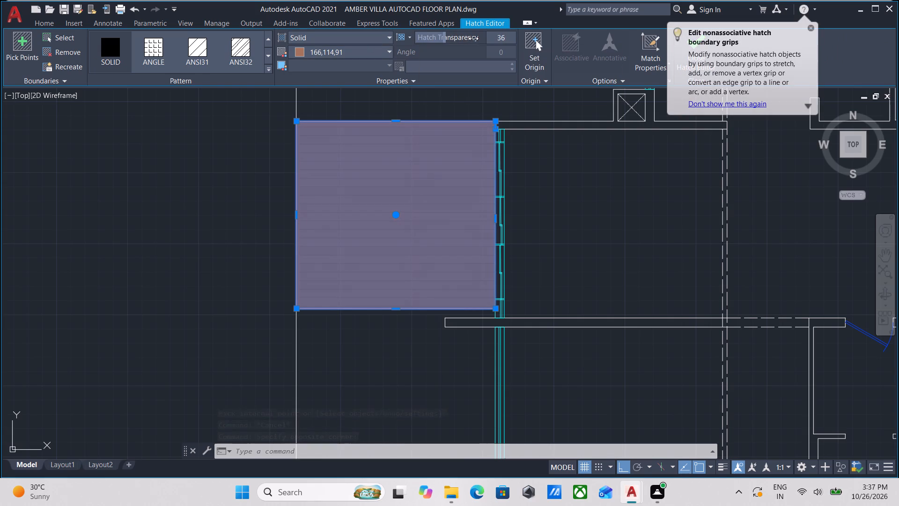
drag(473, 38, 475, 38)
scroll(435, 136, up, 3)
key(Escape)
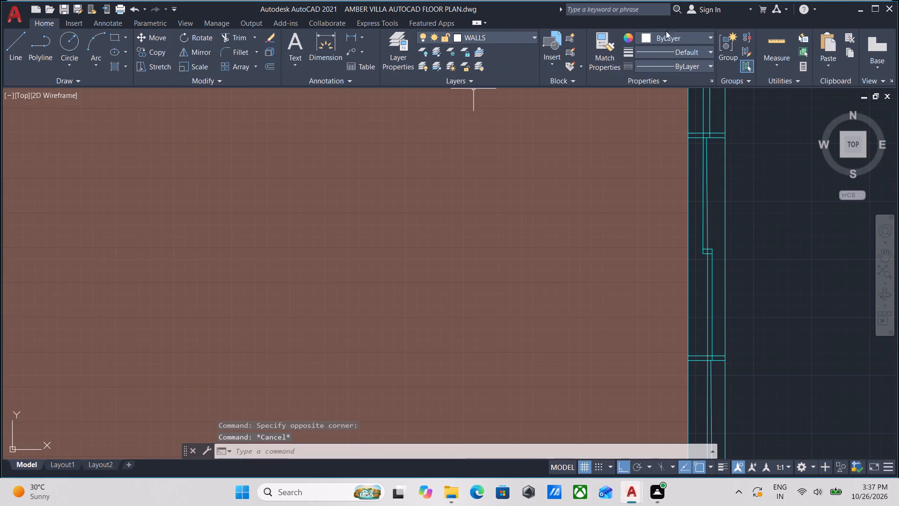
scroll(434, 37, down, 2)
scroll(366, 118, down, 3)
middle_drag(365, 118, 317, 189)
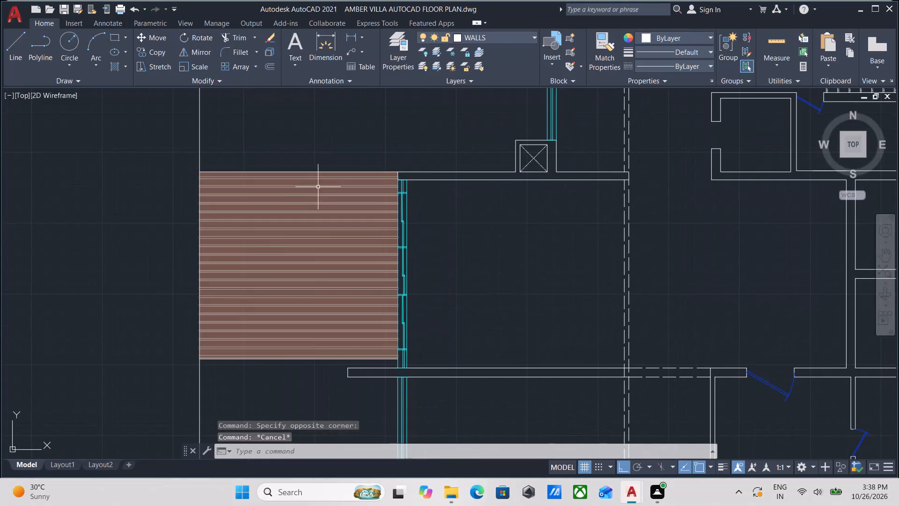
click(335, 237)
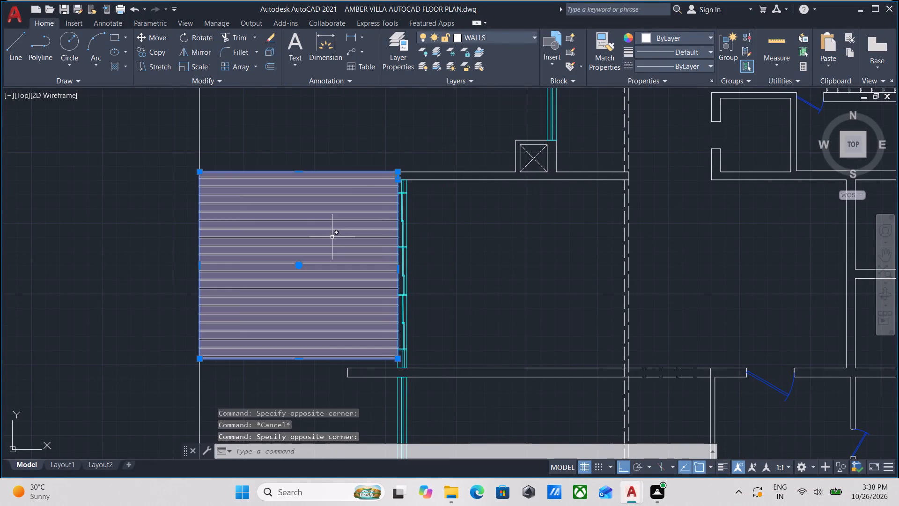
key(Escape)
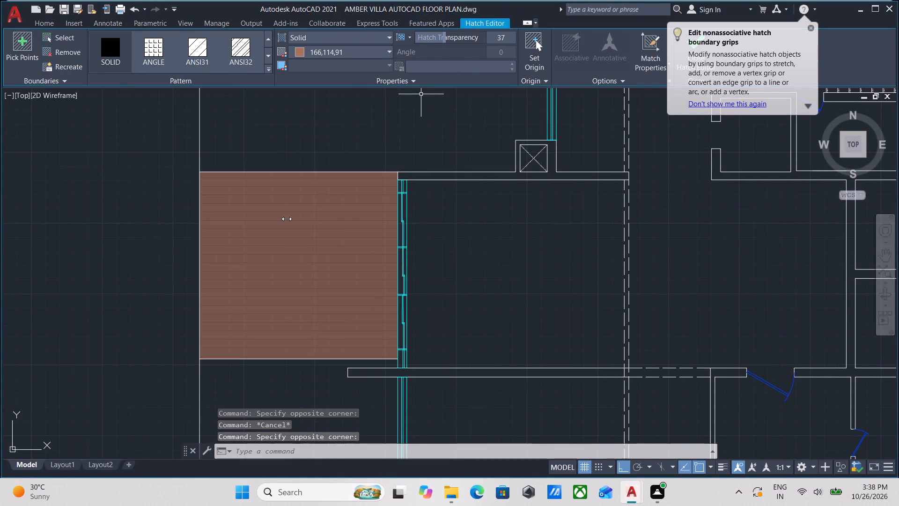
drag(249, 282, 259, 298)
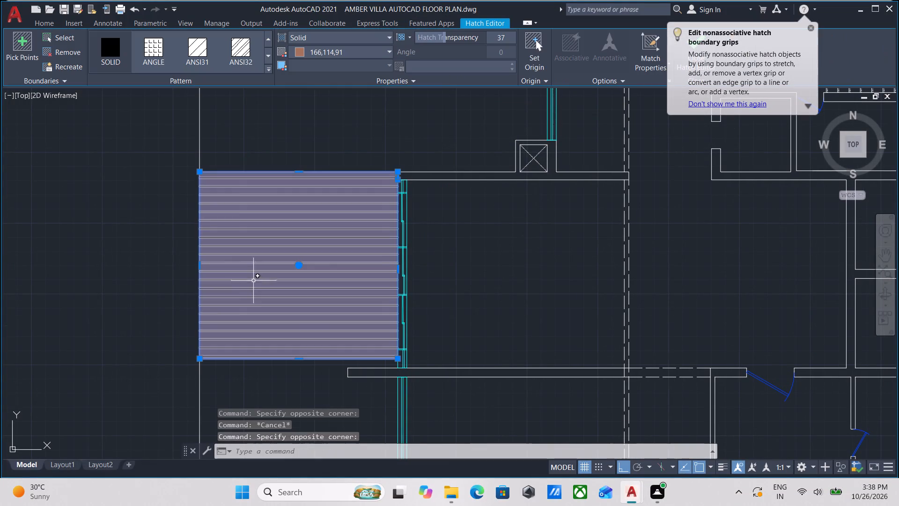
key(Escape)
Examine the finished deck hatches across the floor plan and the stone-patterned walls in its northwest room.
scroll(368, 128, down, 2)
middle_drag(368, 128, 292, 161)
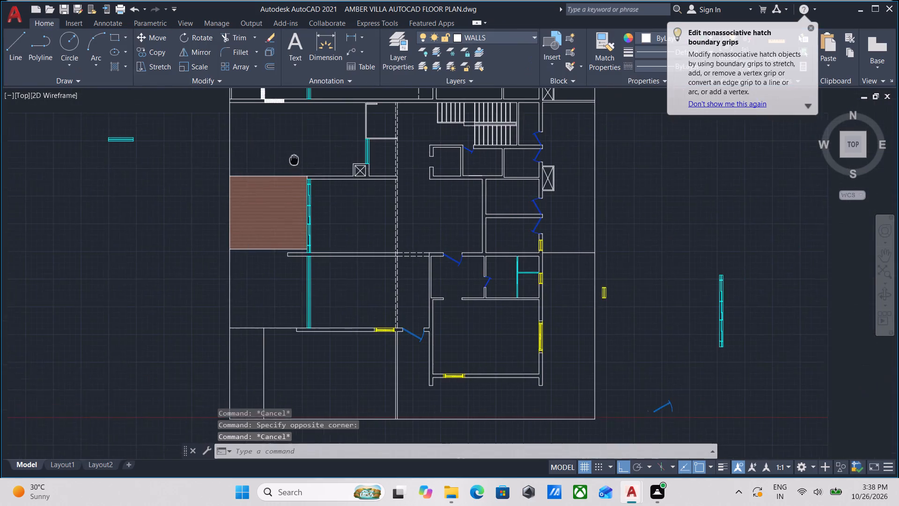
middle_drag(292, 161, 285, 166)
key(Escape)
scroll(324, 133, down, 1)
middle_drag(324, 133, 310, 146)
scroll(312, 170, up, 1)
scroll(274, 127, down, 1)
middle_drag(274, 127, 283, 233)
scroll(281, 229, up, 2)
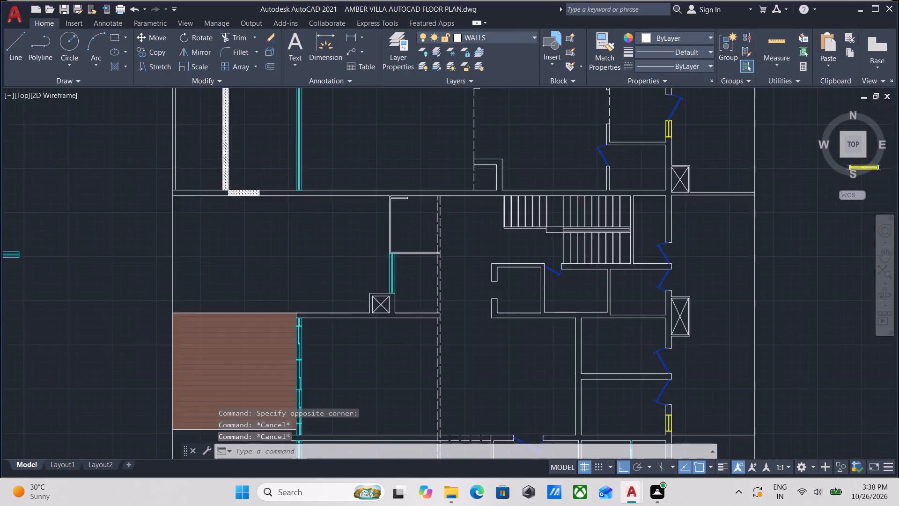
scroll(278, 251, up, 1)
scroll(280, 241, down, 2)
middle_drag(279, 243, 169, 346)
scroll(272, 207, up, 2)
scroll(235, 176, down, 2)
middle_drag(235, 176, 355, 79)
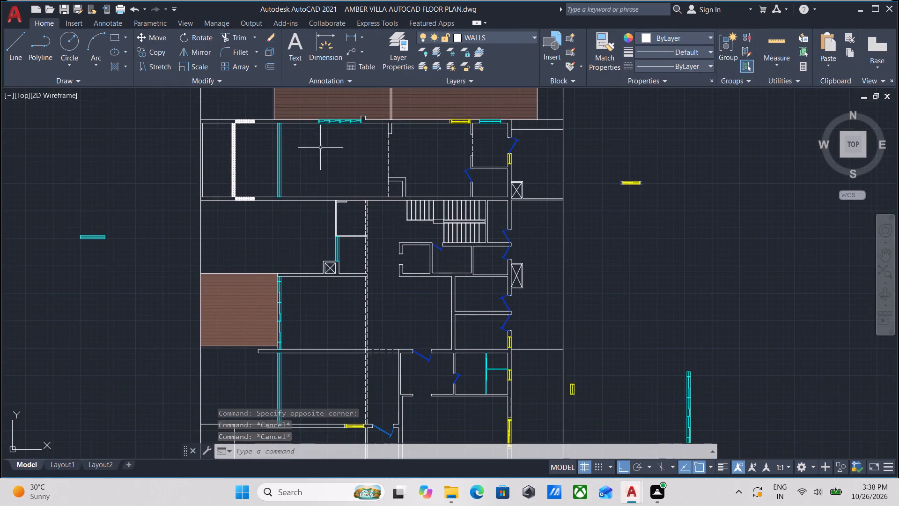
scroll(214, 305, up, 3)
middle_drag(257, 259, 264, 127)
scroll(275, 254, up, 3)
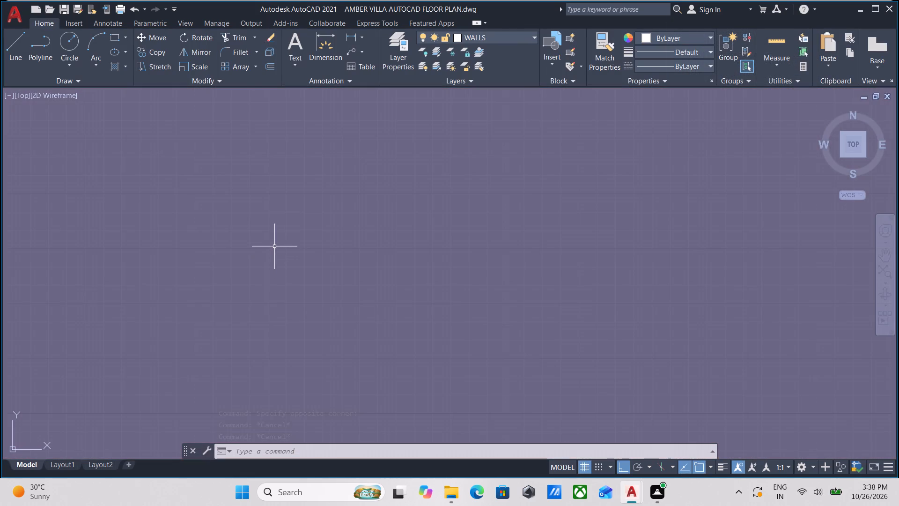
scroll(274, 199, down, 7)
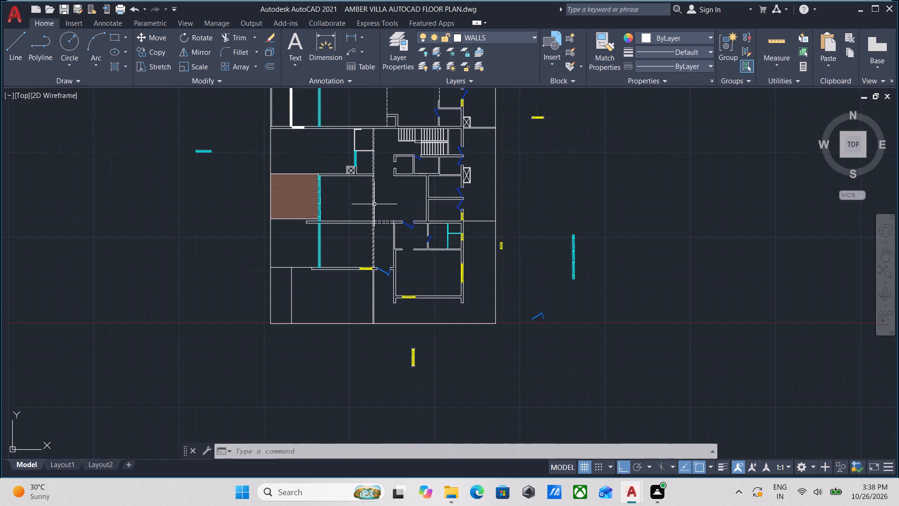
middle_drag(375, 204, 302, 309)
scroll(233, 247, up, 1)
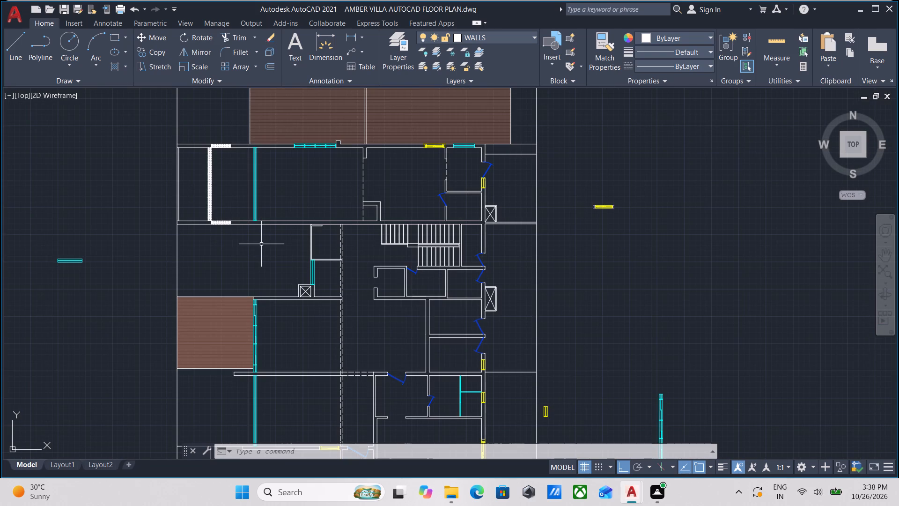
scroll(262, 245, down, 2)
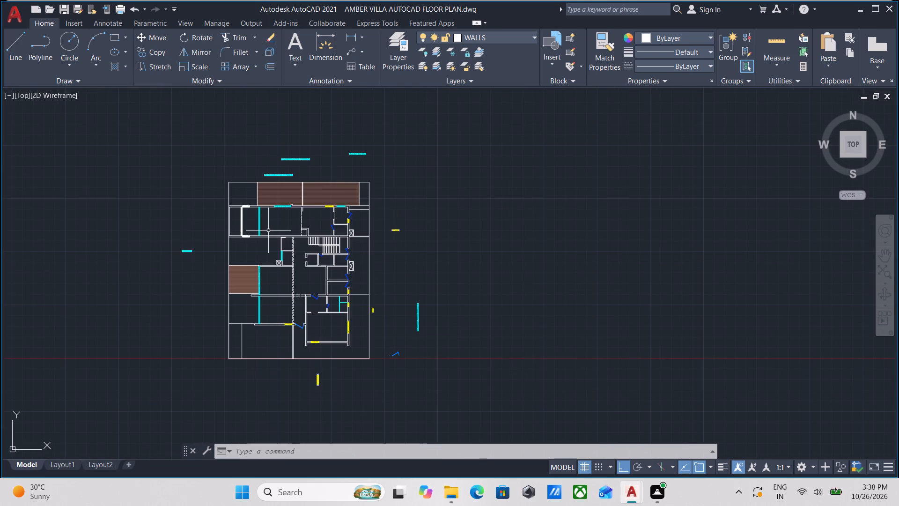
scroll(264, 220, up, 3)
middle_drag(177, 218, 281, 253)
scroll(281, 253, up, 4)
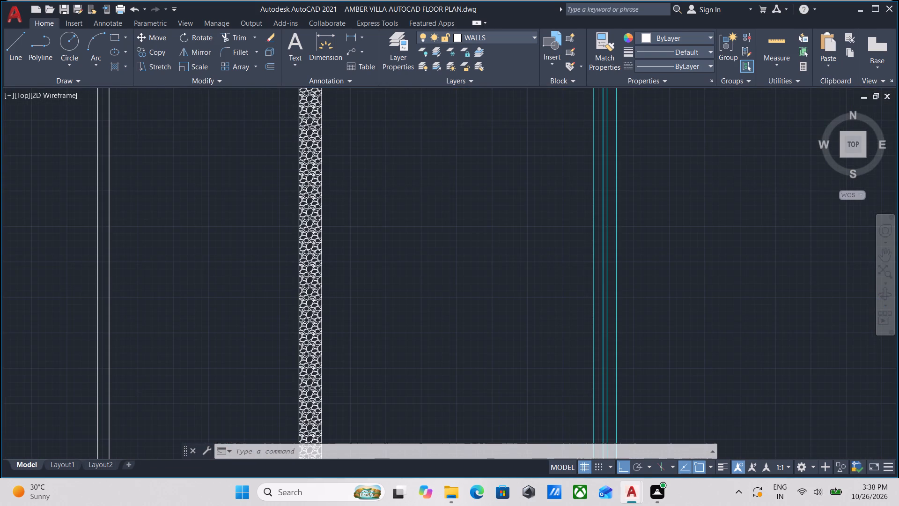
scroll(324, 243, up, 1)
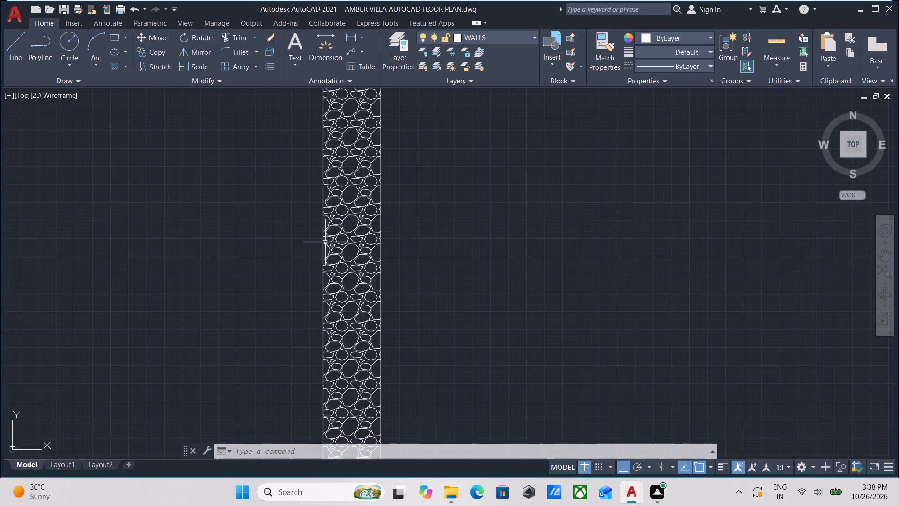
scroll(326, 242, up, 1)
scroll(350, 221, down, 3)
middle_drag(185, 217, 280, 193)
scroll(275, 190, down, 2)
middle_drag(275, 190, 289, 190)
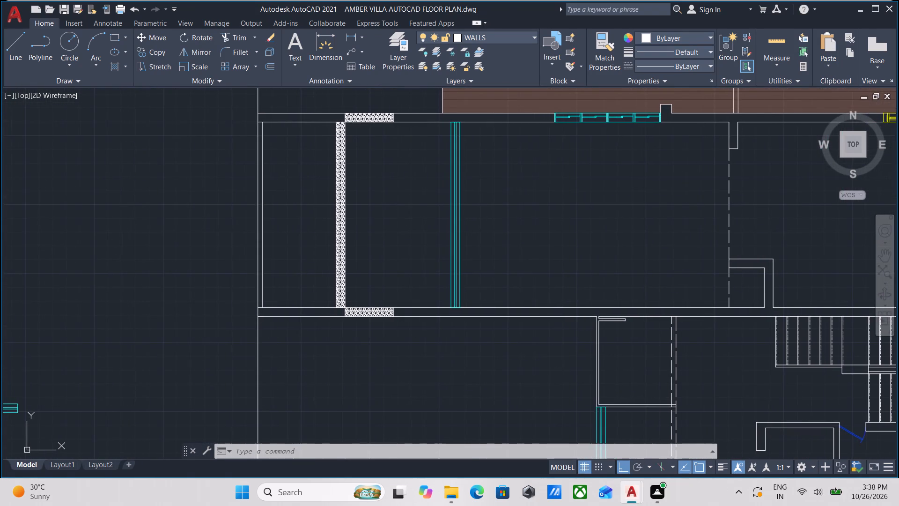
Hatch the narrow northwest strip west of the stone-patterned wall with a solid light blue fill (122,175,223).
scroll(289, 190, down, 1)
key(h)
key(Return)
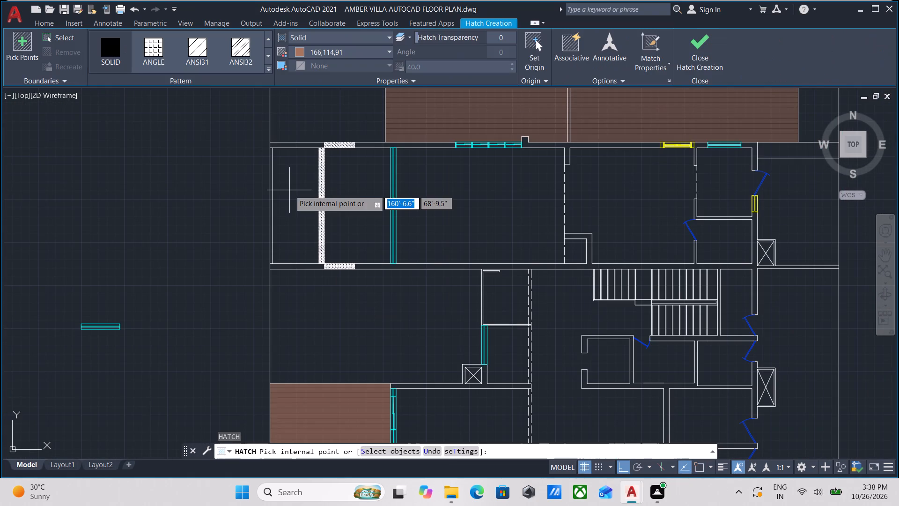
click(299, 46)
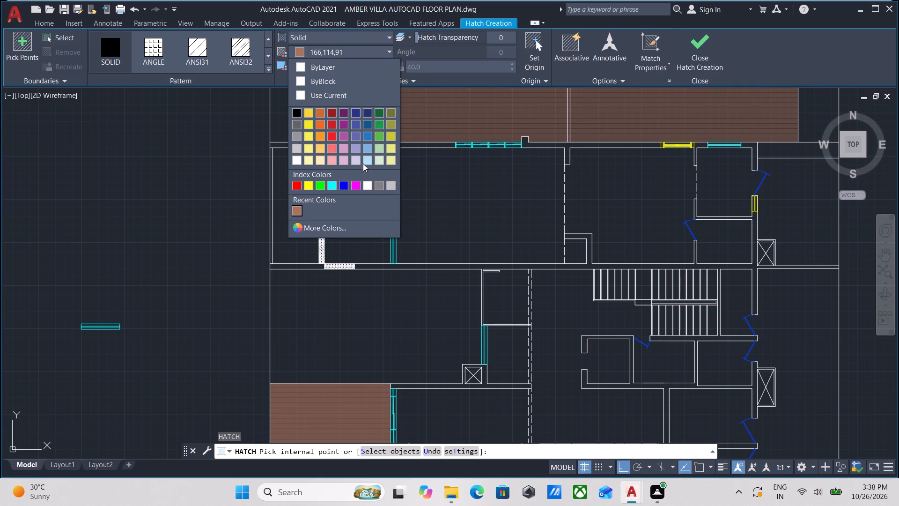
click(368, 145)
click(301, 201)
scroll(302, 177, up, 2)
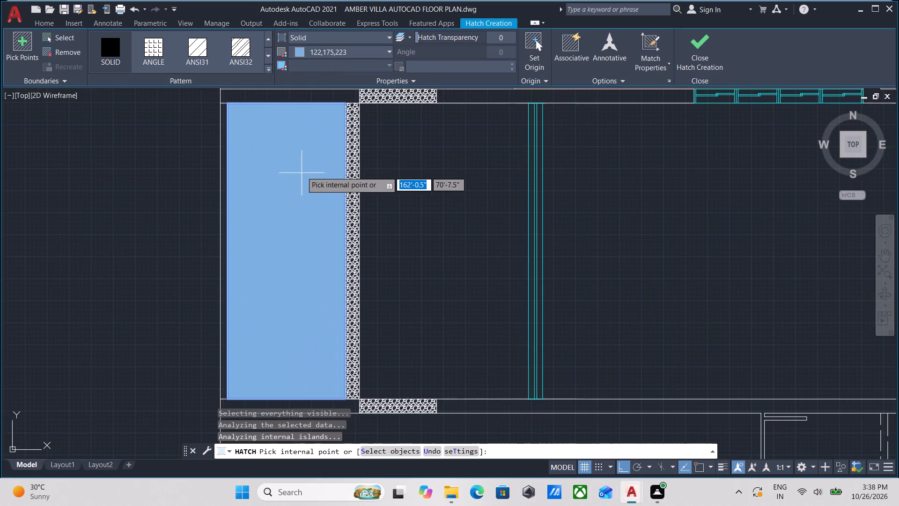
middle_drag(297, 162, 273, 211)
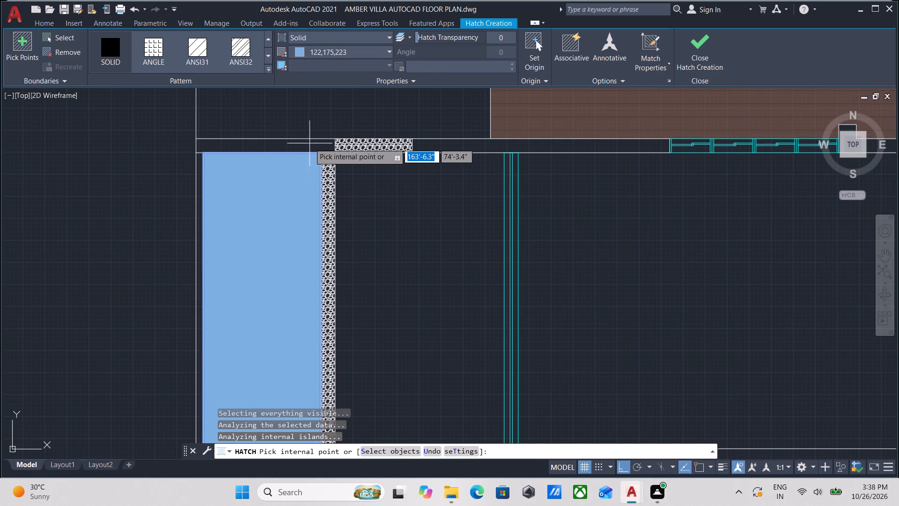
scroll(322, 92, down, 1)
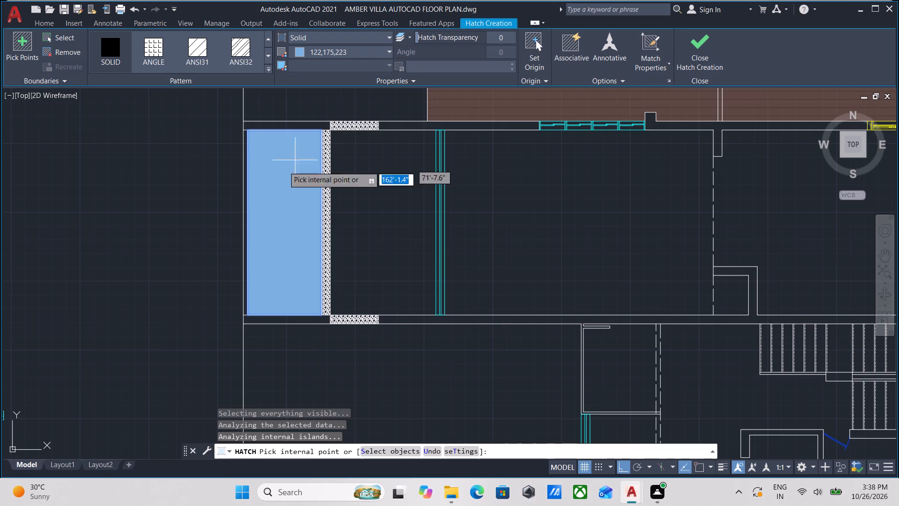
scroll(250, 180, down, 1)
middle_drag(250, 180, 258, 233)
click(700, 53)
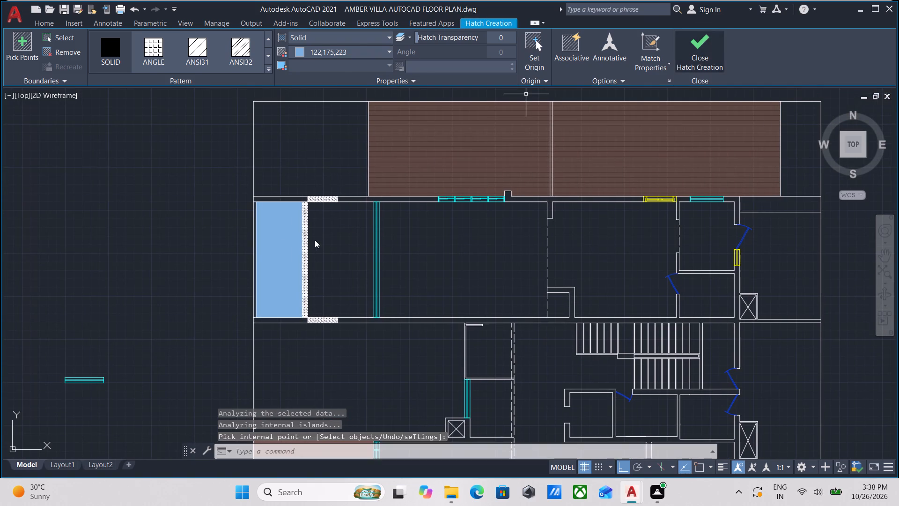
Erase all the loose door and window blocks lying outside the floor plan on its east, south, north and west sides.
scroll(287, 236, up, 2)
scroll(245, 205, down, 1)
middle_drag(245, 205, 236, 115)
scroll(240, 109, down, 3)
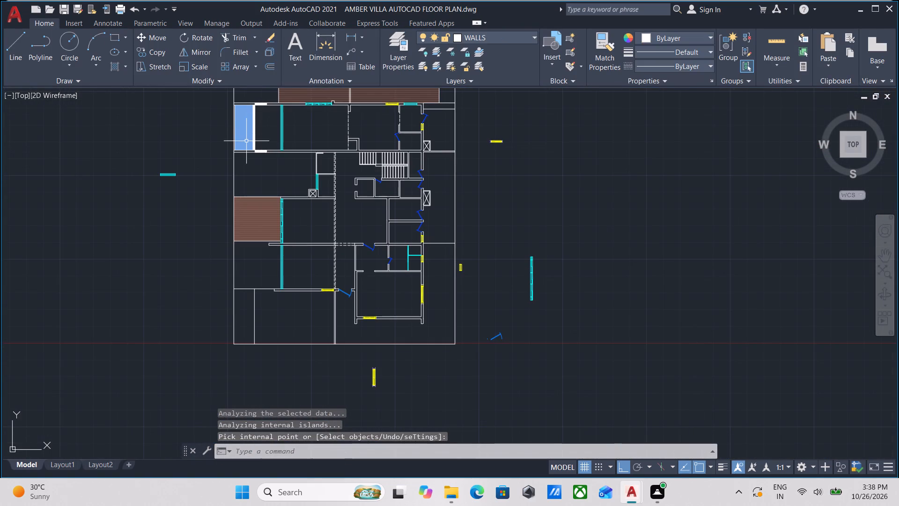
key(Escape)
scroll(476, 306, up, 1)
key(Escape)
scroll(506, 297, down, 1)
middle_drag(506, 297, 433, 254)
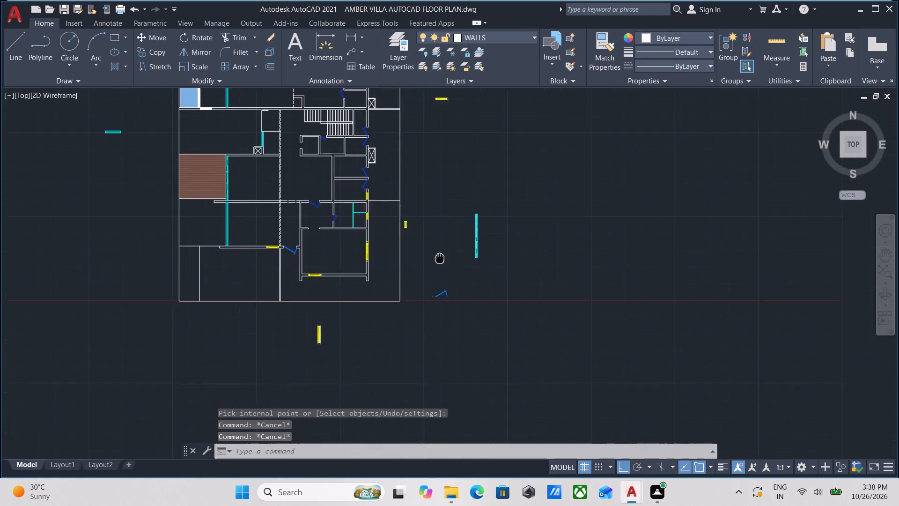
middle_drag(433, 254, 406, 242)
click(418, 358)
click(405, 246)
drag(487, 278, 482, 268)
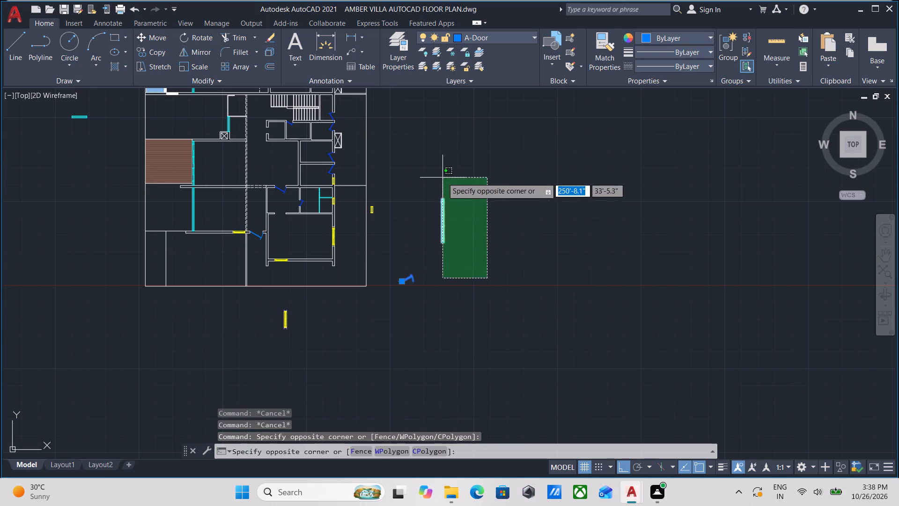
click(442, 178)
click(320, 357)
click(261, 307)
middle_drag(208, 309, 176, 431)
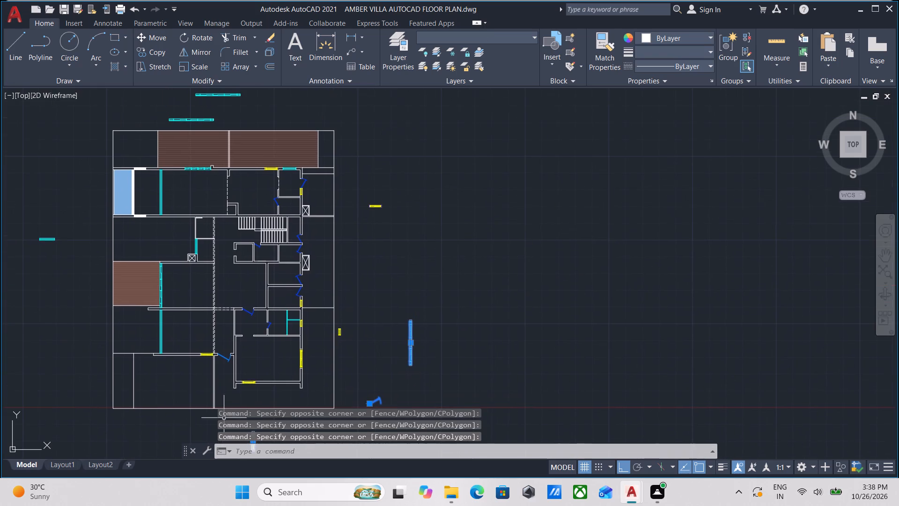
drag(353, 358, 352, 351)
click(340, 302)
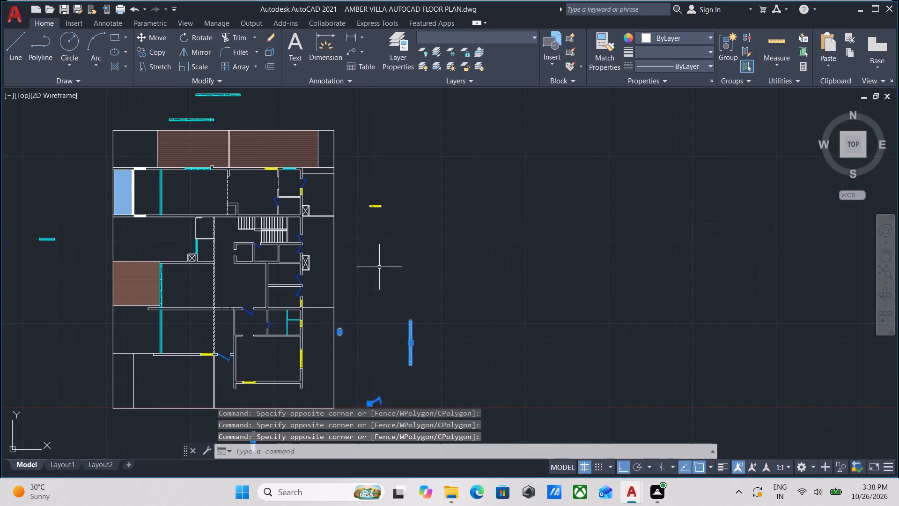
scroll(399, 236, down, 1)
middle_drag(399, 236, 408, 285)
drag(409, 280, 399, 255)
click(379, 215)
middle_drag(379, 215, 396, 275)
click(401, 239)
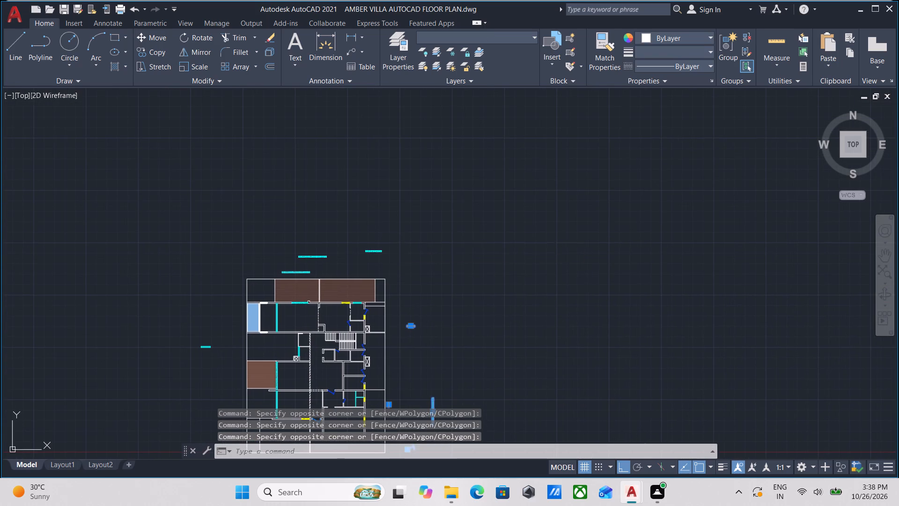
click(279, 274)
scroll(300, 281, up, 3)
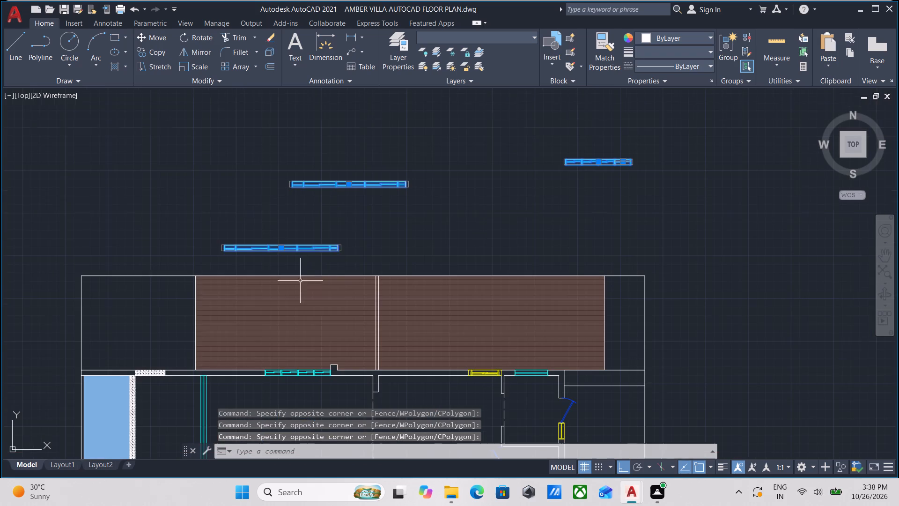
middle_drag(342, 251, 369, 226)
scroll(401, 206, down, 3)
scroll(537, 227, up, 2)
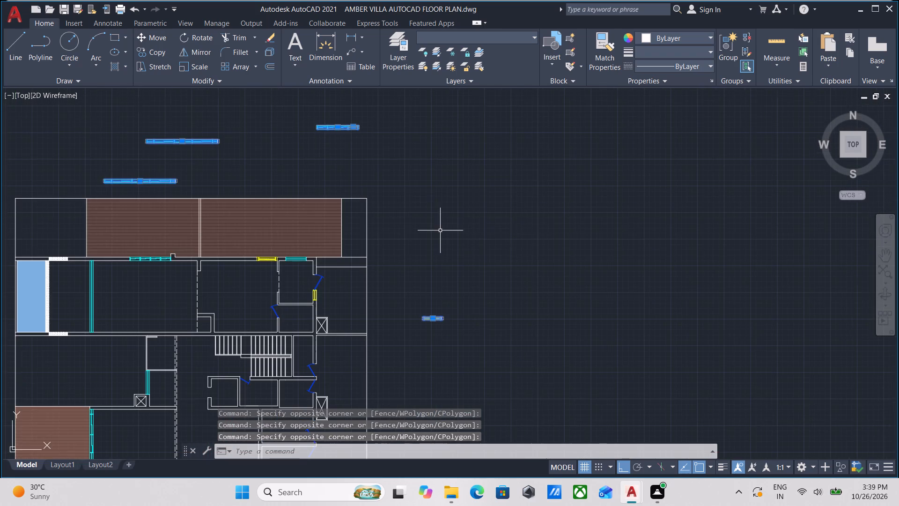
scroll(440, 231, down, 1)
middle_drag(450, 226, 474, 205)
scroll(131, 289, up, 1)
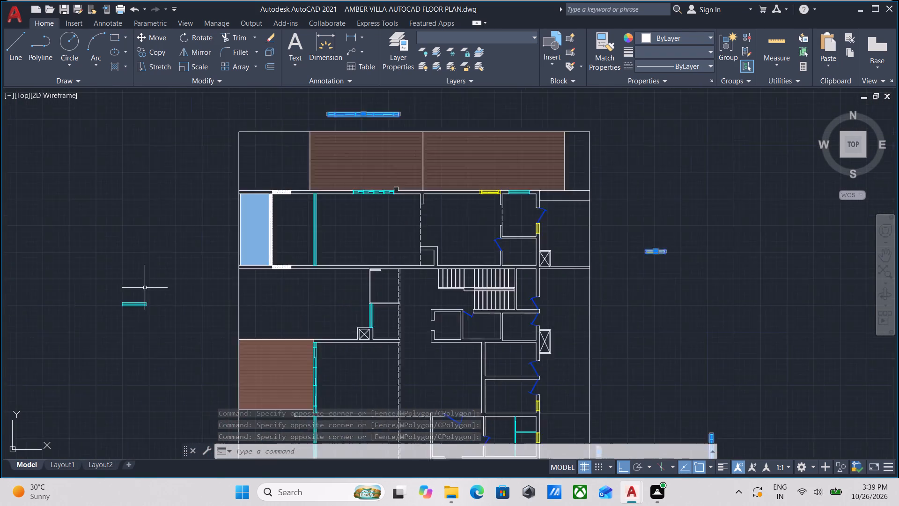
scroll(147, 288, up, 2)
drag(142, 401, 138, 396)
click(89, 275)
scroll(94, 265, down, 3)
middle_drag(94, 265, 131, 231)
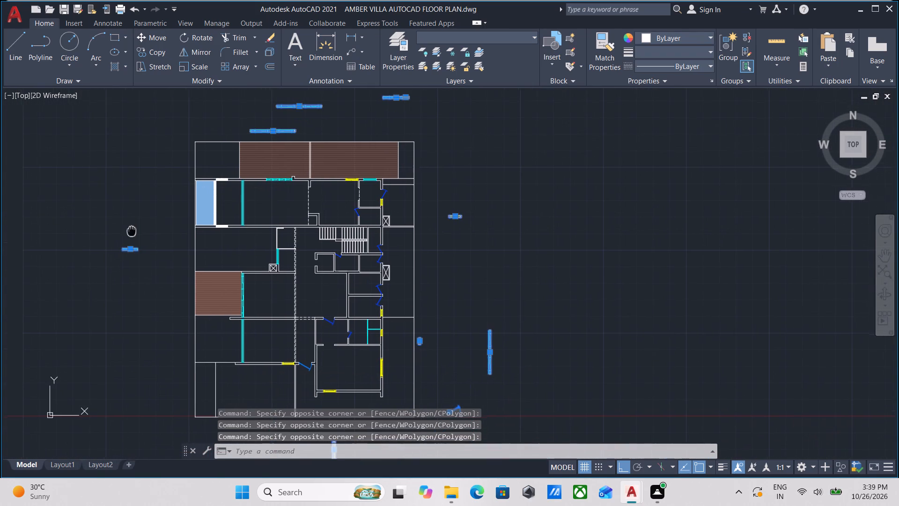
right_click(136, 228)
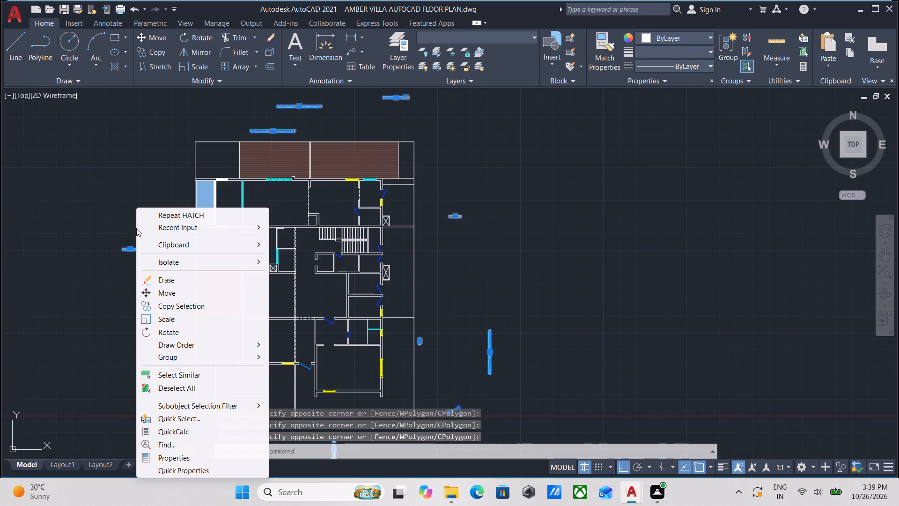
click(157, 278)
Examine the blue-filled northwest strip and the stone-patterned walls beside it.
scroll(151, 275, down, 1)
middle_drag(151, 275, 221, 293)
scroll(260, 248, up, 2)
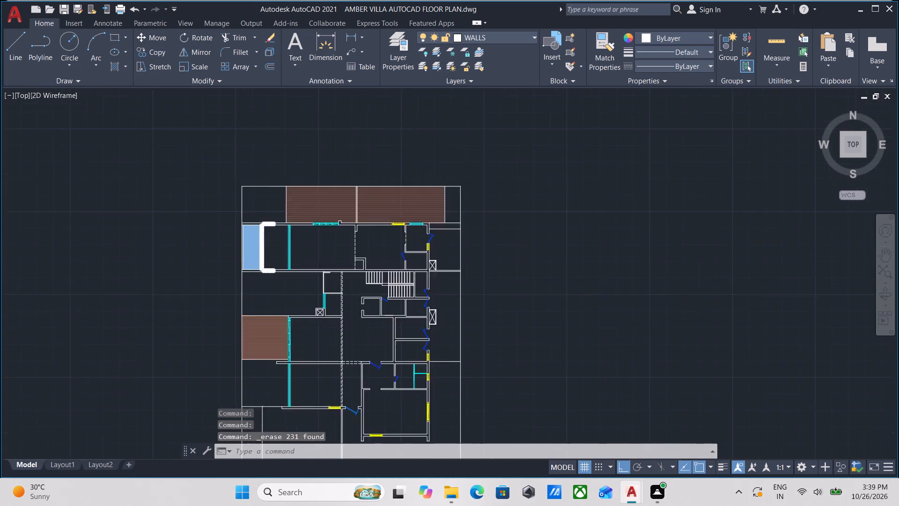
scroll(260, 247, up, 4)
scroll(341, 223, up, 3)
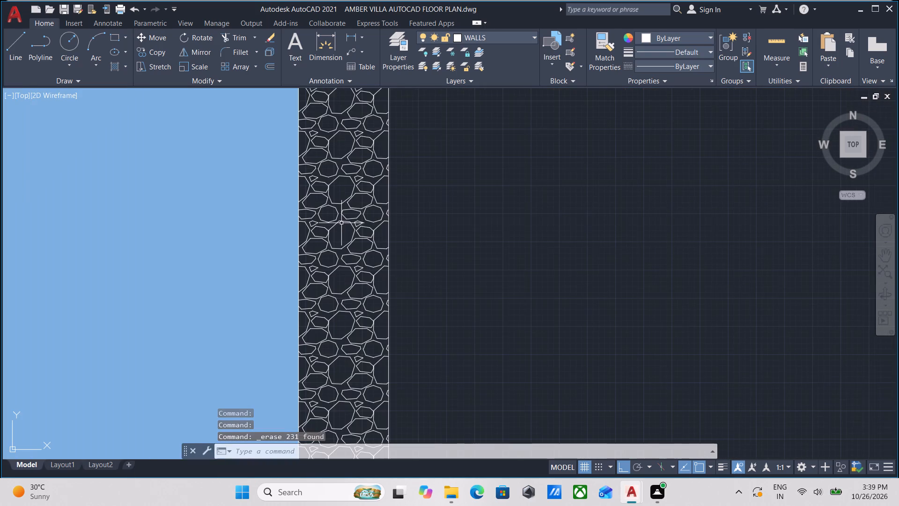
scroll(339, 223, down, 3)
scroll(392, 221, down, 2)
middle_drag(392, 221, 325, 234)
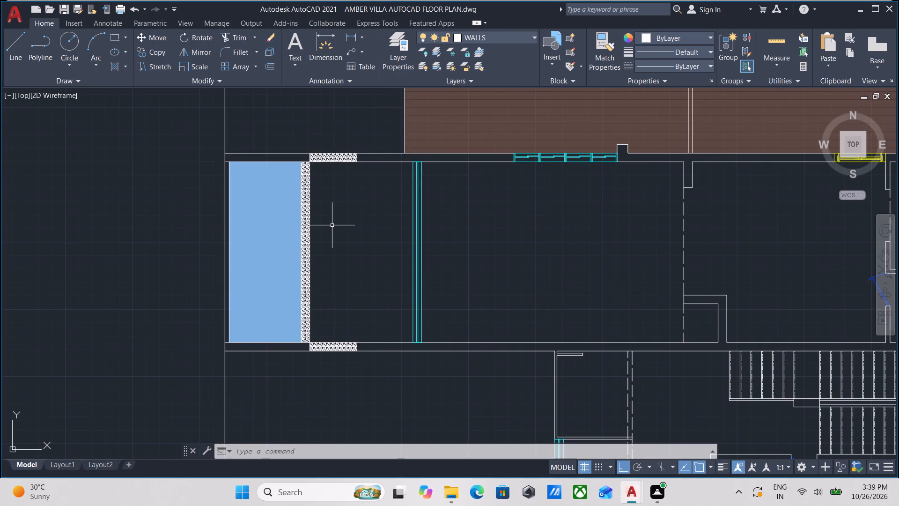
middle_drag(346, 224, 390, 227)
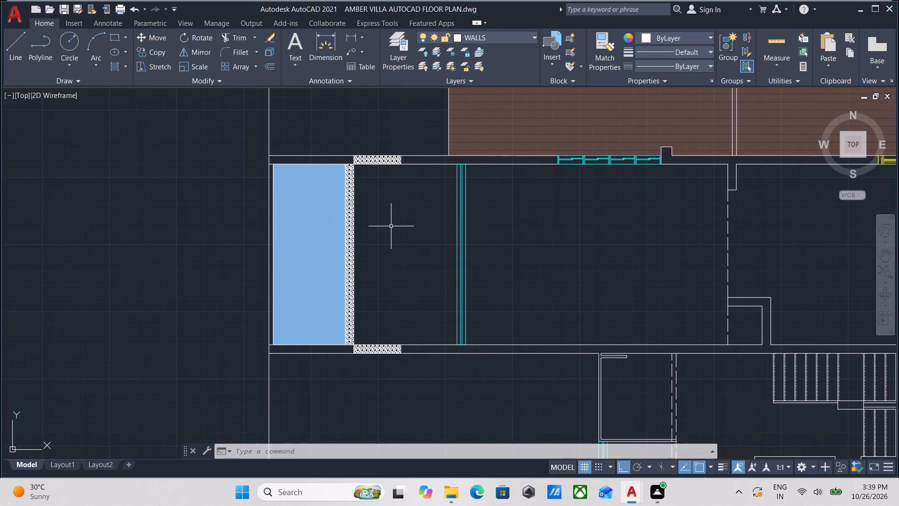
scroll(395, 216, down, 2)
scroll(349, 215, up, 3)
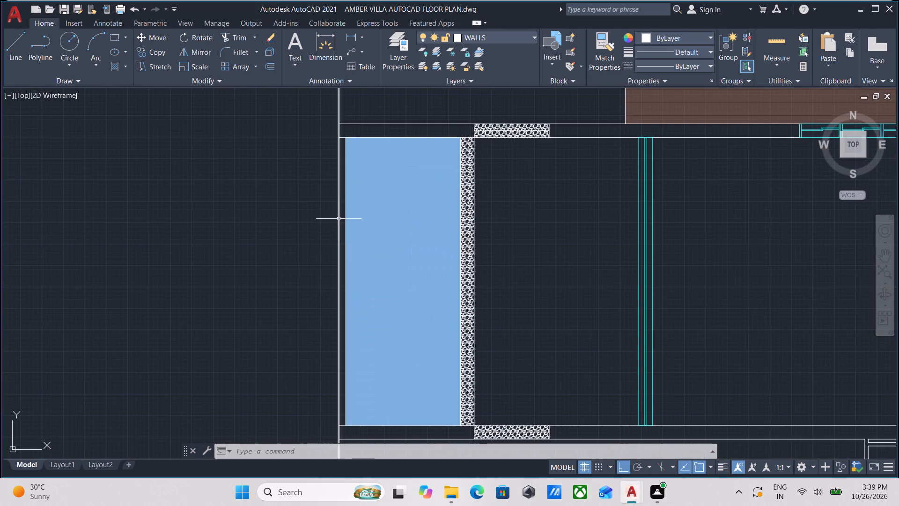
middle_drag(338, 218, 207, 216)
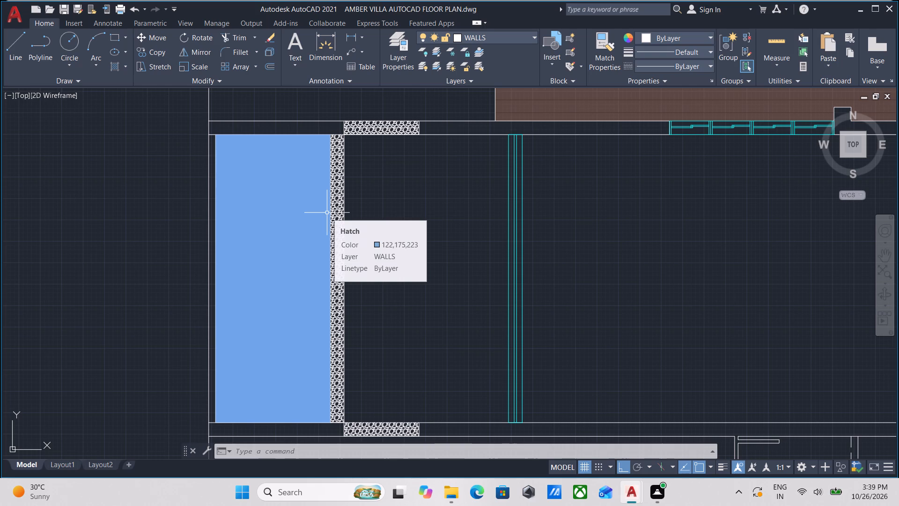
scroll(301, 231, up, 2)
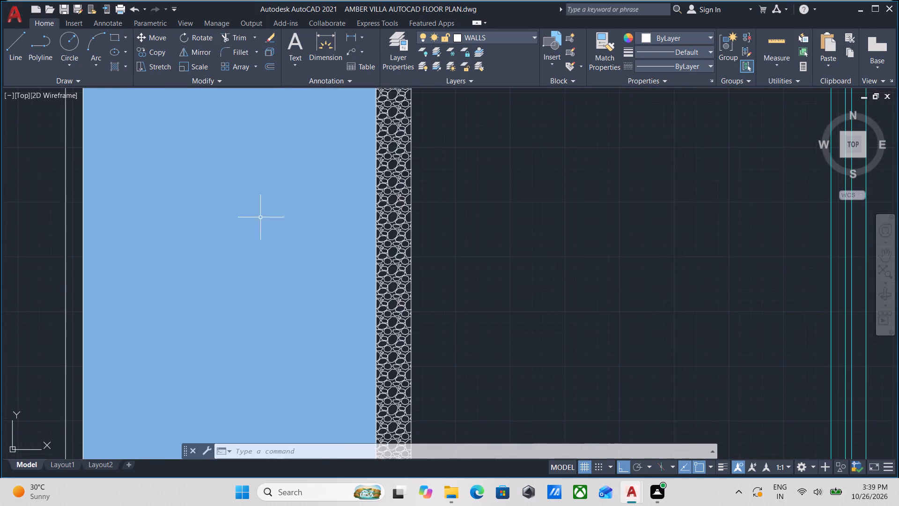
Hatch the thin gap between the blue strip and the plan's west boundary line with a solid red fill (205,32,39).
scroll(217, 208, down, 1)
middle_drag(87, 201, 158, 275)
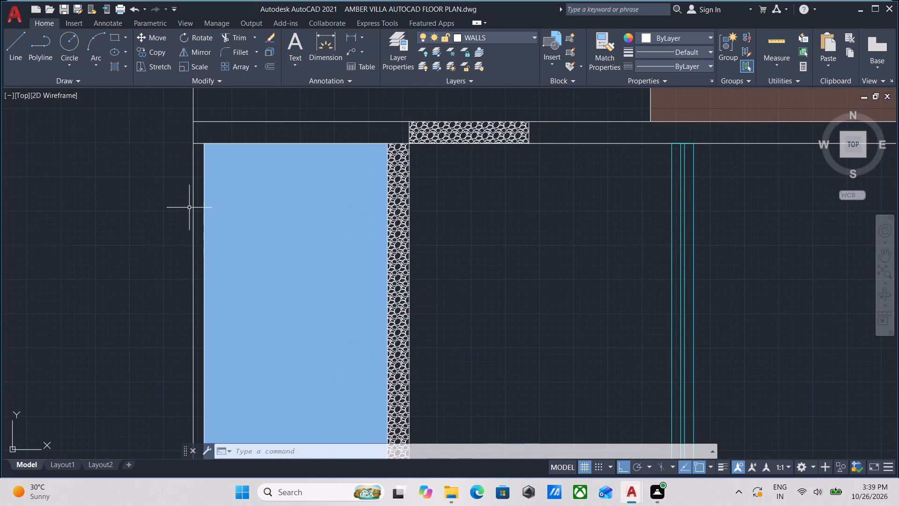
key(h)
key(Return)
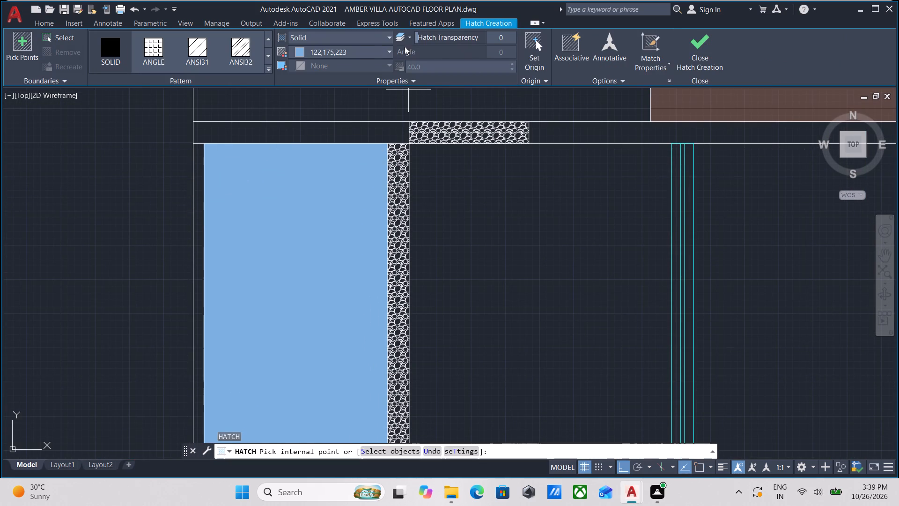
click(297, 48)
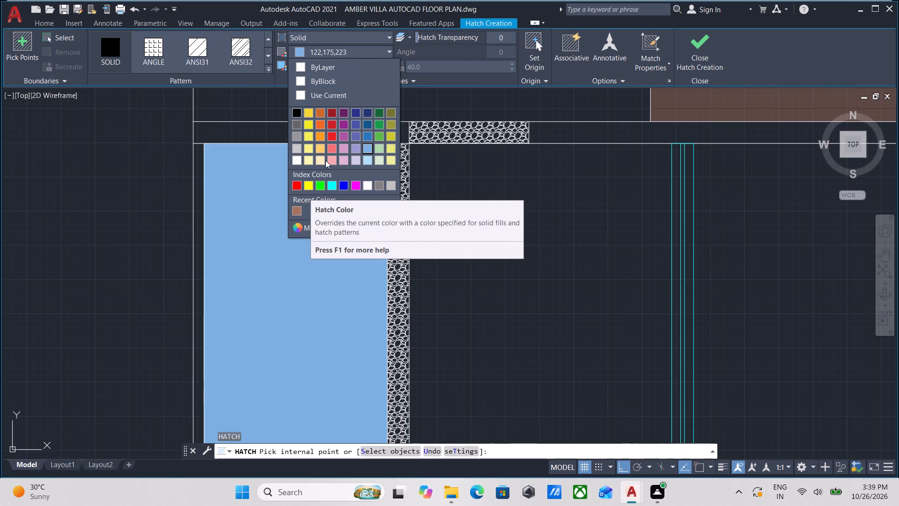
click(328, 123)
click(196, 253)
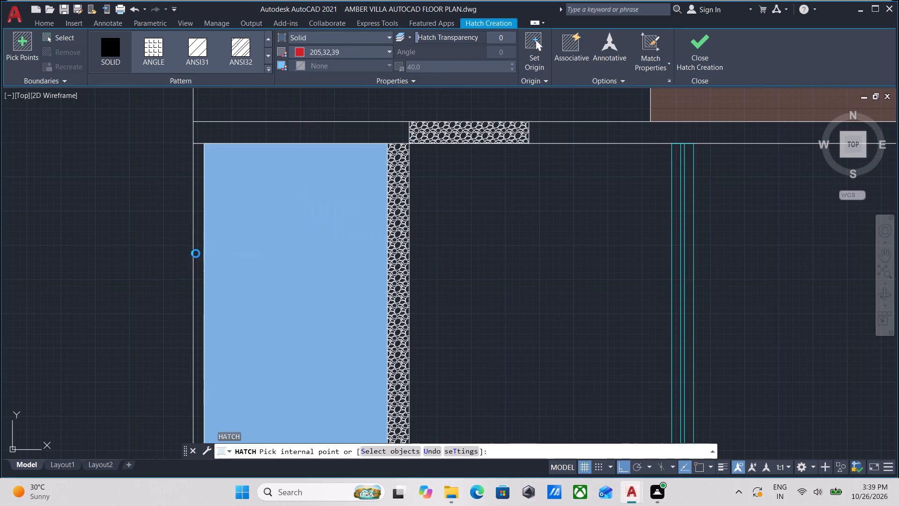
click(705, 40)
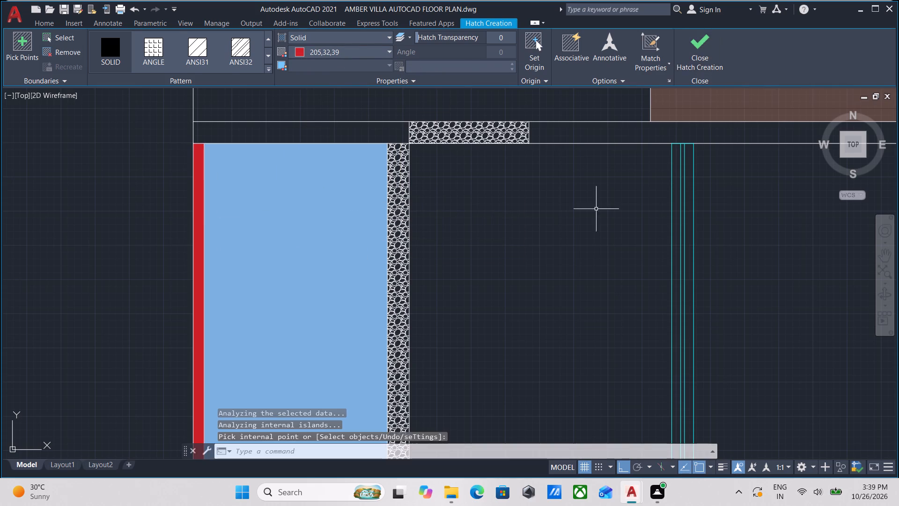
Examine the red, blue and stone hatches in the northwest room and the areas south of it around the smaller deck.
scroll(575, 267, down, 2)
middle_drag(575, 267, 368, 218)
middle_drag(316, 250, 332, 168)
scroll(312, 238, up, 4)
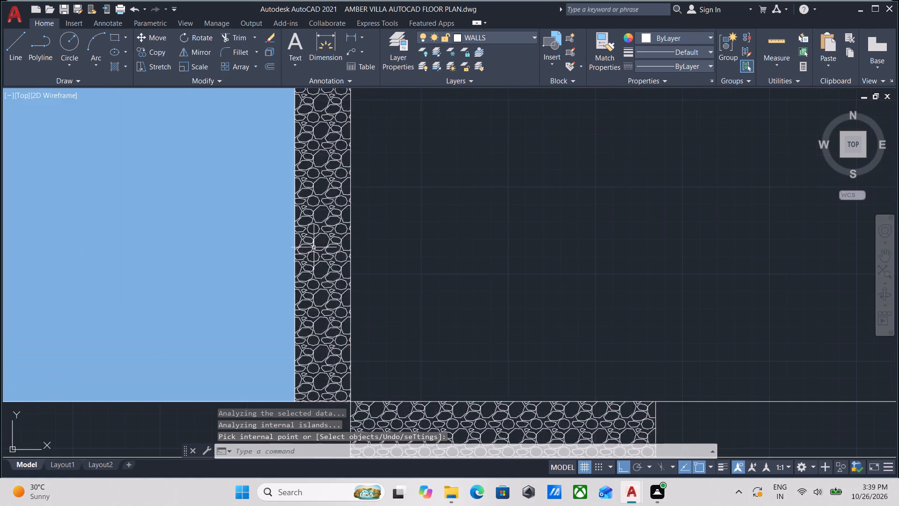
scroll(388, 205, down, 1)
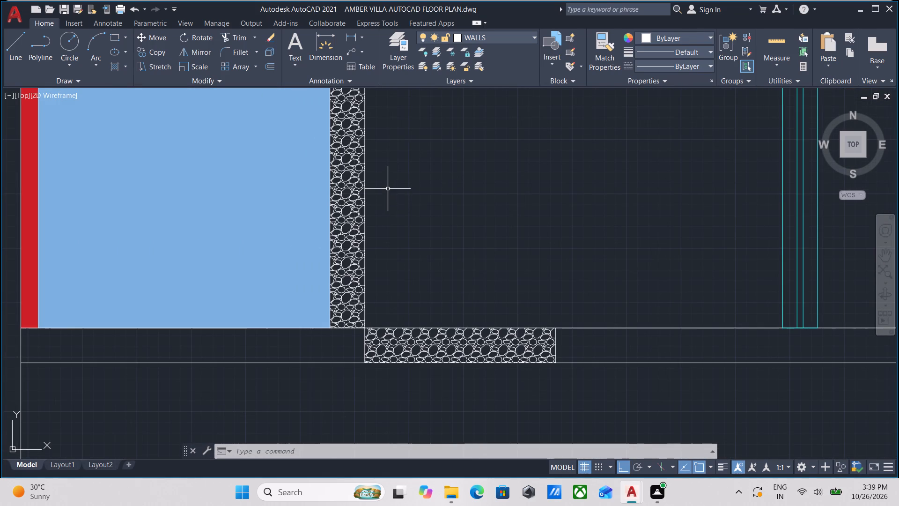
scroll(394, 175, down, 3)
middle_drag(475, 174, 366, 283)
middle_drag(359, 253, 361, 304)
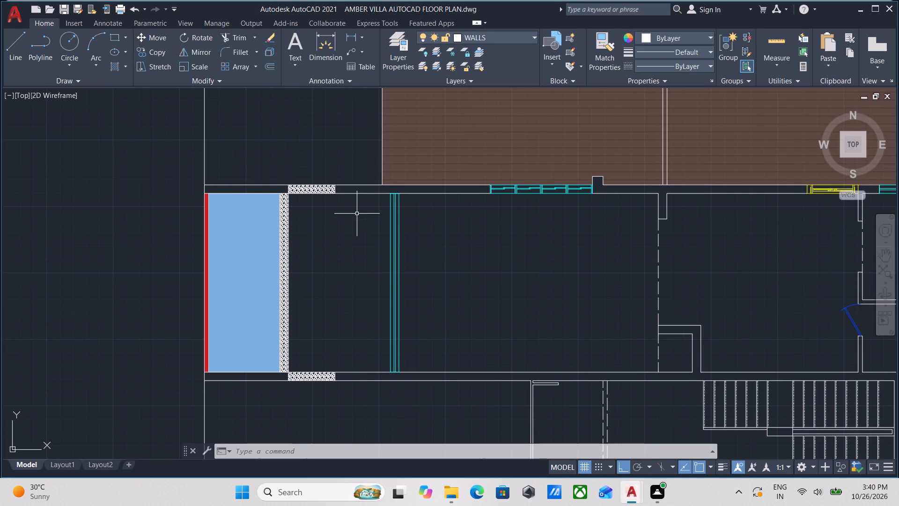
scroll(332, 297, down, 1)
middle_drag(332, 292, 327, 204)
scroll(324, 254, down, 1)
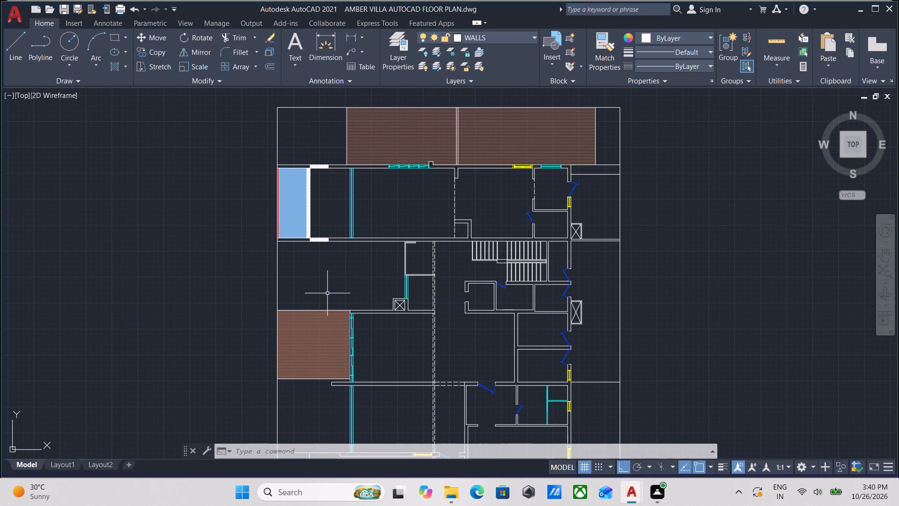
scroll(359, 372, up, 1)
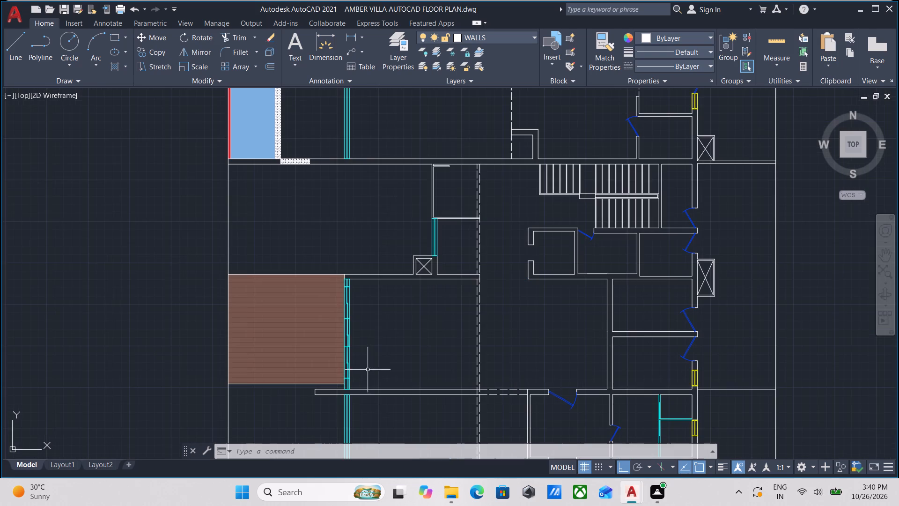
Examine the areas around and south of the smaller west deck, including the boundary lines at the plan's southwest corner.
scroll(375, 340, down, 1)
scroll(377, 346, up, 1)
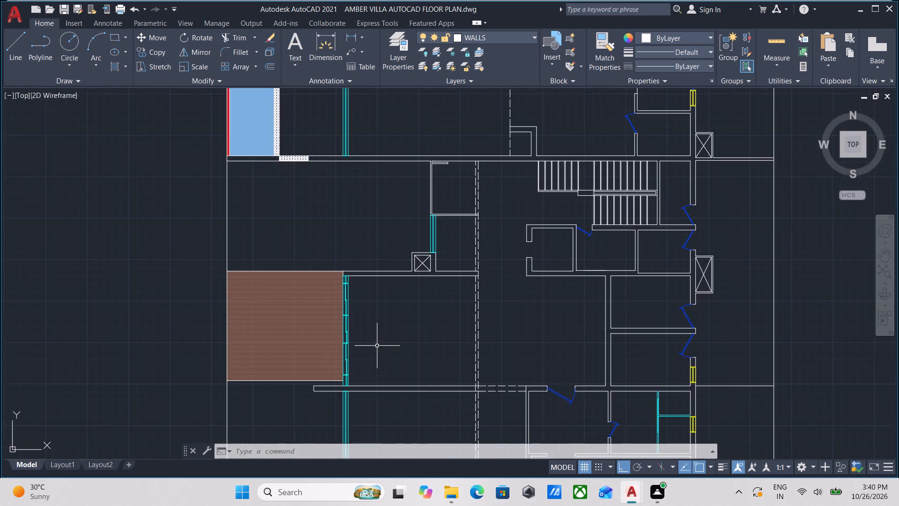
middle_drag(377, 346, 376, 198)
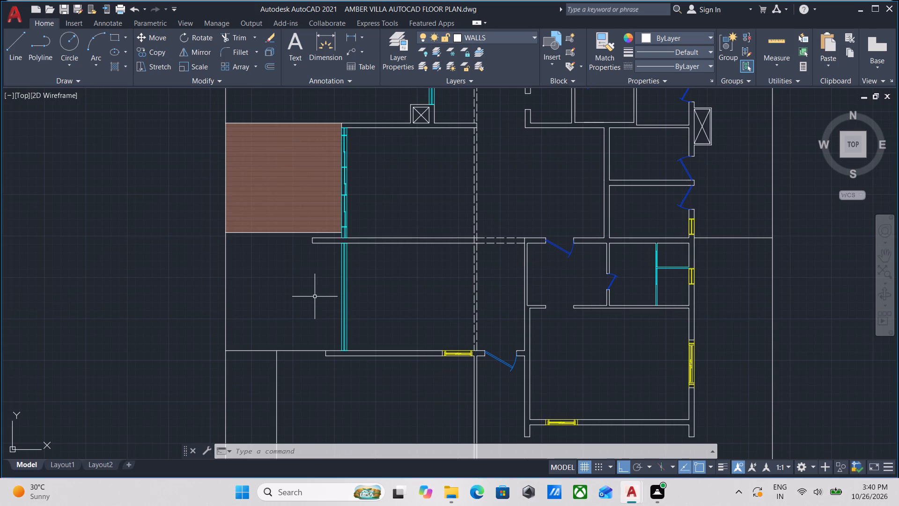
scroll(315, 297, down, 1)
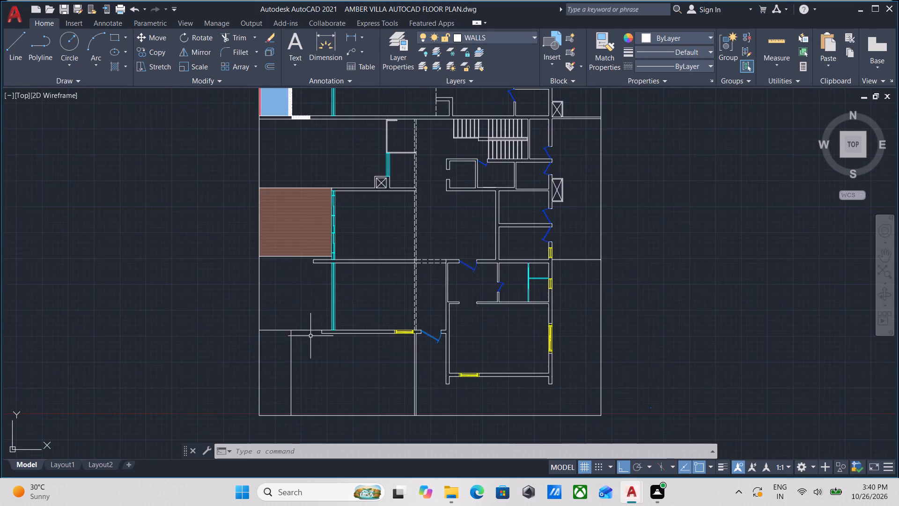
scroll(309, 338, up, 1)
scroll(247, 326, up, 2)
click(260, 341)
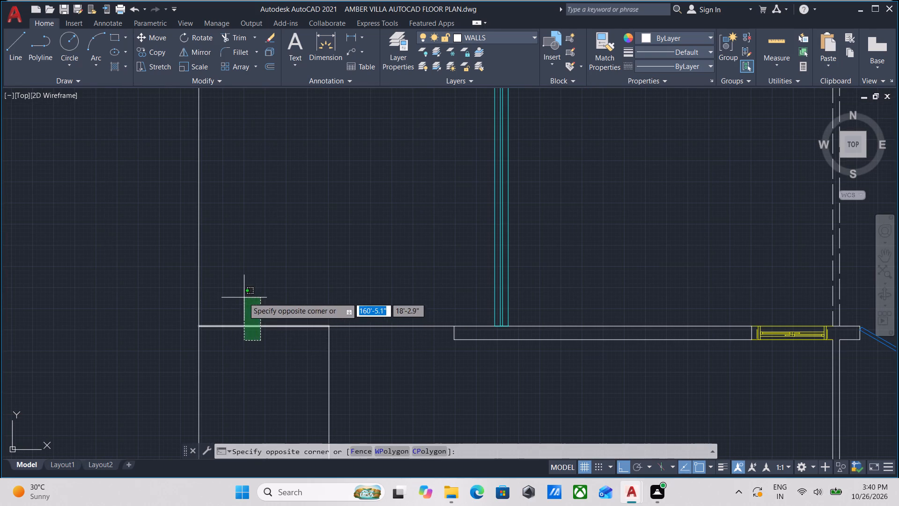
click(243, 297)
click(354, 342)
click(336, 289)
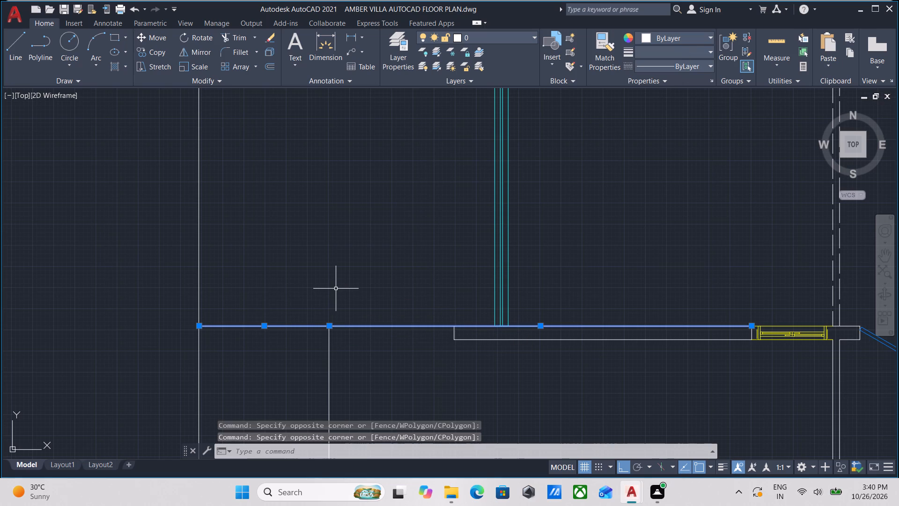
key(Escape)
scroll(323, 289, down, 2)
middle_drag(323, 289, 367, 368)
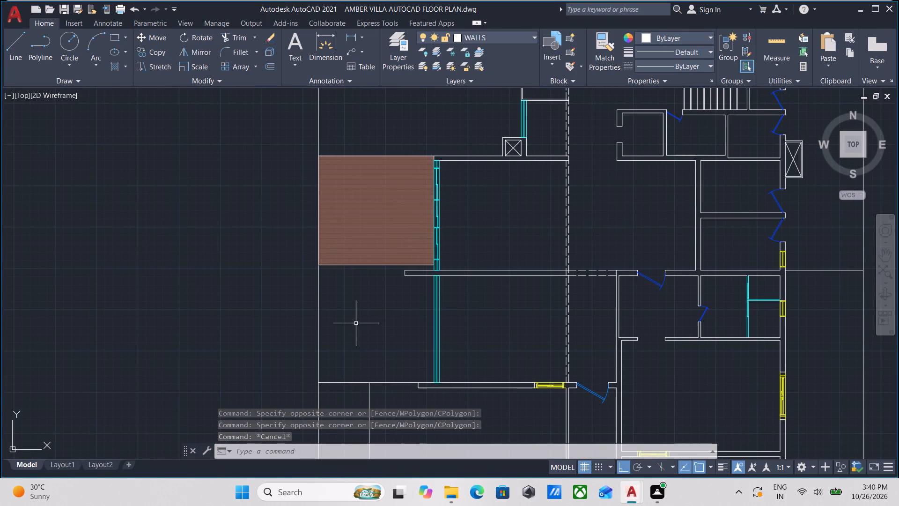
middle_drag(362, 327, 362, 378)
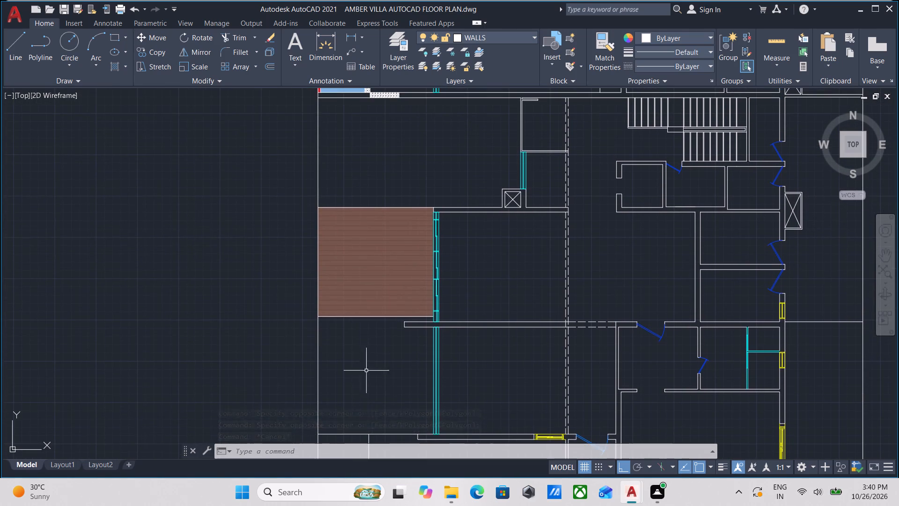
middle_drag(413, 290, 409, 375)
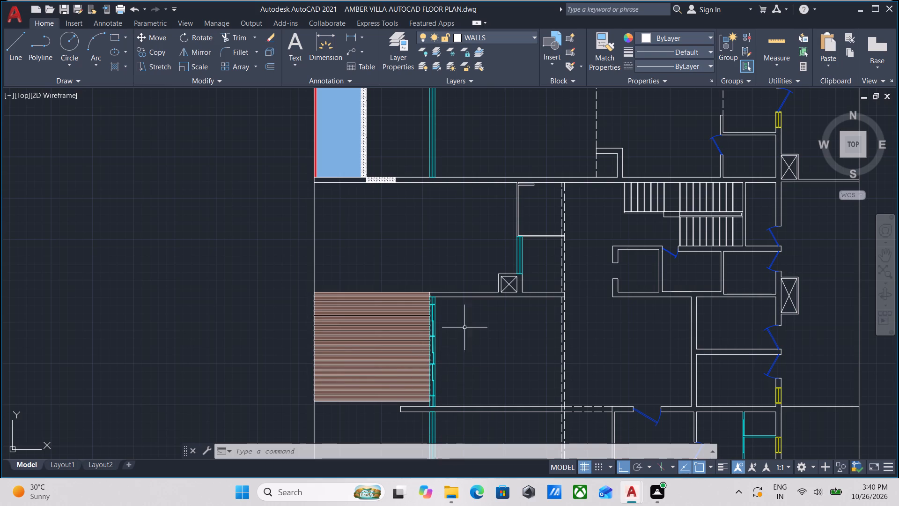
Draw a line about 13' west from the crossed shaft box's west wall, ending with a 2'-0.9" return south to the deck edge.
scroll(469, 319, up, 1)
middle_drag(469, 318, 458, 339)
key(l)
key(Return)
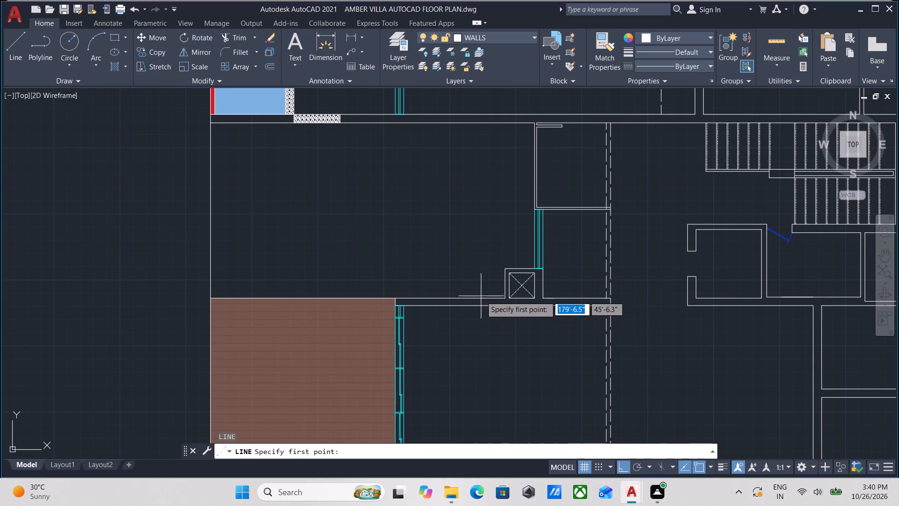
scroll(506, 273, up, 2)
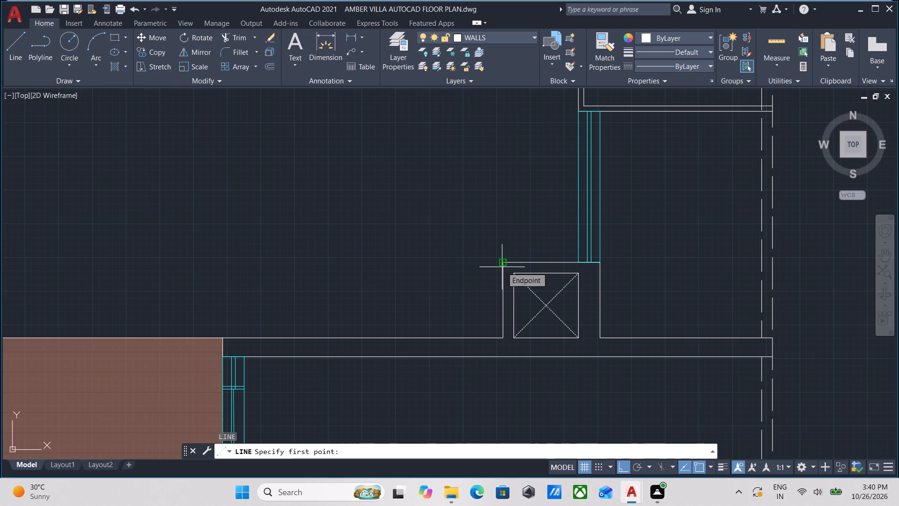
scroll(502, 267, up, 1)
click(503, 273)
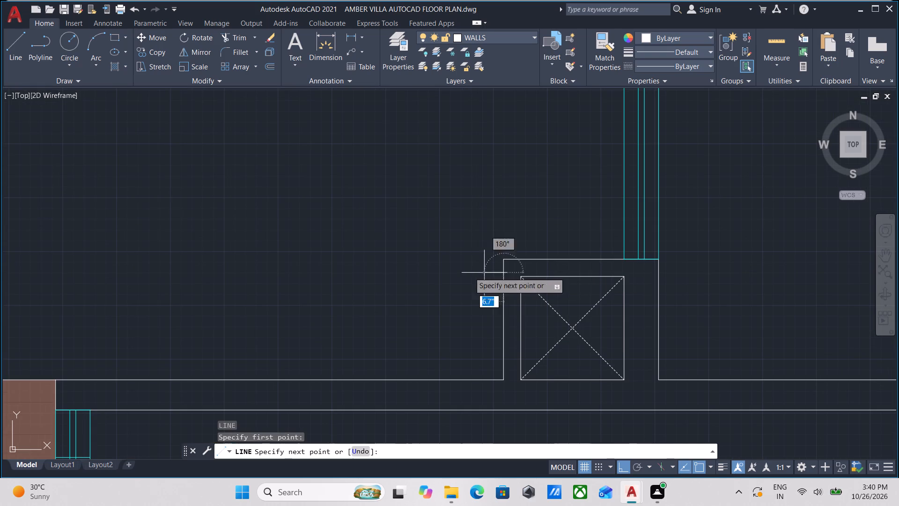
middle_drag(201, 260, 607, 269)
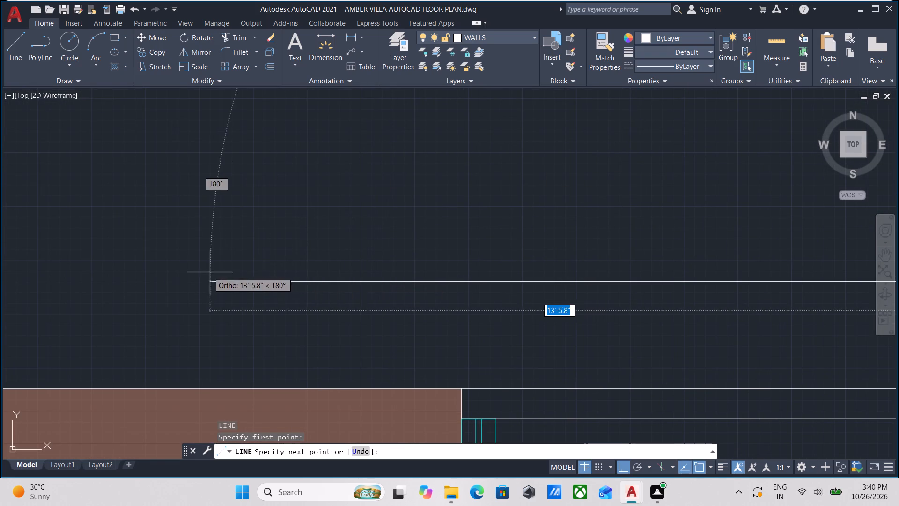
scroll(206, 272, down, 2)
middle_drag(206, 272, 295, 250)
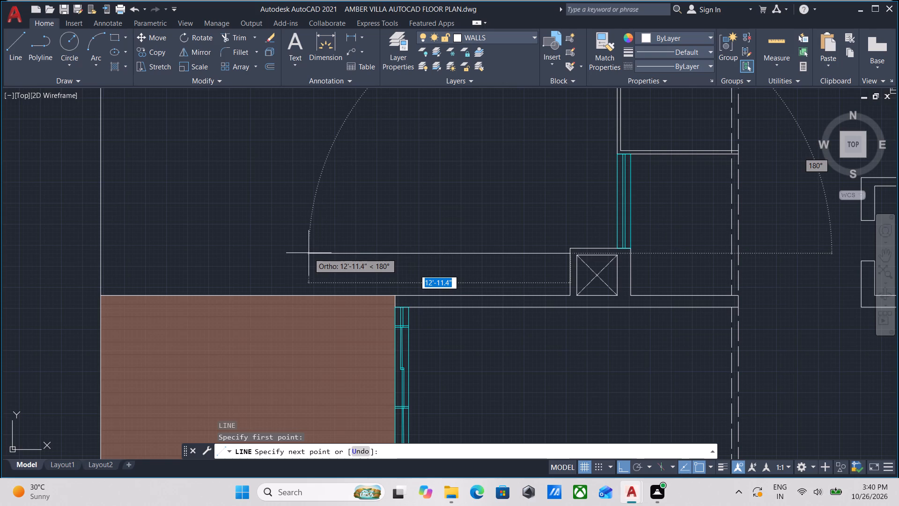
click(312, 253)
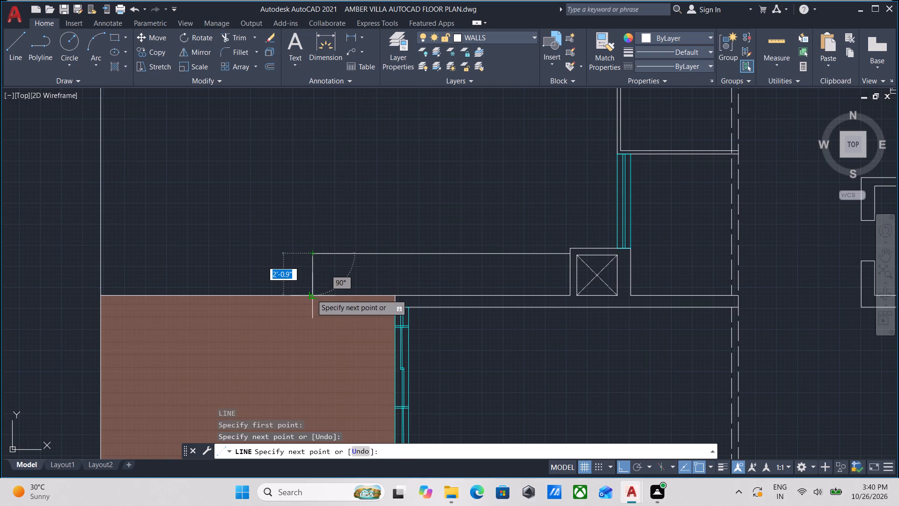
click(311, 294)
key(Escape)
Group all objects of the floor plan into one unnamed group.
scroll(328, 253, down, 2)
middle_drag(328, 253, 329, 298)
middle_drag(413, 267, 364, 253)
scroll(392, 261, up, 1)
middle_drag(356, 250, 396, 251)
middle_drag(345, 244, 380, 253)
scroll(384, 247, down, 3)
middle_drag(404, 244, 390, 202)
click(550, 394)
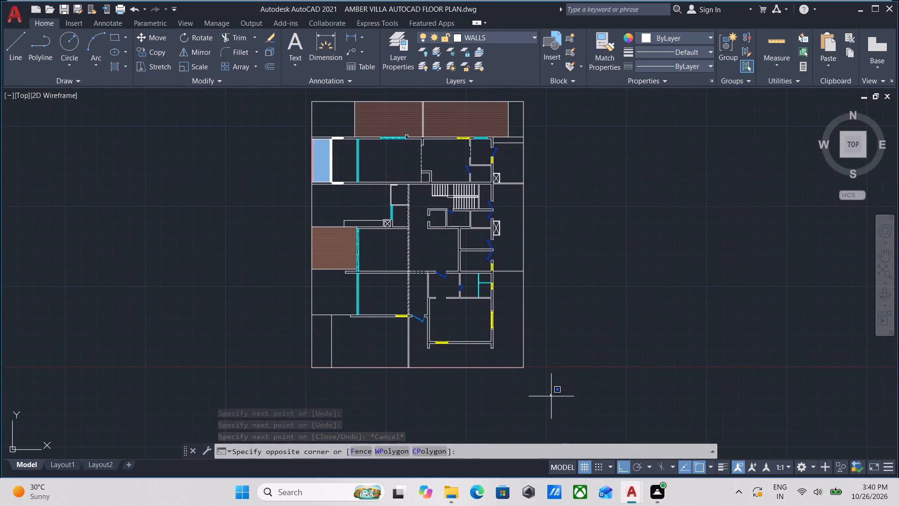
middle_drag(320, 178, 343, 226)
click(282, 124)
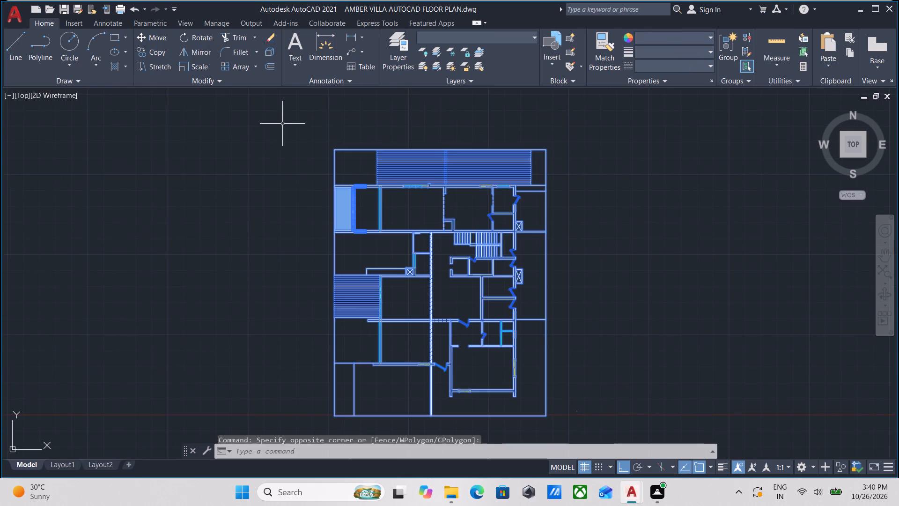
middle_drag(309, 212, 307, 164)
key(g)
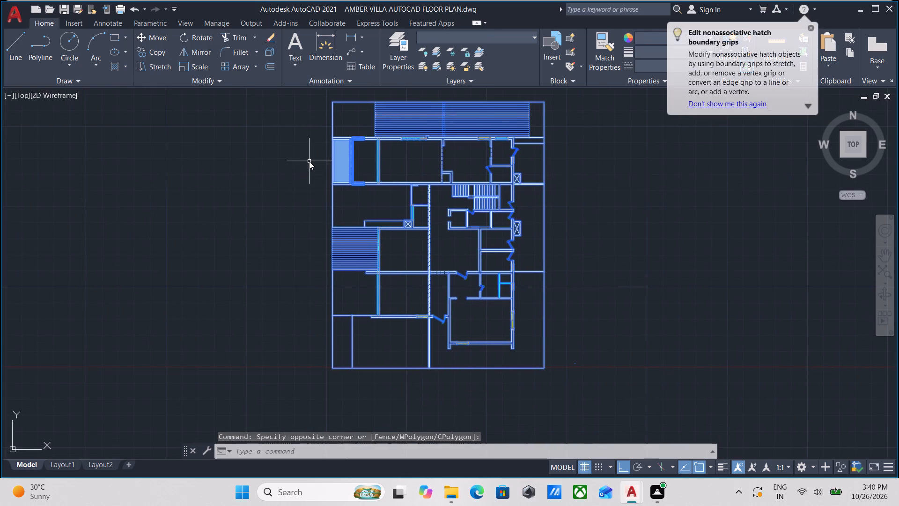
key(Return)
drag(640, 476, 630, 463)
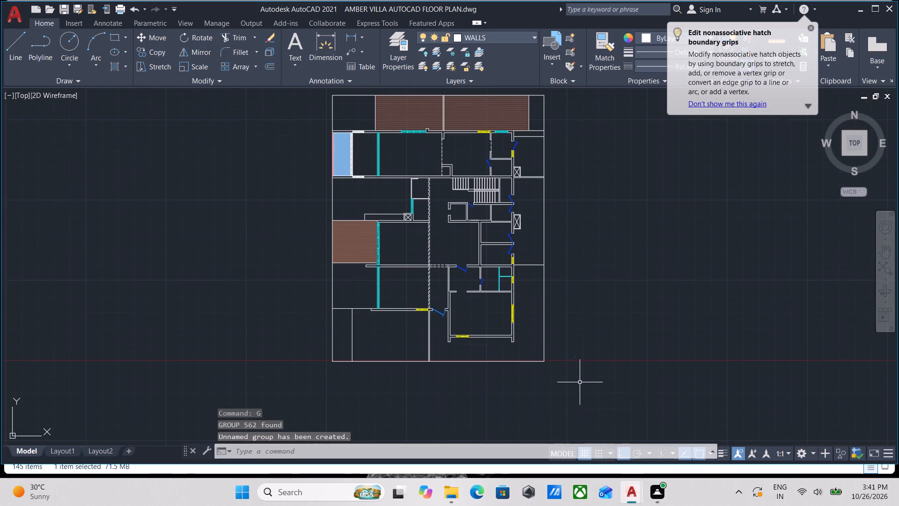
Copy the grouped plan from its southeast corner to a spot more than 190' east, with Ortho off.
click(581, 388)
click(524, 330)
scroll(566, 364, up, 3)
middle_drag(596, 370, 391, 319)
scroll(388, 317, down, 1)
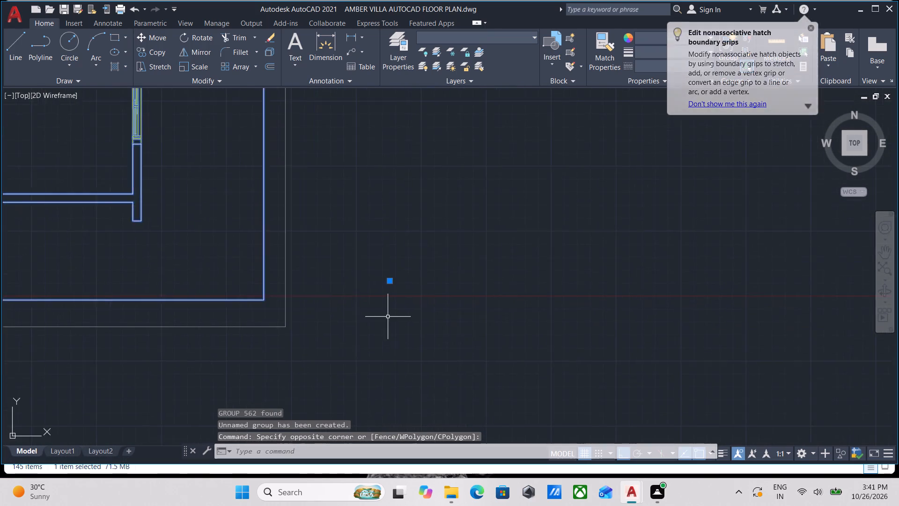
scroll(388, 317, down, 1)
middle_drag(387, 319, 361, 345)
text(CO)
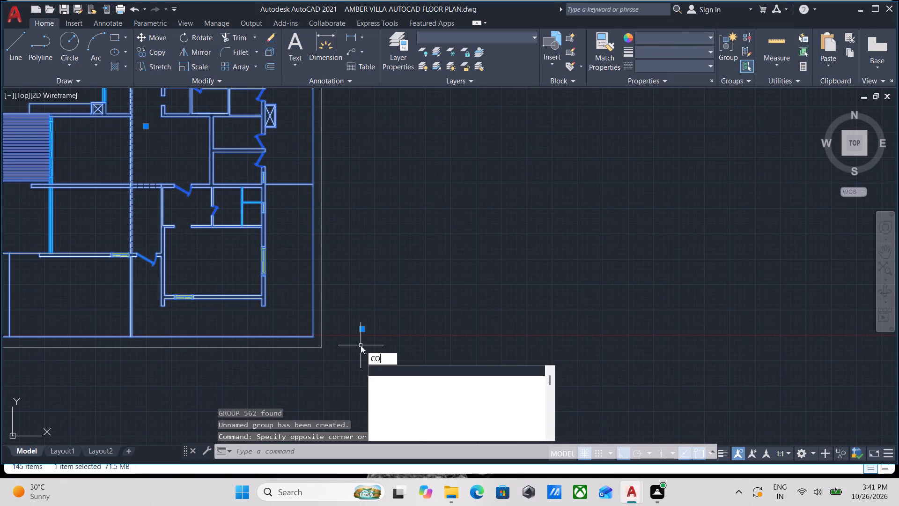
key(Return)
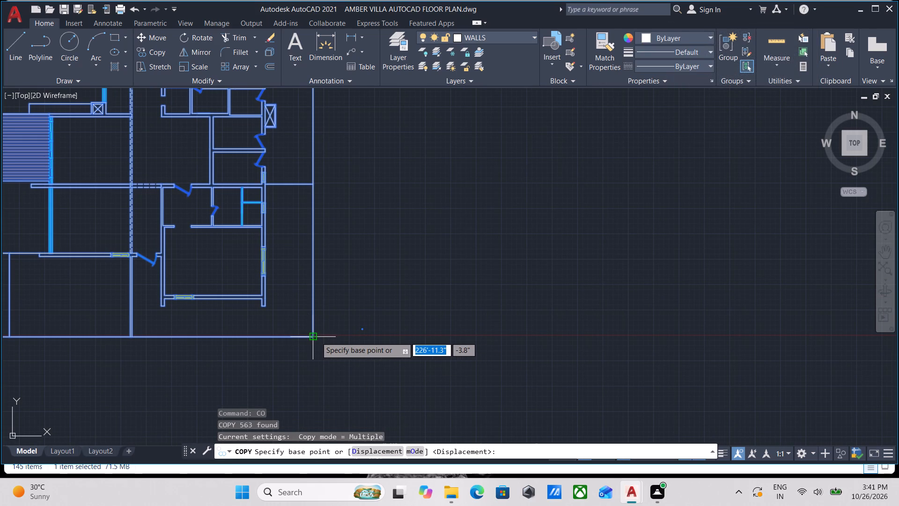
click(316, 337)
middle_drag(650, 325, 295, 320)
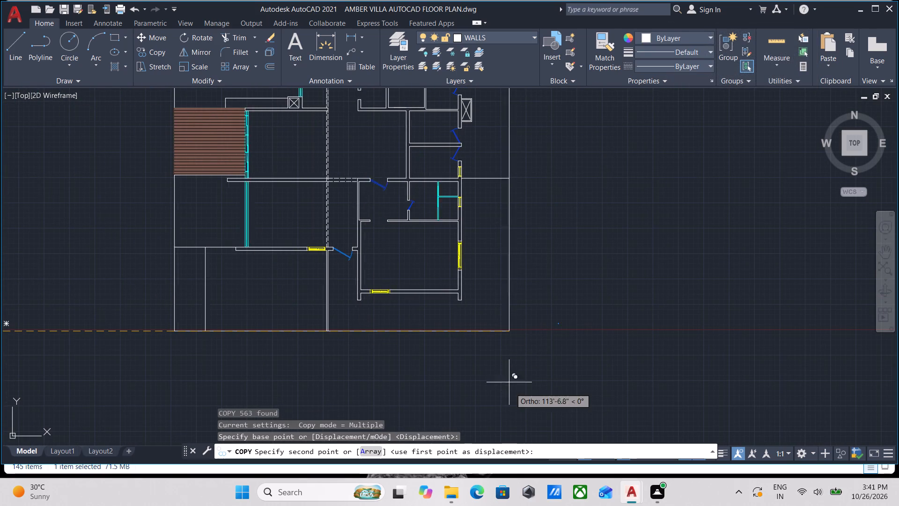
key(F8)
scroll(509, 358, down, 2)
middle_drag(540, 359, 588, 322)
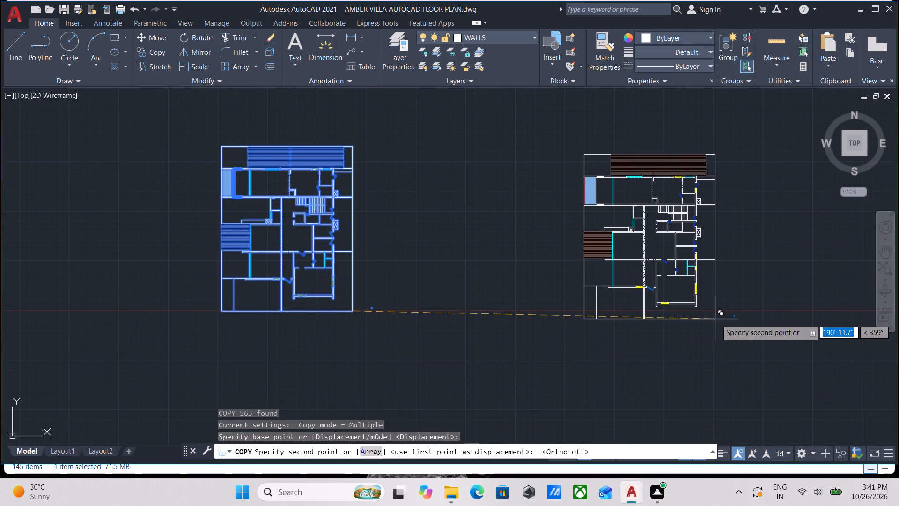
click(727, 304)
scroll(451, 304, up, 1)
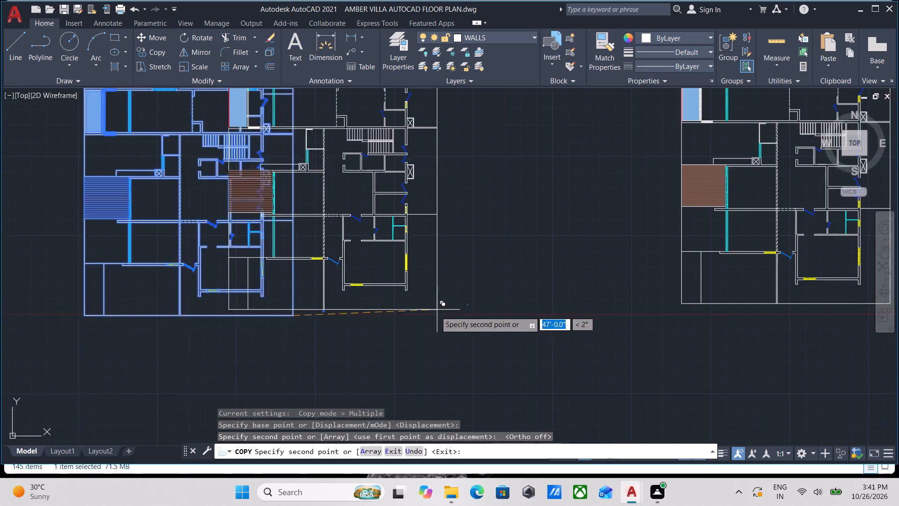
scroll(435, 311, up, 2)
key(Escape)
Erase the small stray door block lying outside the original plan's southeast corner.
middle_drag(243, 307, 392, 297)
scroll(391, 297, up, 3)
scroll(160, 267, up, 1)
middle_drag(166, 271, 270, 351)
scroll(262, 349, up, 1)
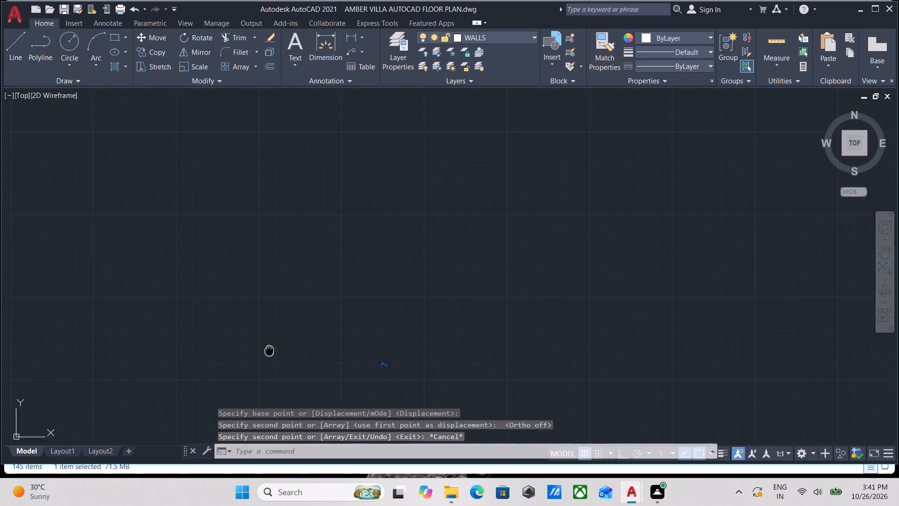
middle_drag(270, 351, 293, 354)
scroll(400, 371, up, 3)
click(463, 392)
click(401, 309)
scroll(401, 309, down, 3)
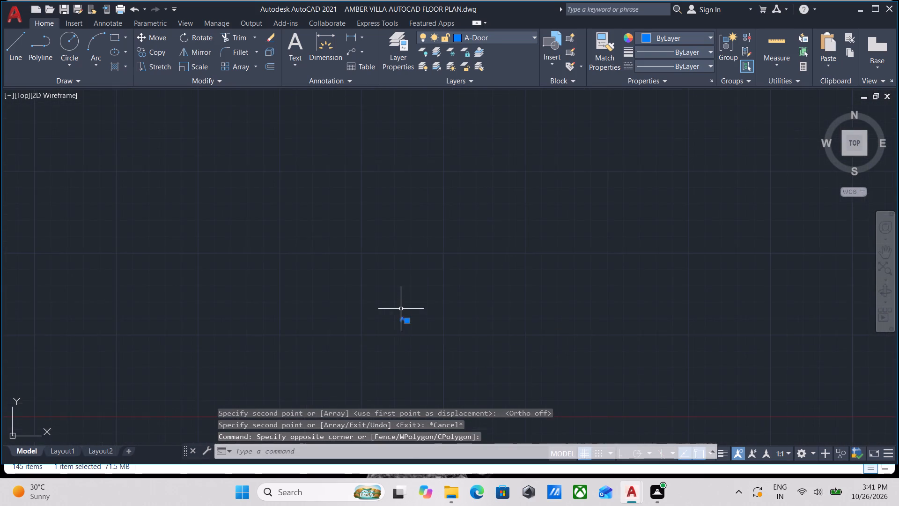
scroll(401, 309, down, 6)
middle_drag(407, 309, 459, 369)
right_click(459, 369)
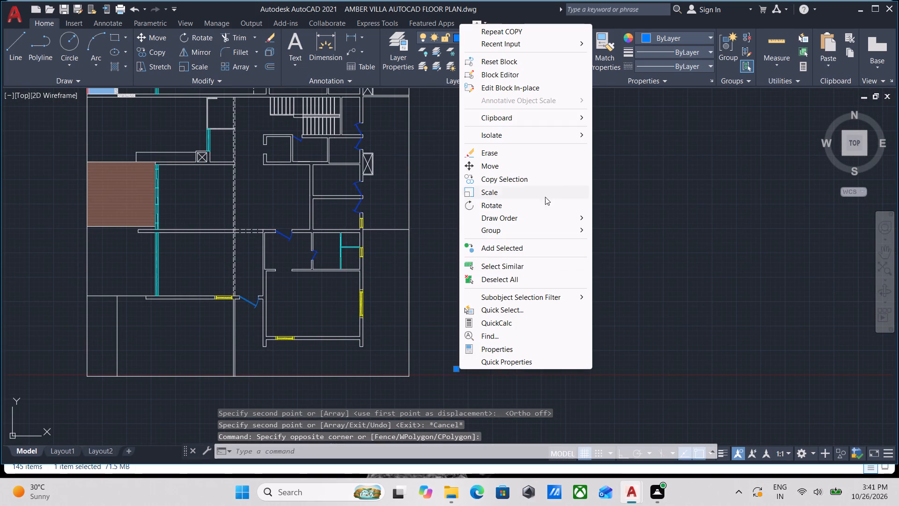
click(508, 152)
Ungroup the original floor plan, accepting the first group offered.
click(485, 401)
click(318, 265)
scroll(346, 263, down, 1)
middle_drag(346, 265, 372, 337)
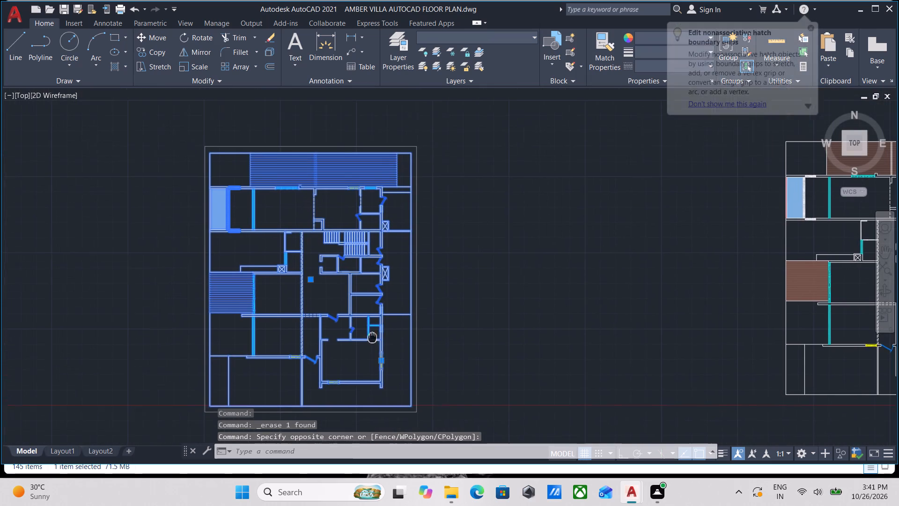
middle_drag(372, 337, 476, 317)
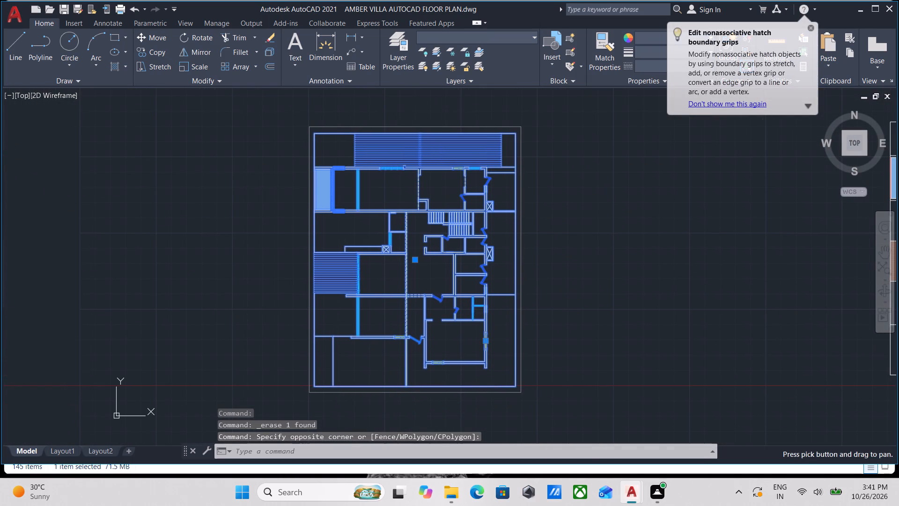
text(UNG)
key(Return)
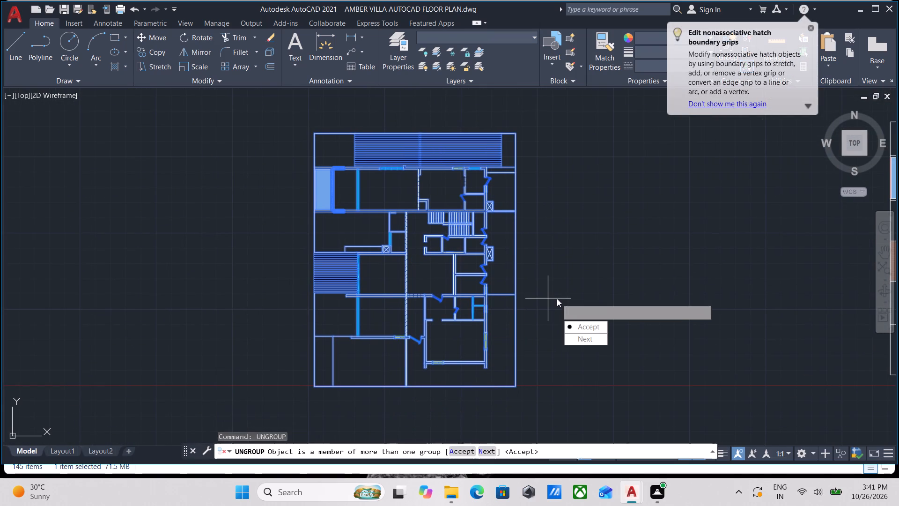
drag(585, 322, 557, 298)
Examine the original plan's northwest corner and the empty area beside the large brown north deck.
scroll(324, 254, up, 1)
middle_drag(343, 223, 353, 343)
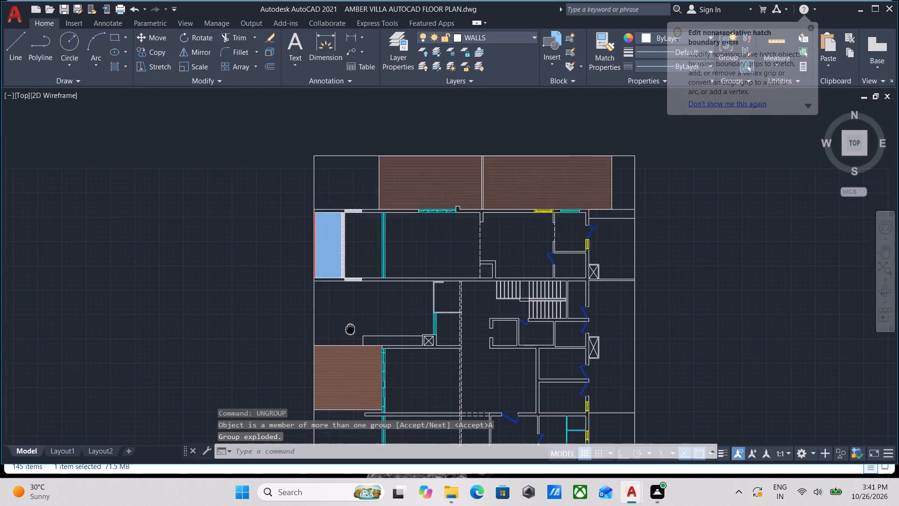
middle_drag(353, 343, 355, 356)
scroll(353, 257, up, 3)
middle_drag(358, 280, 400, 350)
middle_drag(366, 235, 361, 295)
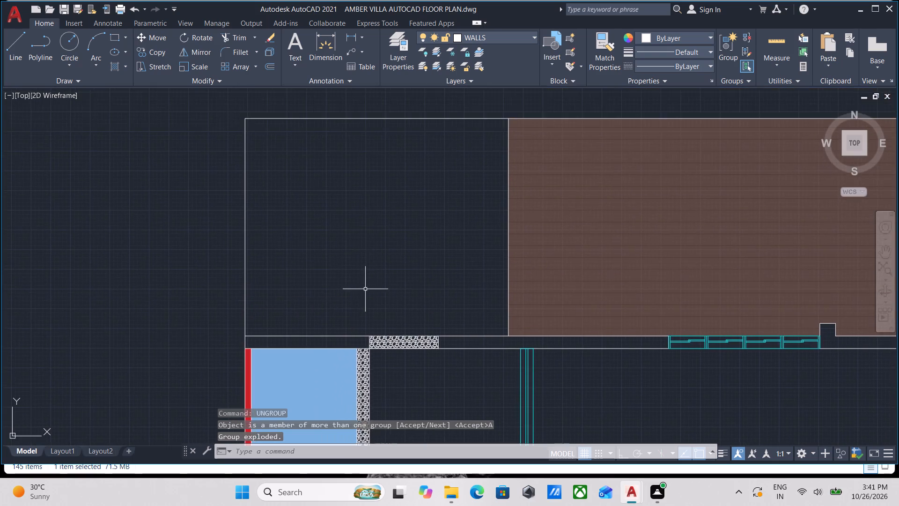
scroll(370, 283, down, 2)
middle_drag(370, 283, 365, 307)
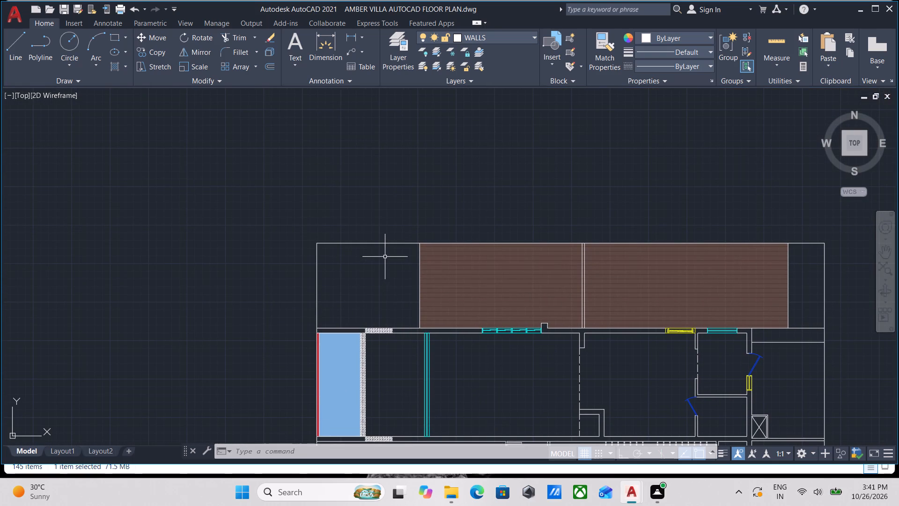
scroll(385, 257, down, 1)
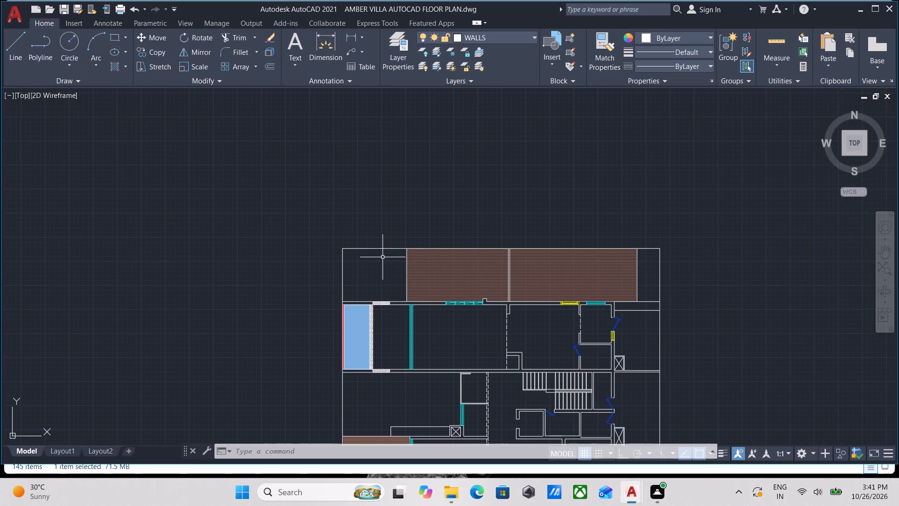
middle_drag(403, 258, 339, 265)
scroll(340, 265, up, 4)
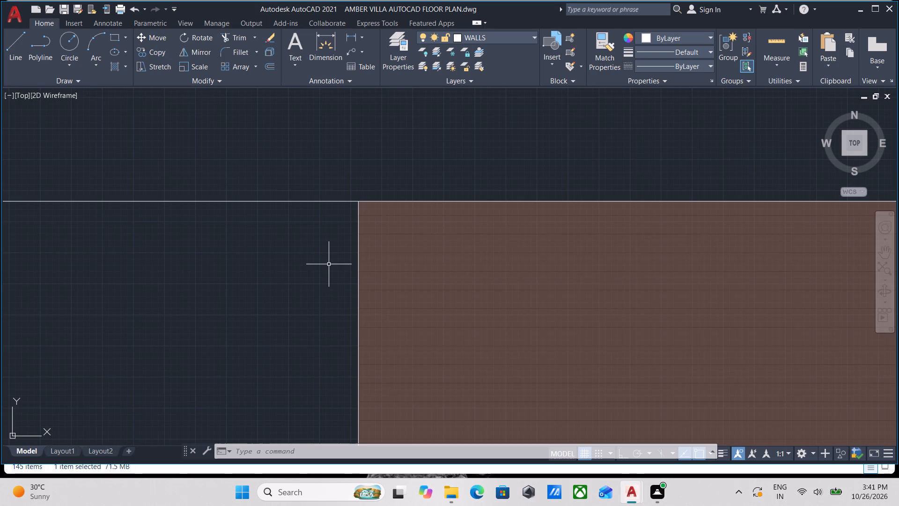
Examine the original floor plan from the north deck and pool down through the rooms to the southeast side strip.
scroll(317, 260, down, 3)
middle_drag(317, 260, 347, 239)
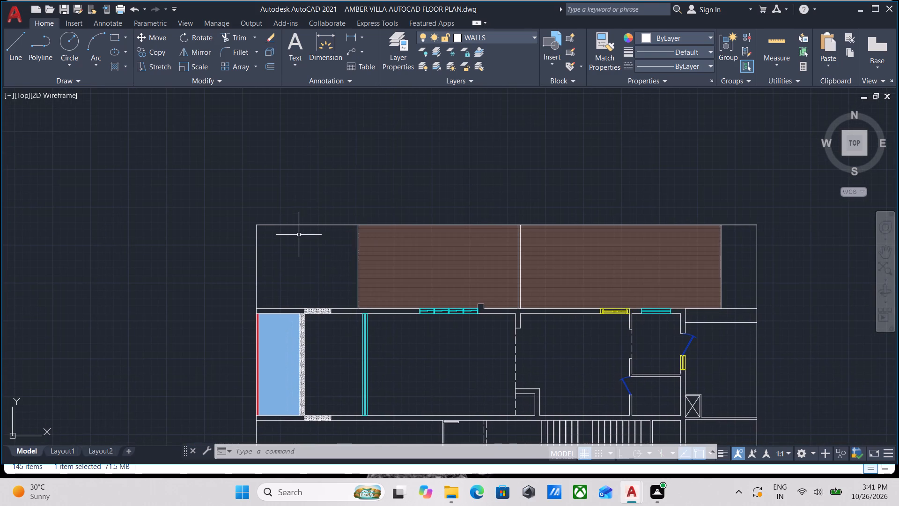
scroll(324, 232, down, 2)
scroll(347, 333, up, 2)
scroll(359, 357, down, 1)
middle_drag(359, 351, 329, 252)
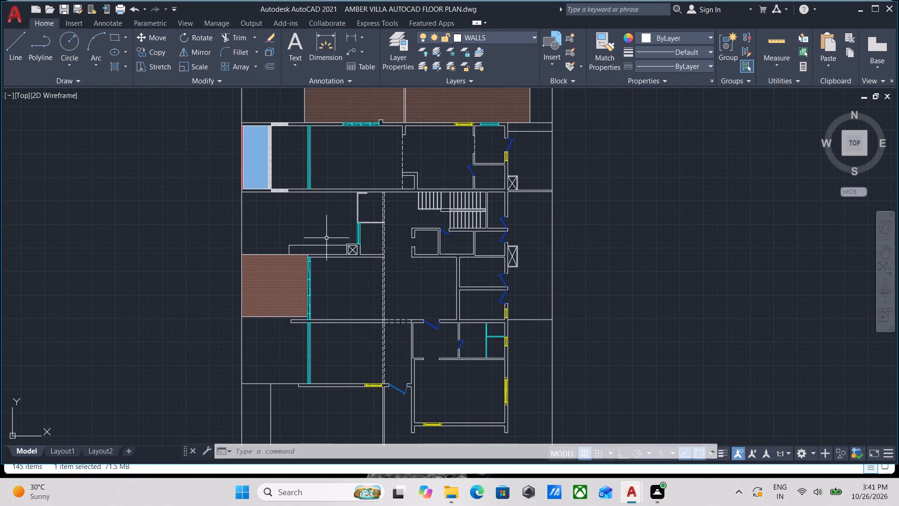
scroll(326, 240, down, 1)
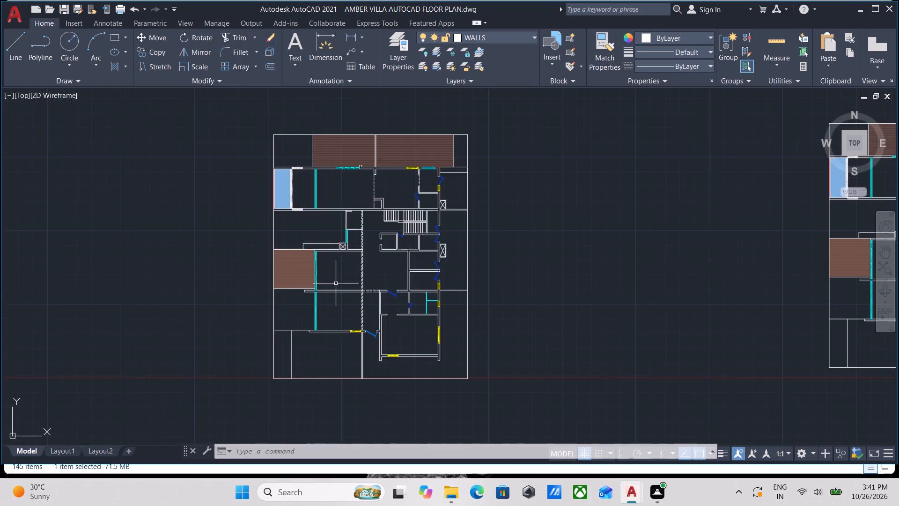
scroll(338, 309, up, 1)
scroll(257, 315, up, 1)
middle_drag(261, 312, 330, 452)
middle_drag(337, 233, 332, 252)
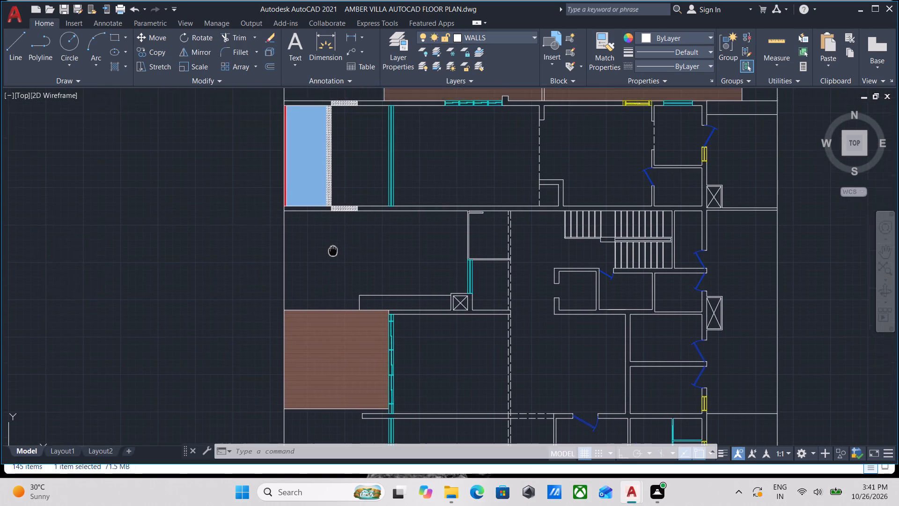
middle_drag(332, 252, 330, 355)
middle_drag(356, 228, 256, 266)
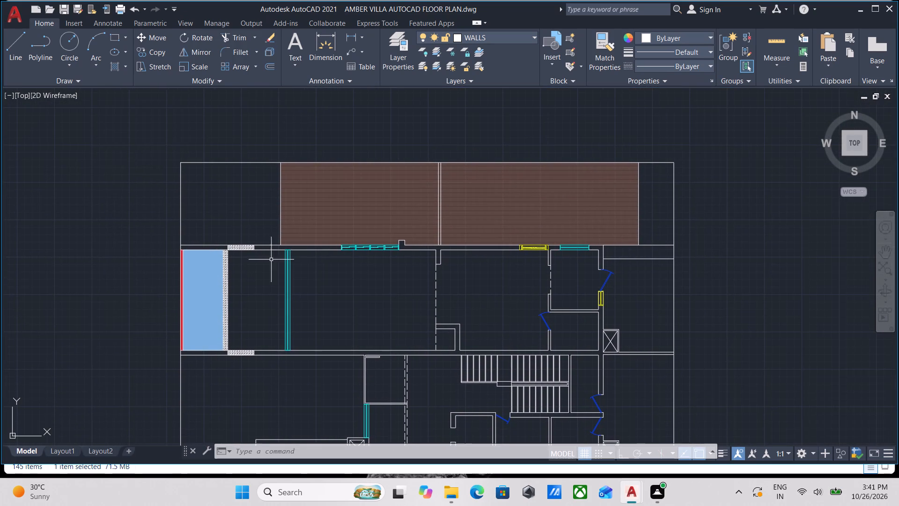
scroll(391, 278, up, 1)
middle_drag(421, 279, 368, 279)
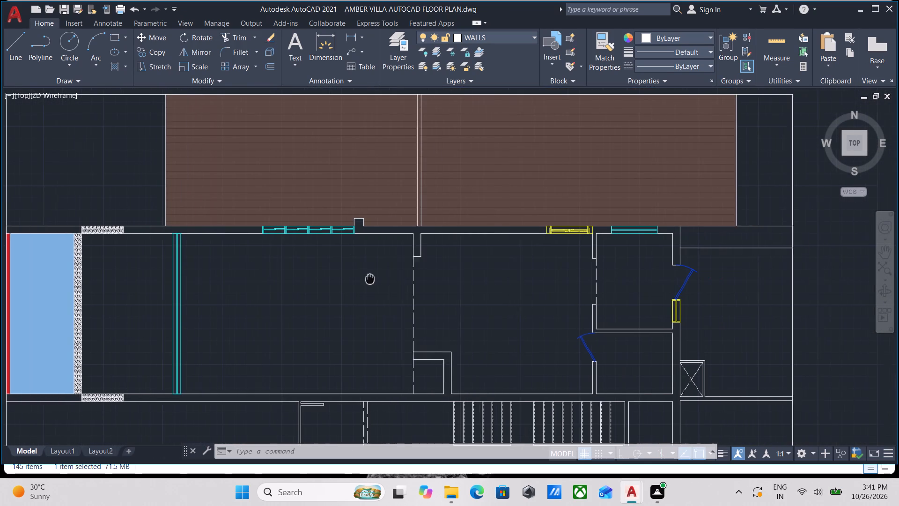
middle_drag(368, 279, 358, 279)
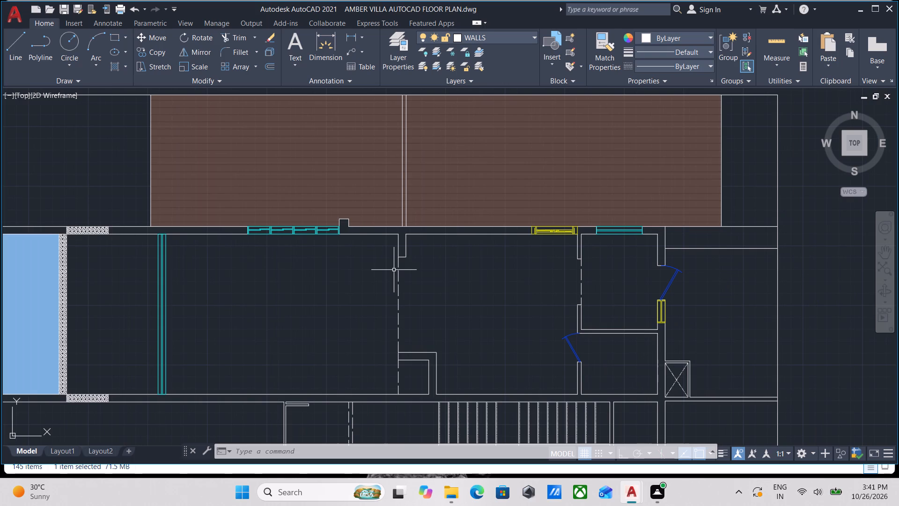
scroll(514, 279, down, 1)
middle_drag(521, 281, 381, 249)
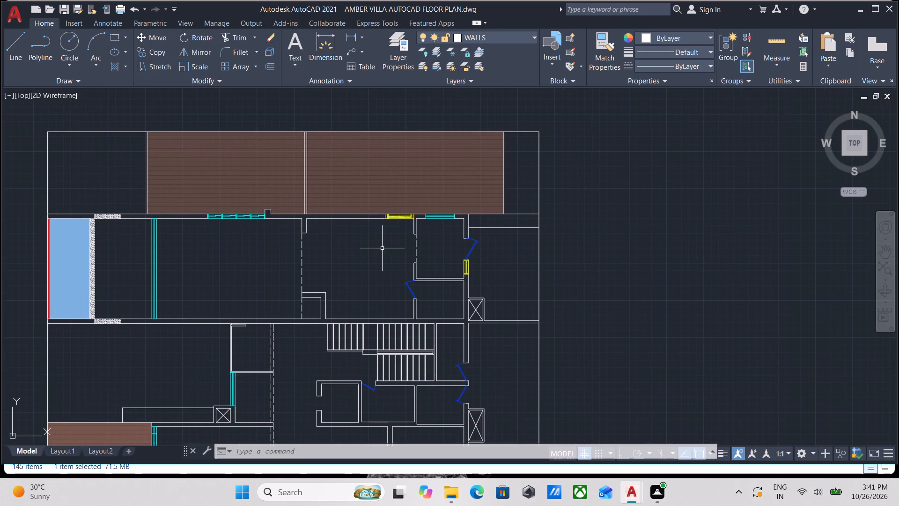
scroll(419, 247, down, 1)
middle_drag(483, 332, 444, 226)
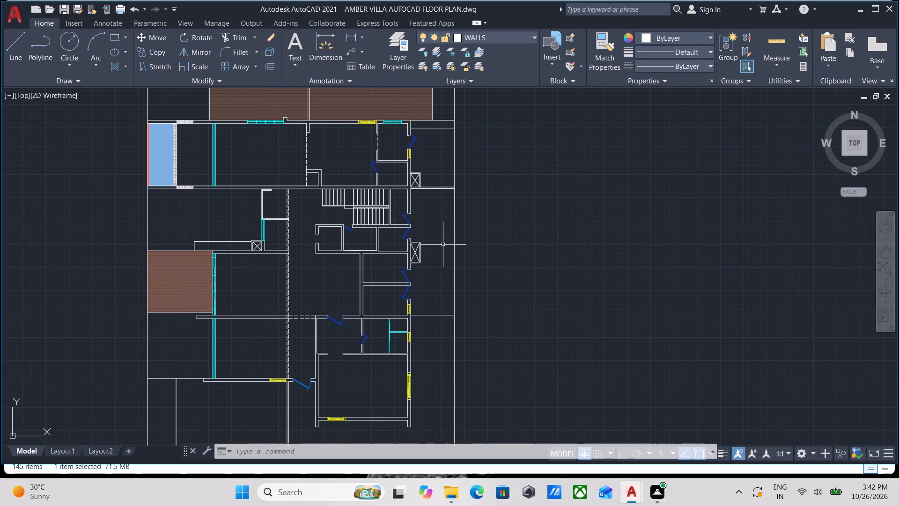
scroll(445, 241, down, 1)
middle_drag(438, 310, 442, 244)
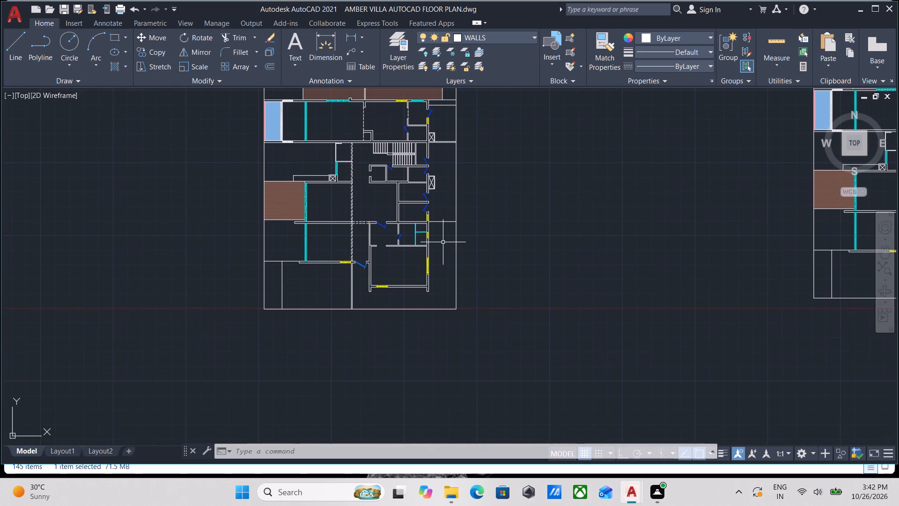
With Ortho on, draw a line about 25' long straight south from the east strip's horizontal line, level with the southeast wall's end.
scroll(443, 242, up, 1)
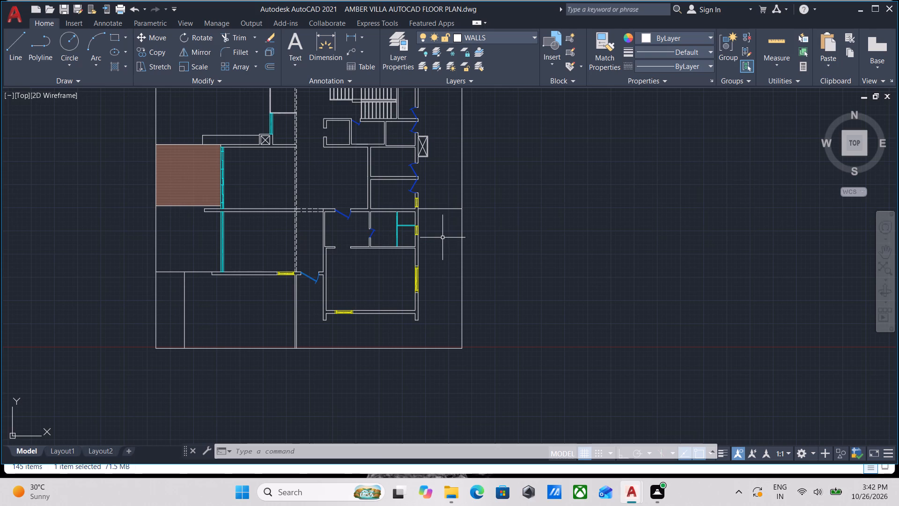
scroll(440, 223, up, 1)
key(l)
key(Return)
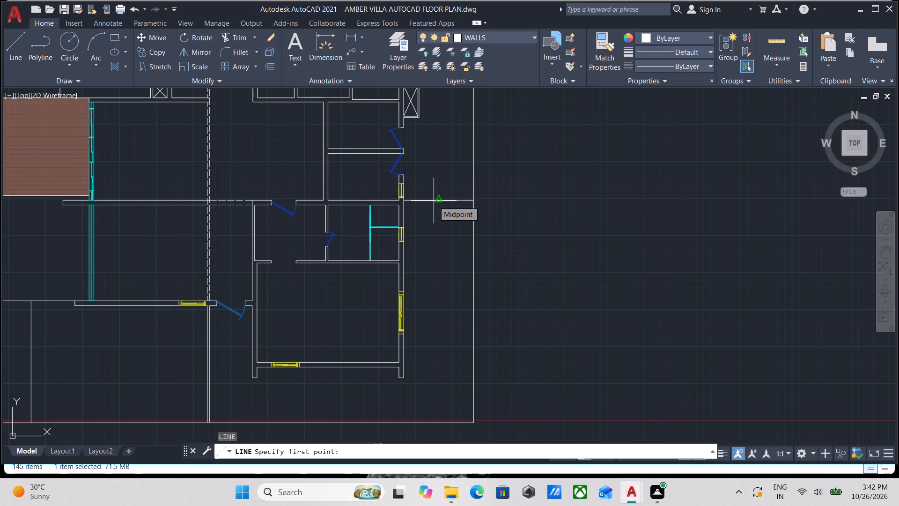
click(431, 201)
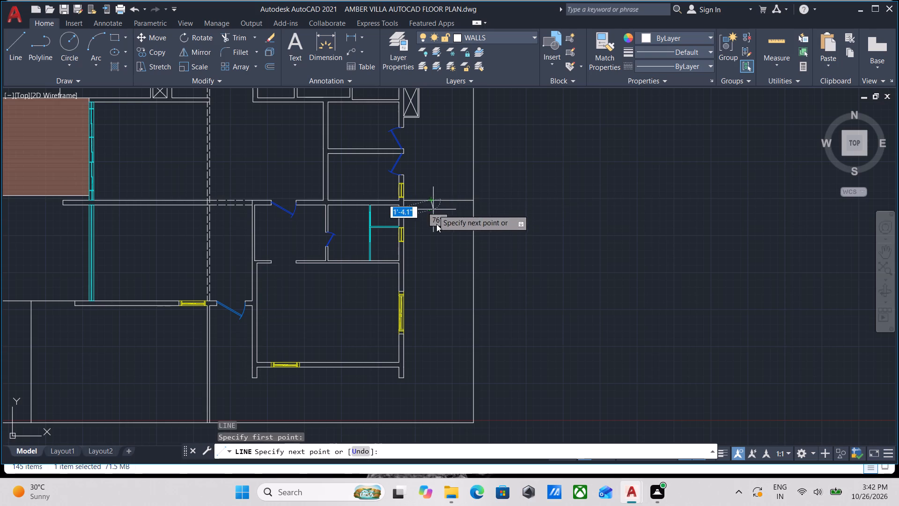
key(F8)
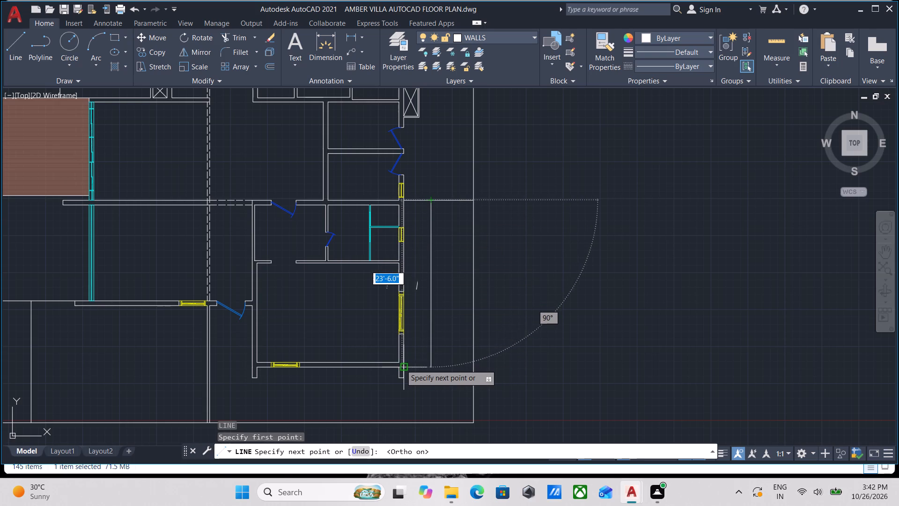
click(430, 378)
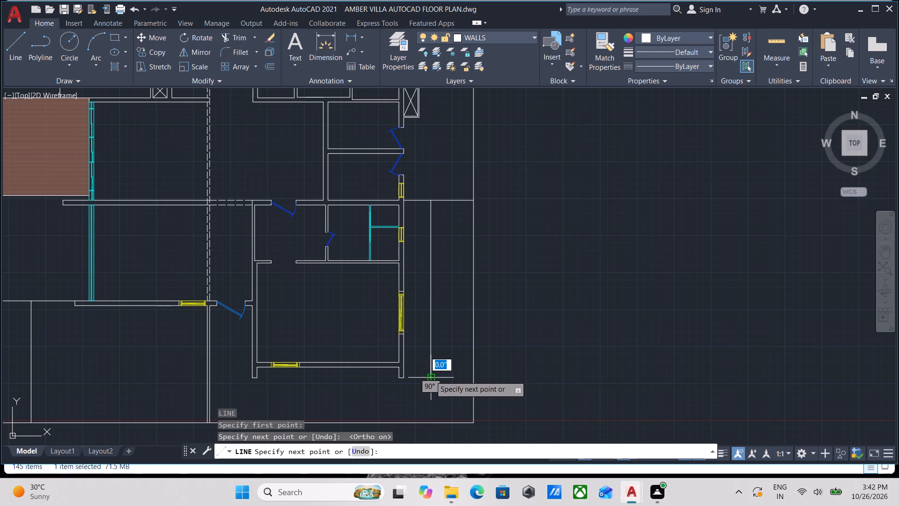
key(Escape)
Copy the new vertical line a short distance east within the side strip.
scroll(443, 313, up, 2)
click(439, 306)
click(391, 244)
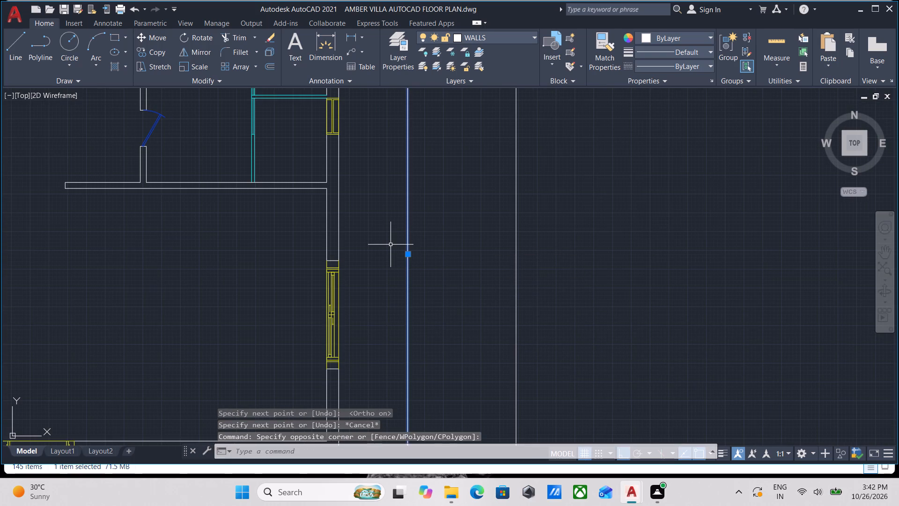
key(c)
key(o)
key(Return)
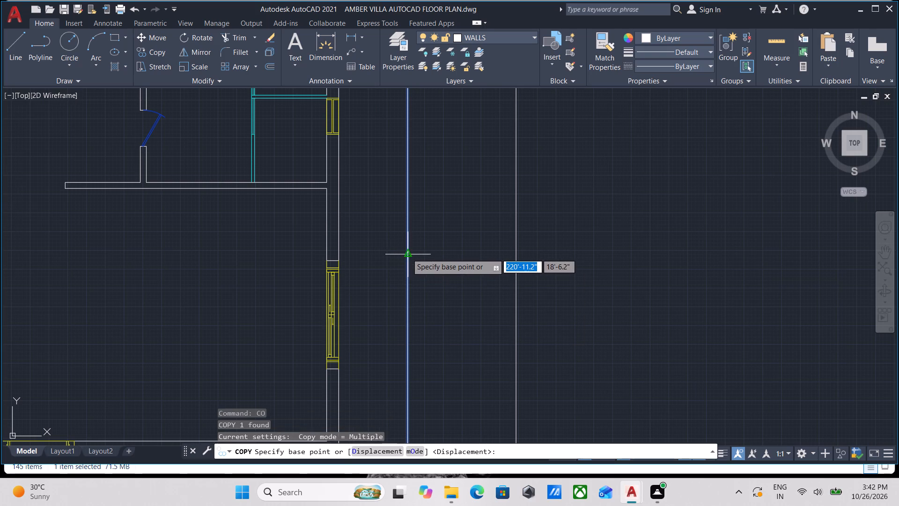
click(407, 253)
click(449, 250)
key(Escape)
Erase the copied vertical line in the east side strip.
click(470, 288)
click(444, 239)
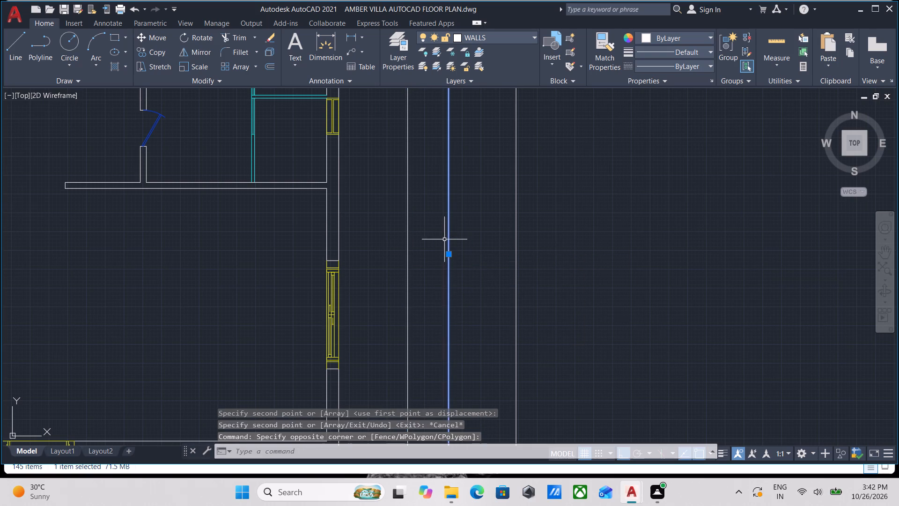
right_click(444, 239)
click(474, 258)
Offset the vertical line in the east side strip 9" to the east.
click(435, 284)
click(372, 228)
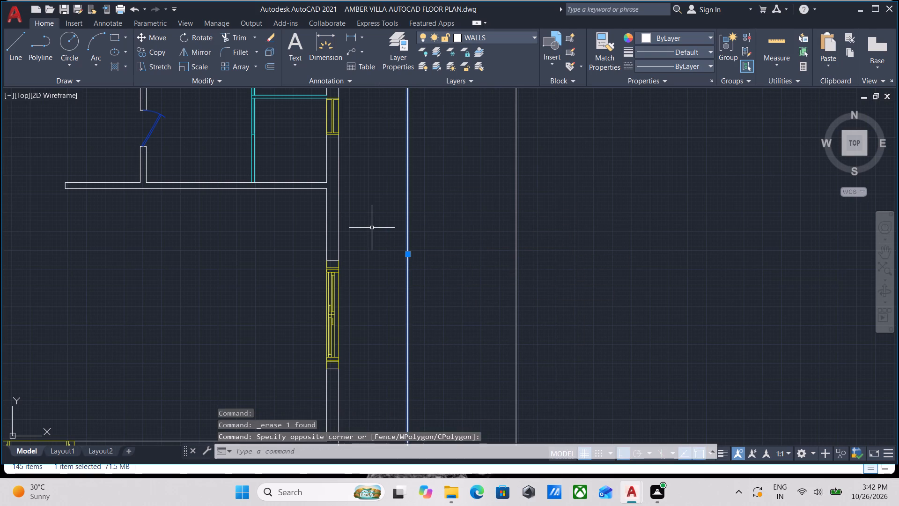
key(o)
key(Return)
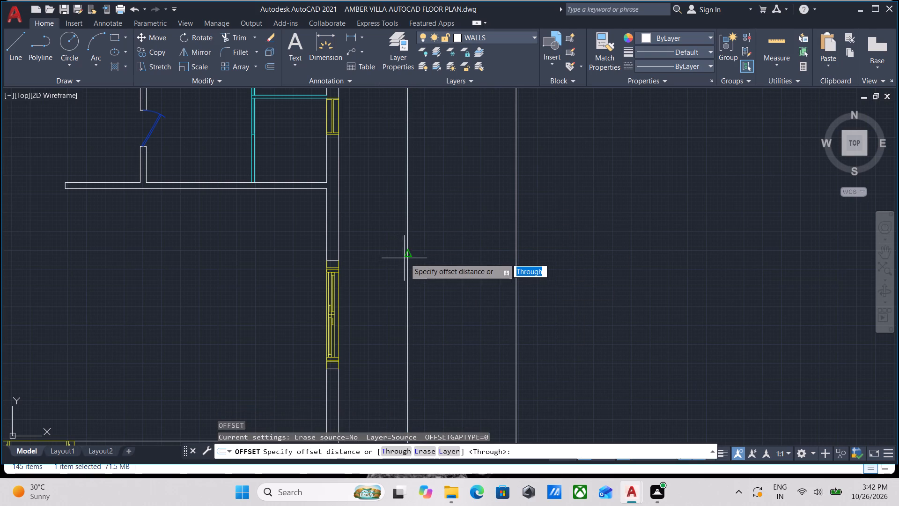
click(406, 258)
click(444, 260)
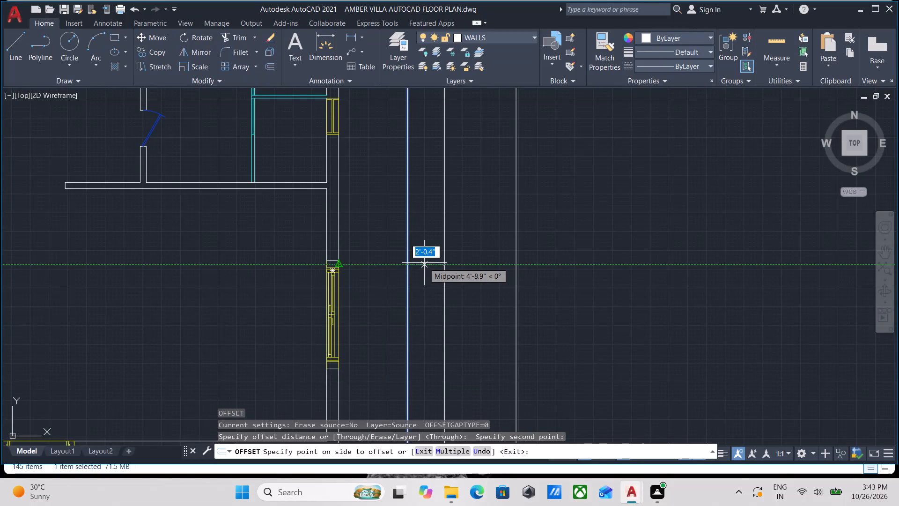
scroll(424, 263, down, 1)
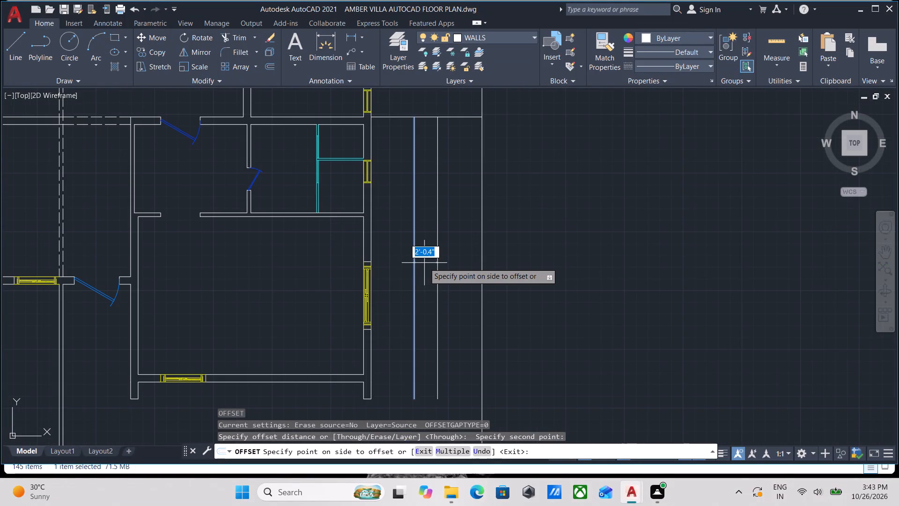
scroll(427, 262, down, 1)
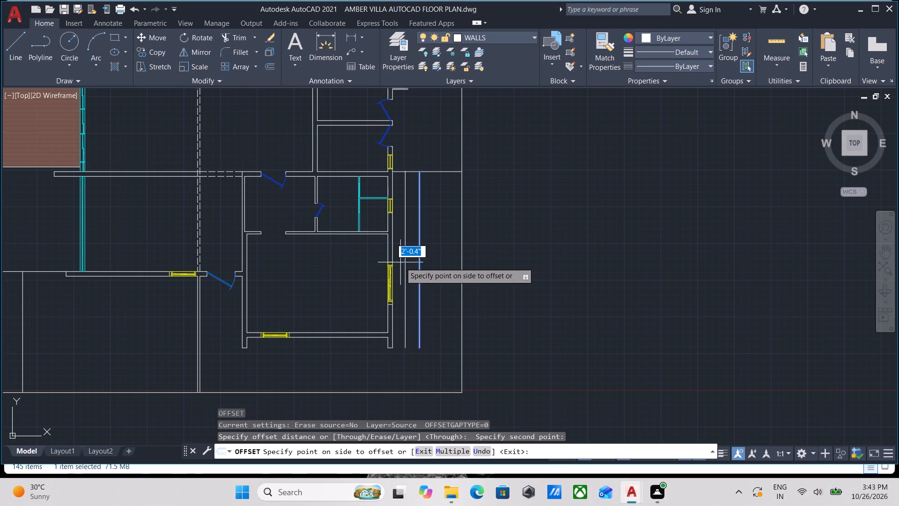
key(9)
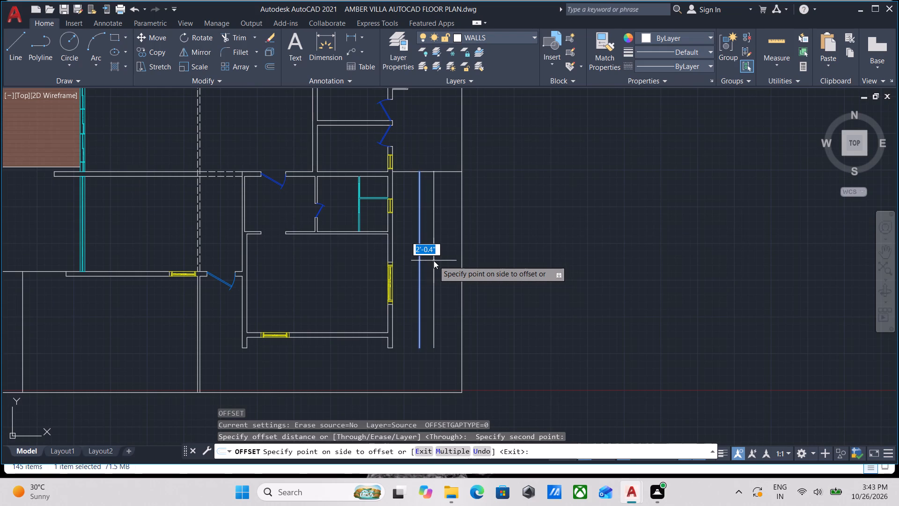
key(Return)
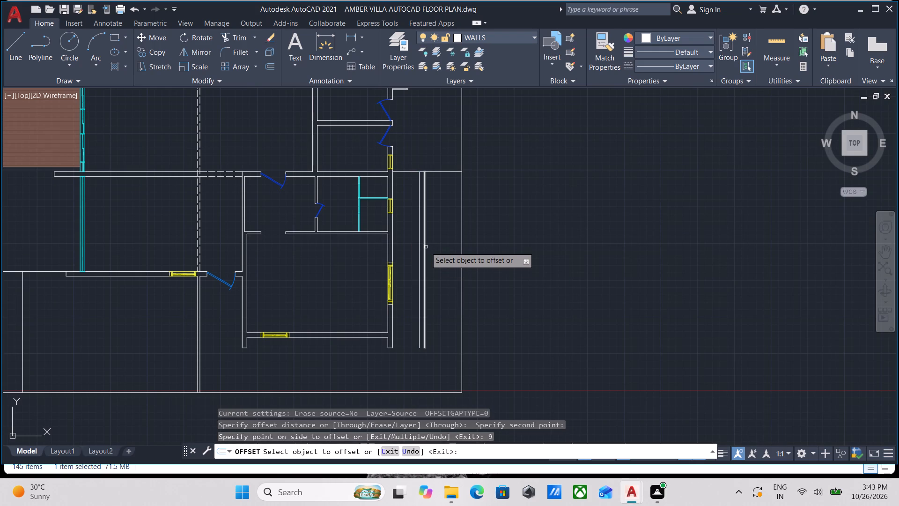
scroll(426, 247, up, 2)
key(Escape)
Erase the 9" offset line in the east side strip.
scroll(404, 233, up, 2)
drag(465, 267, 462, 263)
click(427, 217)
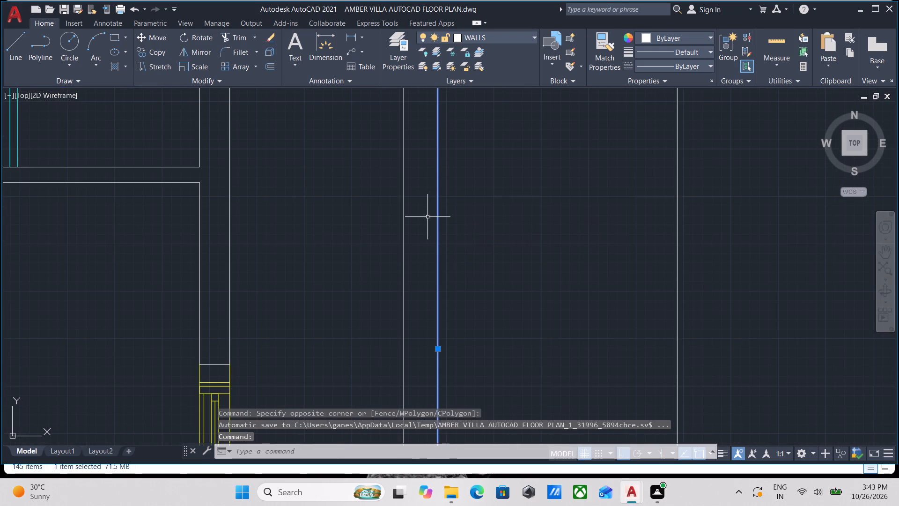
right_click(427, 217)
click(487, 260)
Offset the vertical line in the east side strip 1' to the east.
click(428, 254)
click(389, 231)
scroll(384, 228, down, 2)
middle_drag(384, 228, 383, 228)
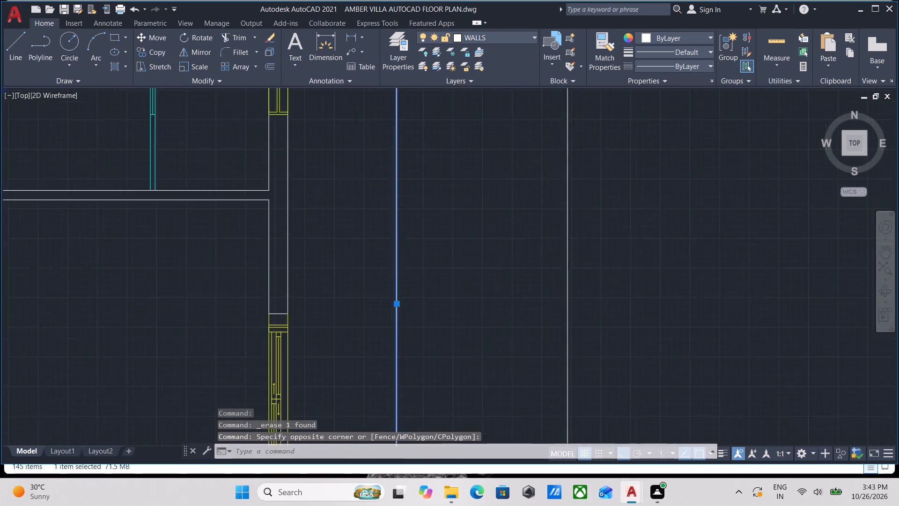
middle_drag(383, 228, 403, 280)
scroll(403, 280, up, 1)
key(o)
key(Return)
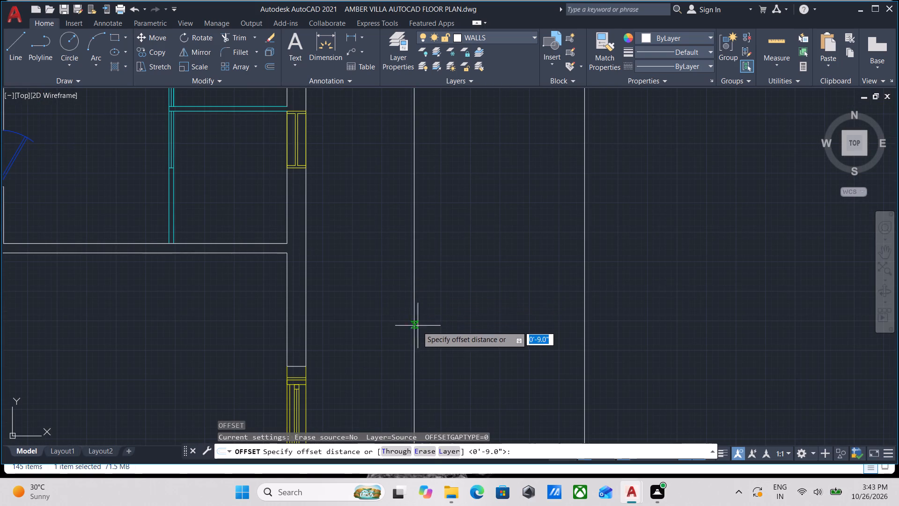
scroll(414, 334, down, 2)
click(416, 345)
click(437, 344)
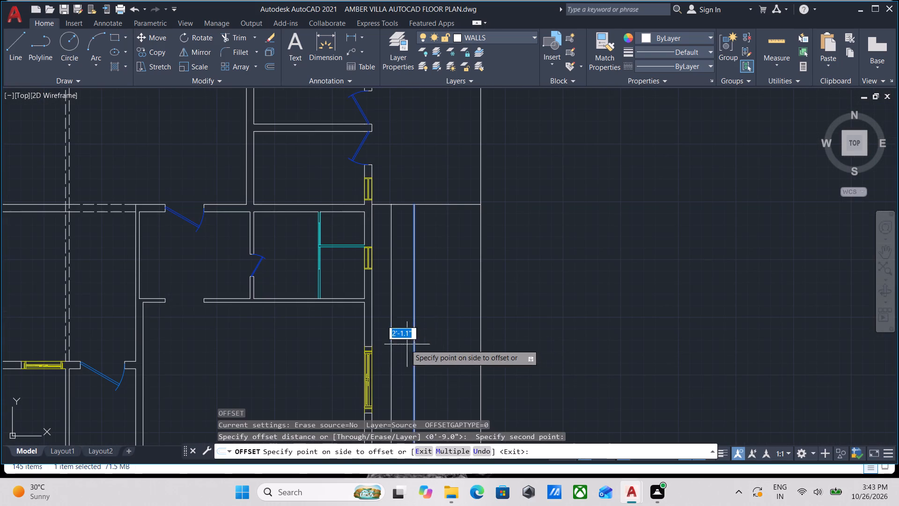
key(1)
key(apostrophe)
key(Return)
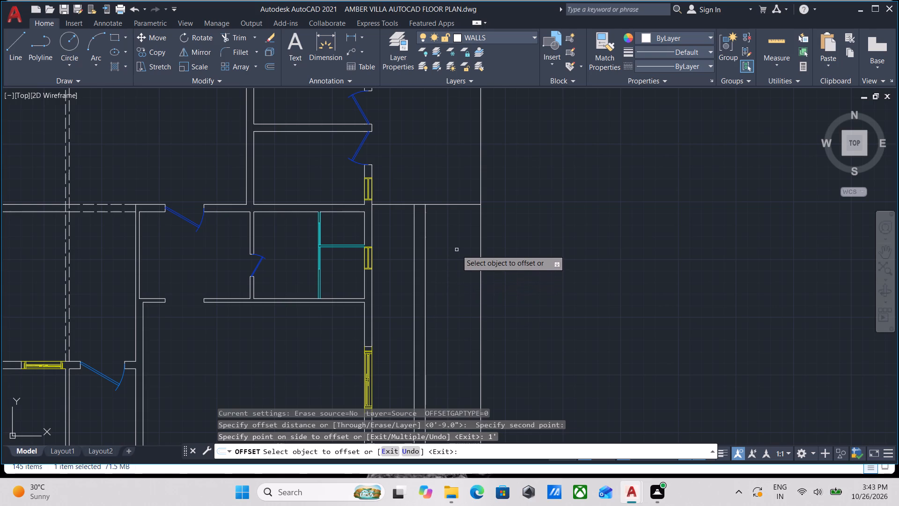
Offset the horizontal line at the north end of the southeast side strip 4" to the south.
click(452, 204)
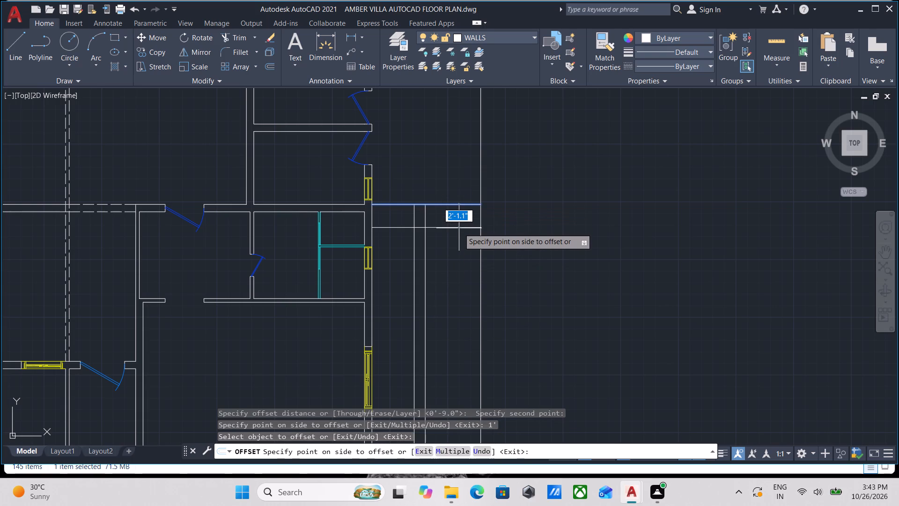
key(4)
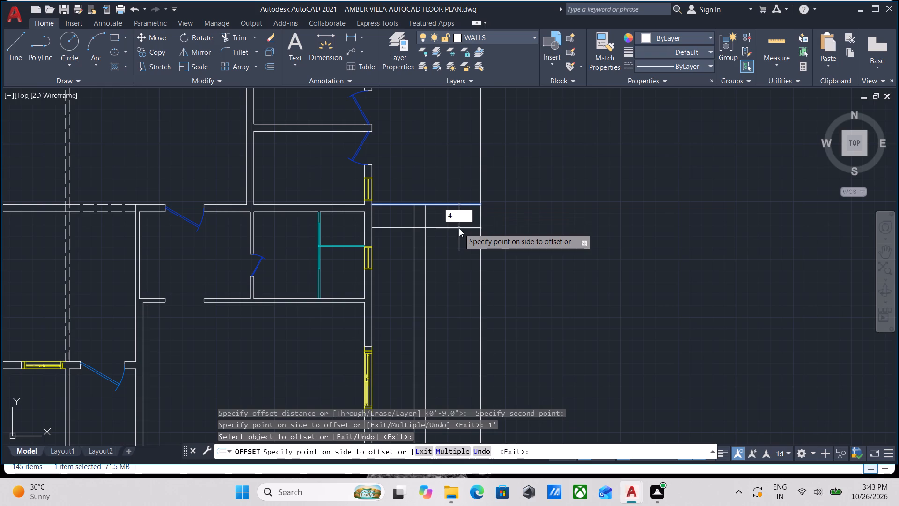
key(shift+quotedbl)
key(Return)
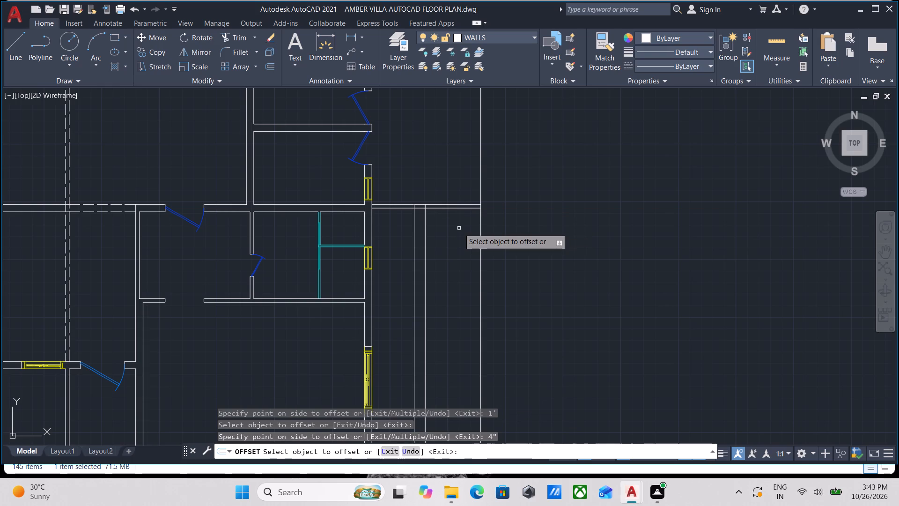
scroll(420, 206, up, 4)
key(Escape)
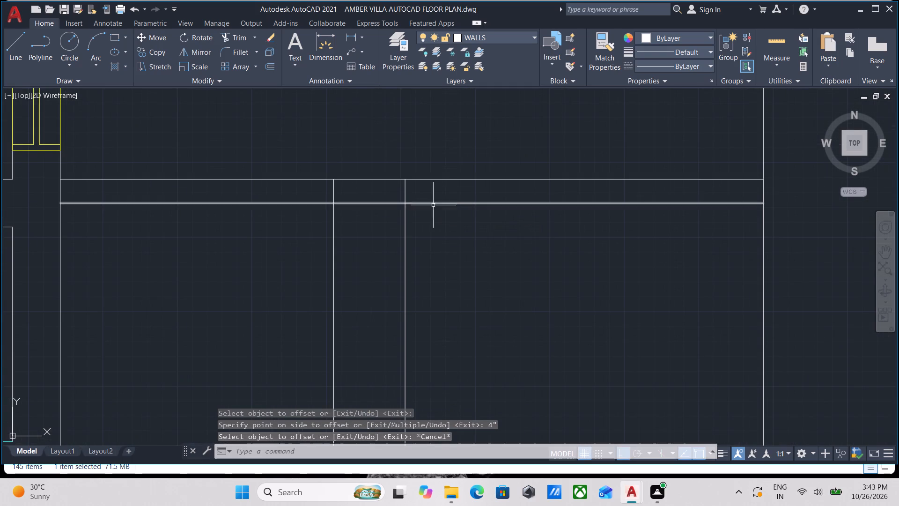
Trim the two vertical strip lines north of the new 4" offset line, and the segment of that line between them.
text(TR)
key(Return)
scroll(406, 198, up, 1)
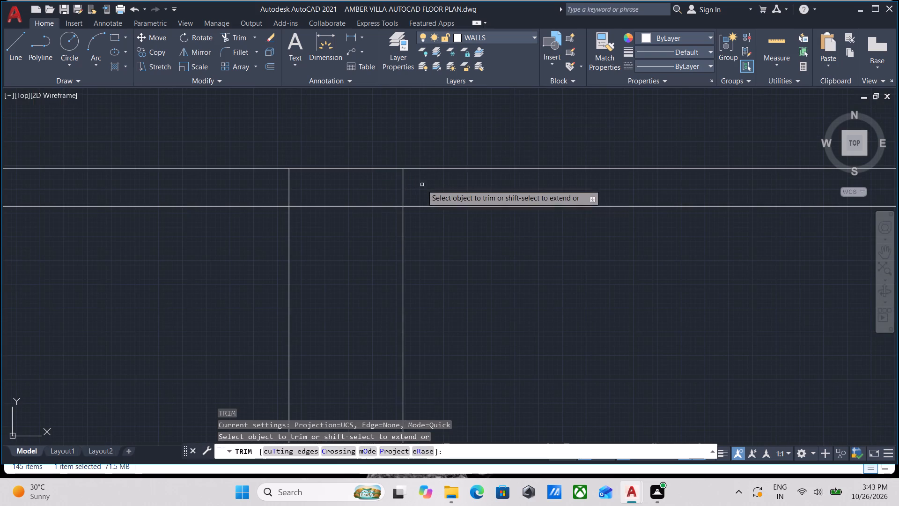
click(427, 189)
click(353, 188)
click(307, 184)
click(251, 183)
click(336, 229)
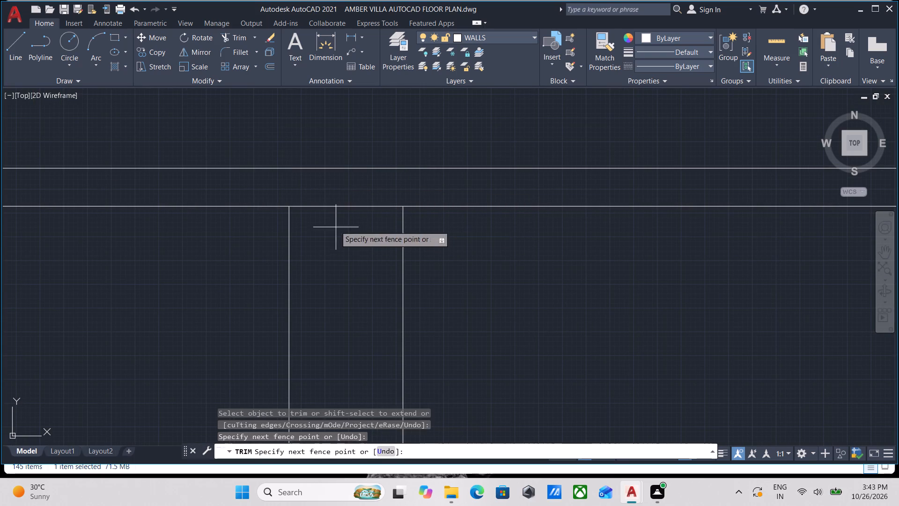
click(330, 190)
scroll(357, 208, down, 3)
key(Escape)
Draw a horizontal line joining the top ends of the two vertical lines in the southeast side strip.
middle_drag(453, 253, 419, 161)
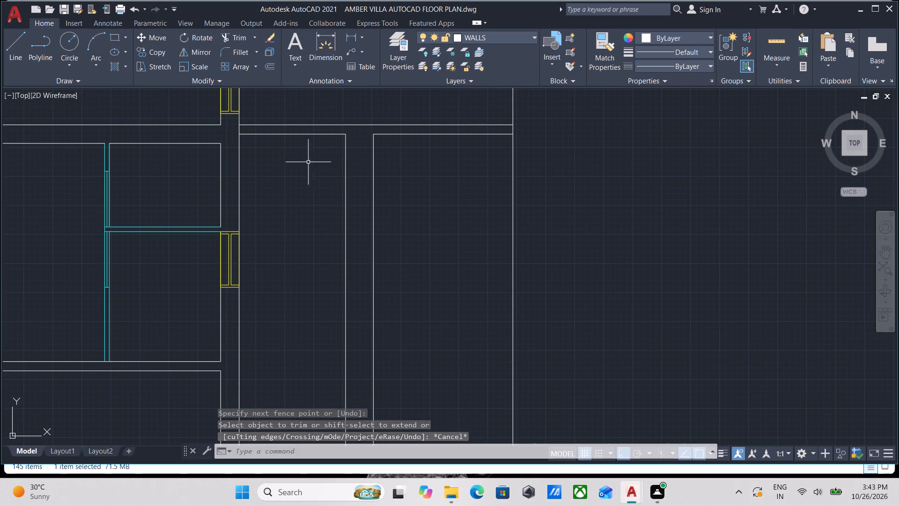
key(l)
key(Return)
scroll(313, 162, up, 2)
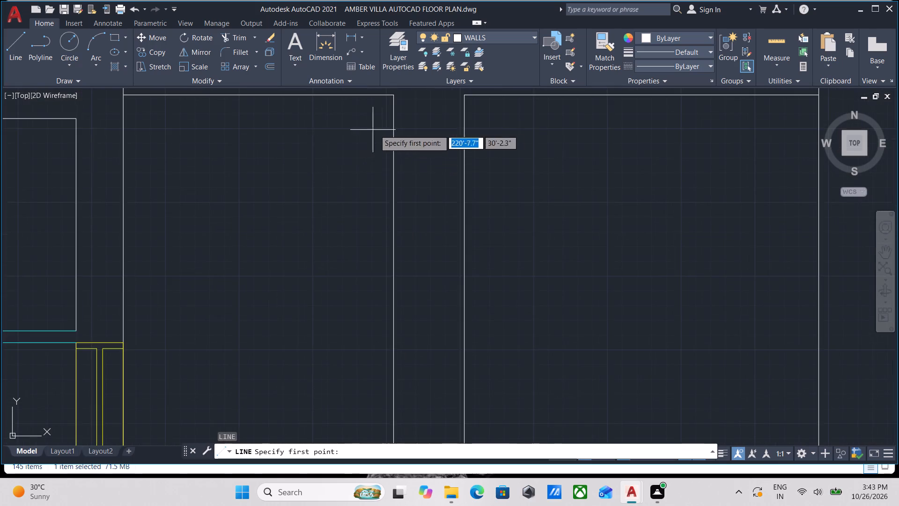
middle_drag(382, 135, 381, 254)
click(391, 212)
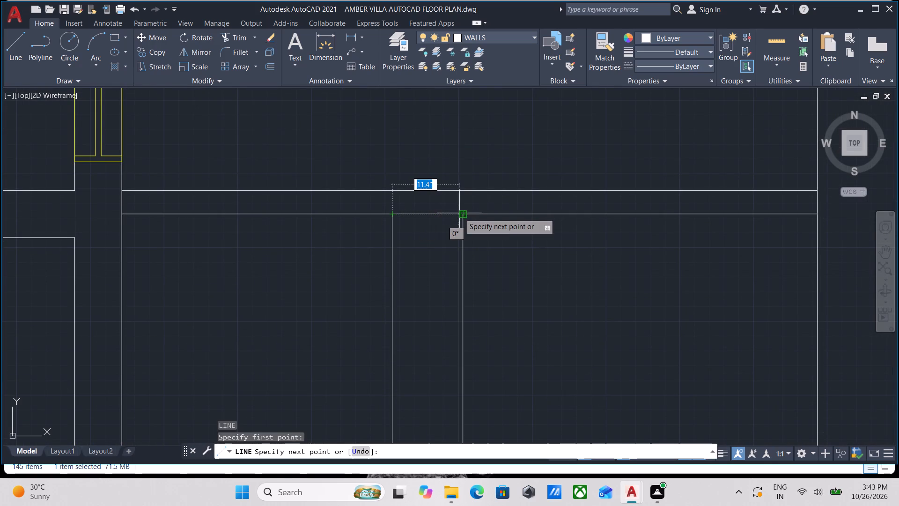
click(461, 214)
key(Escape)
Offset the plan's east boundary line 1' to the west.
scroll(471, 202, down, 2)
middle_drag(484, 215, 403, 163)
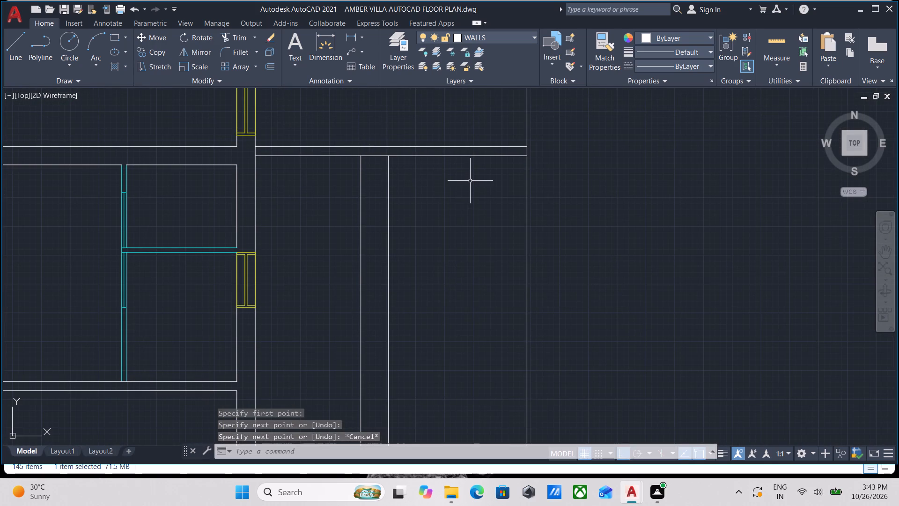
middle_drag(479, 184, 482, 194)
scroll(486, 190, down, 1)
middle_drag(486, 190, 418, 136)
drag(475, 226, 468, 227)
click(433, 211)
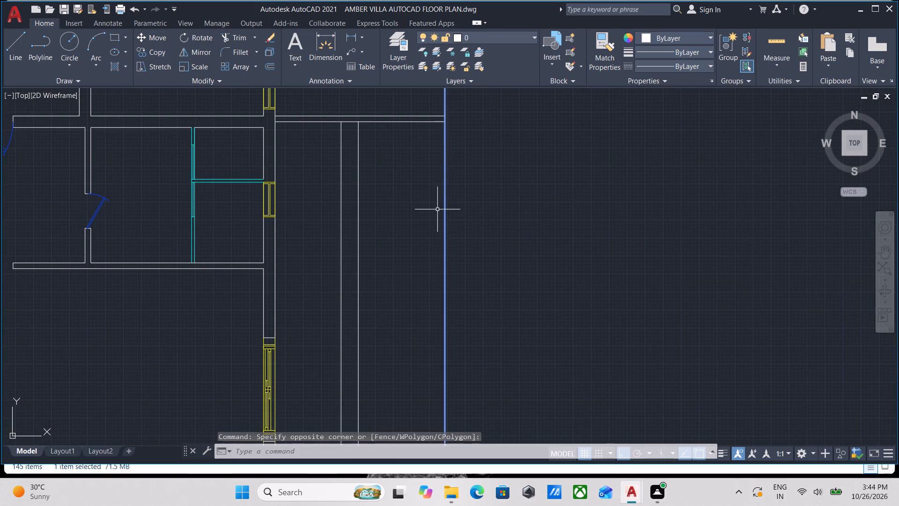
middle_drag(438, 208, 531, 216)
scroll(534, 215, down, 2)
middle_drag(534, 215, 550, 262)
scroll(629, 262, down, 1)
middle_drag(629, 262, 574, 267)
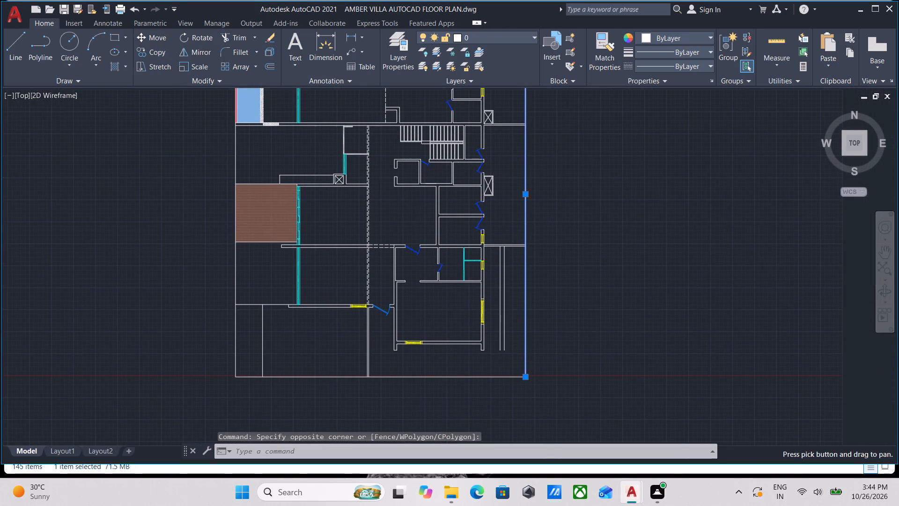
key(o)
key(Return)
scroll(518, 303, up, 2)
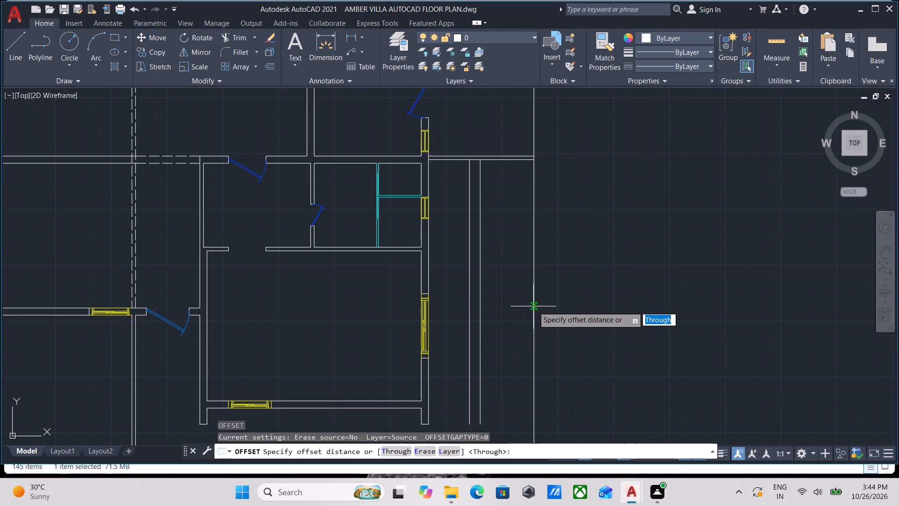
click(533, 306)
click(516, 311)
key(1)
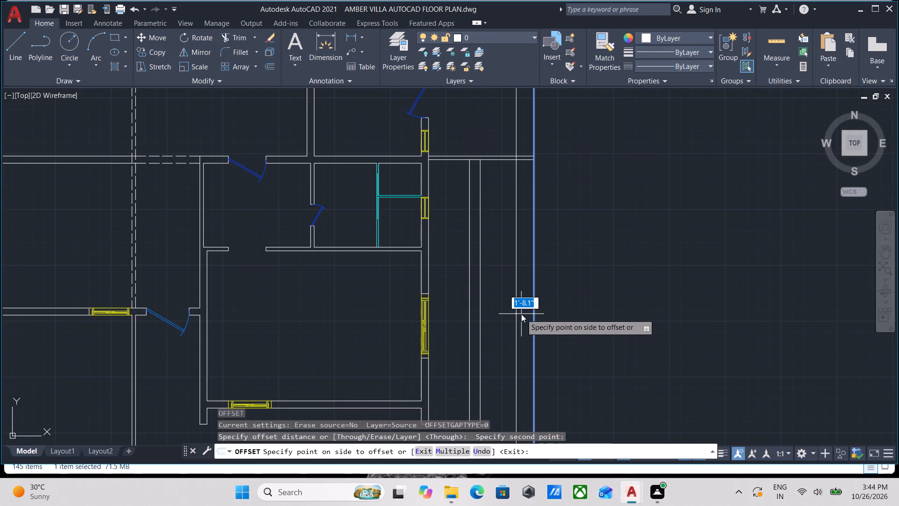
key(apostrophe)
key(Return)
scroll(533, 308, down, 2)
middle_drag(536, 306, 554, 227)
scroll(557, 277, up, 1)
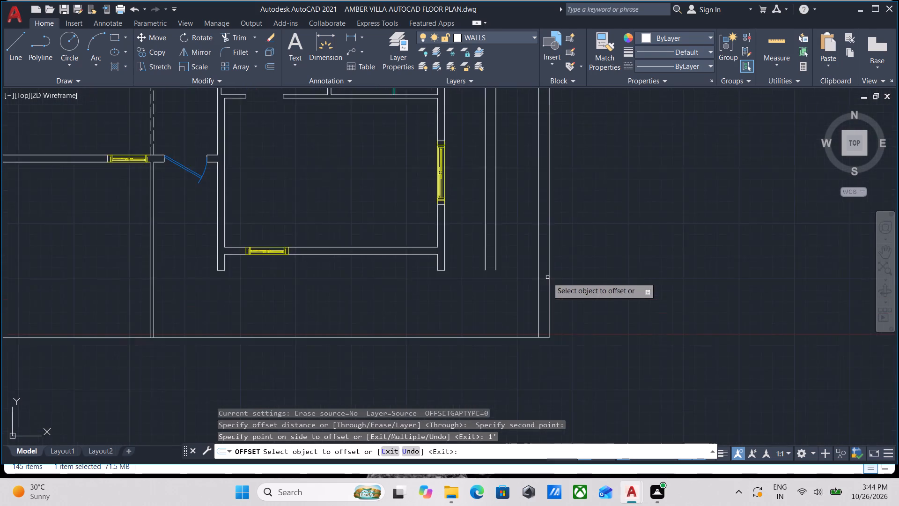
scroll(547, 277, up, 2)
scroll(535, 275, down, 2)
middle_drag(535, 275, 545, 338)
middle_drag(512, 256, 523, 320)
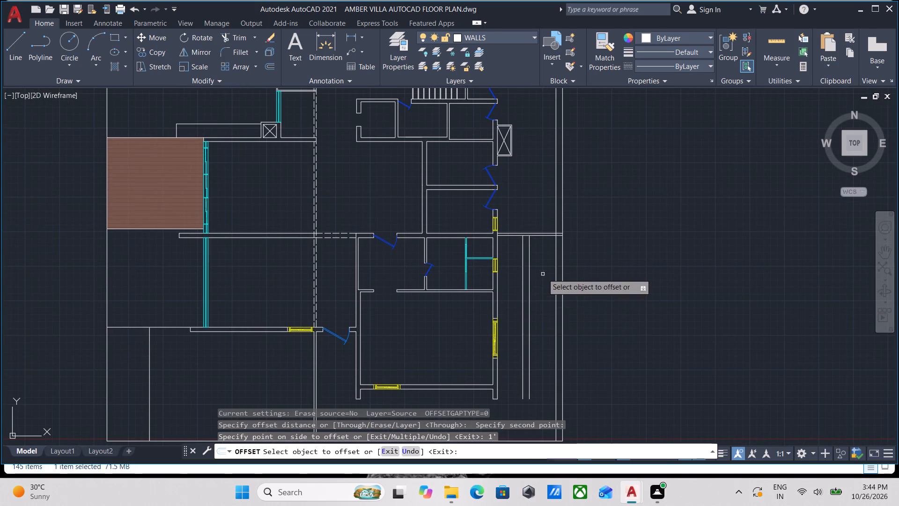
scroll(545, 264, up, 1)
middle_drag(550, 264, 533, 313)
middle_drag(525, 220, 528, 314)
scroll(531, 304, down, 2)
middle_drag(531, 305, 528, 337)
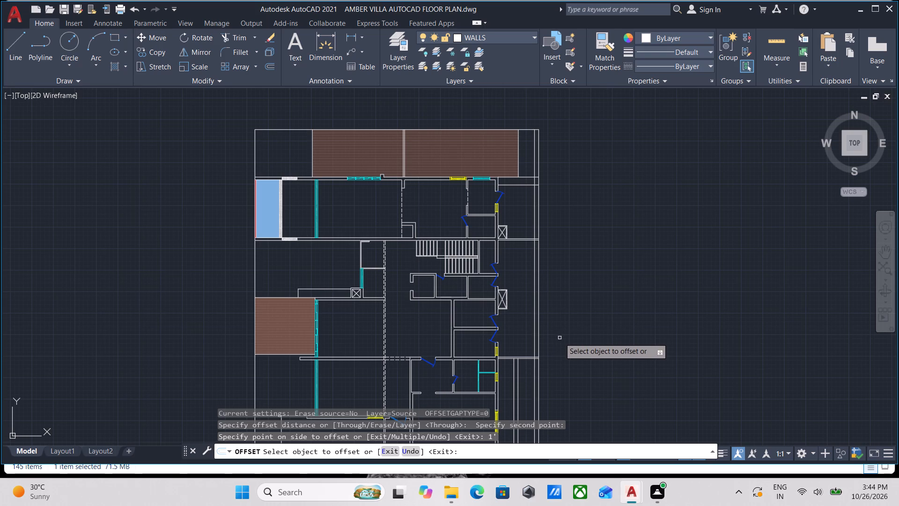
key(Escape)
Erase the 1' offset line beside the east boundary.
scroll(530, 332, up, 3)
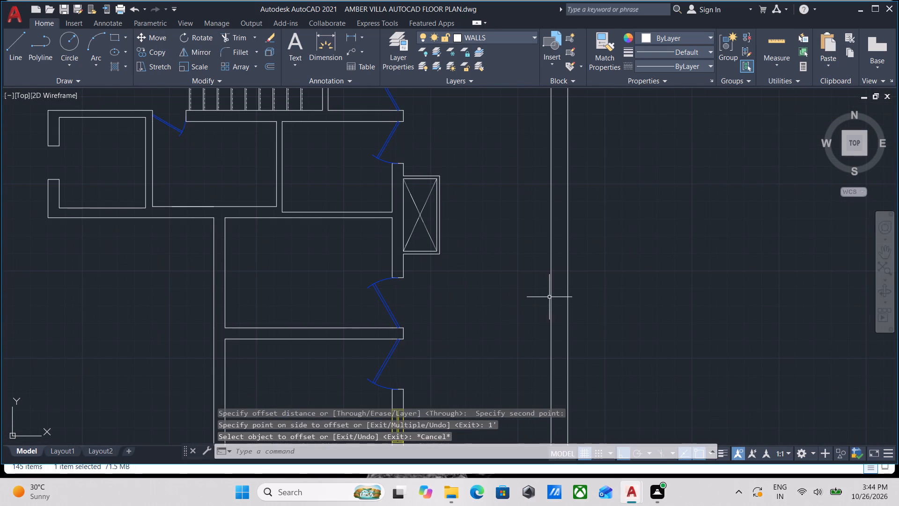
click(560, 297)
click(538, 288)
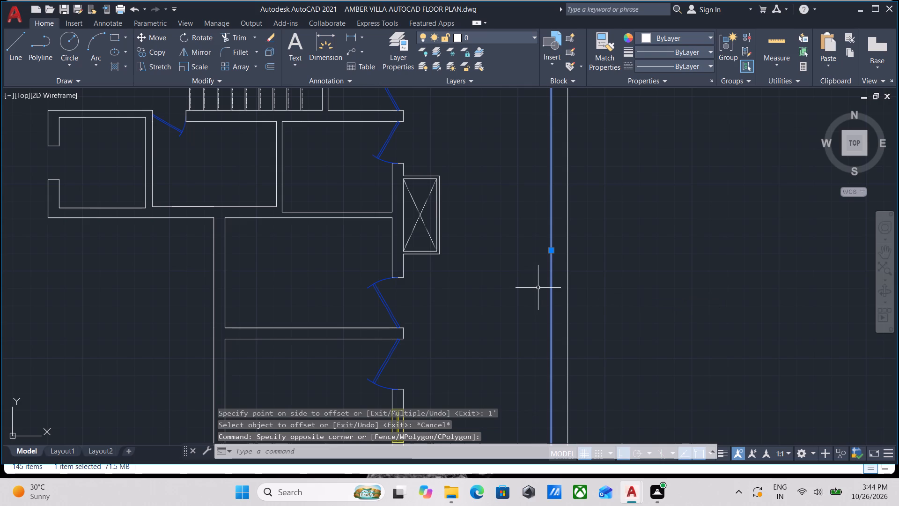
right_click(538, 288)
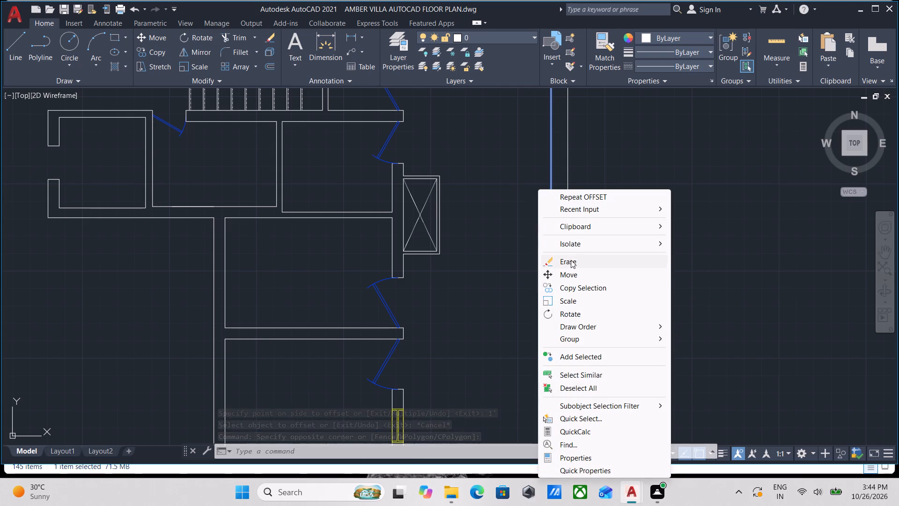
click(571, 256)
Offset the plan's east boundary line 4" to the west.
scroll(471, 275, down, 2)
middle_drag(480, 271, 487, 246)
scroll(516, 288, up, 2)
click(526, 282)
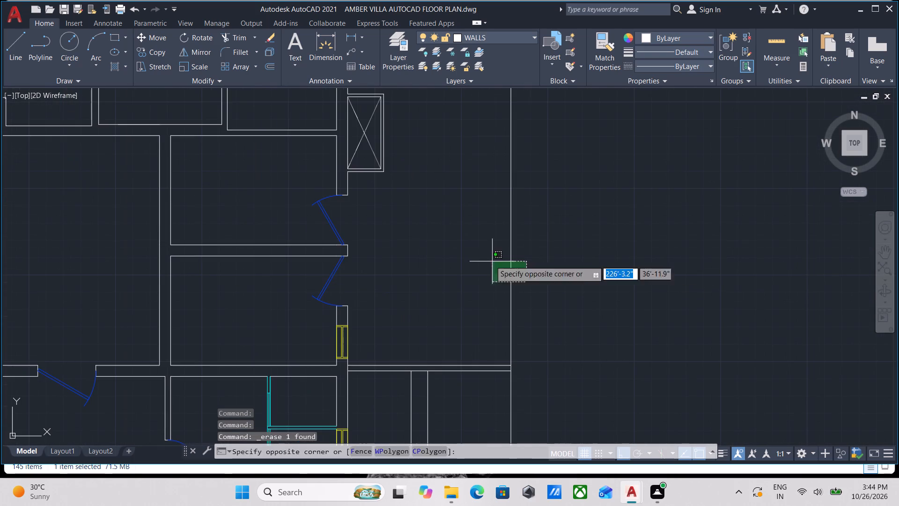
click(476, 251)
scroll(476, 251, down, 3)
middle_drag(476, 254, 555, 343)
scroll(496, 277, up, 1)
key(o)
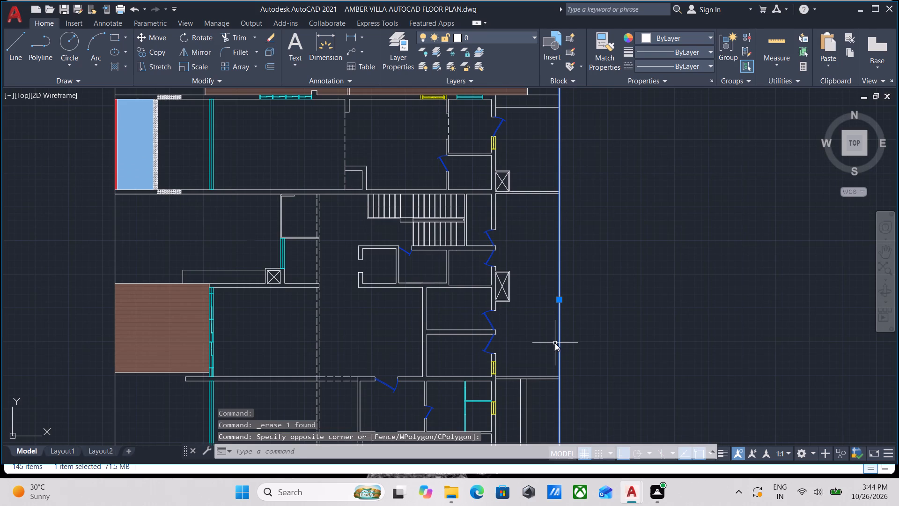
key(Return)
click(558, 297)
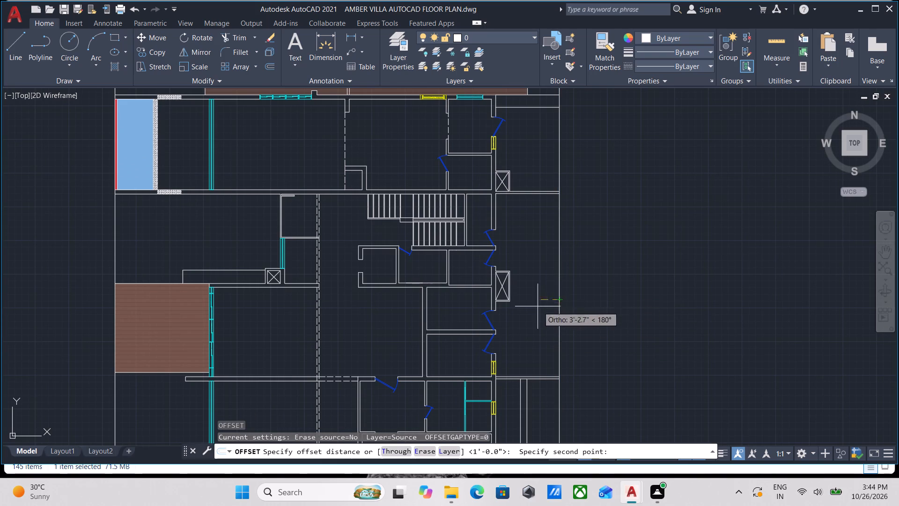
click(537, 306)
key(4)
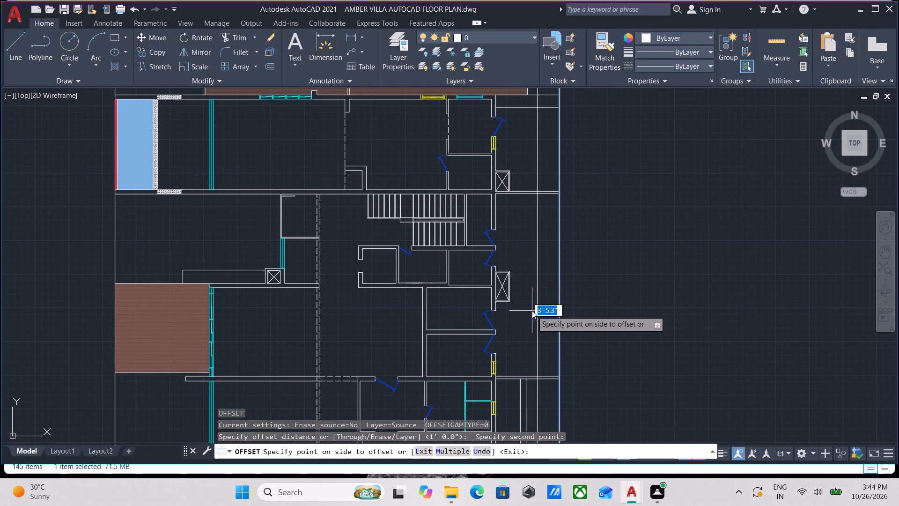
key(shift+quotedbl)
key(Return)
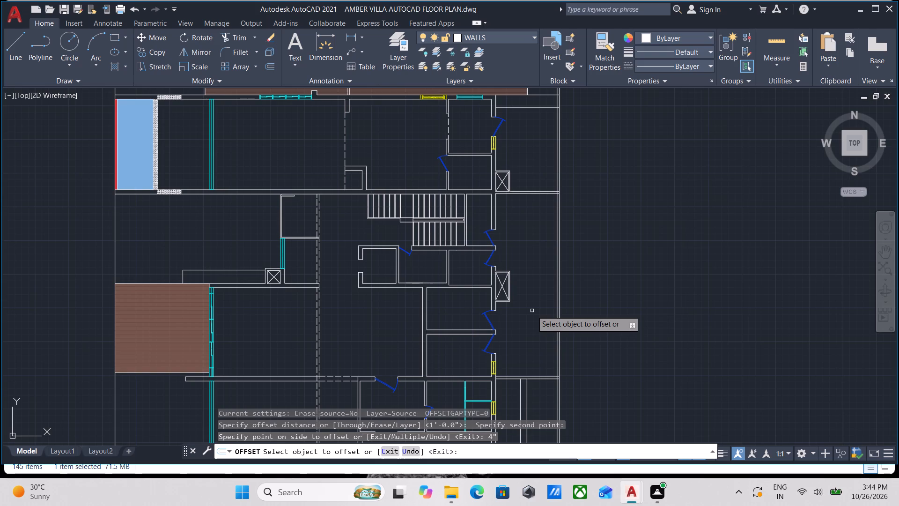
Examine the east boundary and side strip from the plan's south end up to the northern rooms.
scroll(644, 304, down, 2)
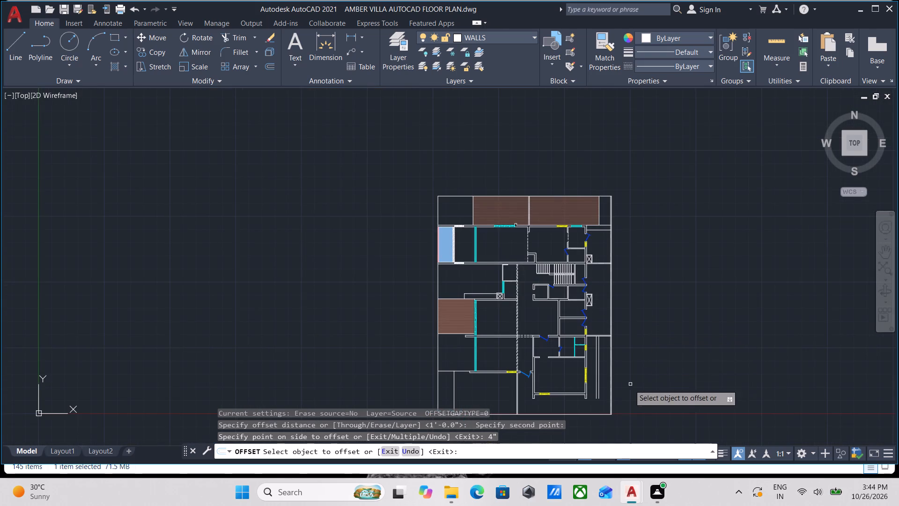
middle_drag(629, 386, 563, 299)
scroll(538, 324, up, 3)
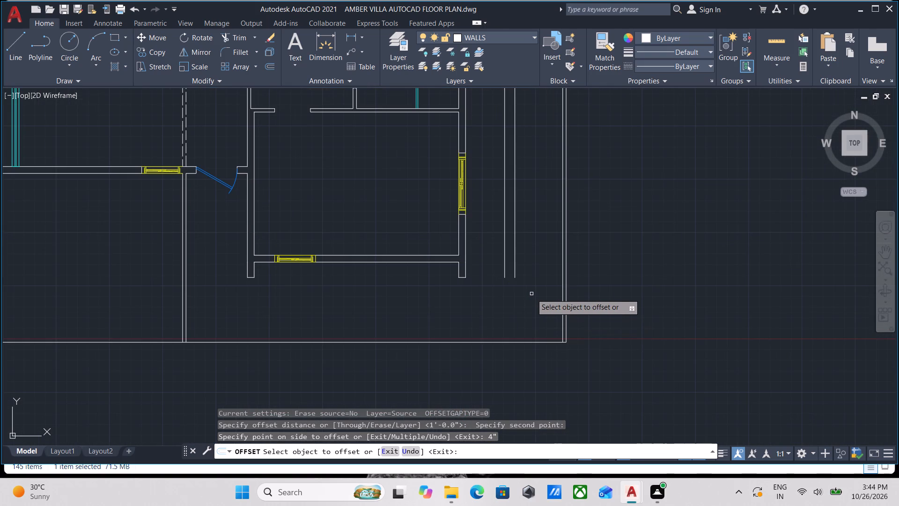
scroll(498, 284, up, 1)
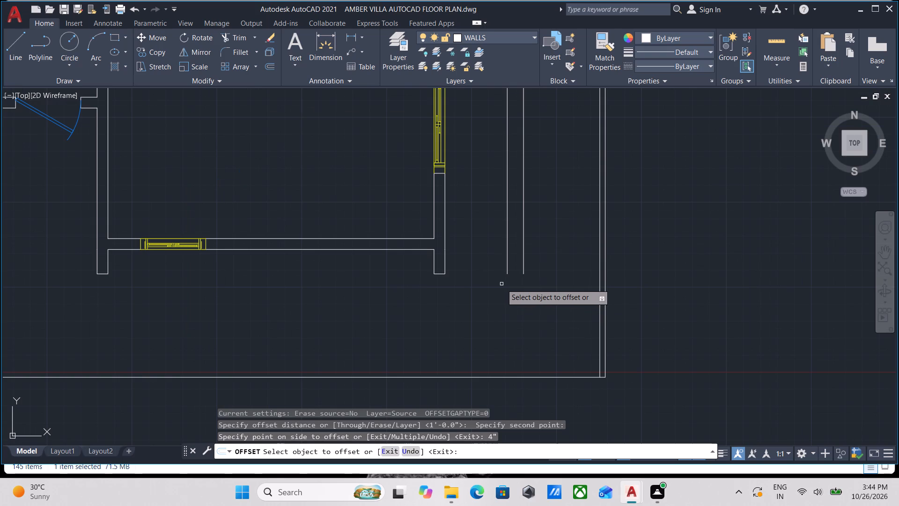
middle_drag(505, 284, 515, 420)
middle_drag(526, 275, 538, 387)
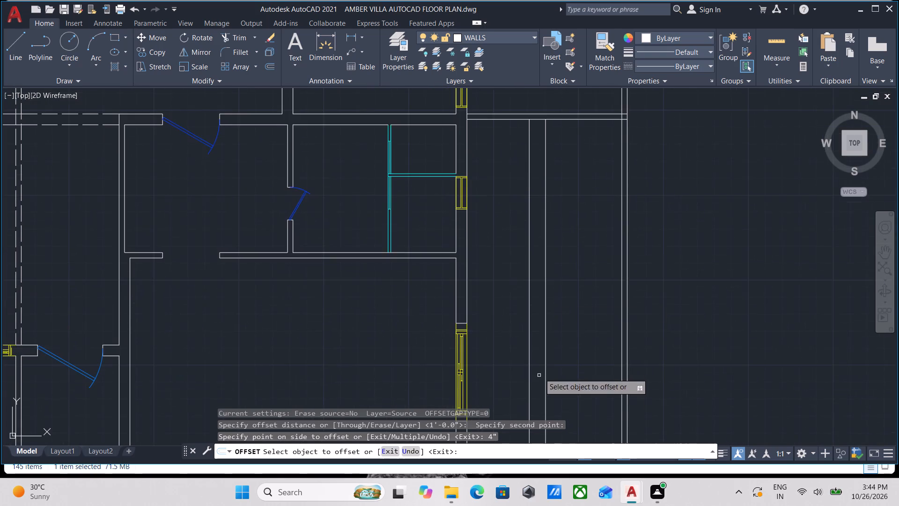
middle_drag(558, 296, 535, 318)
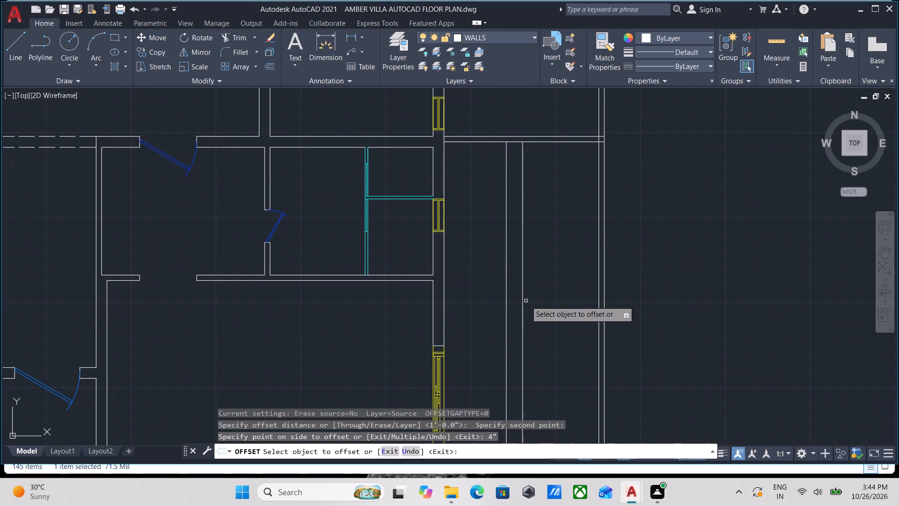
scroll(553, 297, down, 1)
middle_drag(553, 297, 560, 454)
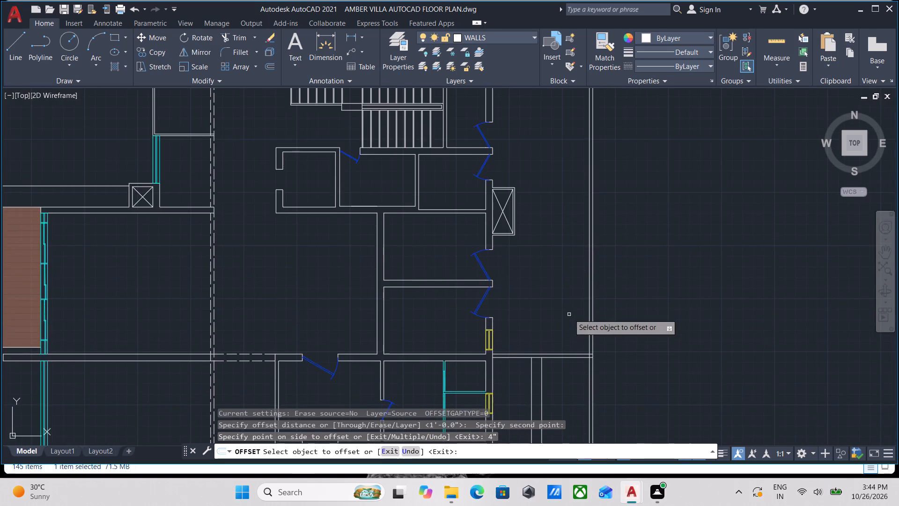
middle_drag(565, 308, 579, 387)
middle_drag(579, 317, 827, 298)
scroll(579, 317, down, 1)
middle_drag(480, 249, 235, 304)
scroll(273, 190, up, 1)
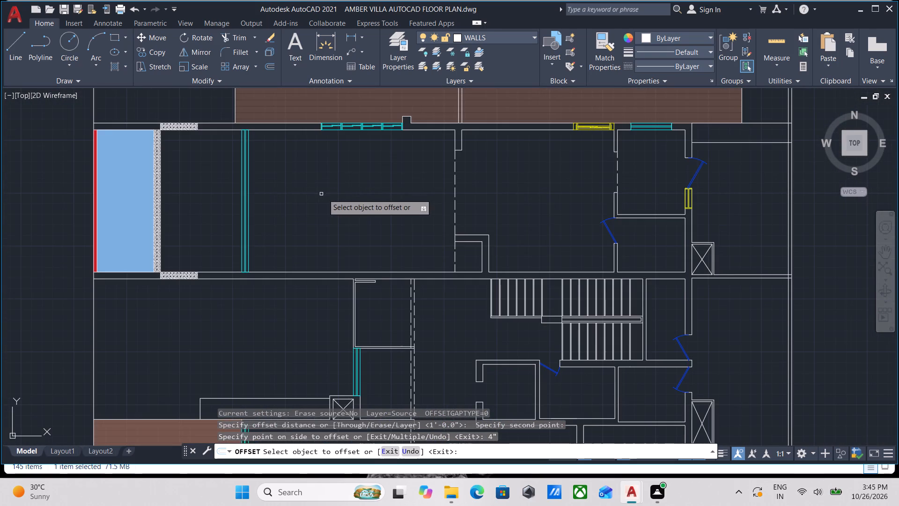
middle_drag(357, 200, 370, 254)
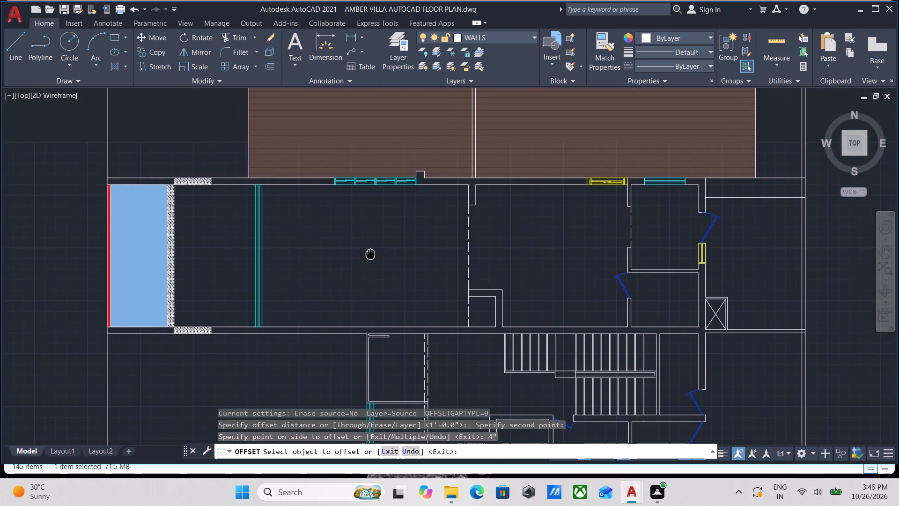
middle_drag(370, 254, 133, 248)
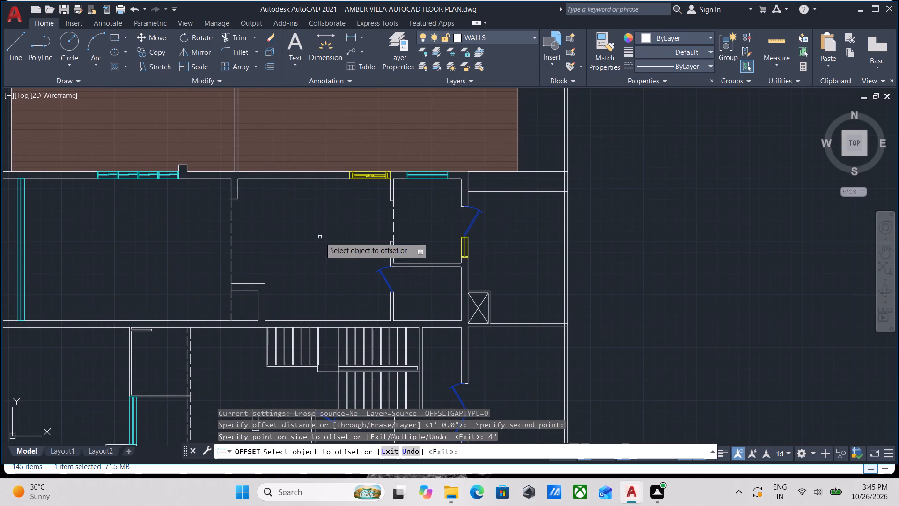
Examine the east boundary and side strip from the northern terrace down to the southern cross wall.
scroll(320, 237, down, 1)
scroll(282, 239, down, 1)
middle_drag(282, 239, 276, 270)
scroll(367, 262, up, 2)
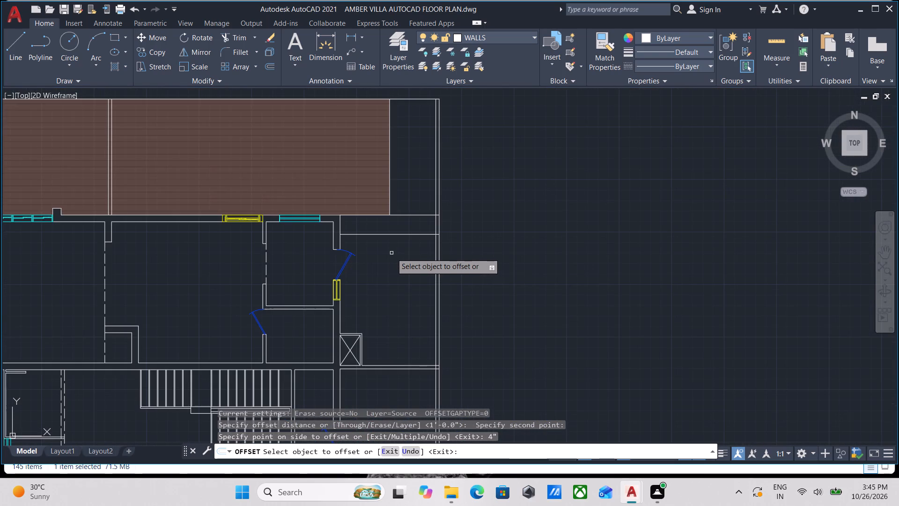
scroll(392, 253, up, 1)
scroll(423, 161, up, 1)
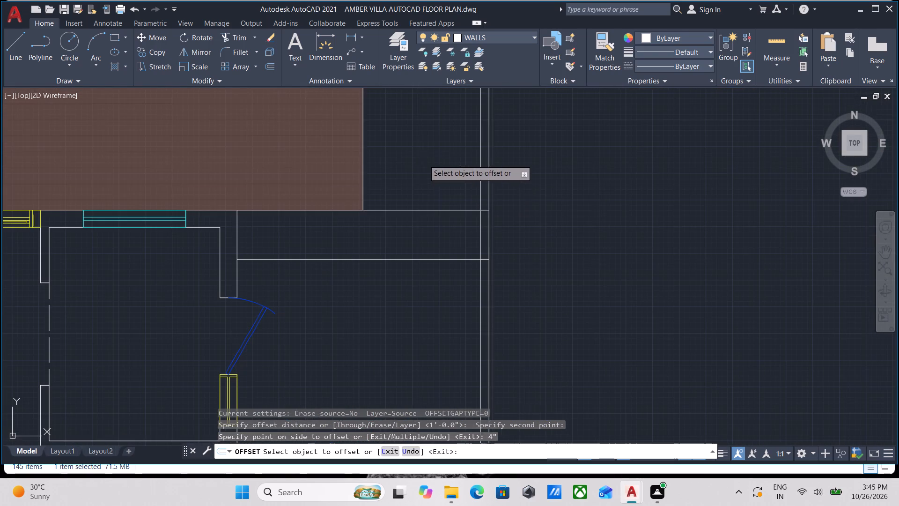
key(Escape)
middle_drag(425, 169, 400, 274)
scroll(405, 259, down, 1)
middle_drag(405, 259, 405, 282)
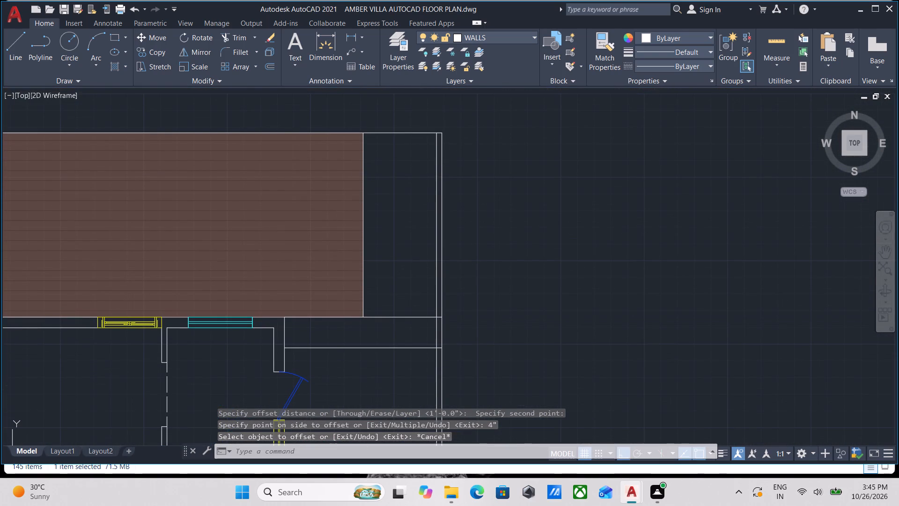
middle_drag(416, 354, 394, 166)
scroll(393, 270, down, 1)
middle_drag(393, 270, 402, 216)
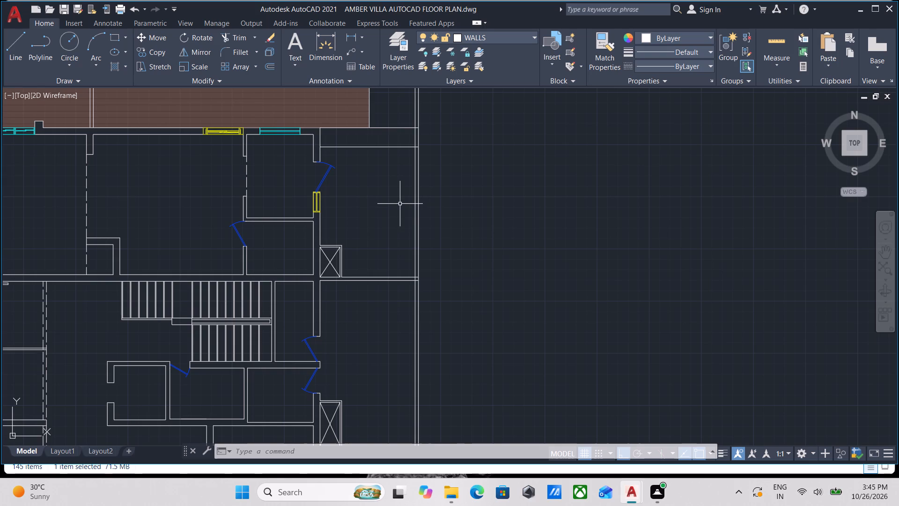
middle_drag(410, 298, 427, 206)
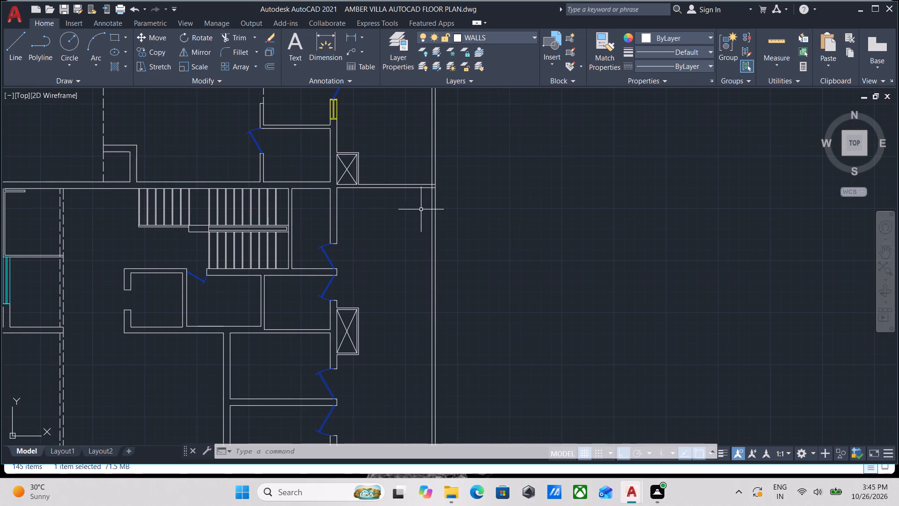
scroll(421, 208, down, 1)
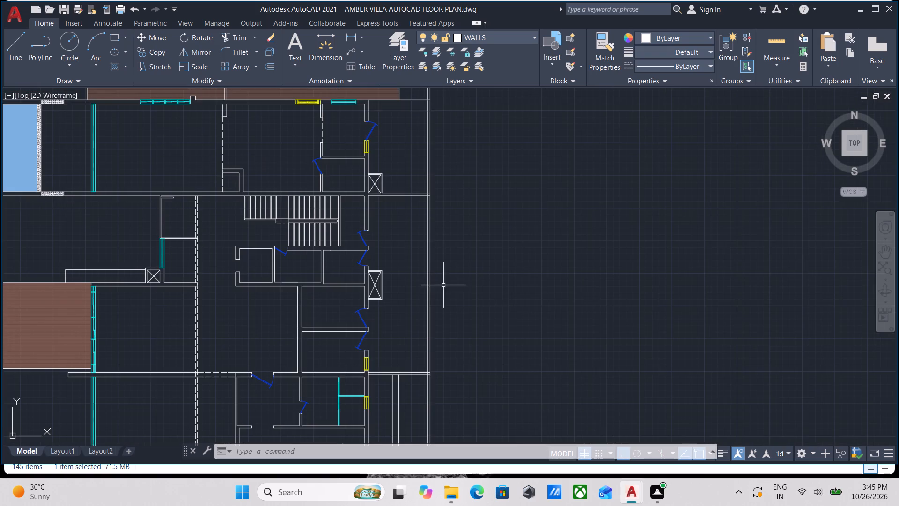
middle_drag(444, 273, 450, 264)
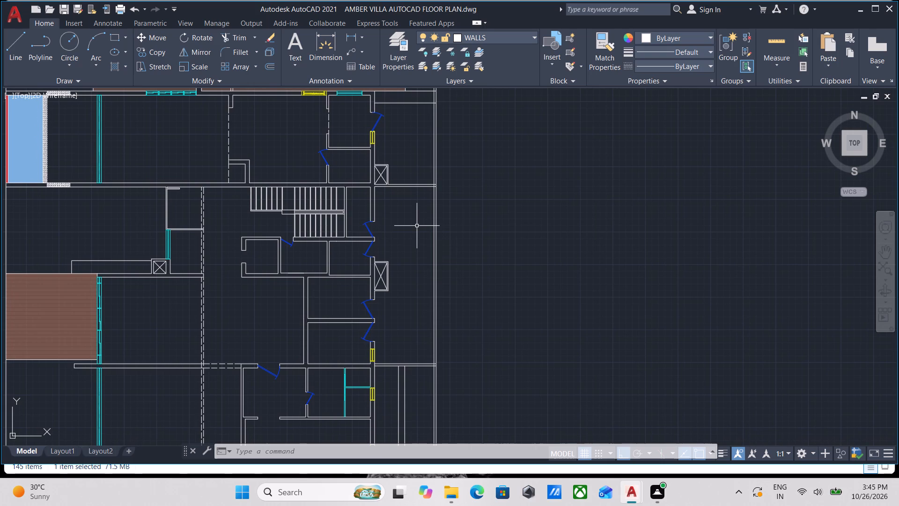
Draw a vertical line 1' west of the east boundary, about 28'-4" long, between the side strip's two cross walls.
key(l)
key(Return)
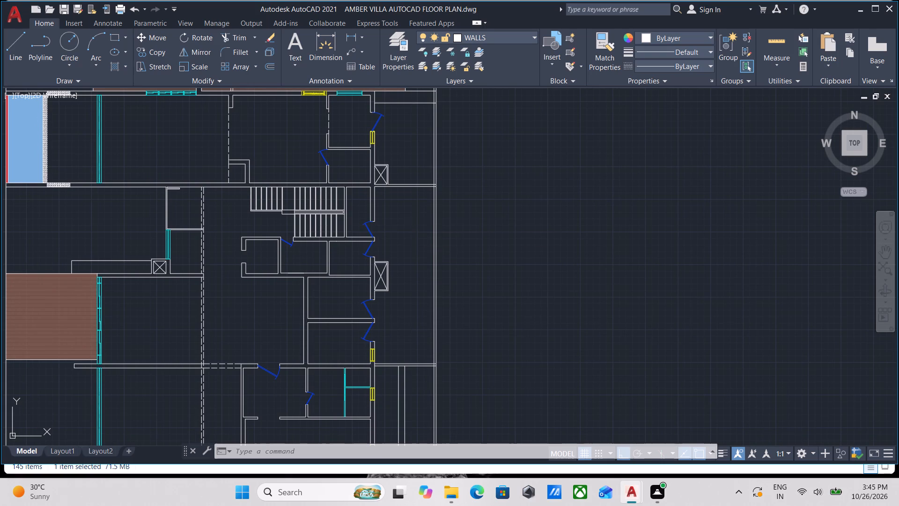
text(TK)
key(Return)
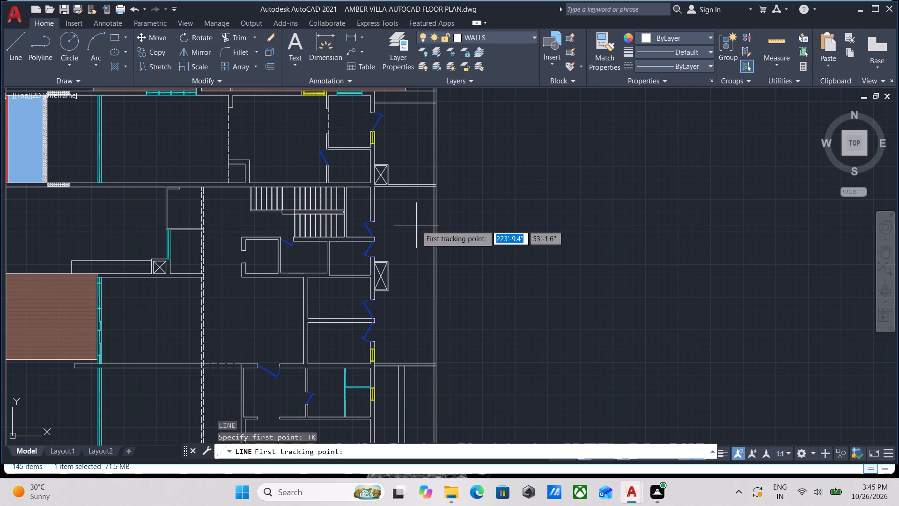
scroll(427, 190, up, 4)
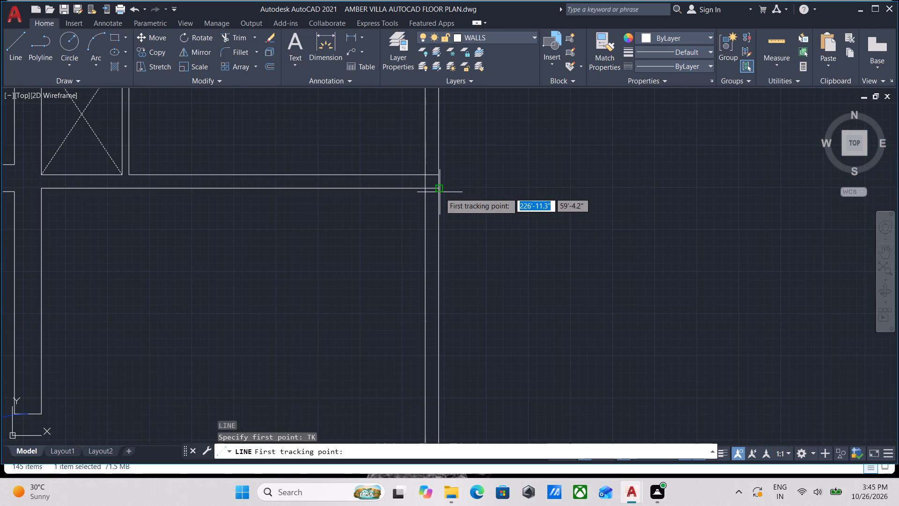
click(440, 191)
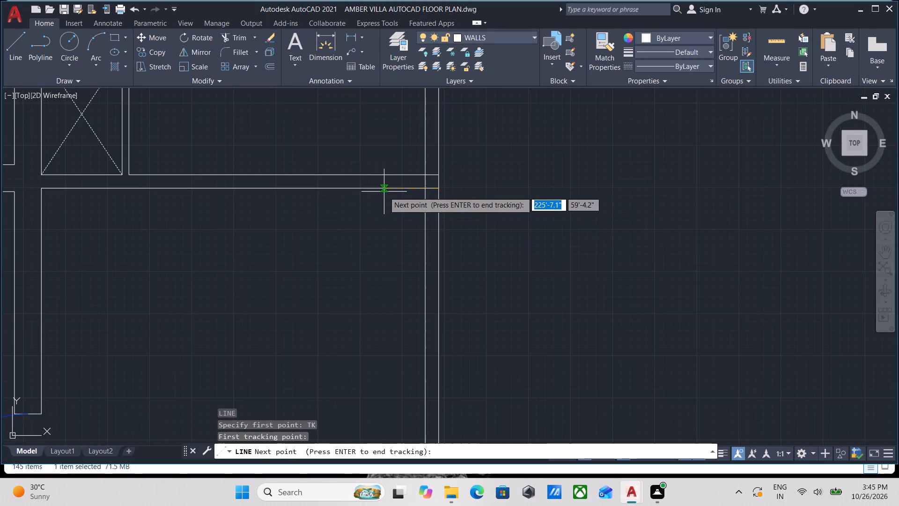
text(1')
key(Return)
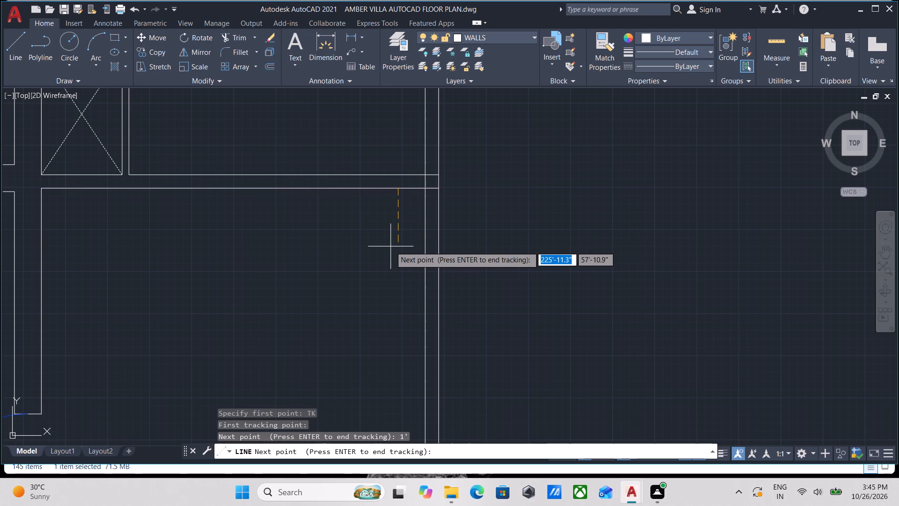
key(Return)
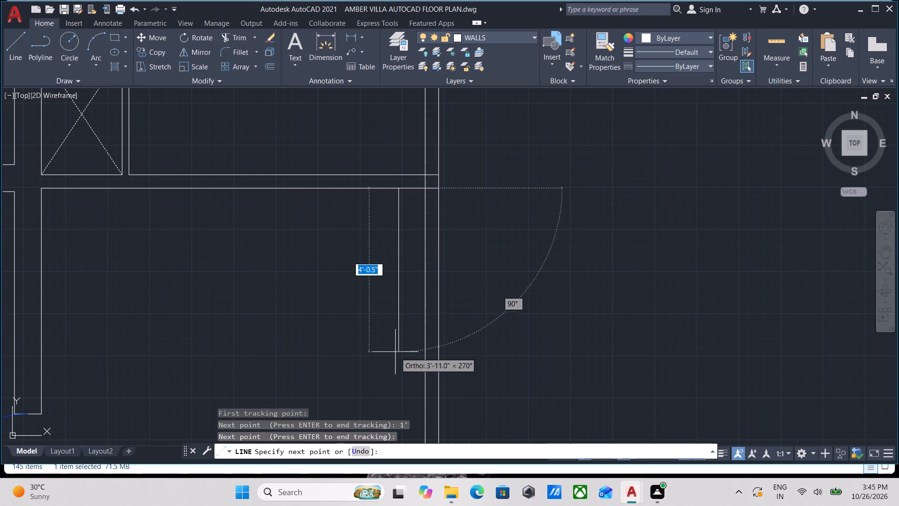
scroll(395, 355, down, 1)
middle_drag(395, 353, 391, 199)
middle_drag(410, 365, 371, 192)
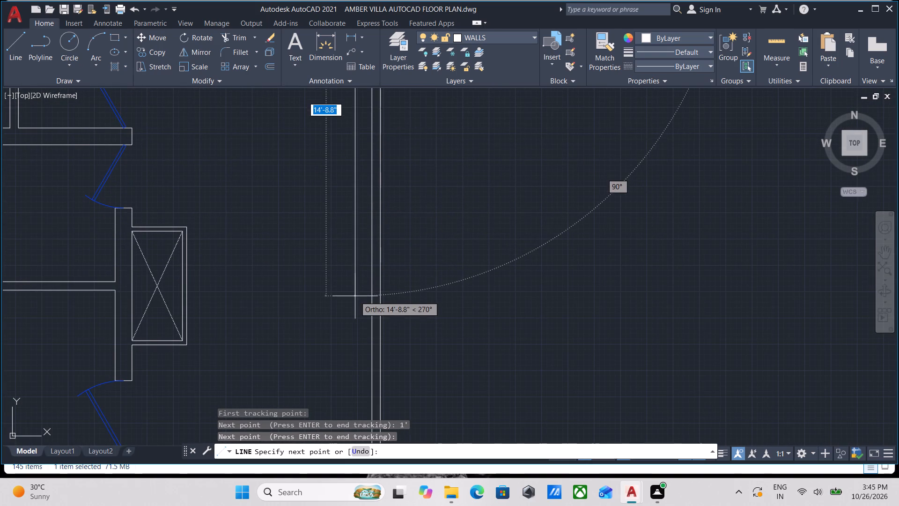
scroll(356, 296, down, 2)
middle_drag(353, 338, 364, 227)
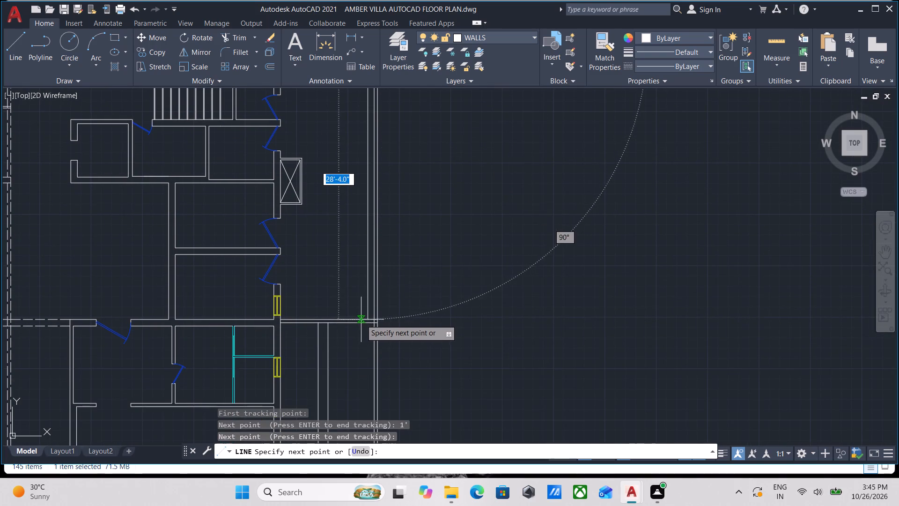
scroll(362, 320, up, 1)
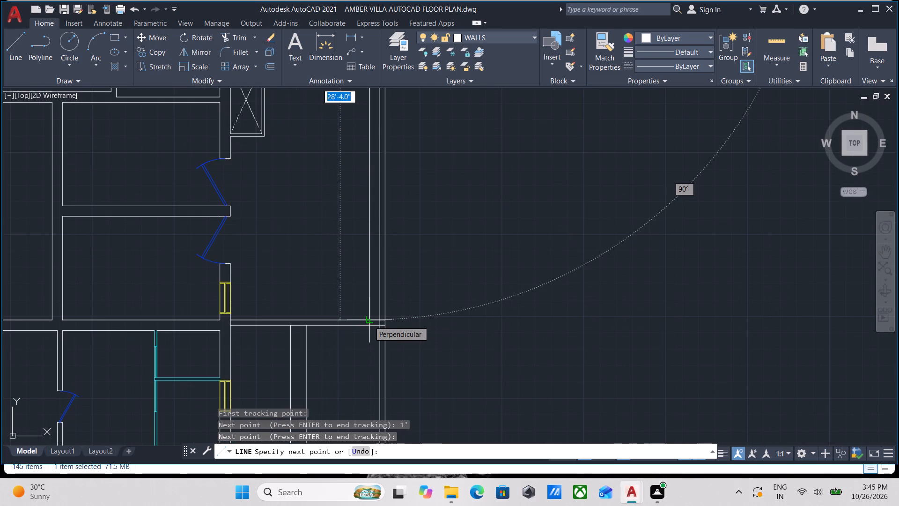
click(369, 321)
key(Escape)
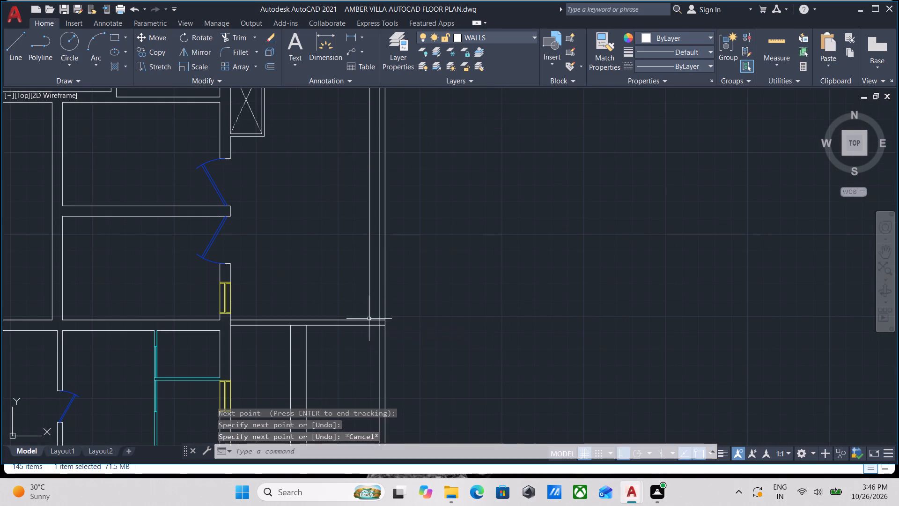
Inspect the new strip line up to its north end at the cross wall, and view both whole plans.
scroll(369, 319, up, 1)
scroll(378, 281, down, 1)
middle_drag(378, 281, 395, 357)
middle_drag(385, 268, 399, 438)
middle_drag(388, 307, 393, 413)
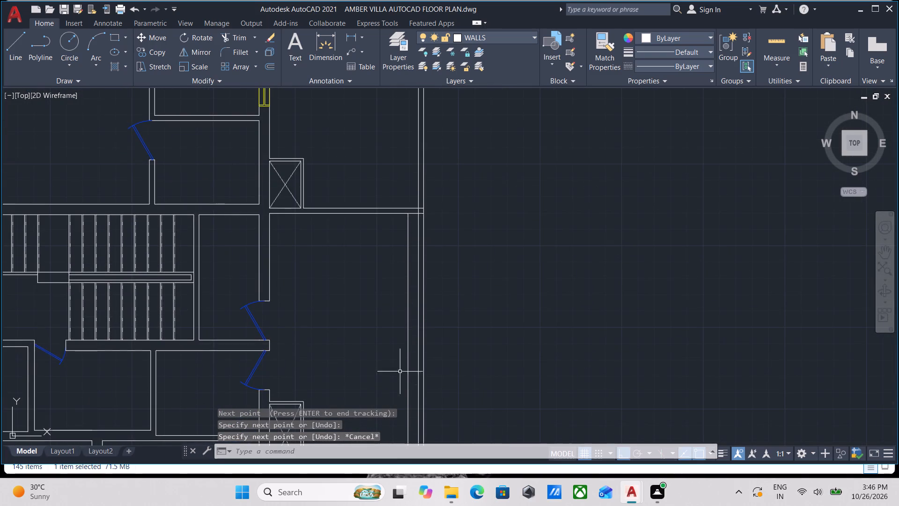
scroll(412, 311, up, 1)
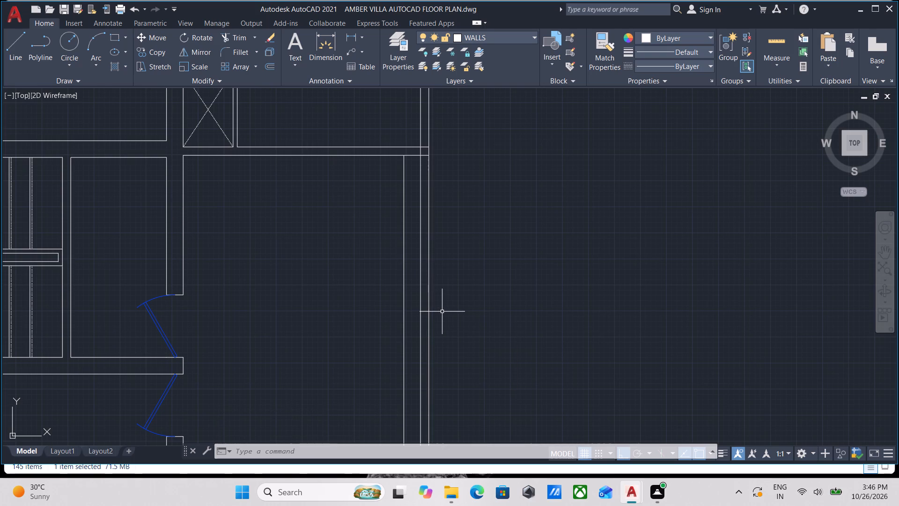
scroll(447, 243, up, 1)
middle_drag(447, 264, 470, 371)
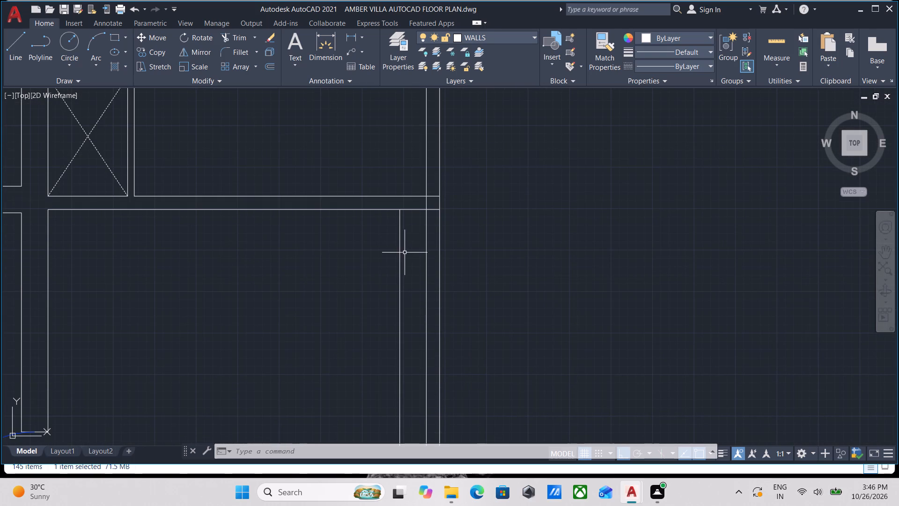
scroll(406, 253, down, 1)
middle_drag(406, 253, 414, 243)
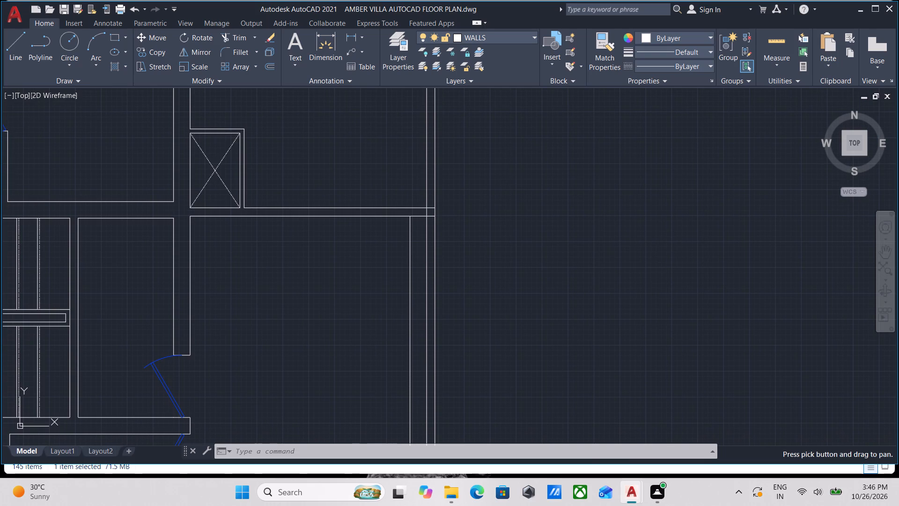
scroll(413, 243, down, 1)
scroll(376, 266, down, 2)
middle_drag(376, 266, 395, 244)
scroll(270, 275, down, 2)
middle_drag(194, 268, 304, 274)
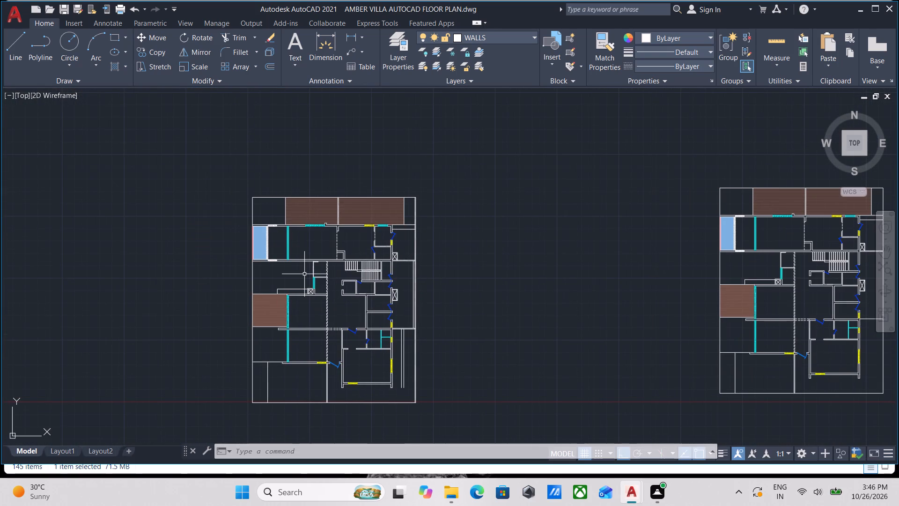
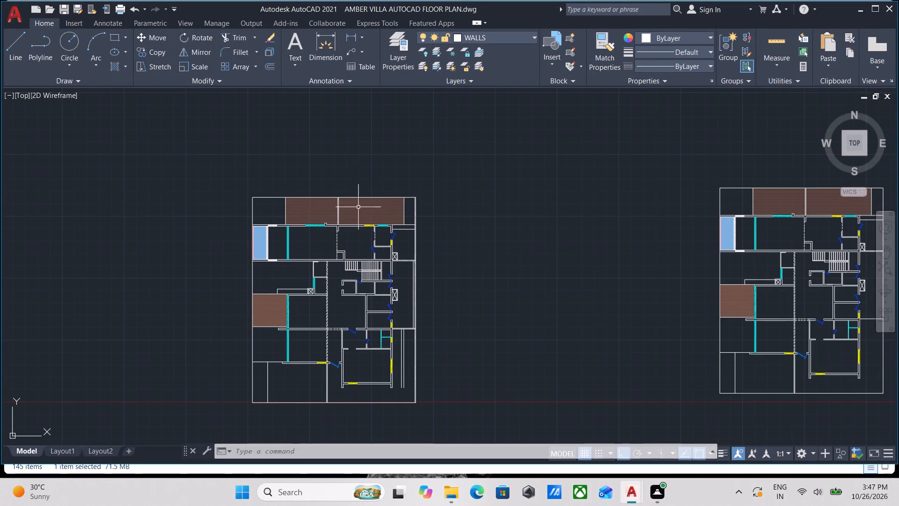
Start a Hatch for the original plan and browse the available hatch patterns through to ZIGZAG and USER.
scroll(338, 224, up, 2)
scroll(476, 248, down, 1)
middle_drag(475, 248, 376, 242)
scroll(374, 277, up, 1)
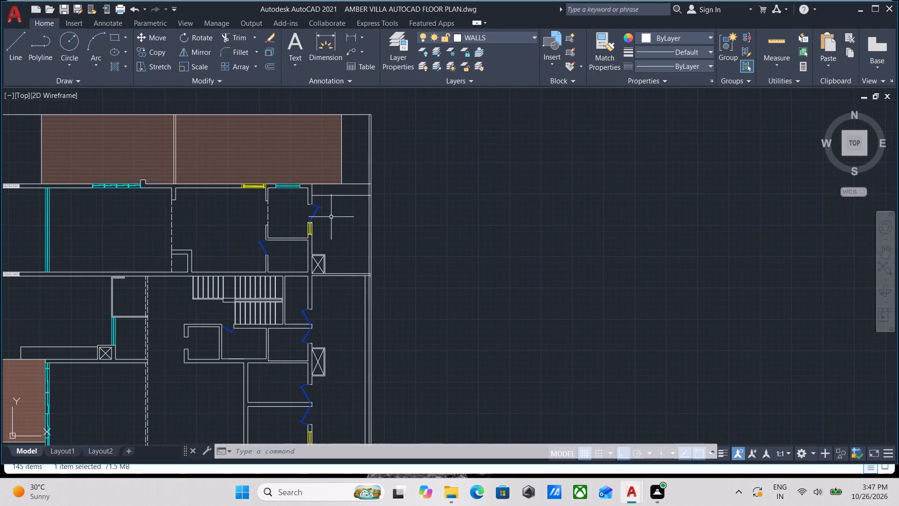
middle_drag(331, 216, 353, 276)
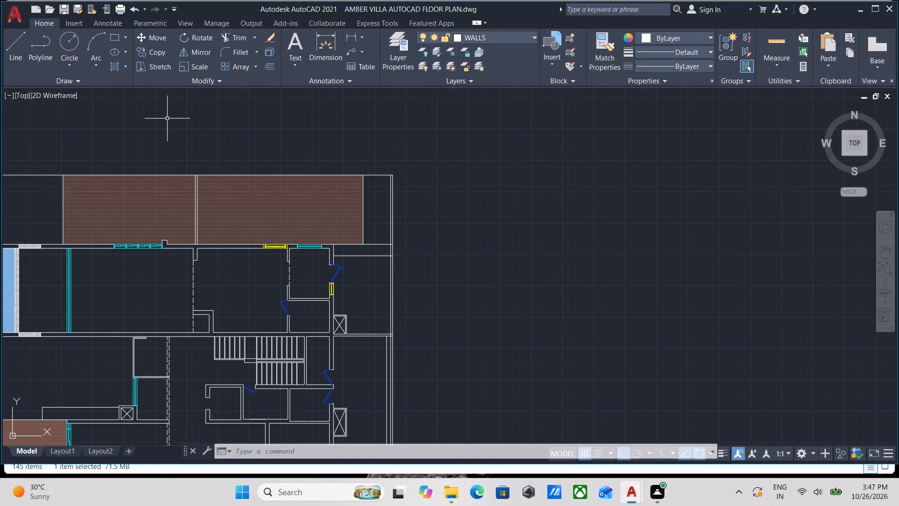
key(h)
key(Return)
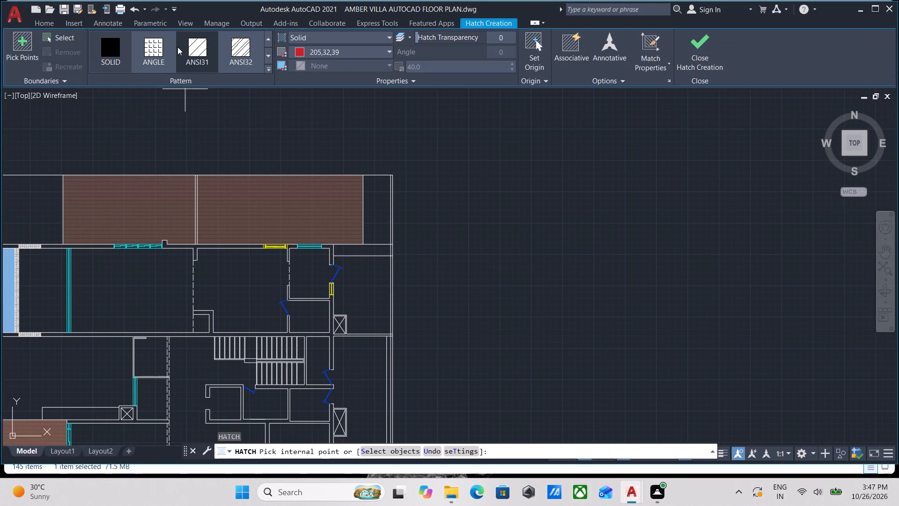
click(268, 58)
double_click(268, 58)
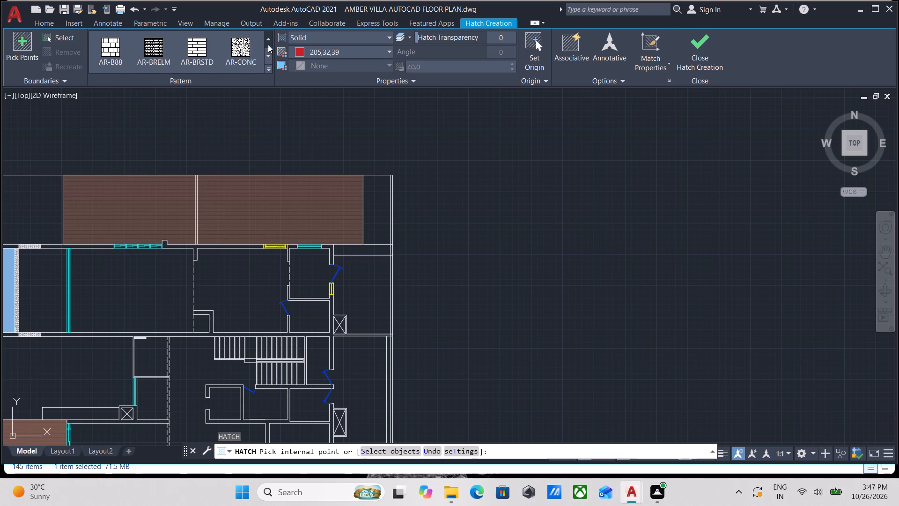
click(268, 43)
triple_click(270, 55)
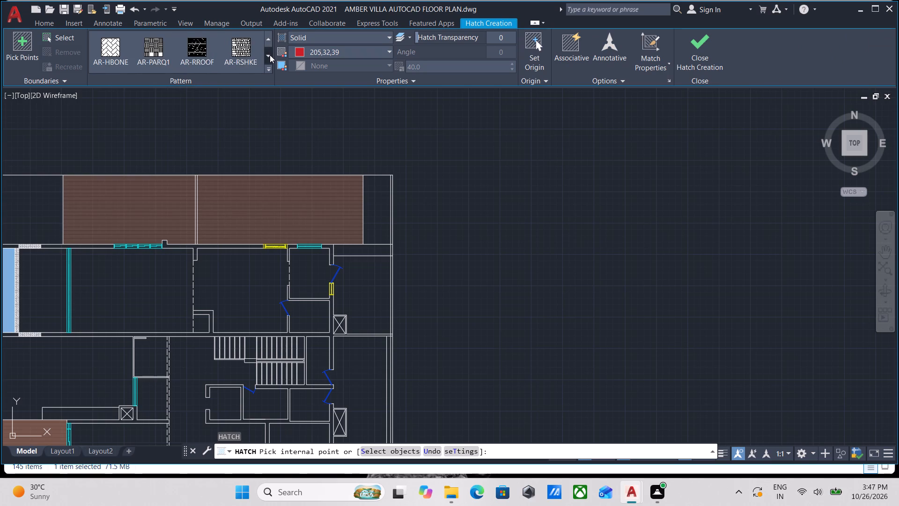
click(270, 55)
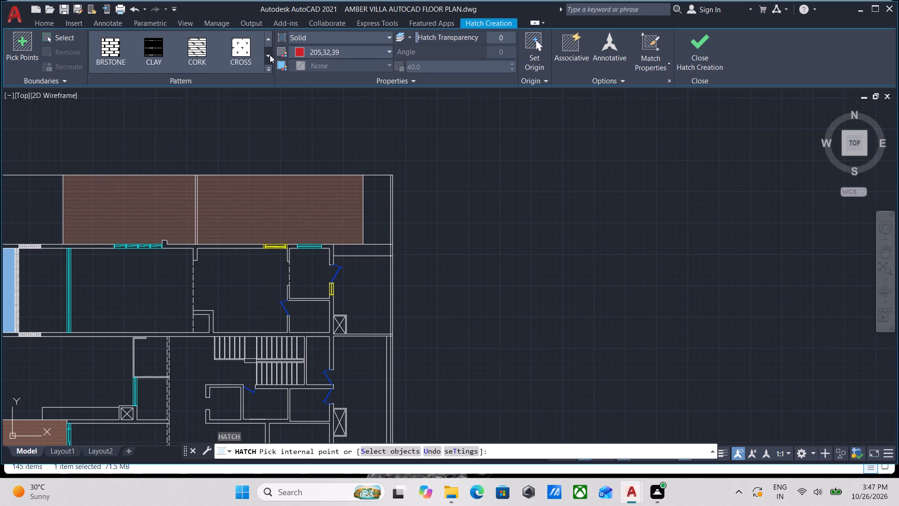
click(270, 55)
click(270, 55)
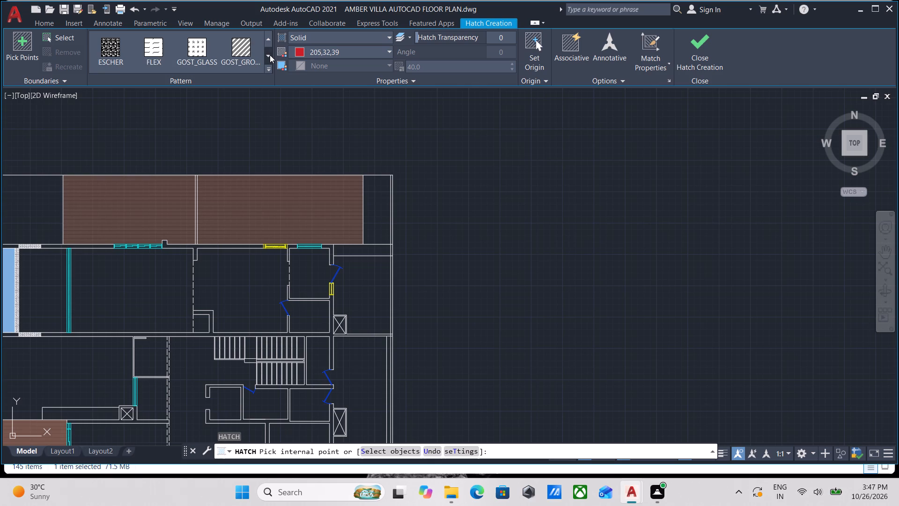
click(270, 55)
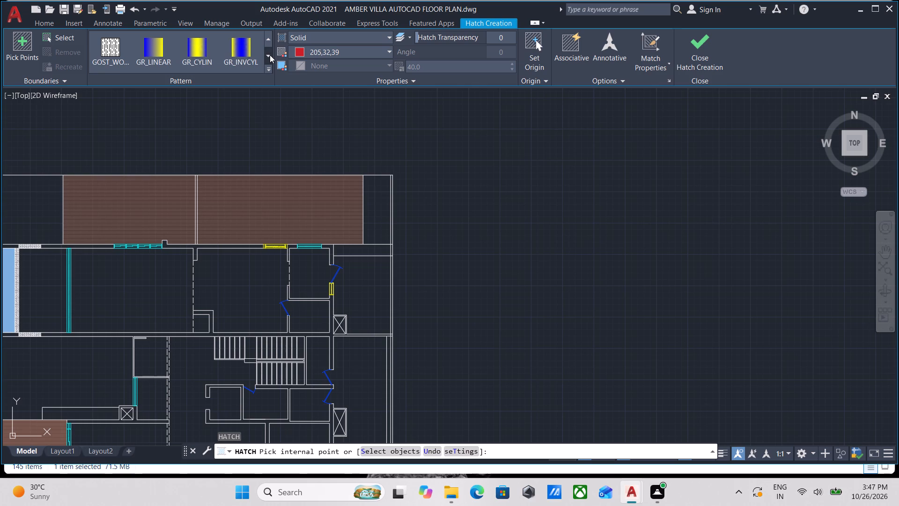
click(270, 55)
double_click(270, 55)
double_click(270, 55)
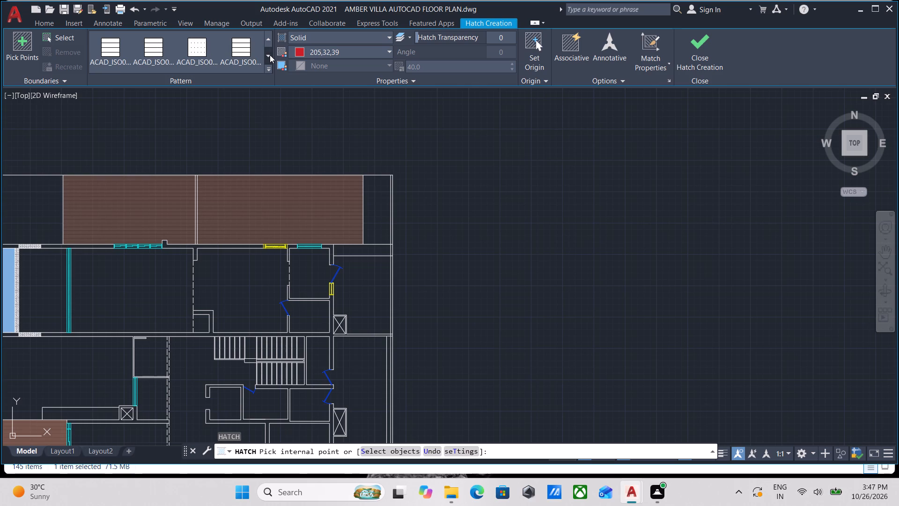
triple_click(270, 55)
click(270, 55)
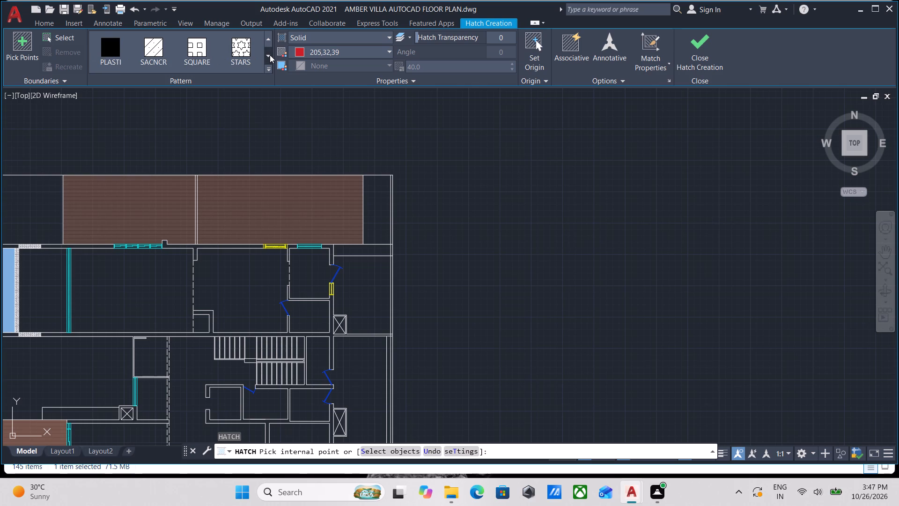
click(270, 55)
double_click(270, 55)
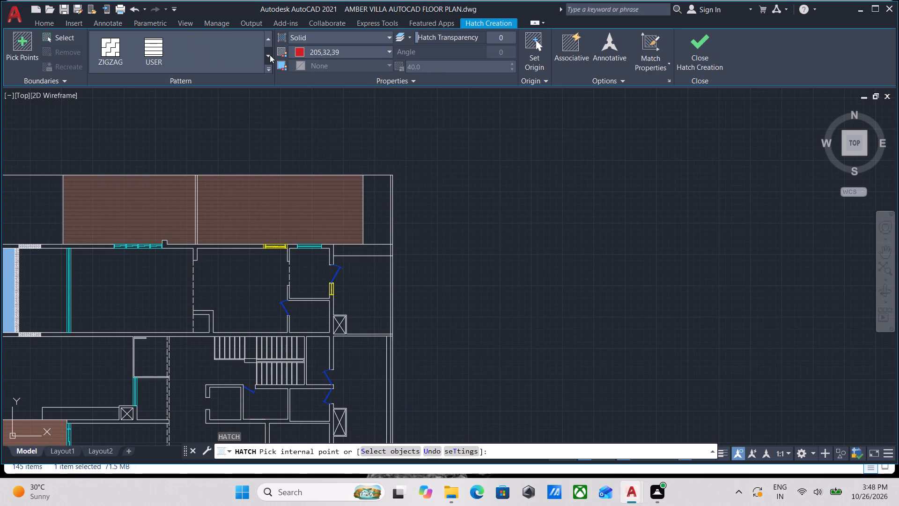
click(209, 78)
click(199, 78)
Set the new hatch's type to Pattern.
click(322, 37)
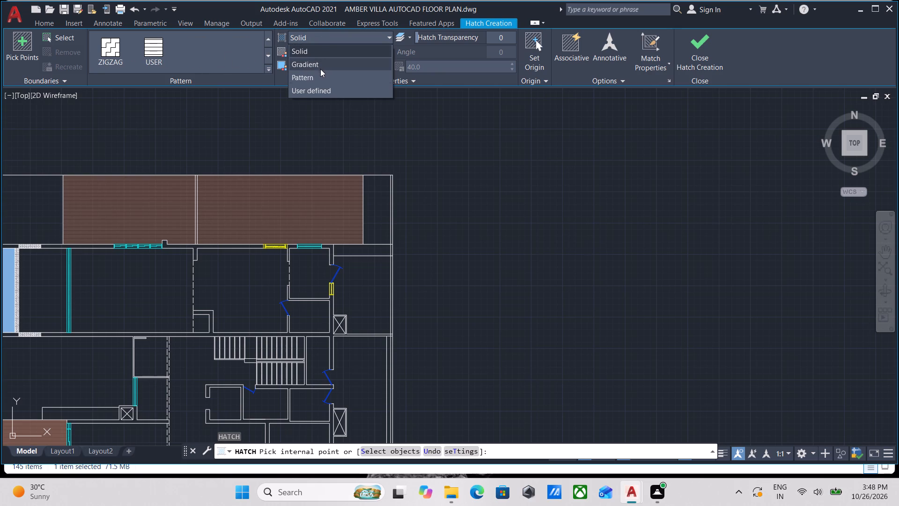
click(319, 80)
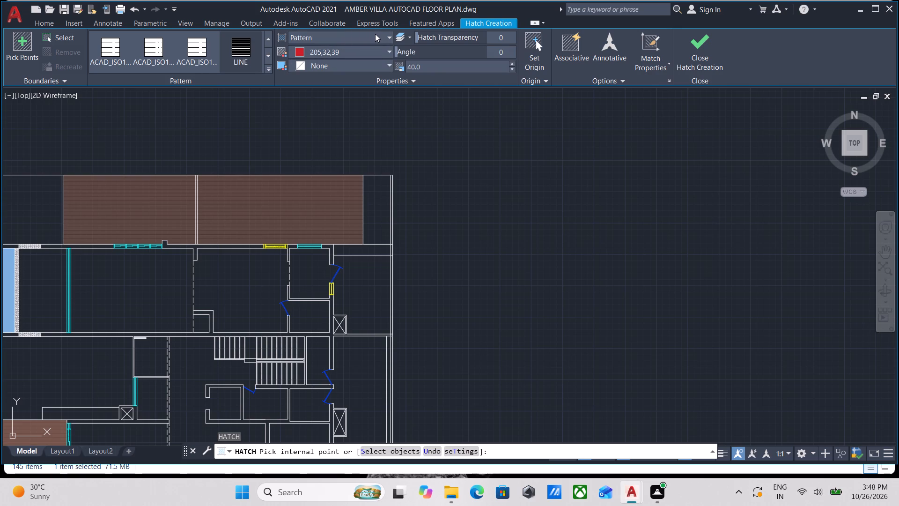
click(377, 34)
click(377, 34)
click(417, 83)
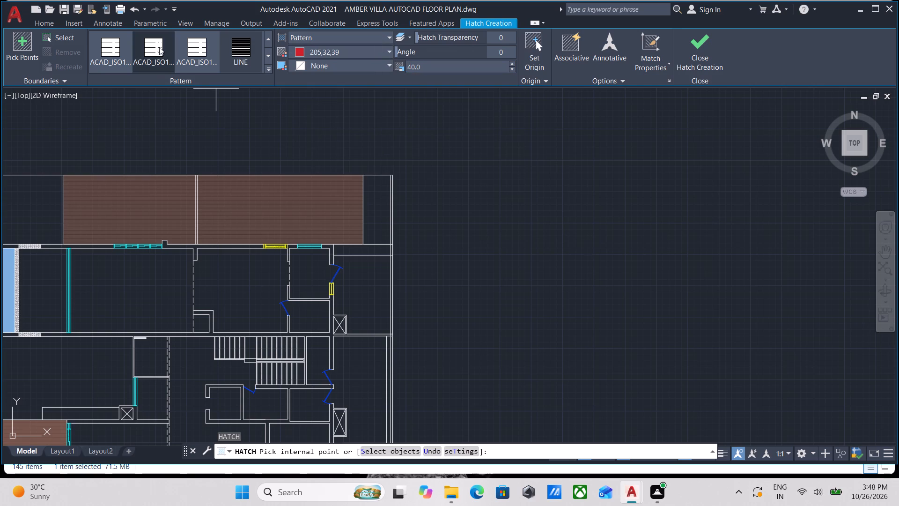
Look through the hatch patterns from SOLID and the ANSI styles through to ZIGZAG and USER for a suitable fill.
scroll(165, 48, up, 15)
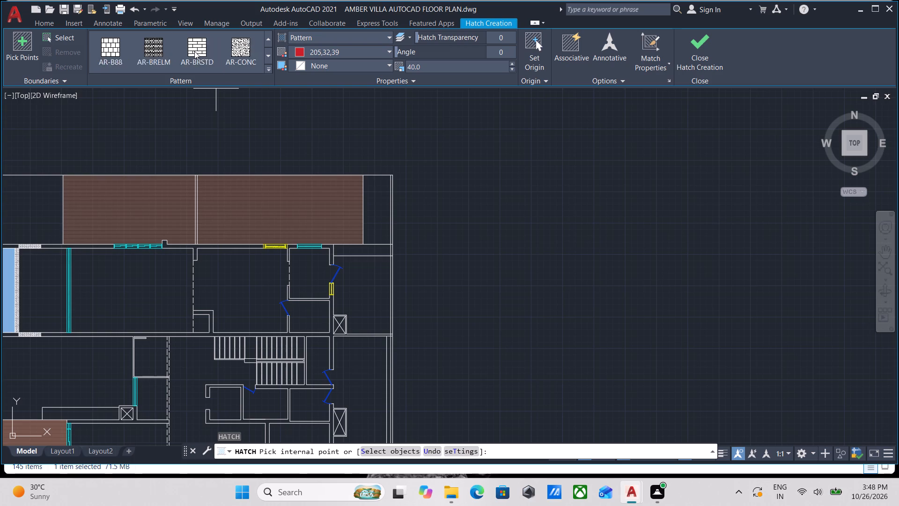
scroll(194, 51, up, 8)
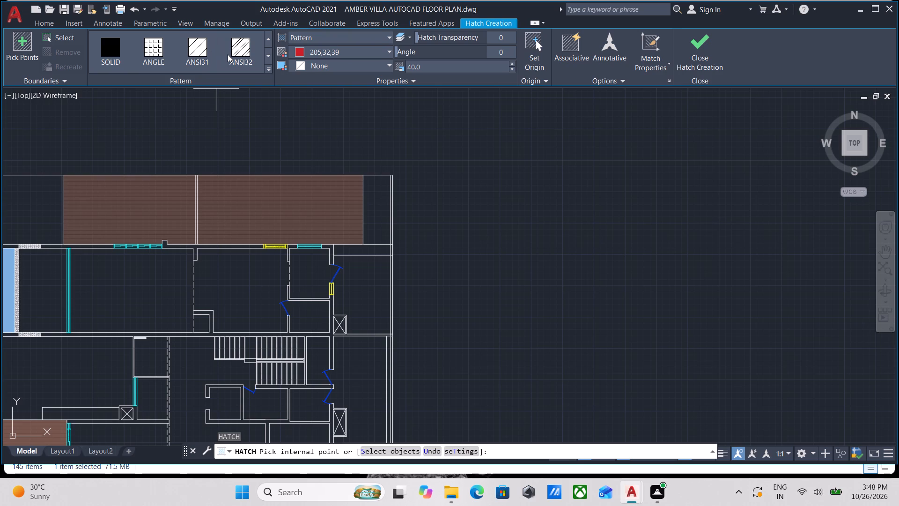
scroll(186, 62, up, 1)
scroll(217, 54, down, 2)
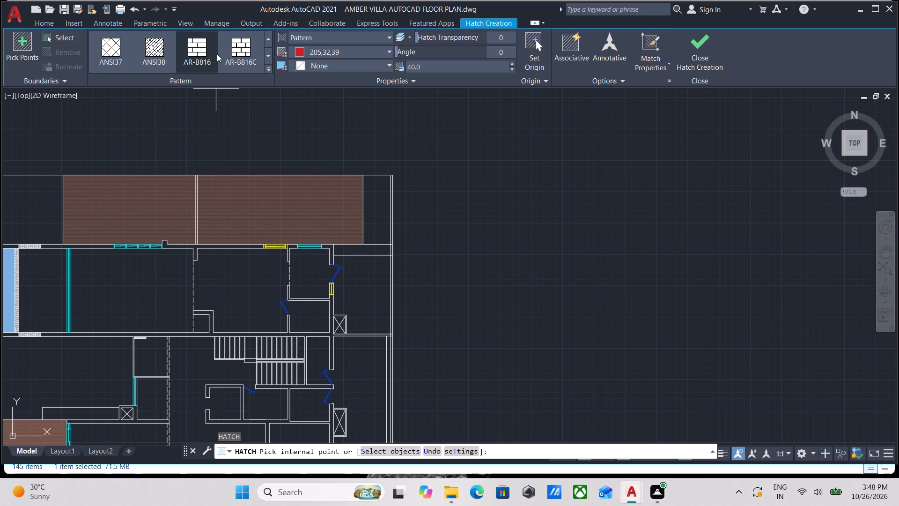
scroll(217, 54, down, 3)
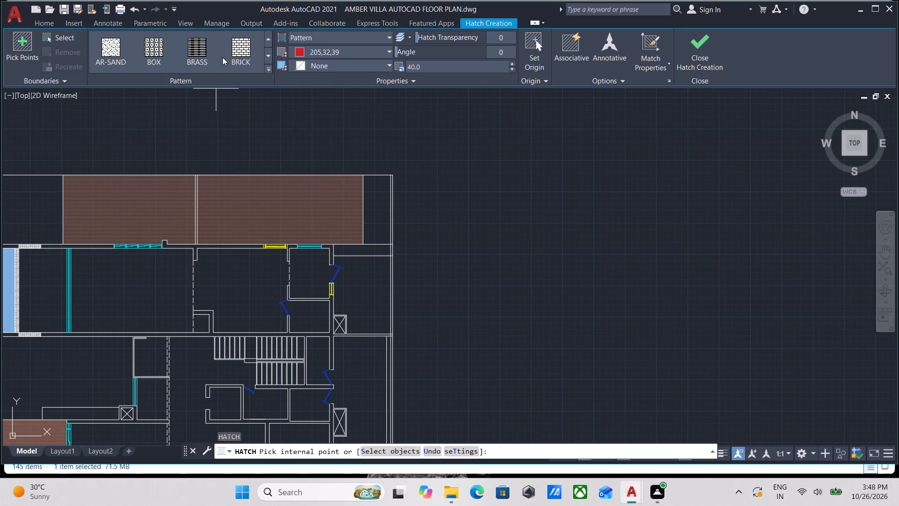
scroll(228, 56, down, 1)
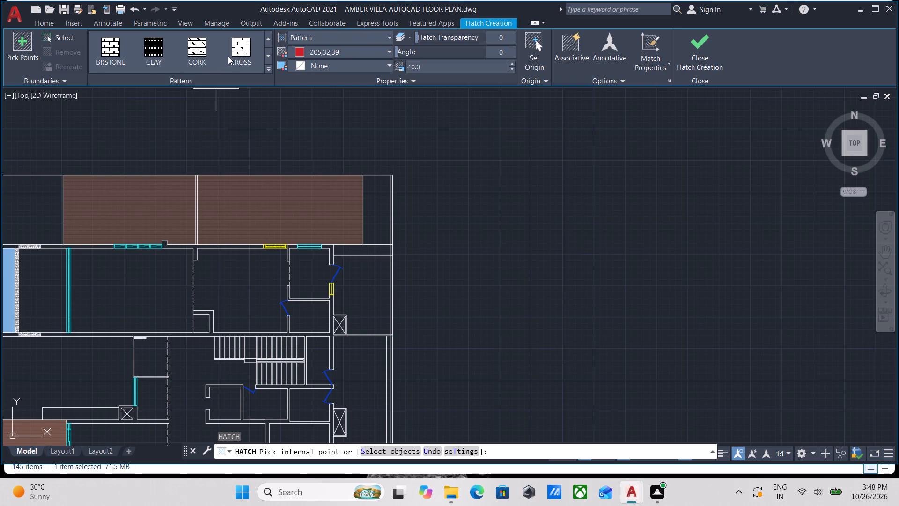
scroll(228, 56, down, 1)
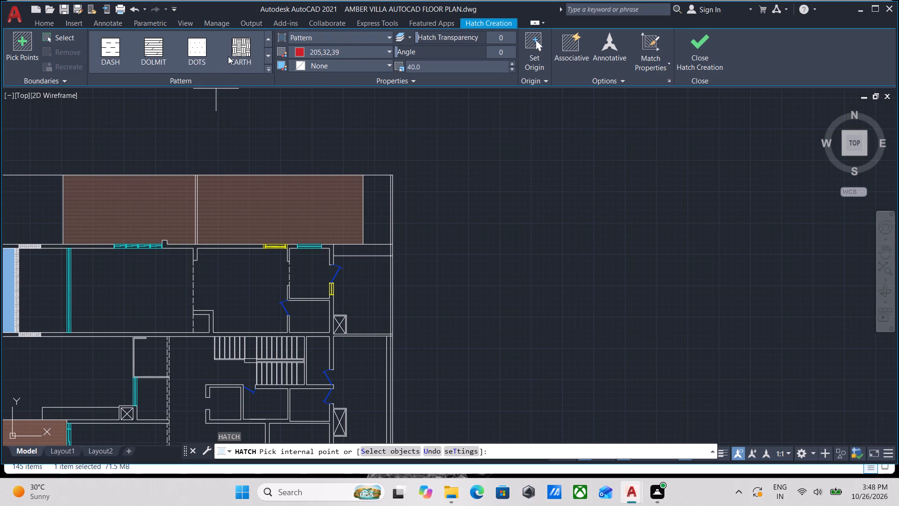
scroll(228, 56, down, 2)
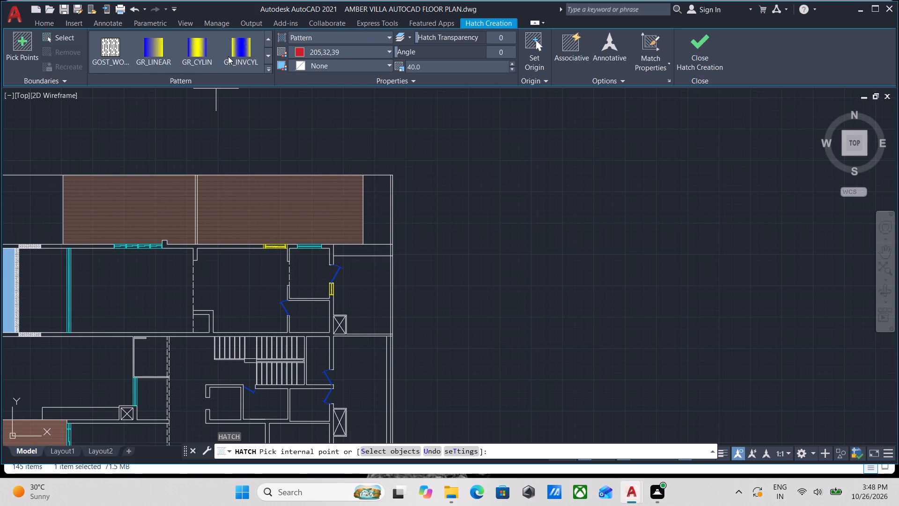
scroll(228, 56, down, 3)
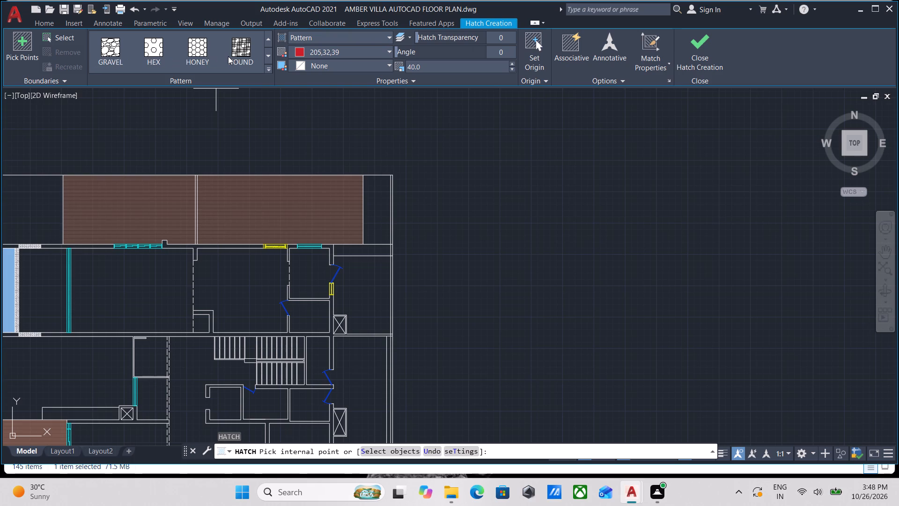
scroll(226, 51, down, 1)
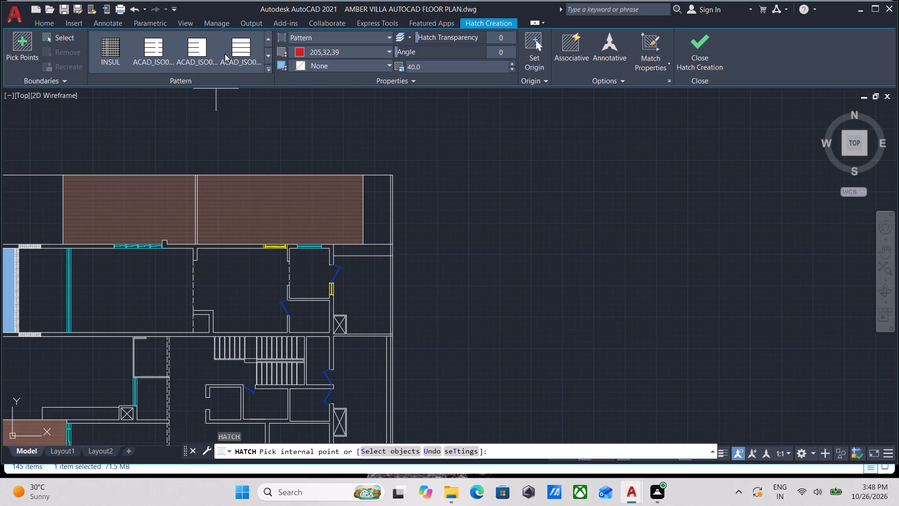
scroll(223, 54, down, 1)
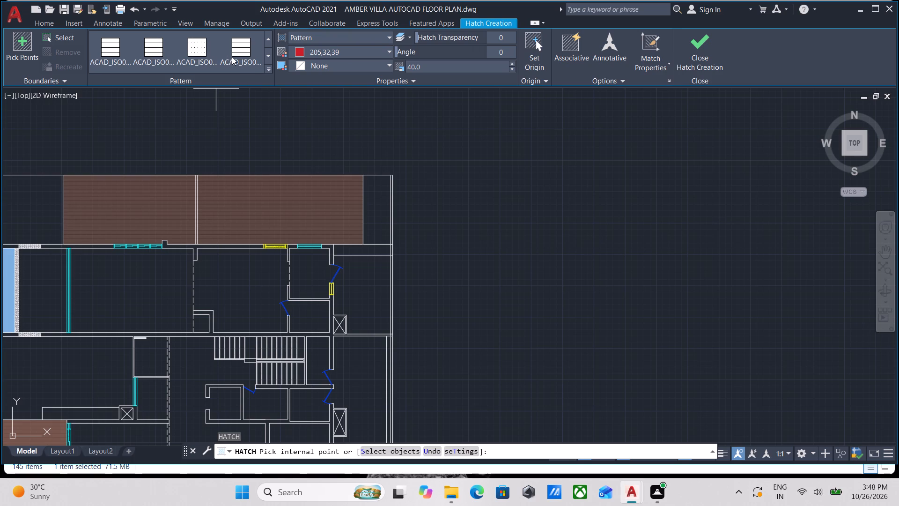
scroll(232, 57, down, 4)
scroll(218, 53, up, 1)
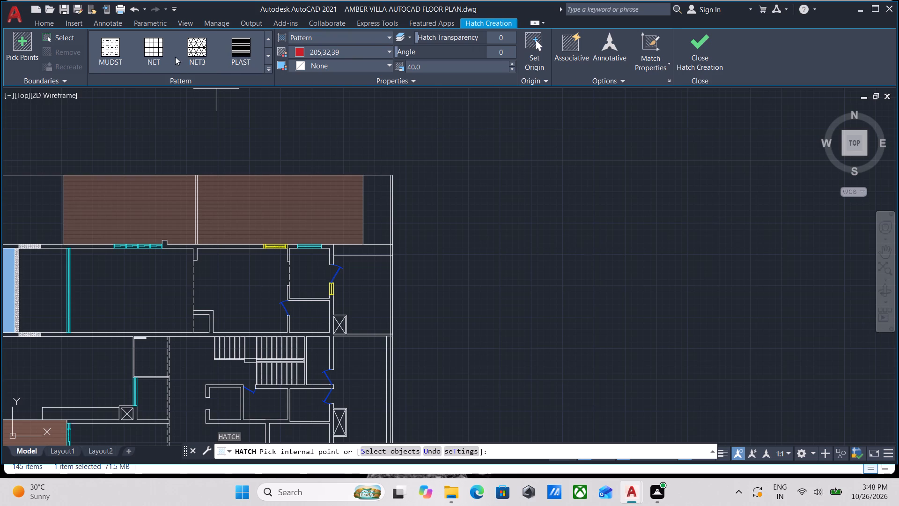
scroll(154, 56, down, 2)
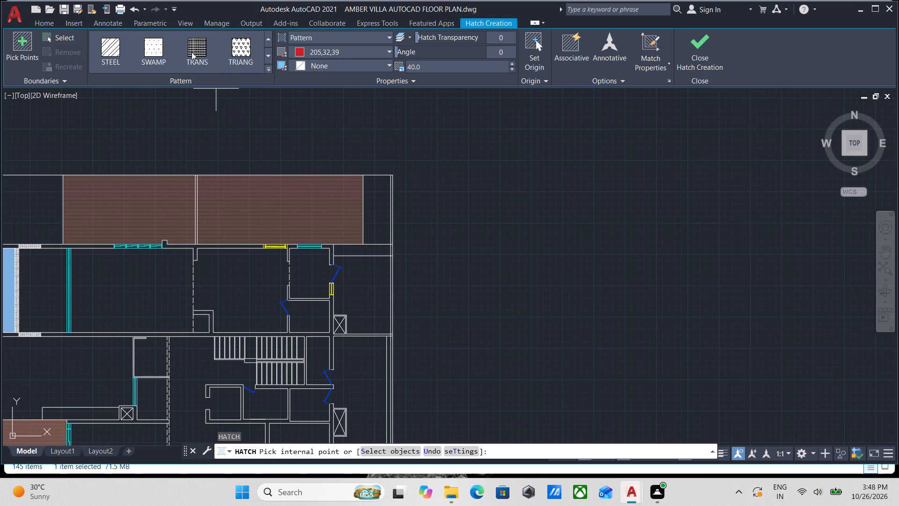
scroll(173, 52, down, 1)
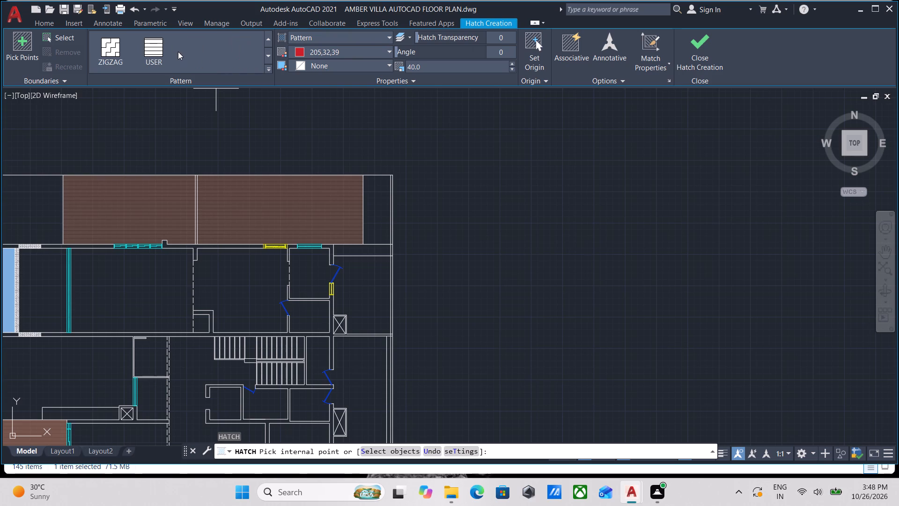
scroll(144, 58, down, 1)
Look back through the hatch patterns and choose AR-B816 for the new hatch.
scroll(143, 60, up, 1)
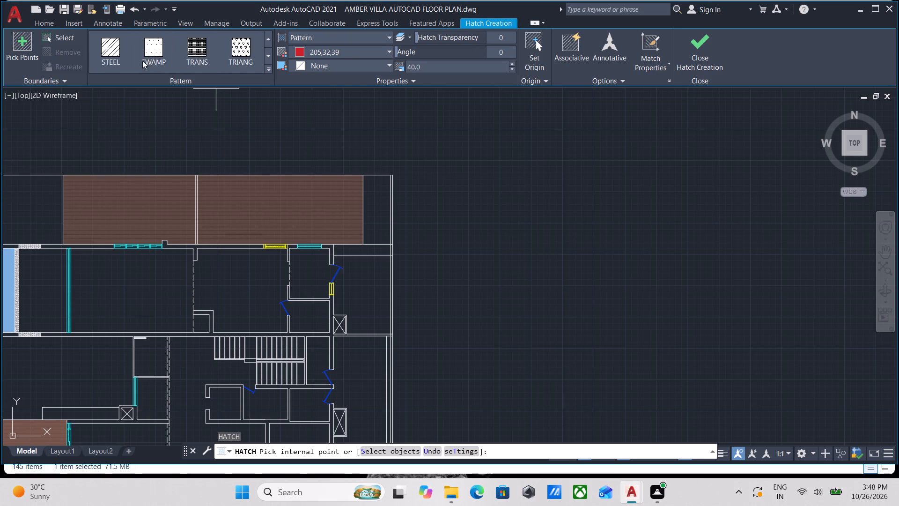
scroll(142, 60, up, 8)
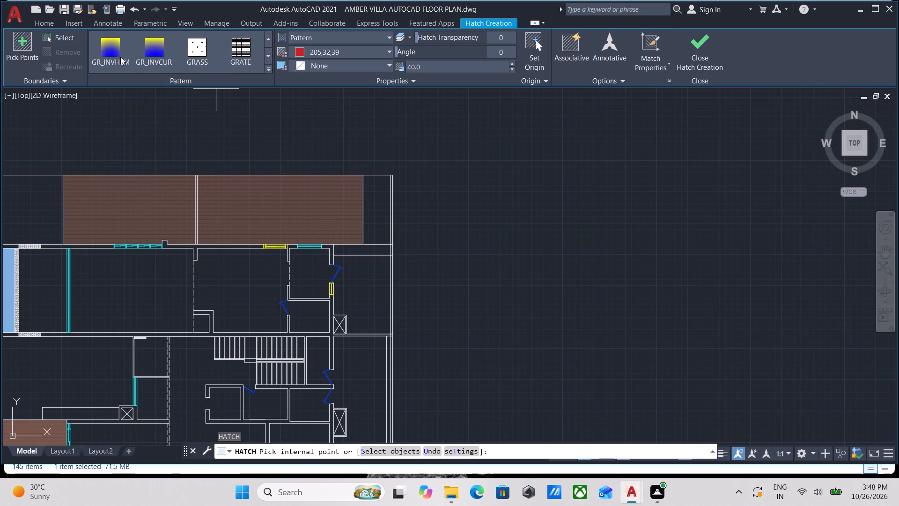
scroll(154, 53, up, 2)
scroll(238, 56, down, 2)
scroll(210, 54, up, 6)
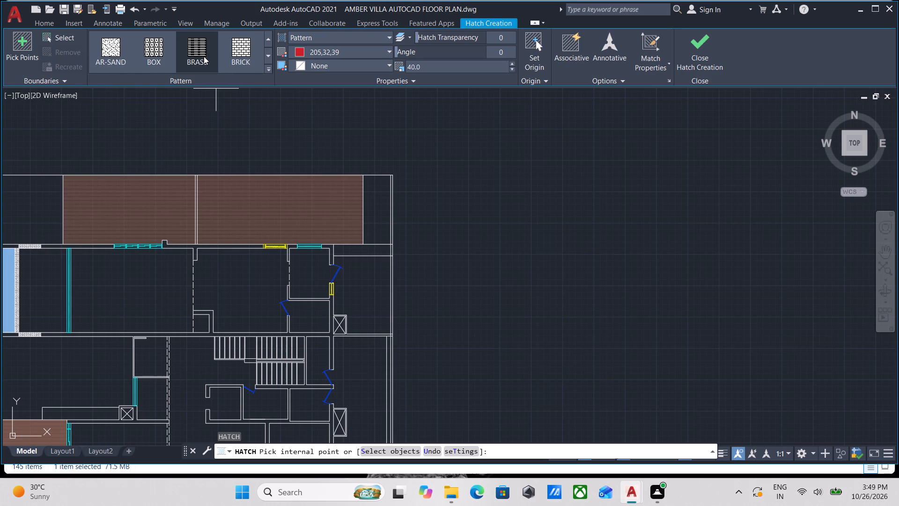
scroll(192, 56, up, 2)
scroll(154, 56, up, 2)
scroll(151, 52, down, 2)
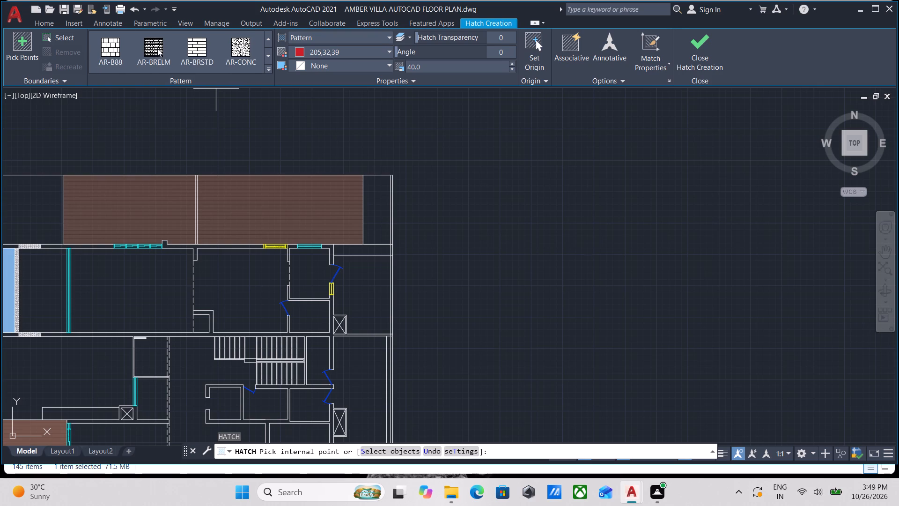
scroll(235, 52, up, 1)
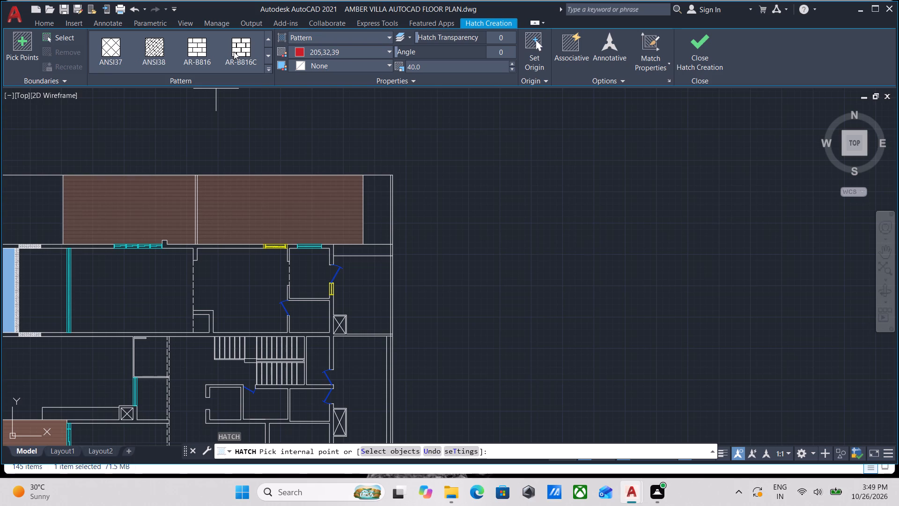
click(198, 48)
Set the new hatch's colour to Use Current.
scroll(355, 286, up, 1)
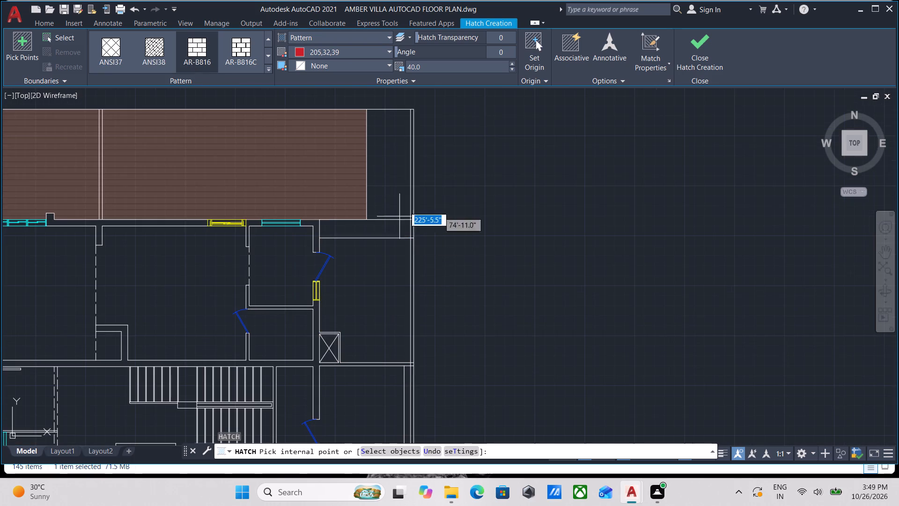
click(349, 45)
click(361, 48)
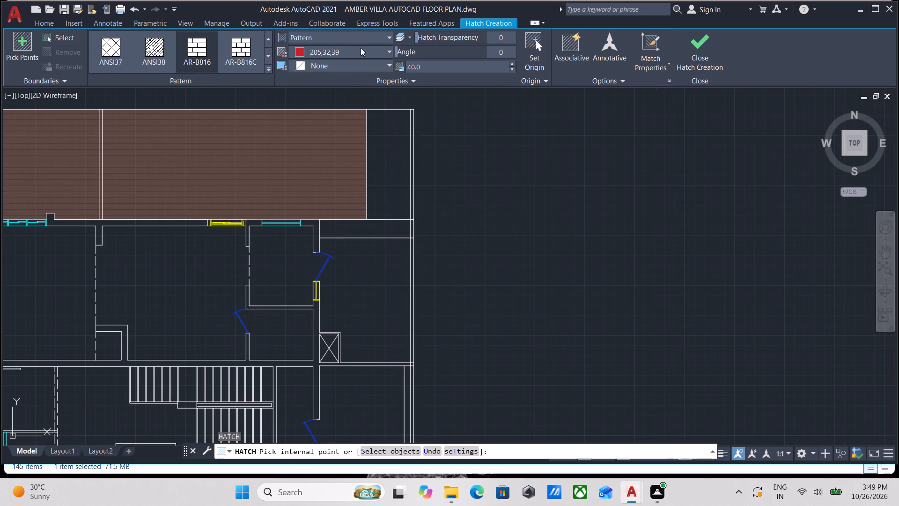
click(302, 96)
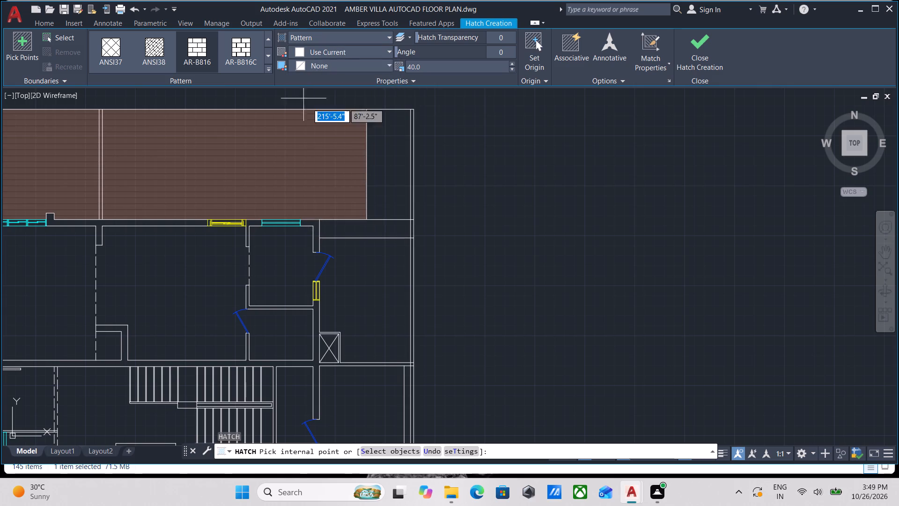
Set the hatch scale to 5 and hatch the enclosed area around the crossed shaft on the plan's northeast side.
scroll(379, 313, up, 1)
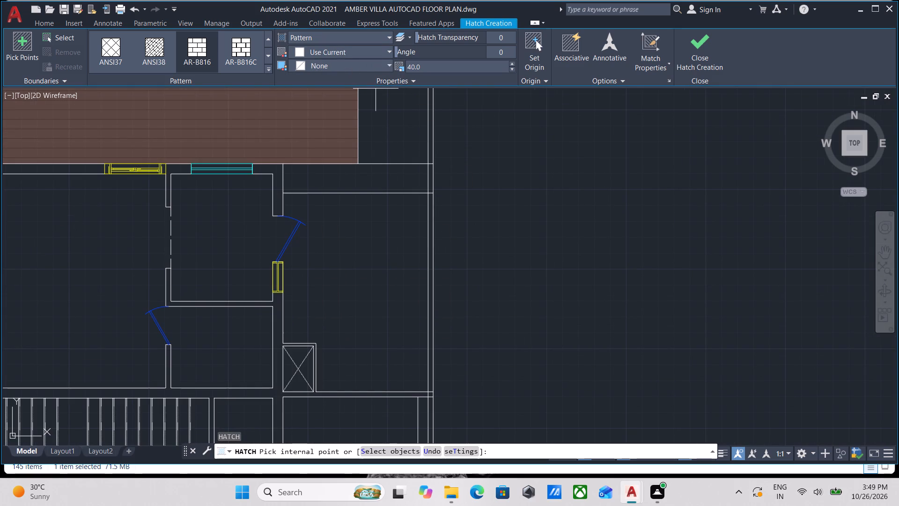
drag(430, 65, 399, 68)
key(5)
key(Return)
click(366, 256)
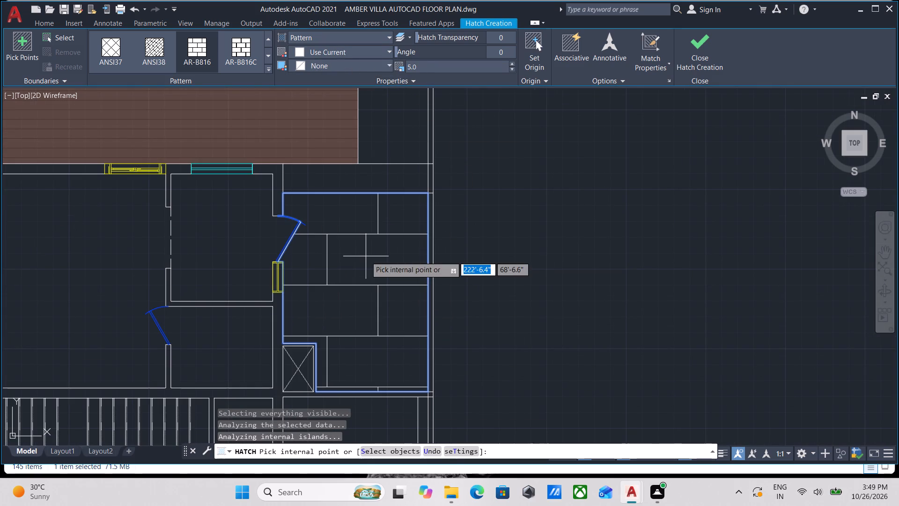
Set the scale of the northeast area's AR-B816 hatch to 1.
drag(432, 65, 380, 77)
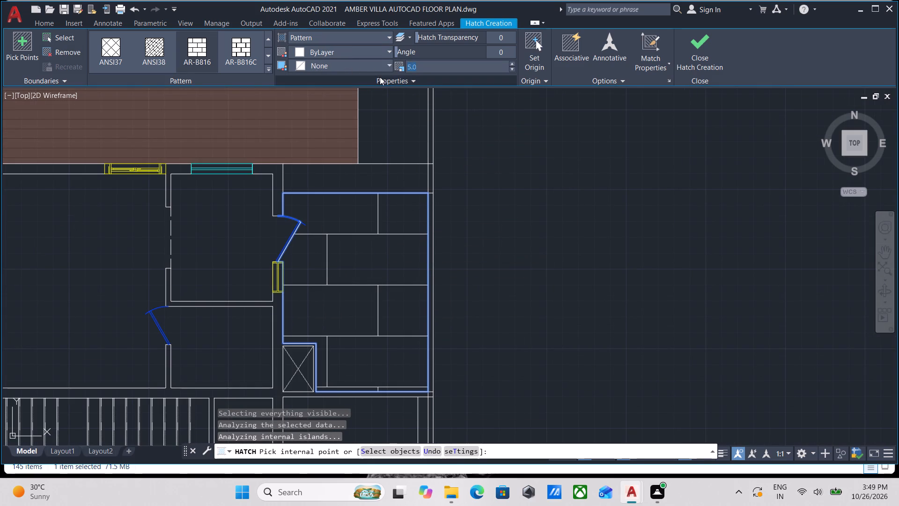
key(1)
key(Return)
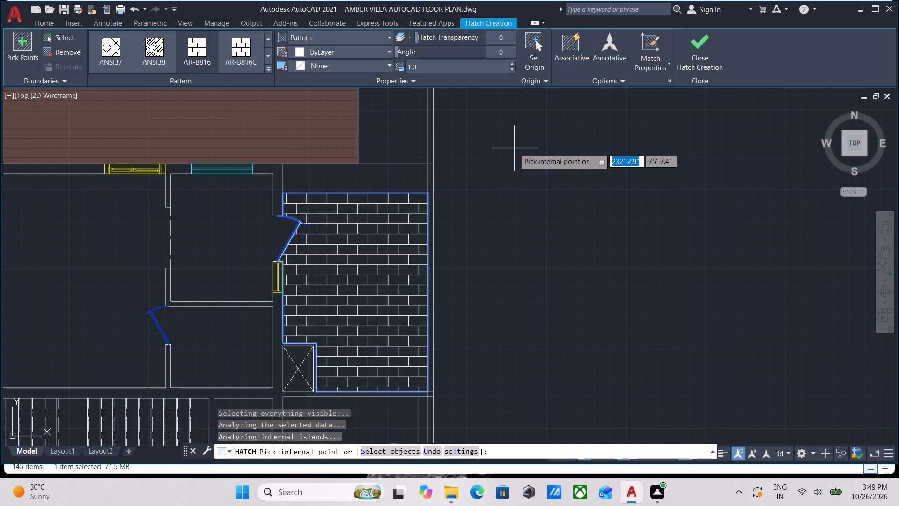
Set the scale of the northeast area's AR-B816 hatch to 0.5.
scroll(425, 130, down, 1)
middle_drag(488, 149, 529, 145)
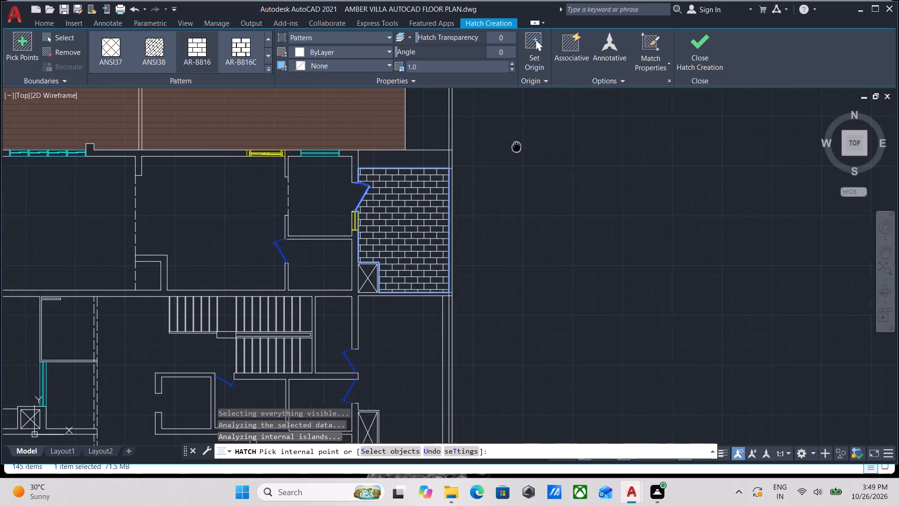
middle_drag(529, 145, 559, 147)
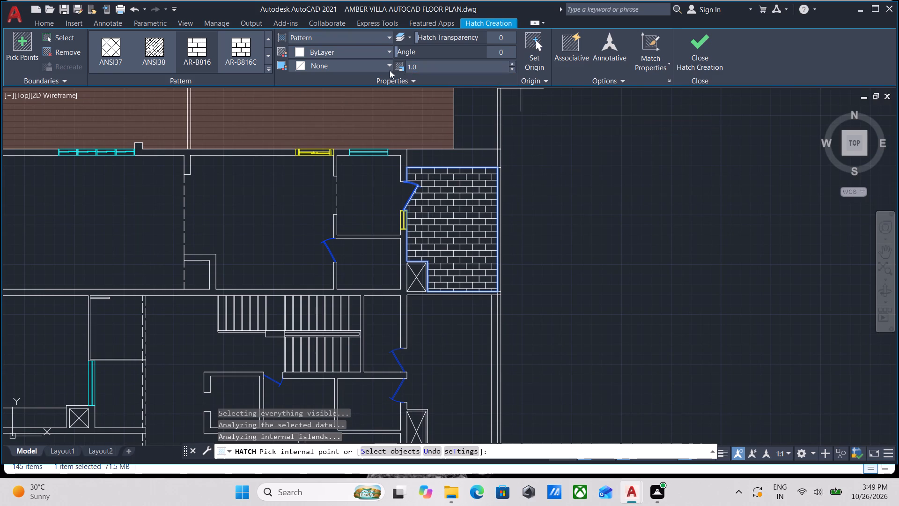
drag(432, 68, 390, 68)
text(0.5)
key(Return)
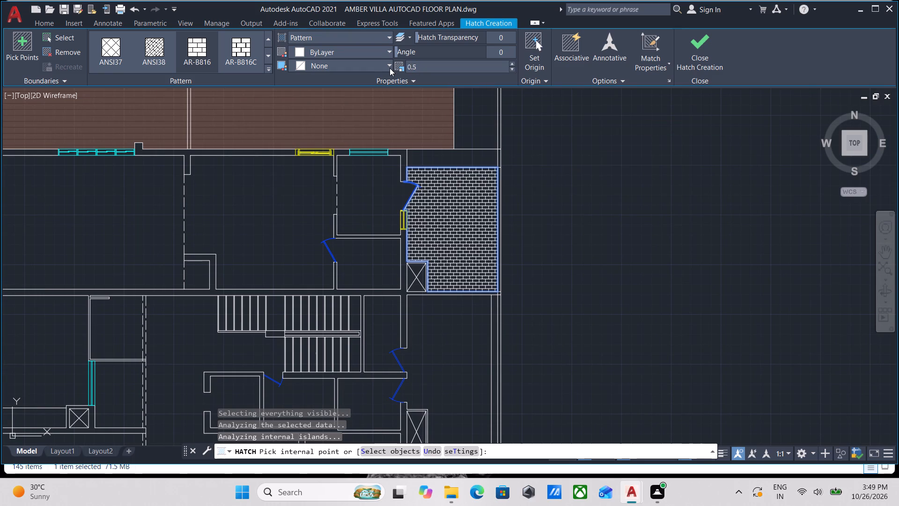
Examine the brick hatch up close and against the plan's northern rooms, and leave the Hatch command.
scroll(446, 233, up, 3)
scroll(473, 194, down, 2)
middle_drag(473, 193, 429, 243)
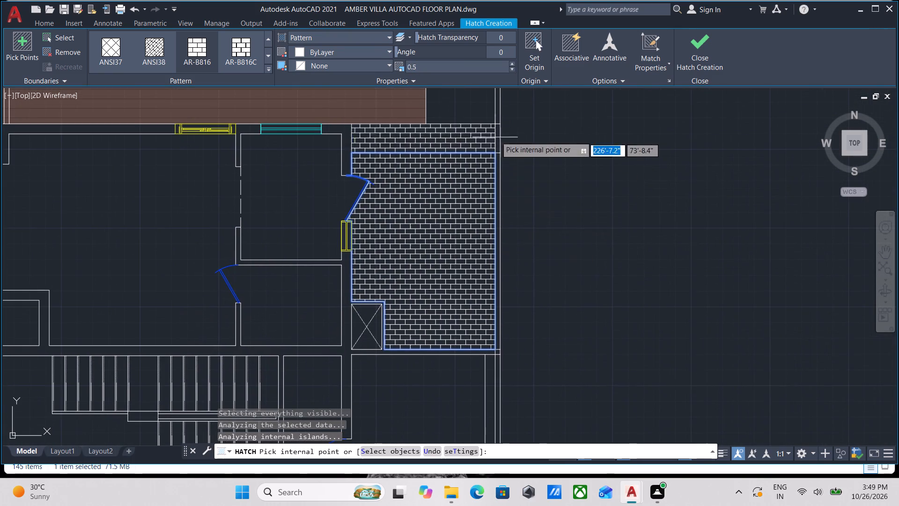
middle_drag(611, 208, 730, 147)
scroll(742, 224, down, 2)
middle_drag(744, 231, 778, 264)
scroll(575, 270, up, 1)
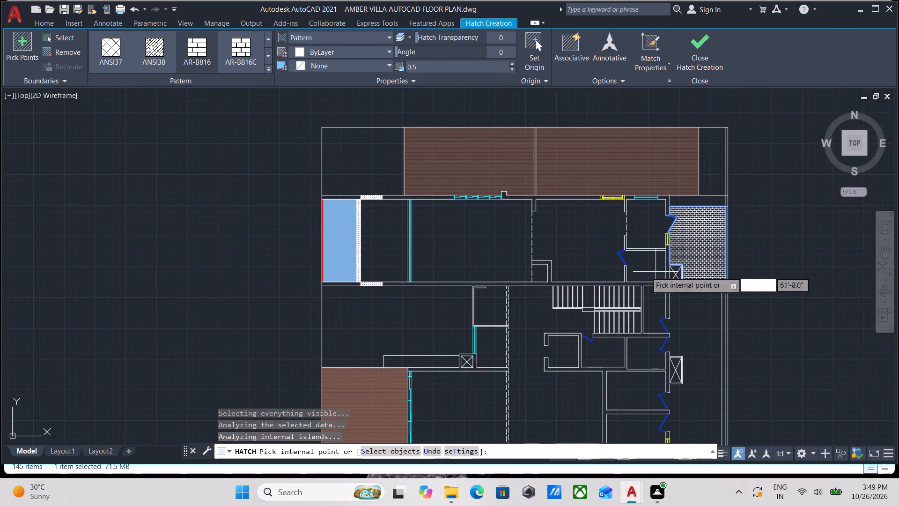
scroll(561, 270, up, 1)
middle_drag(354, 231, 555, 254)
scroll(555, 254, up, 1)
scroll(593, 218, down, 2)
middle_drag(600, 215, 376, 217)
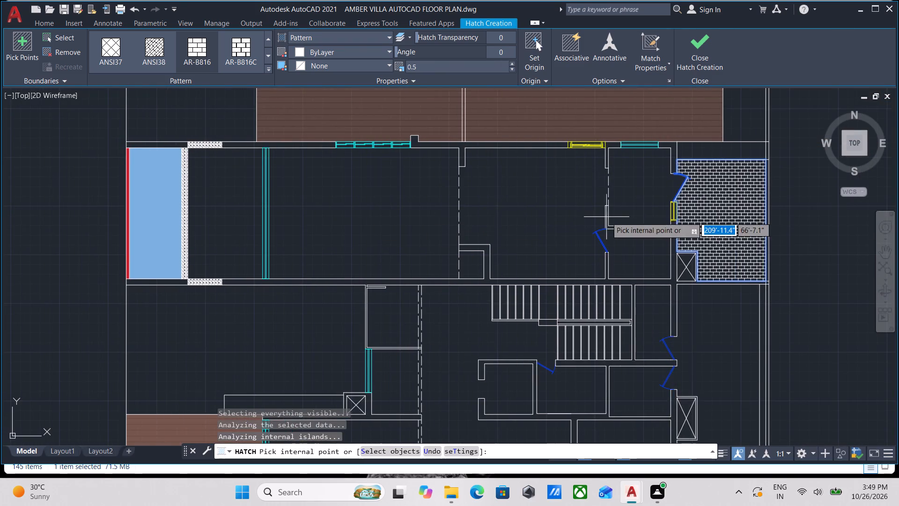
middle_drag(601, 218, 348, 222)
scroll(462, 239, up, 2)
key(Escape)
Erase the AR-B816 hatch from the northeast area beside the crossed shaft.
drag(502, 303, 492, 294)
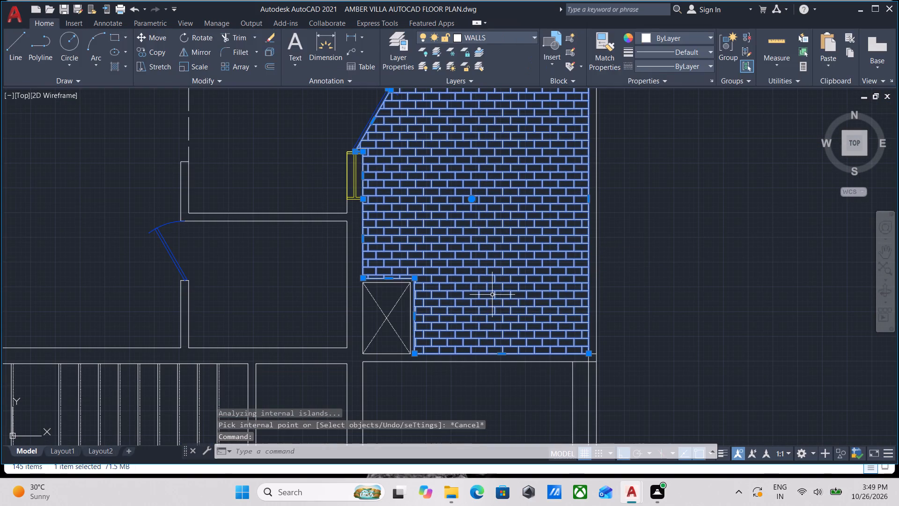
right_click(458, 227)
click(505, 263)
Examine the plan's northern part, from the blue-filled area across the brown-hatched terraces to the unhatched east side.
scroll(402, 238, down, 1)
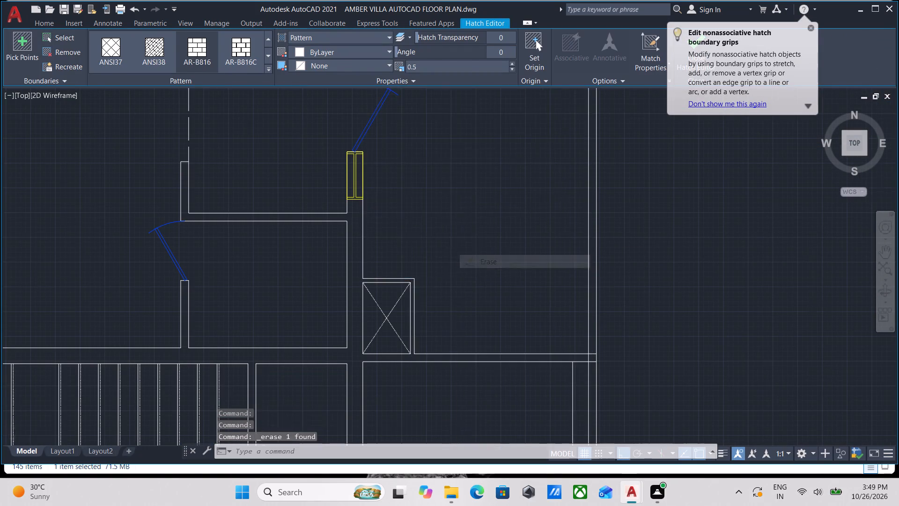
scroll(402, 238, down, 1)
middle_drag(402, 238, 437, 287)
middle_drag(399, 222, 500, 304)
middle_drag(343, 293, 465, 320)
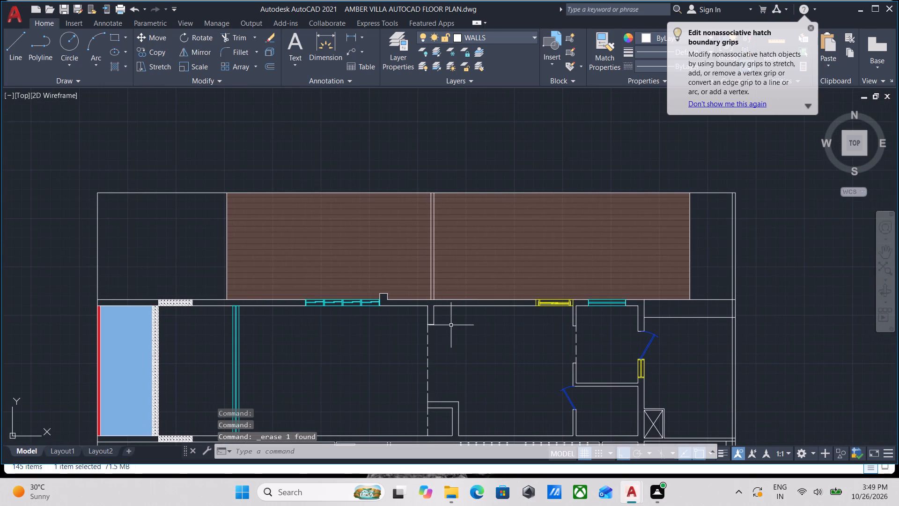
scroll(427, 249, up, 3)
scroll(448, 246, down, 2)
middle_drag(449, 246, 312, 222)
middle_drag(567, 241, 344, 241)
middle_drag(448, 252, 571, 240)
scroll(481, 250, down, 1)
middle_drag(140, 257, 262, 246)
scroll(218, 232, down, 1)
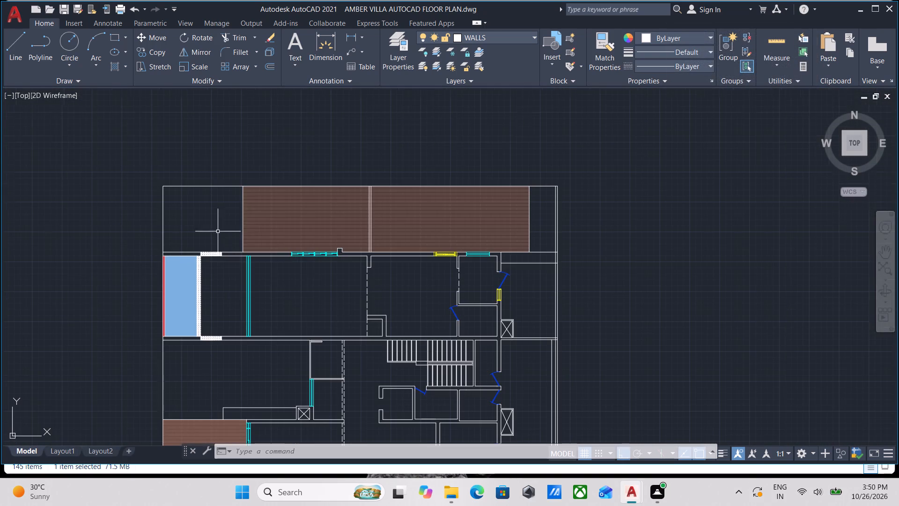
scroll(376, 317, up, 2)
scroll(350, 260, down, 1)
middle_drag(350, 259, 292, 264)
middle_drag(182, 262, 210, 282)
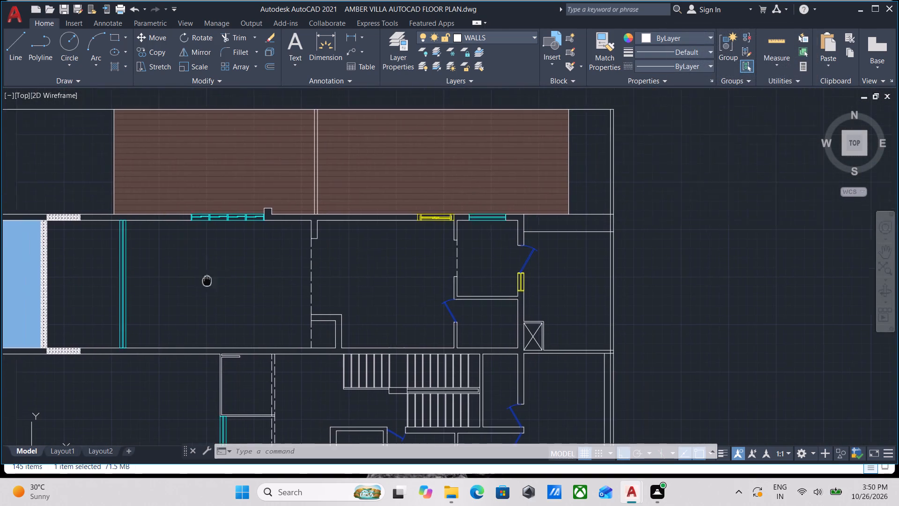
middle_drag(210, 282, 356, 331)
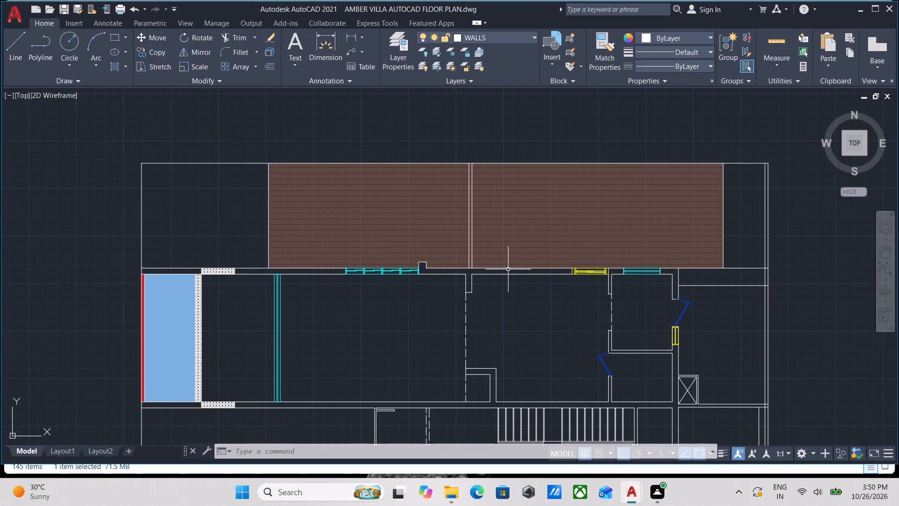
middle_drag(530, 261, 292, 277)
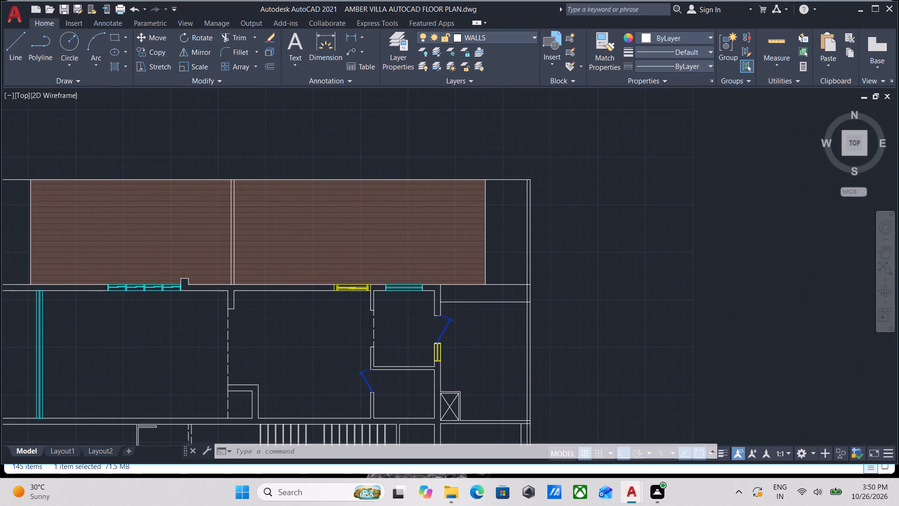
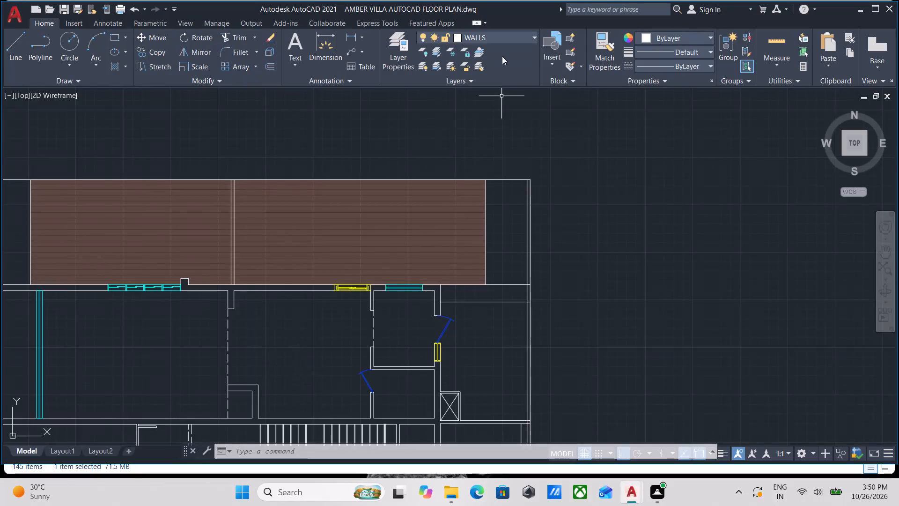
Start a new hatch and set its type to Solid.
scroll(547, 169, up, 1)
scroll(483, 272, up, 1)
scroll(483, 263, down, 2)
middle_drag(483, 263, 375, 274)
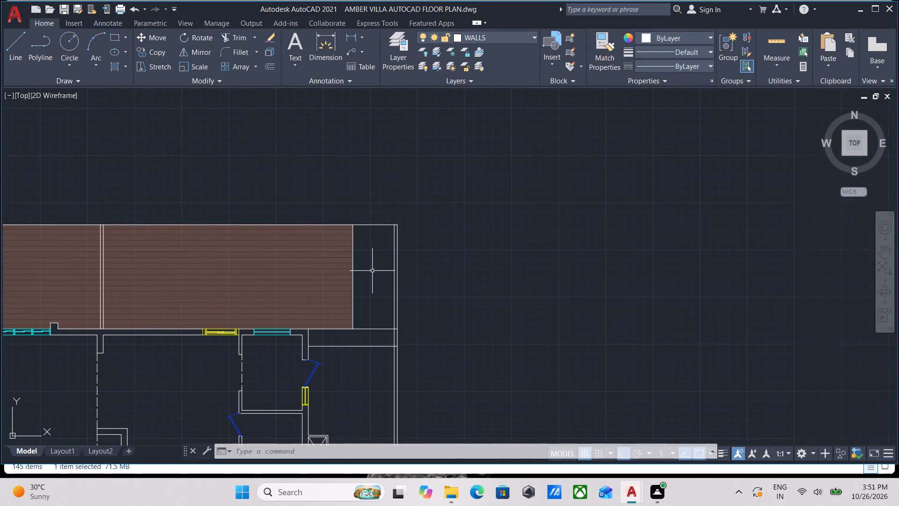
key(h)
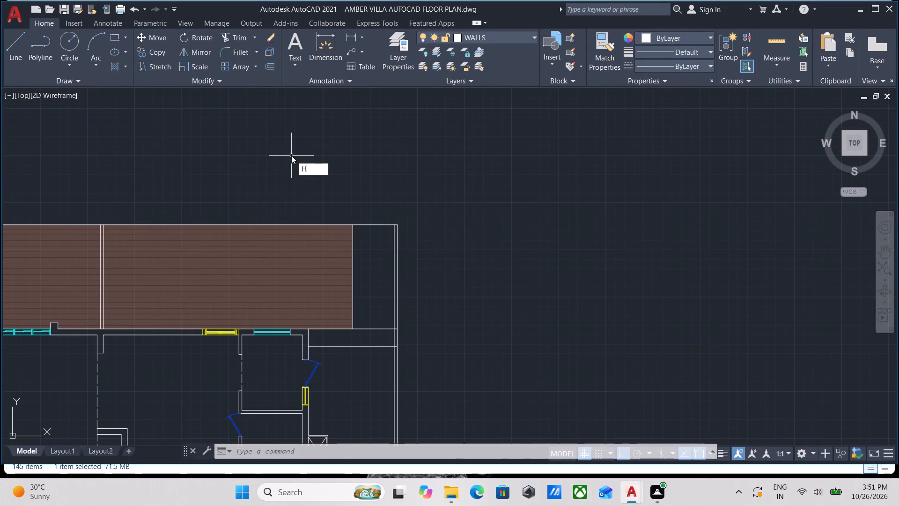
key(Return)
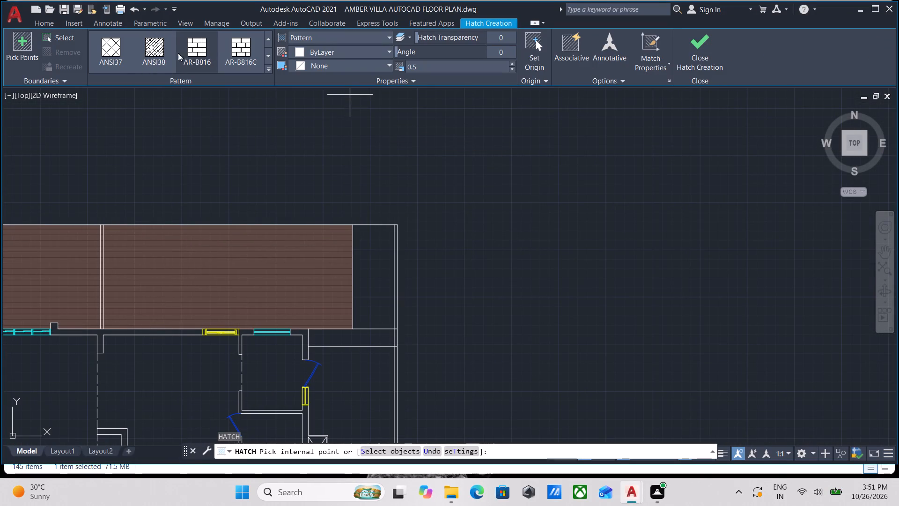
scroll(491, 221, down, 2)
middle_drag(518, 209, 543, 192)
scroll(396, 144, up, 1)
middle_drag(422, 146, 422, 223)
scroll(423, 178, down, 1)
scroll(393, 211, up, 2)
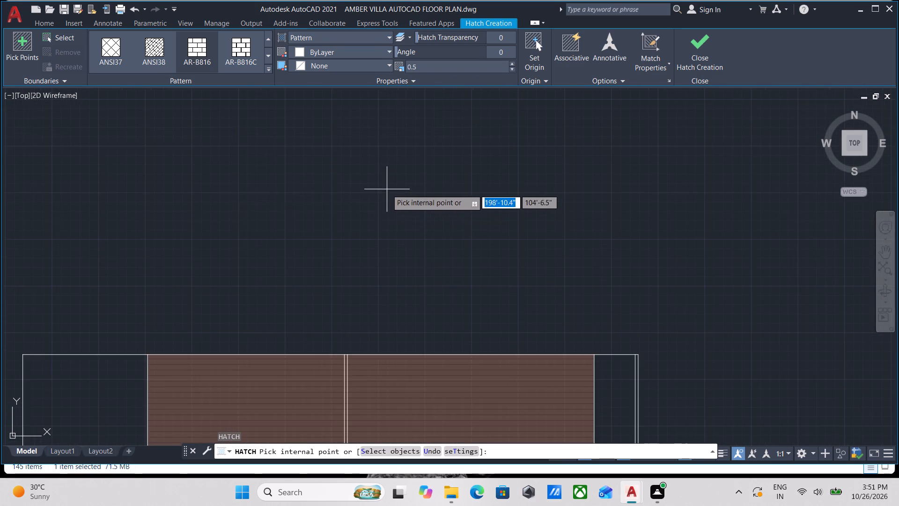
middle_drag(387, 189, 400, 237)
click(295, 52)
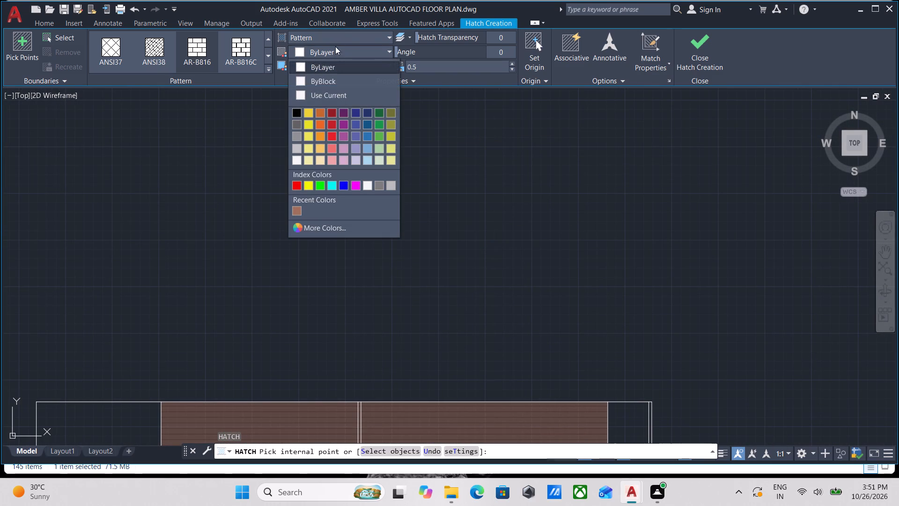
click(344, 35)
click(334, 32)
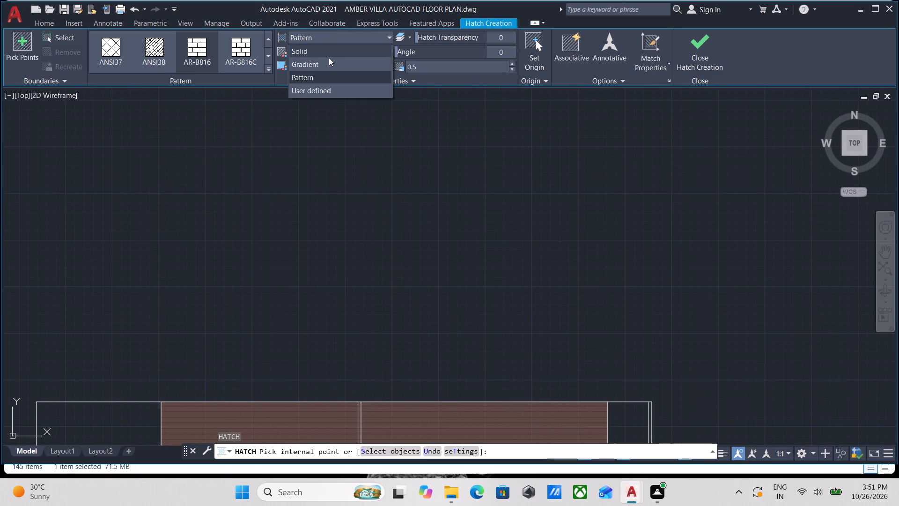
click(324, 57)
Set the hatch colour to the true colour RGB 192,192,192.
click(302, 54)
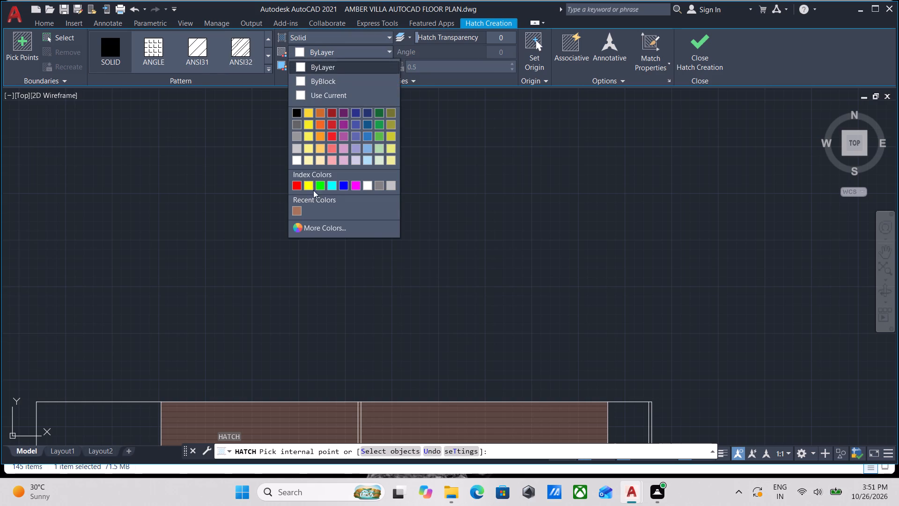
scroll(318, 235, down, 1)
click(330, 227)
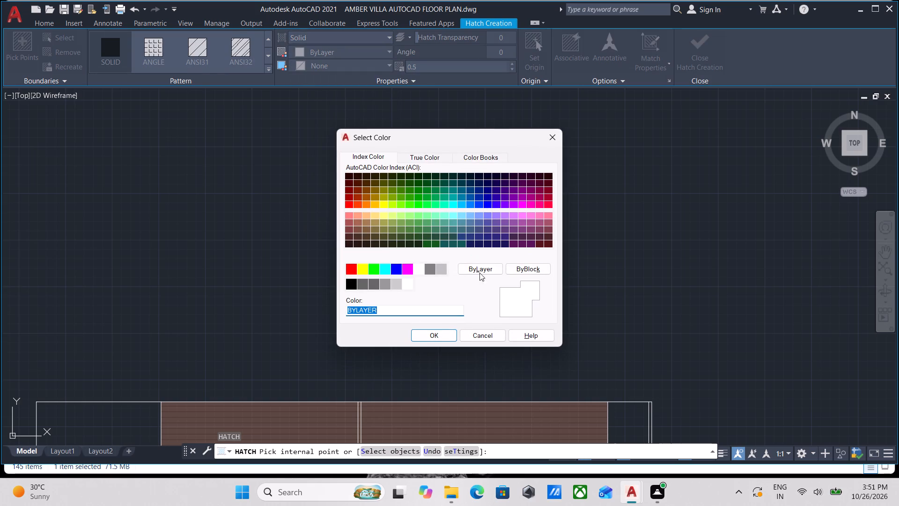
click(428, 155)
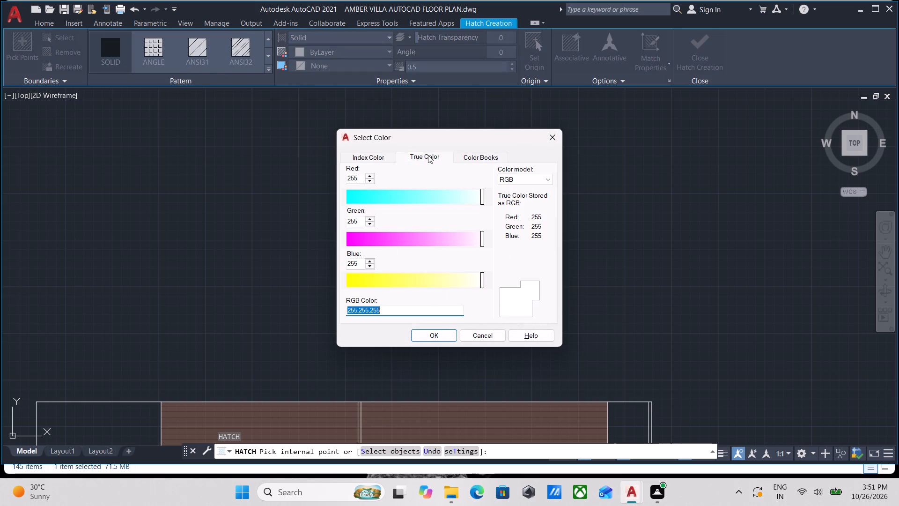
drag(359, 180, 310, 183)
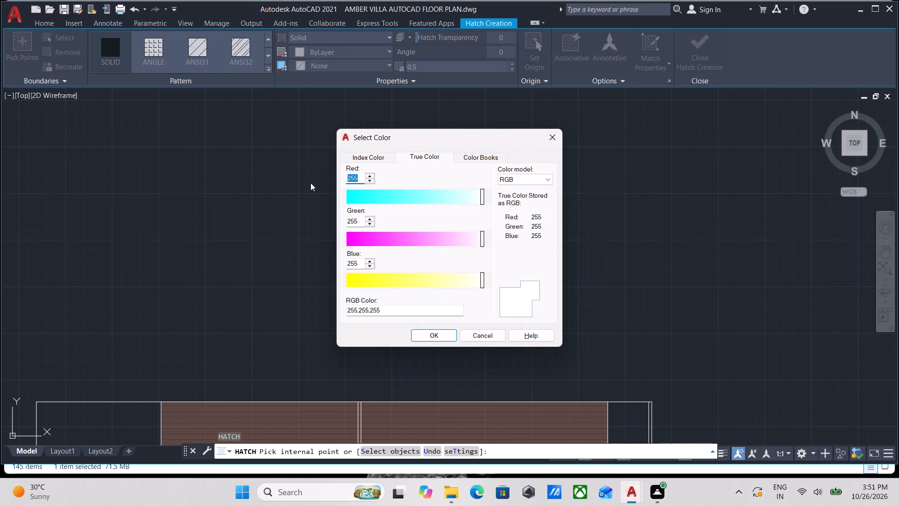
text(192)
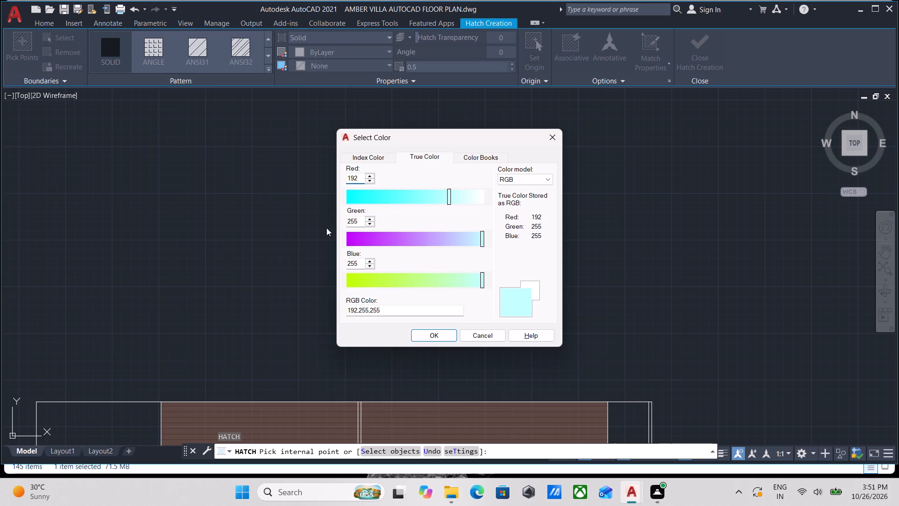
drag(360, 223, 324, 229)
text(192)
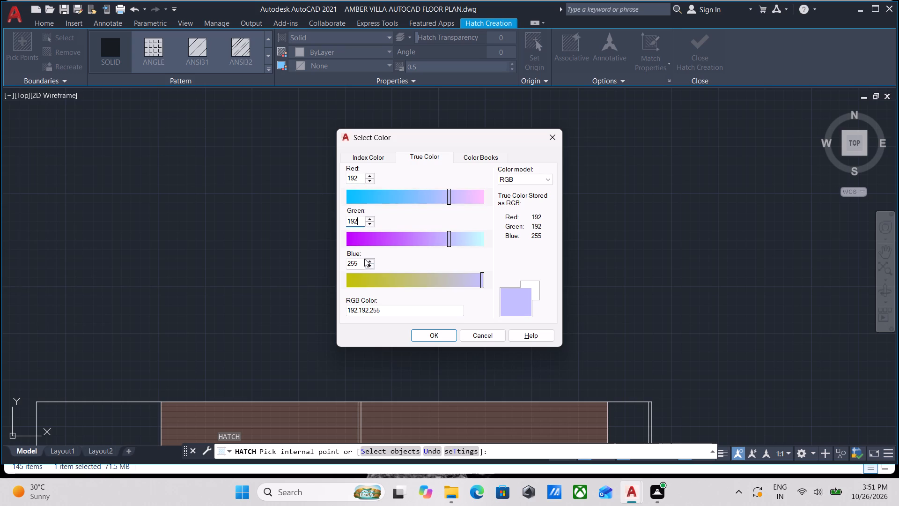
drag(361, 261, 324, 268)
text(192)
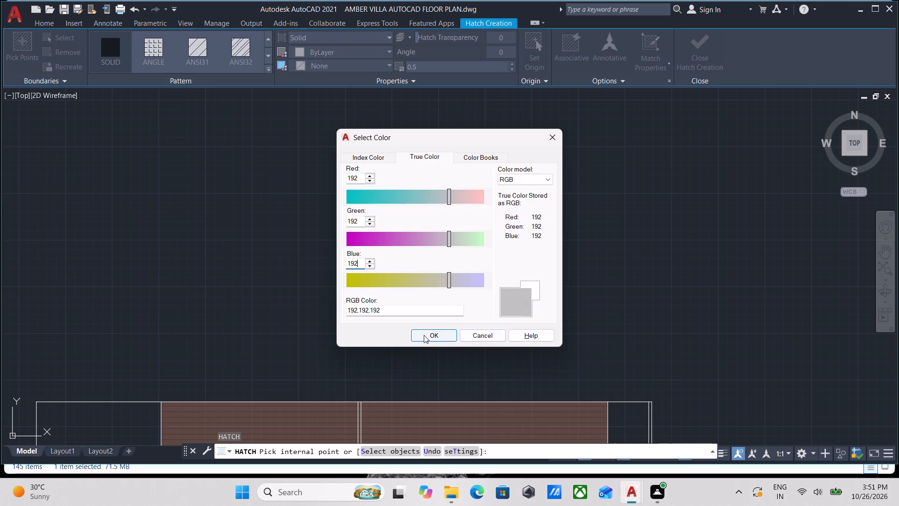
click(425, 335)
Fill the northeast corner area east of the brown-hatched terrace with the solid grey hatch.
scroll(579, 331, down, 2)
middle_drag(571, 321, 468, 197)
scroll(497, 290, up, 3)
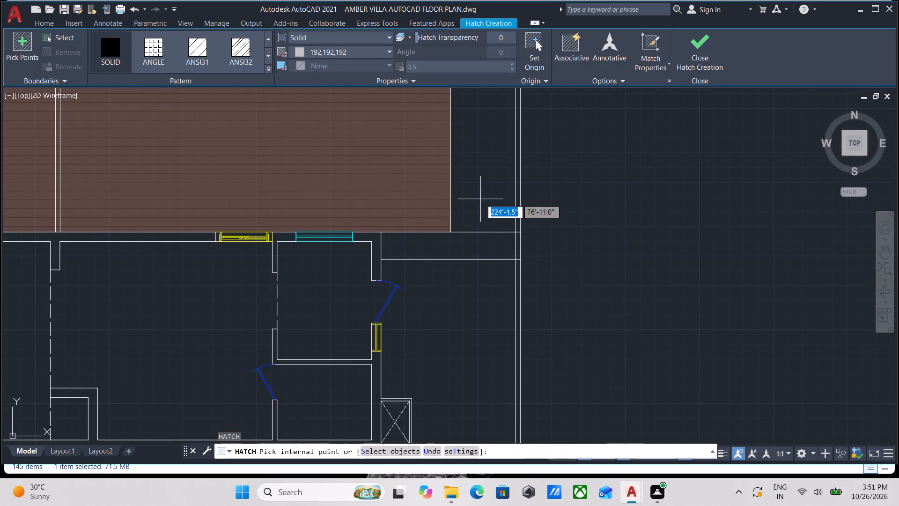
click(479, 196)
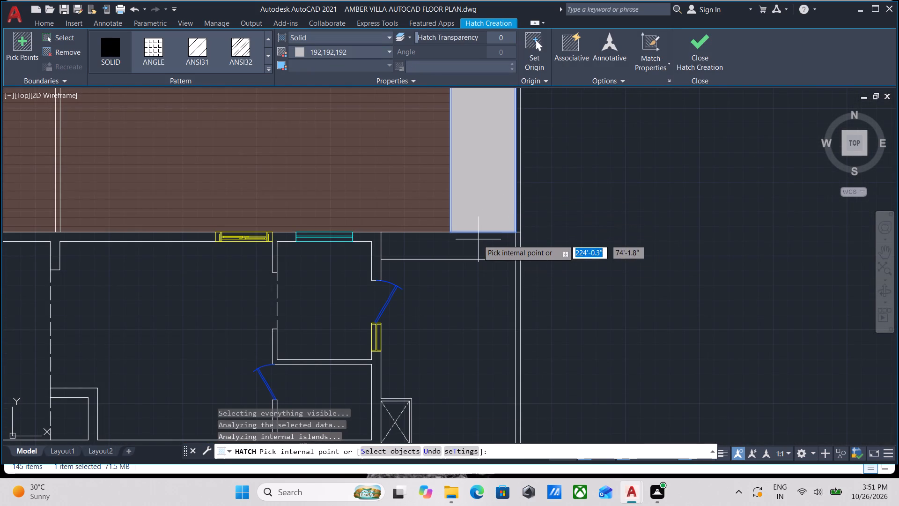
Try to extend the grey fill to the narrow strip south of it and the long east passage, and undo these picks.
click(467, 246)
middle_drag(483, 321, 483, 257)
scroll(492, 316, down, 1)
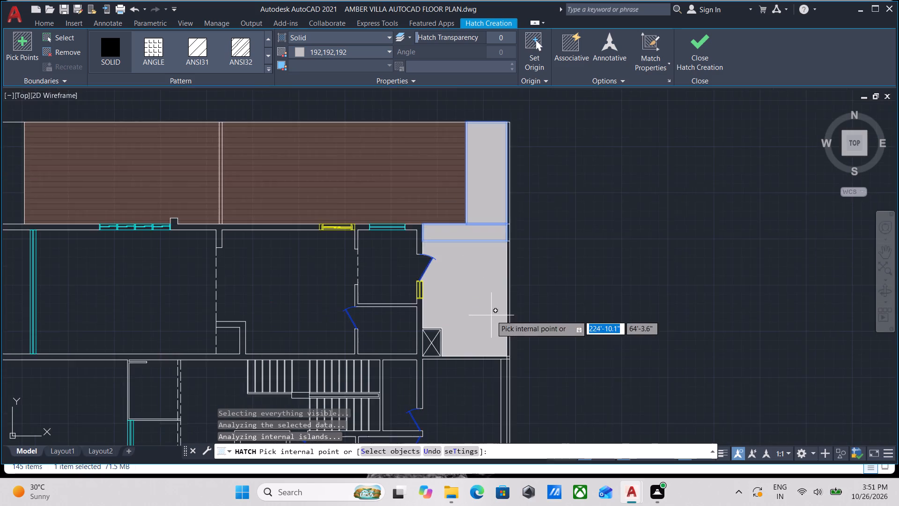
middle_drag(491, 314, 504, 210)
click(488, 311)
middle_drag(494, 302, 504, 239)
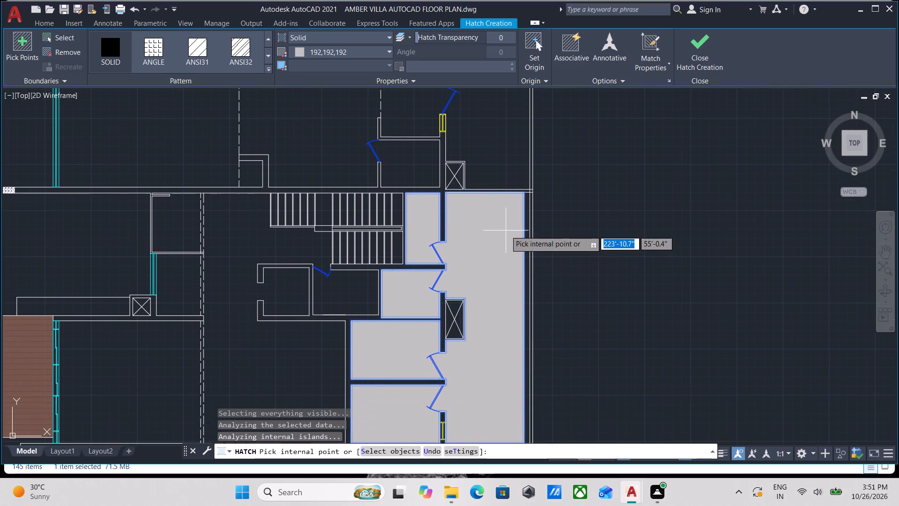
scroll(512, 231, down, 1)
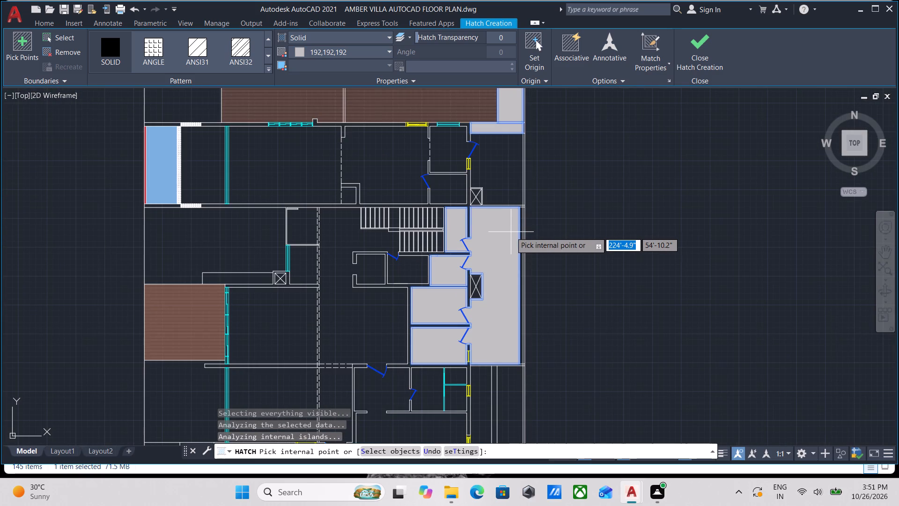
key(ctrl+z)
Set the hatch transparency to 10, add the narrow strip and the area beside the northern crossed shaft to the grey fill, and finish.
middle_drag(501, 175, 511, 288)
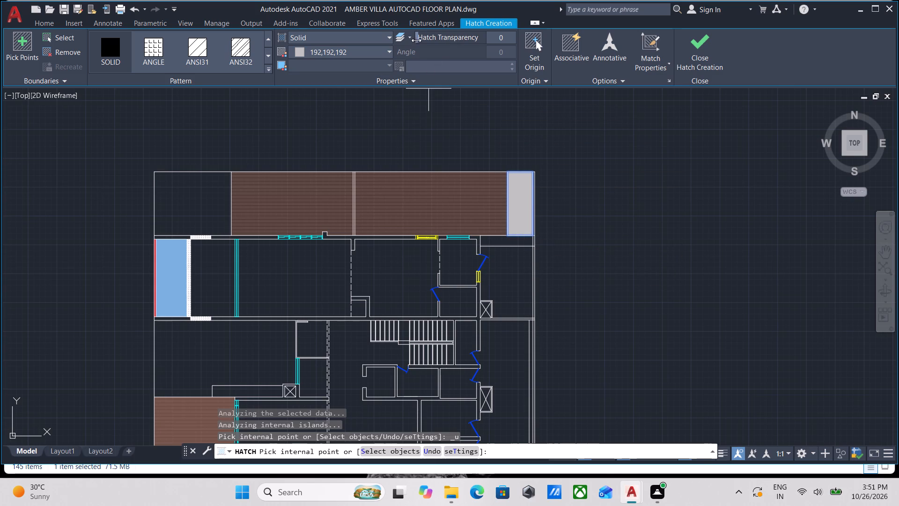
drag(420, 38, 448, 38)
scroll(533, 283, up, 2)
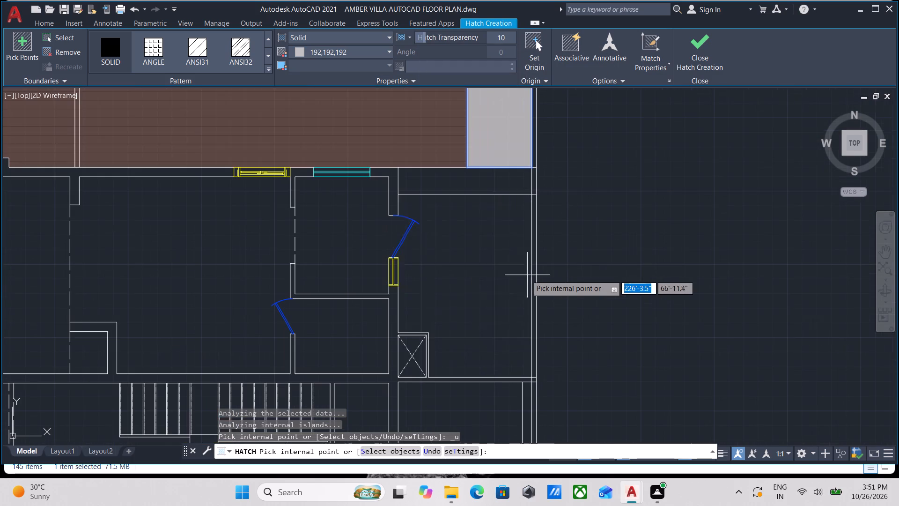
click(494, 179)
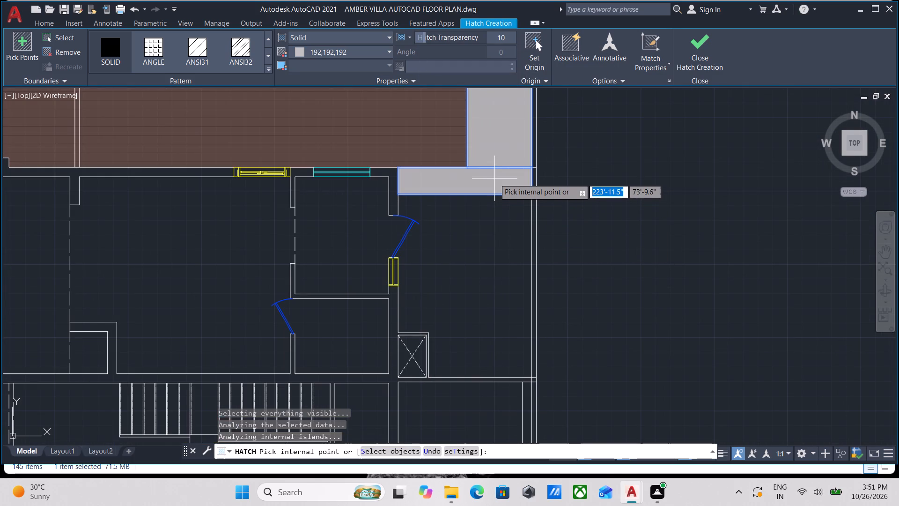
click(493, 227)
middle_drag(493, 275, 468, 141)
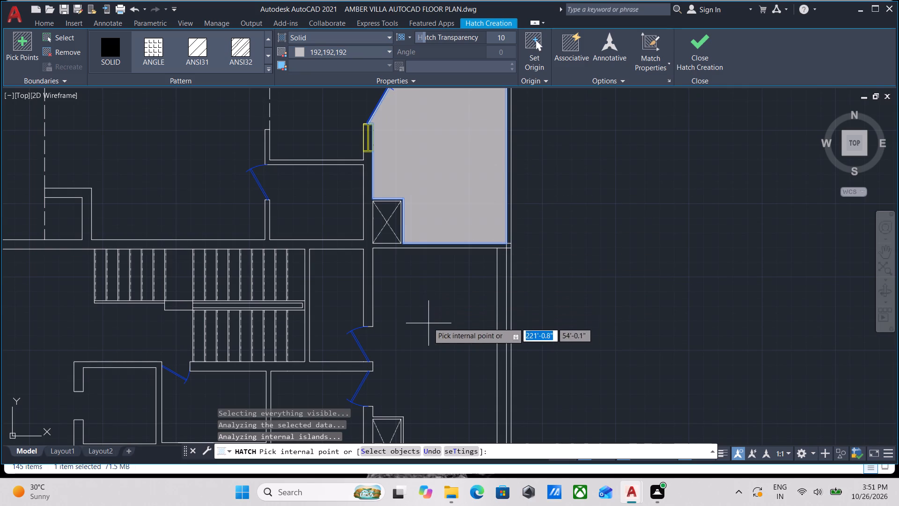
middle_drag(421, 311, 449, 228)
scroll(474, 233, down, 1)
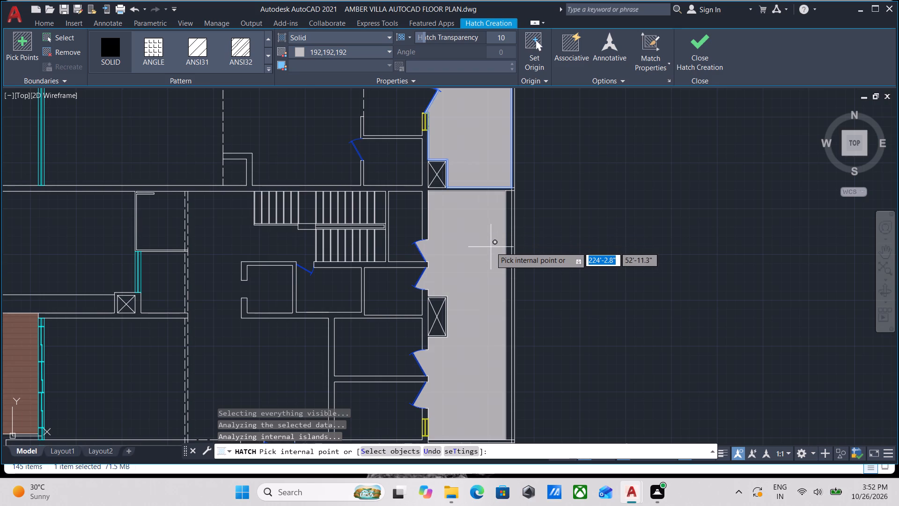
scroll(491, 244, up, 1)
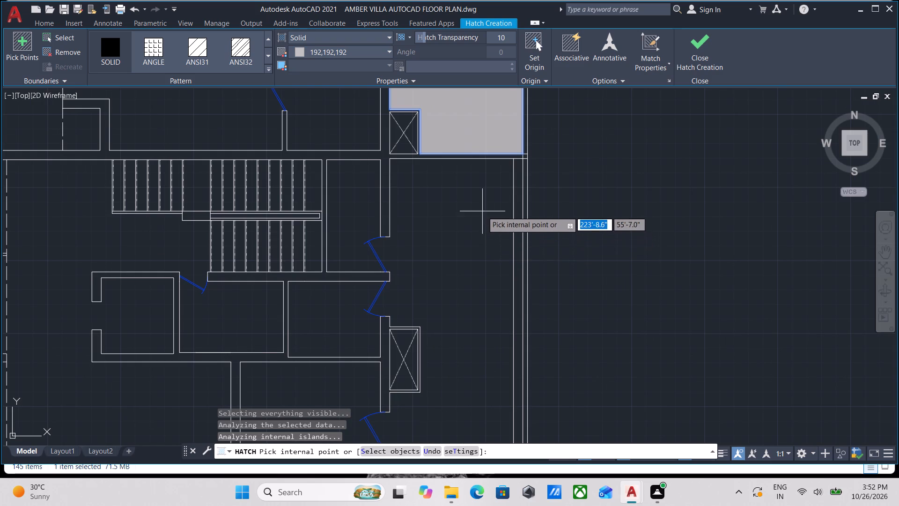
middle_drag(482, 212, 484, 318)
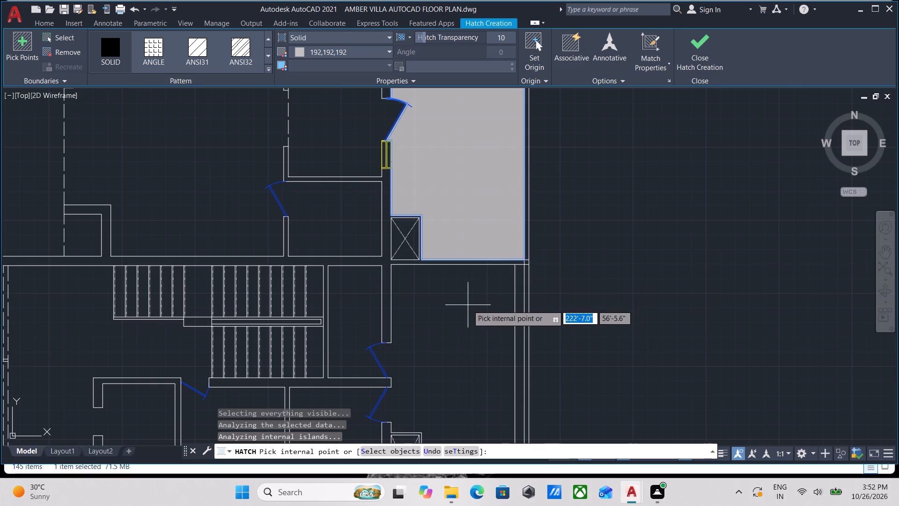
middle_drag(468, 305, 492, 216)
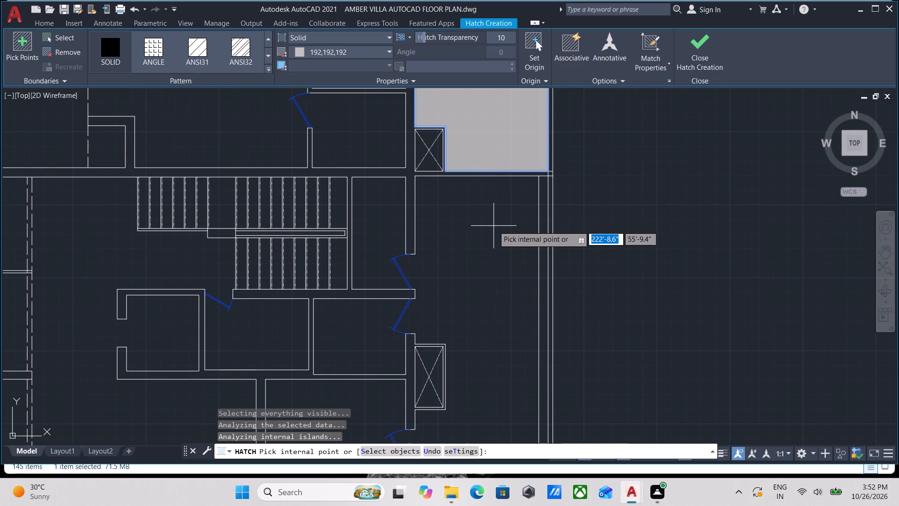
key(Escape)
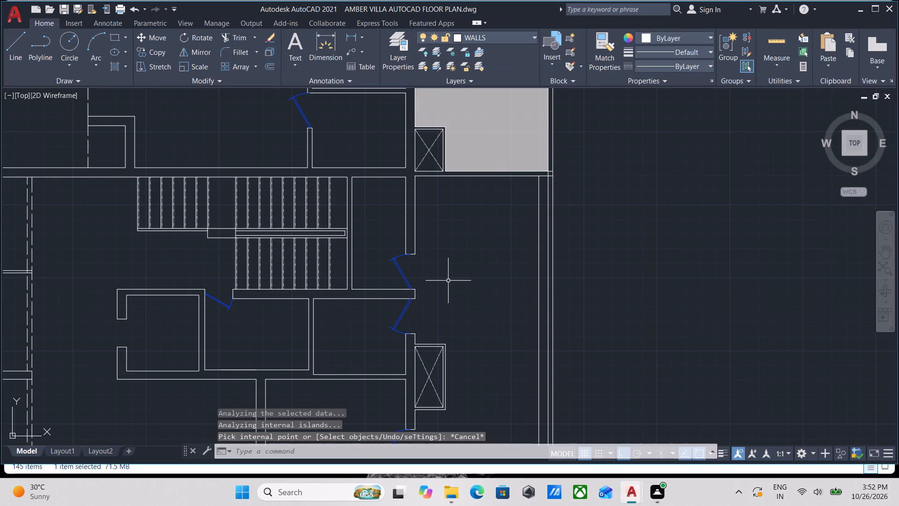
Draw a 2'-6" line closing the door opening onto the east passage, just east of the staircase.
key(l)
key(Return)
scroll(422, 262, up, 3)
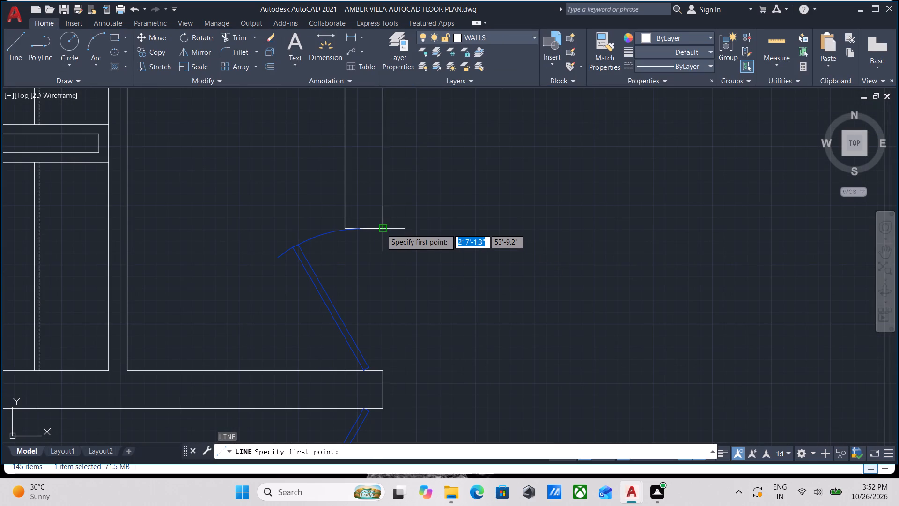
click(381, 229)
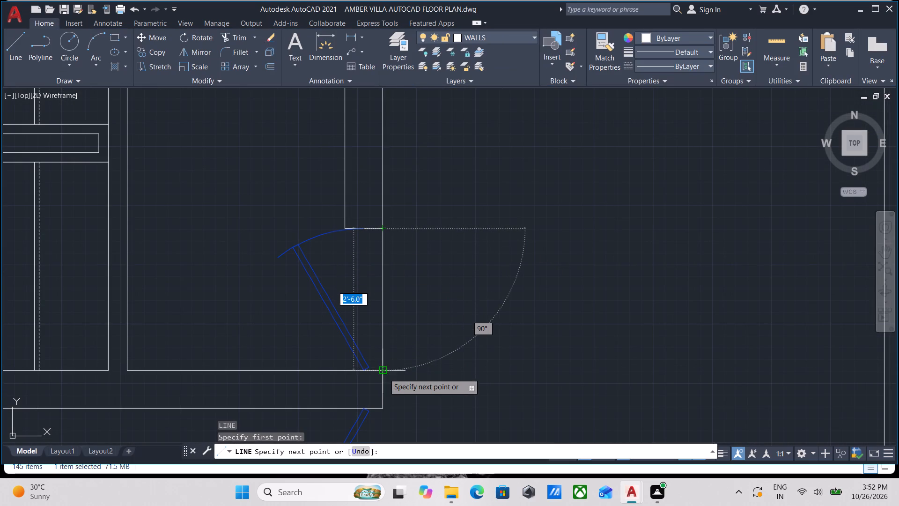
click(384, 372)
key(Escape)
Draw a 2'-6" line closing the adjacent door opening to the south, just north of the passage's crossed shaft.
scroll(453, 358, down, 2)
middle_drag(453, 360, 460, 260)
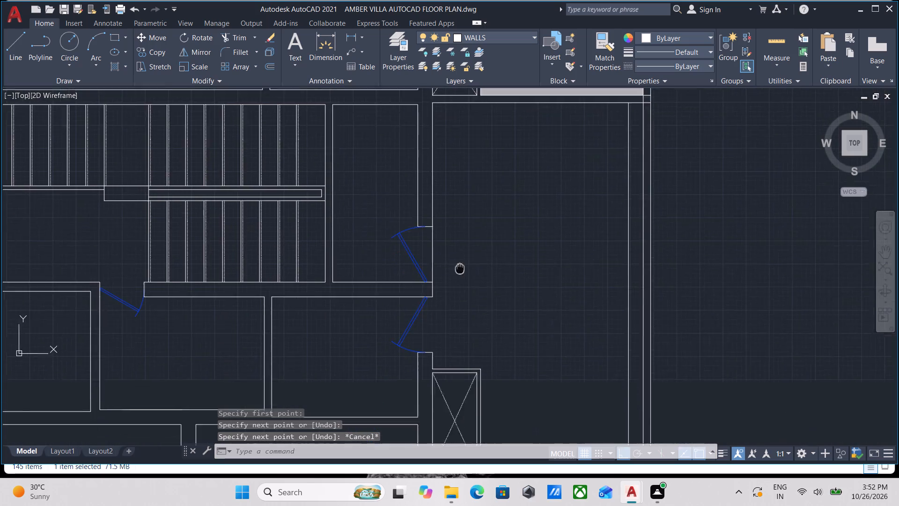
middle_drag(460, 260, 464, 238)
scroll(437, 257, up, 2)
key(l)
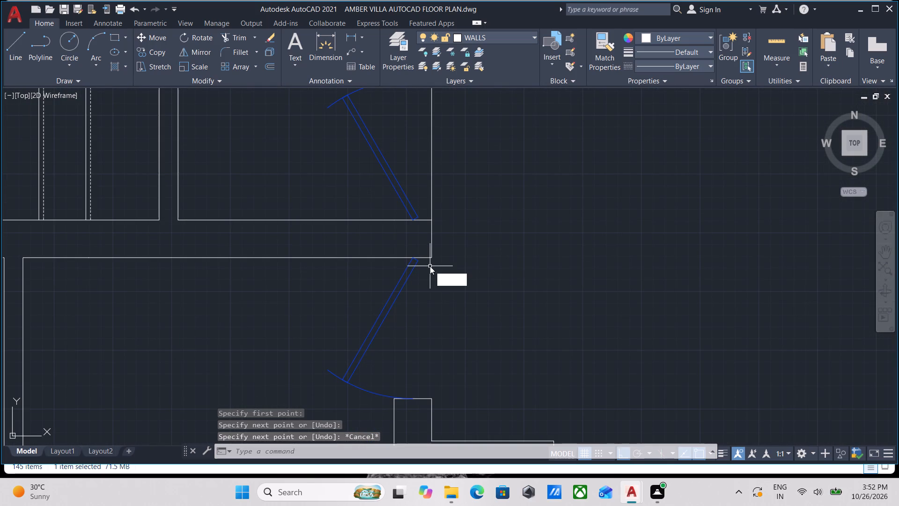
key(Return)
click(432, 258)
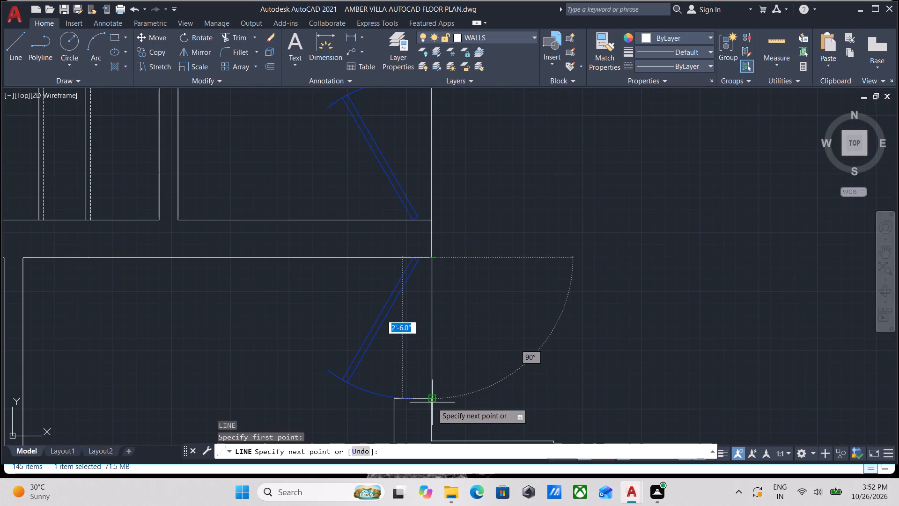
click(432, 399)
key(Escape)
Draw a line closing the door opening onto the east passage, just south of the passage's crossed shaft.
scroll(520, 301, down, 2)
middle_drag(520, 301, 513, 214)
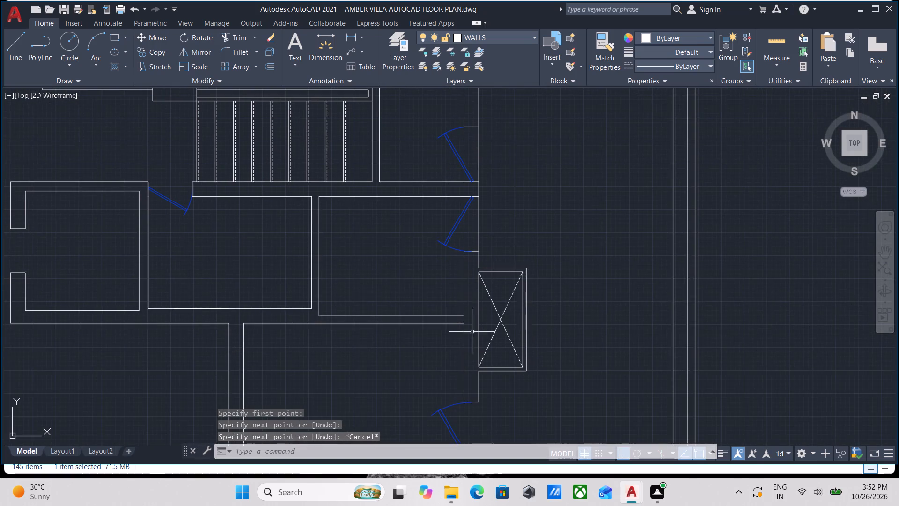
middle_drag(473, 332, 480, 205)
middle_drag(497, 348, 478, 266)
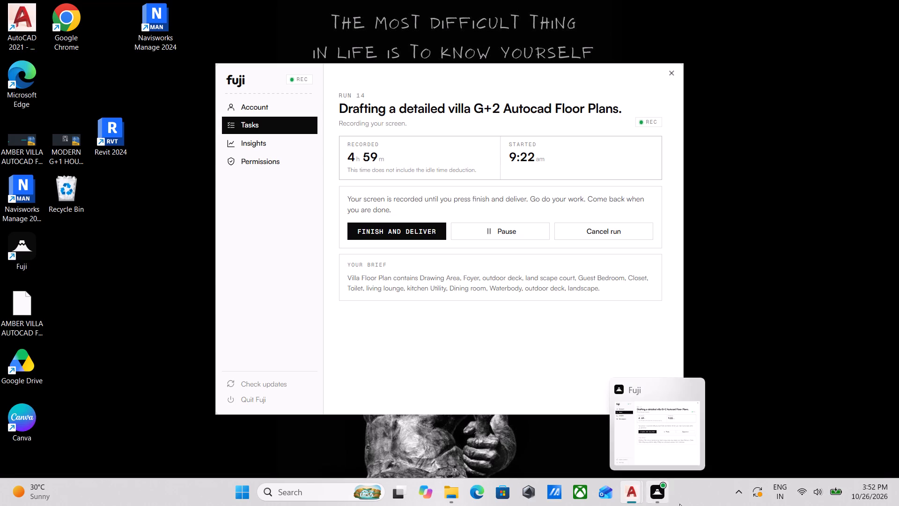
scroll(457, 300, down, 1)
middle_drag(456, 300, 365, 268)
scroll(389, 266, up, 1)
middle_drag(389, 266, 411, 313)
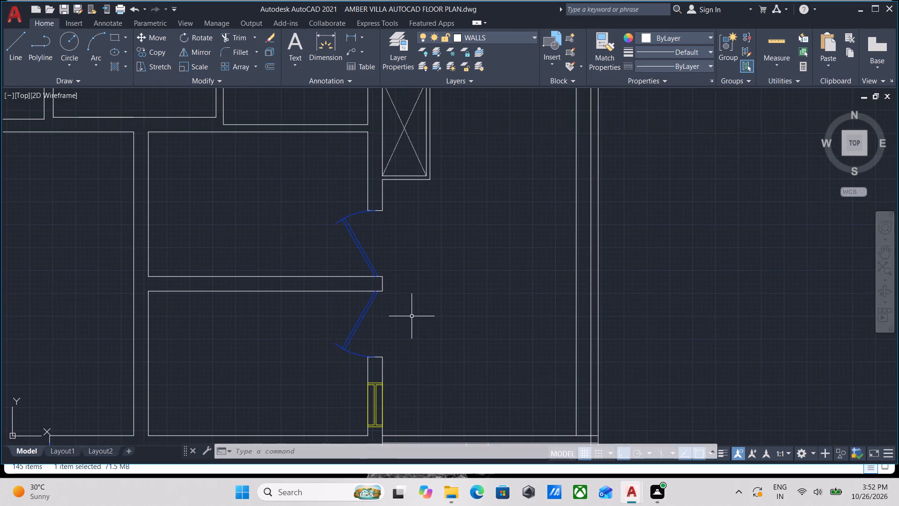
middle_drag(413, 318, 419, 402)
key(l)
key(Return)
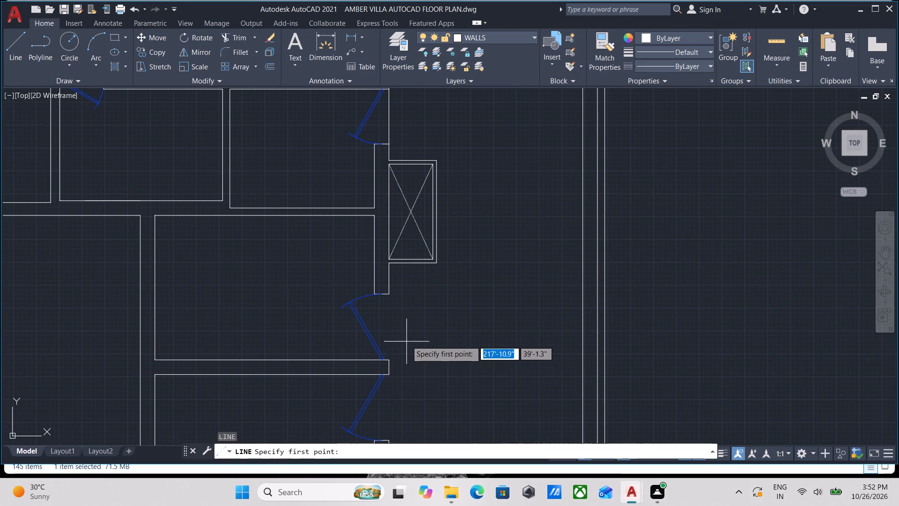
scroll(403, 334, up, 1)
click(381, 269)
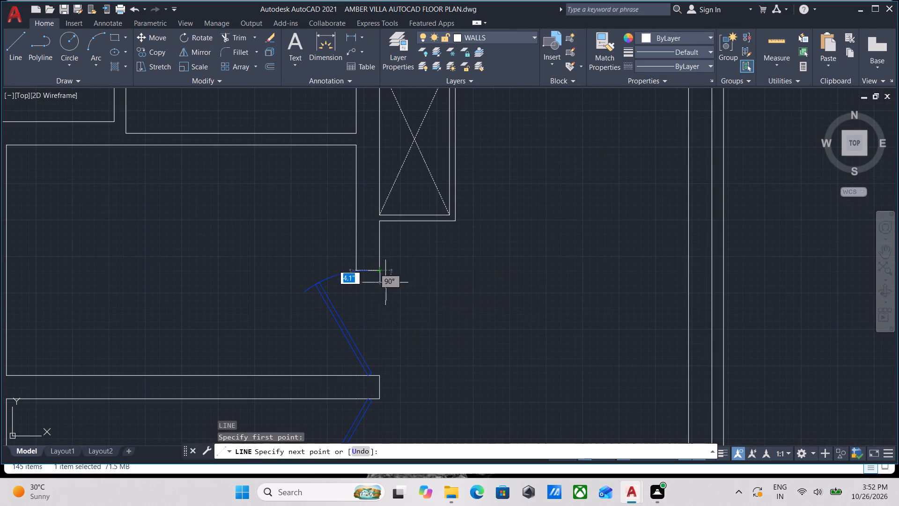
click(379, 372)
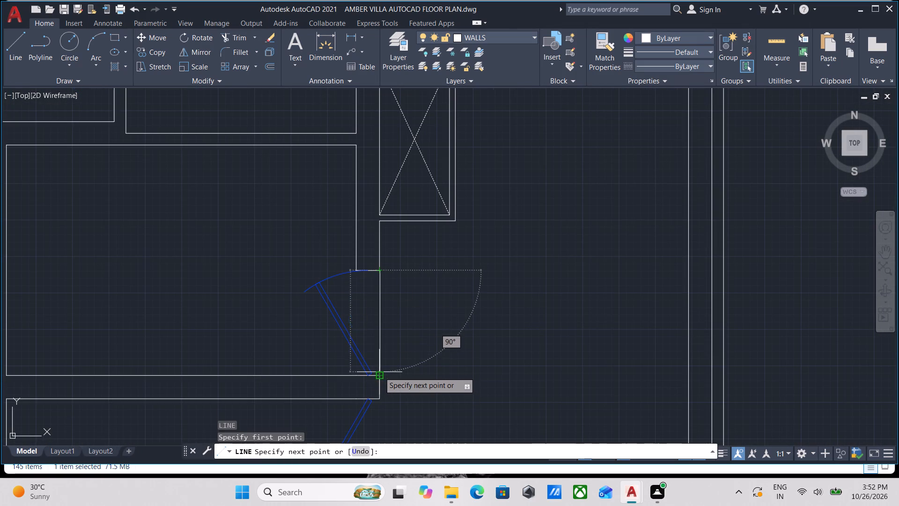
key(Escape)
Draw a 3' line closing the adjacent door opening to the south, just above the yellow window.
scroll(393, 365, down, 2)
middle_drag(394, 366, 398, 325)
scroll(428, 335, down, 2)
middle_drag(430, 338, 427, 322)
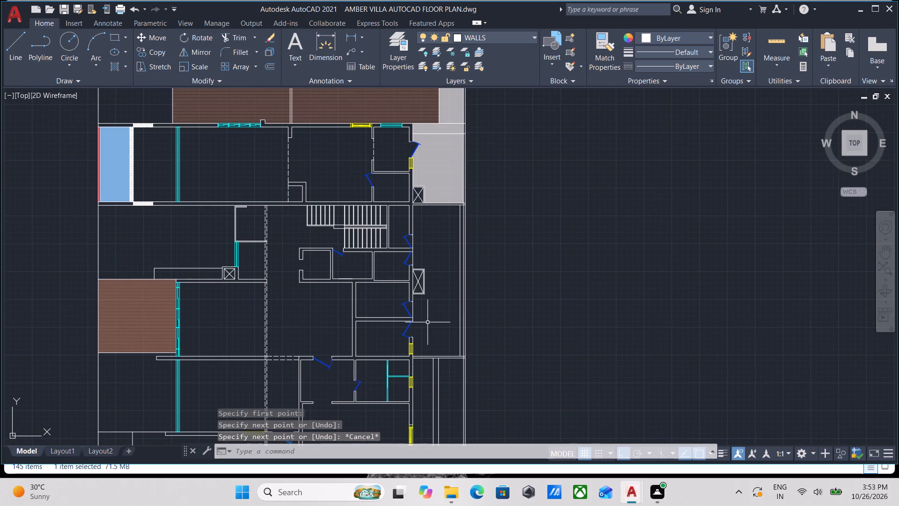
scroll(419, 320, up, 5)
middle_drag(383, 337, 390, 311)
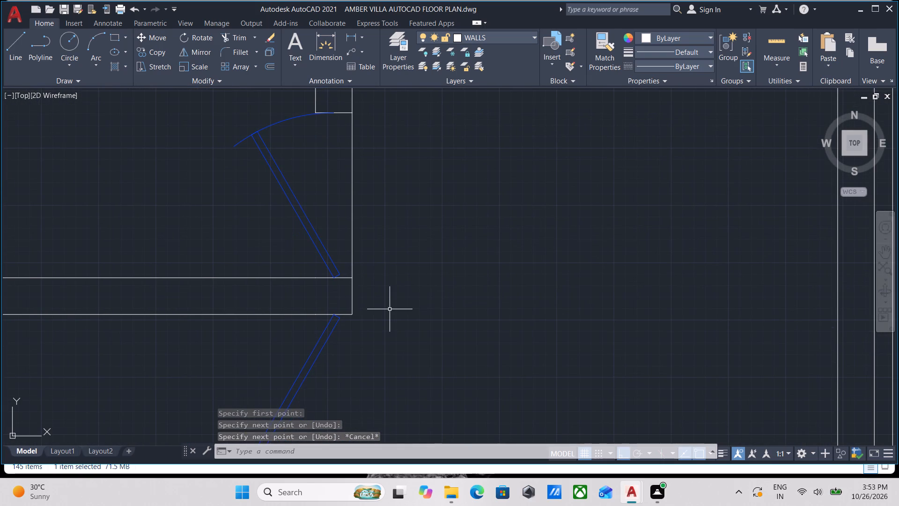
key(l)
key(Return)
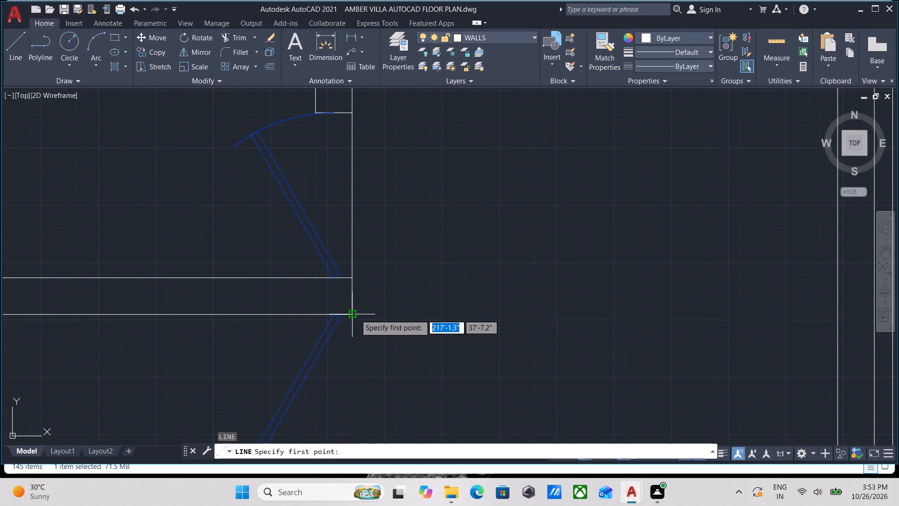
click(355, 314)
middle_drag(368, 412, 433, 248)
scroll(460, 269, down, 1)
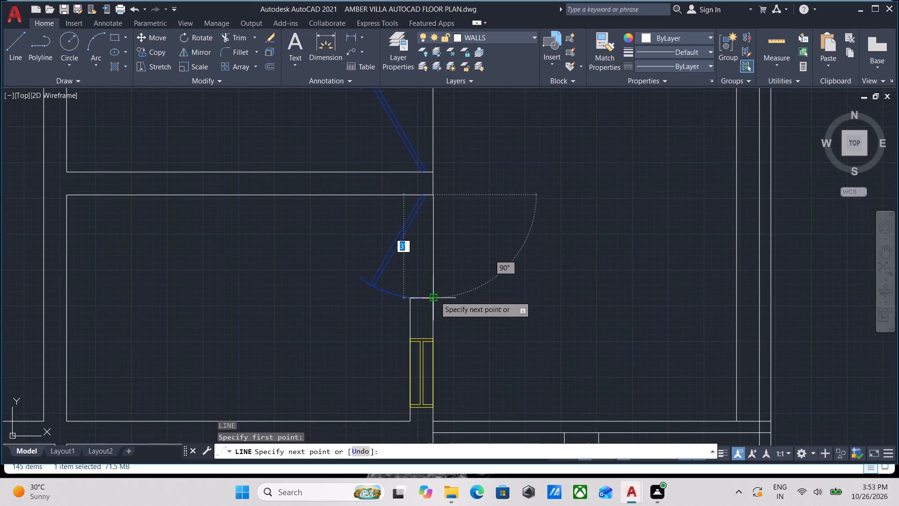
click(435, 296)
scroll(462, 273, down, 2)
middle_drag(461, 275, 421, 336)
key(Escape)
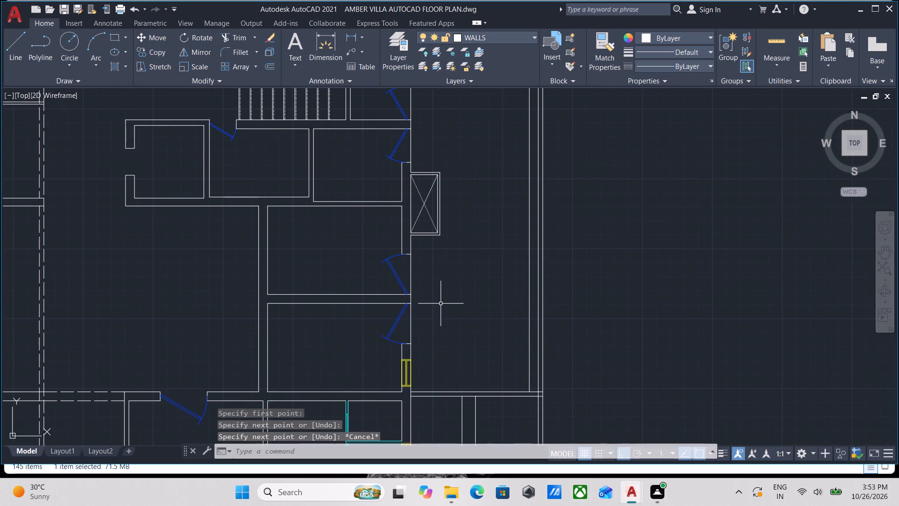
Fill the long east passage with a solid 192,192,192 grey hatch, set its transparency to 8, and finish.
scroll(441, 303, down, 1)
middle_drag(441, 303, 383, 329)
middle_drag(409, 305, 400, 371)
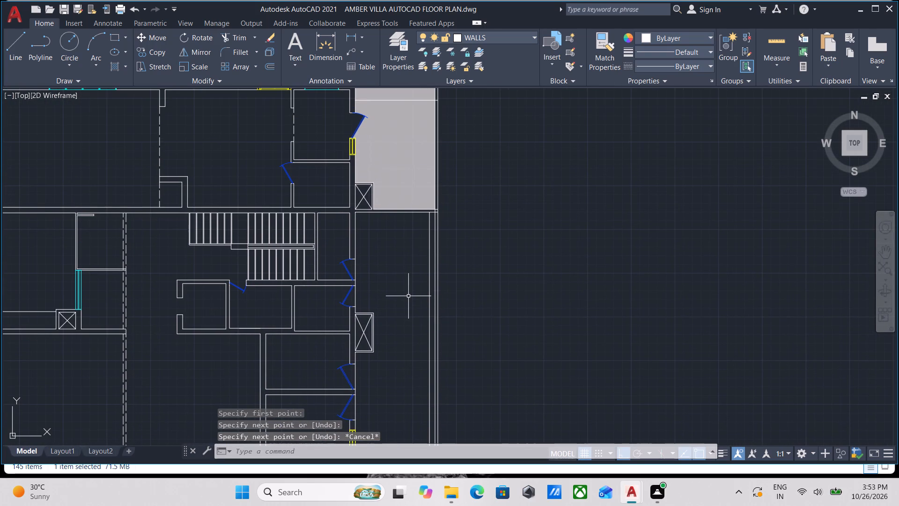
key(h)
key(Return)
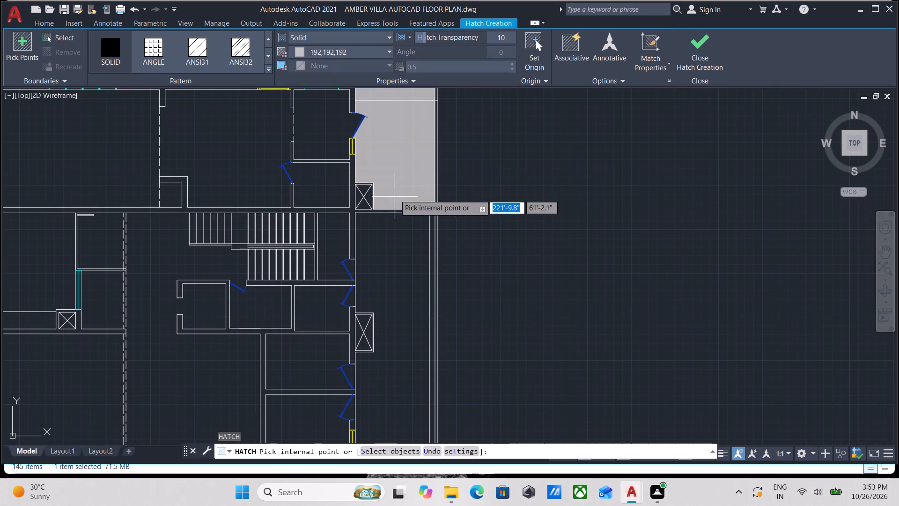
click(386, 275)
scroll(429, 284, up, 2)
scroll(516, 180, down, 1)
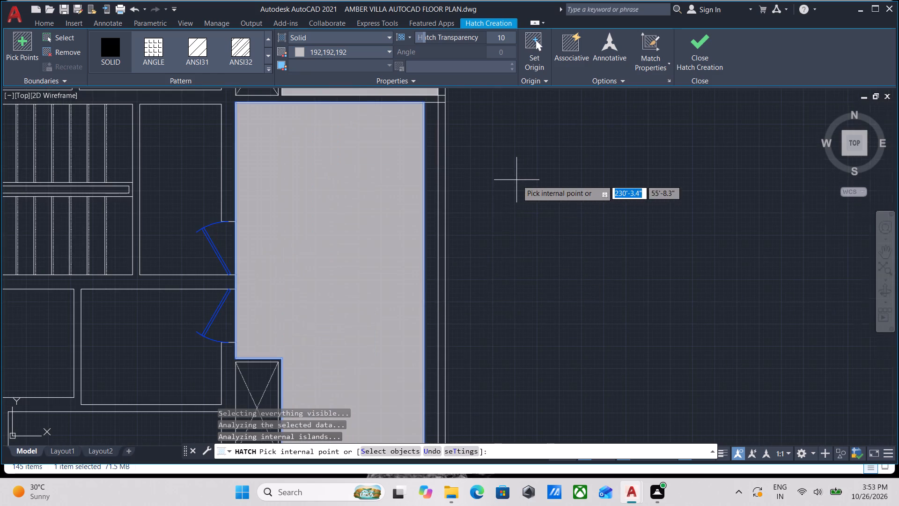
middle_drag(517, 180, 518, 208)
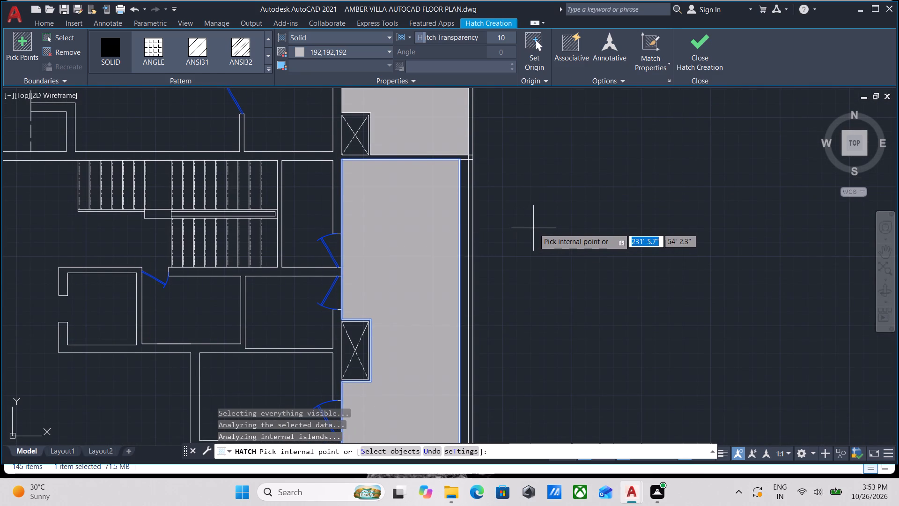
scroll(531, 211, up, 1)
middle_drag(505, 170, 525, 233)
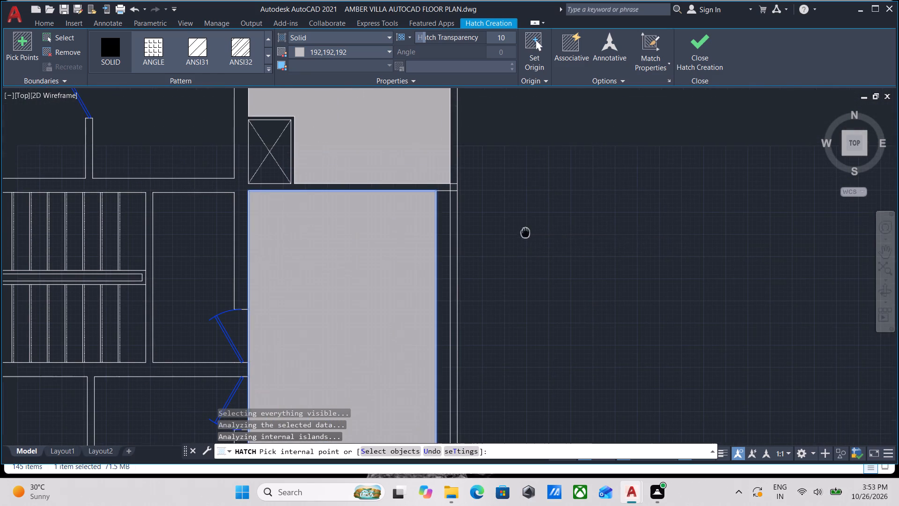
middle_drag(525, 233, 526, 233)
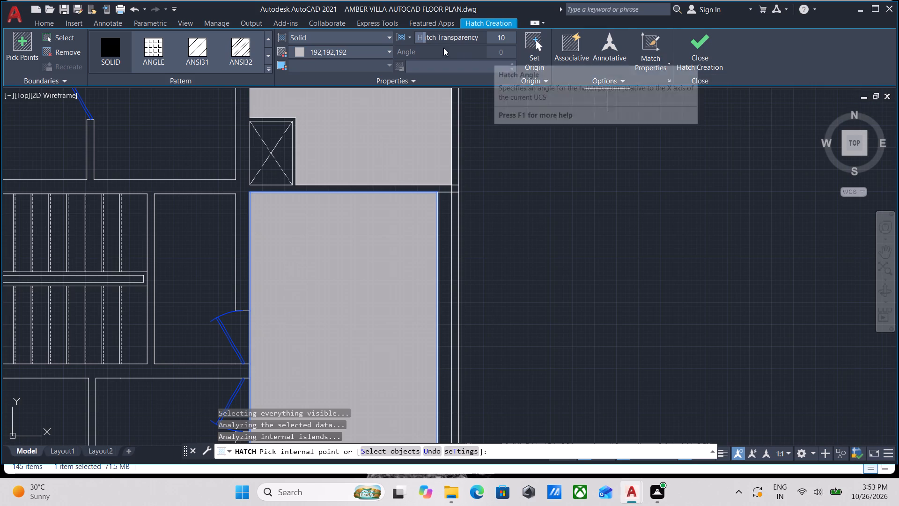
click(419, 34)
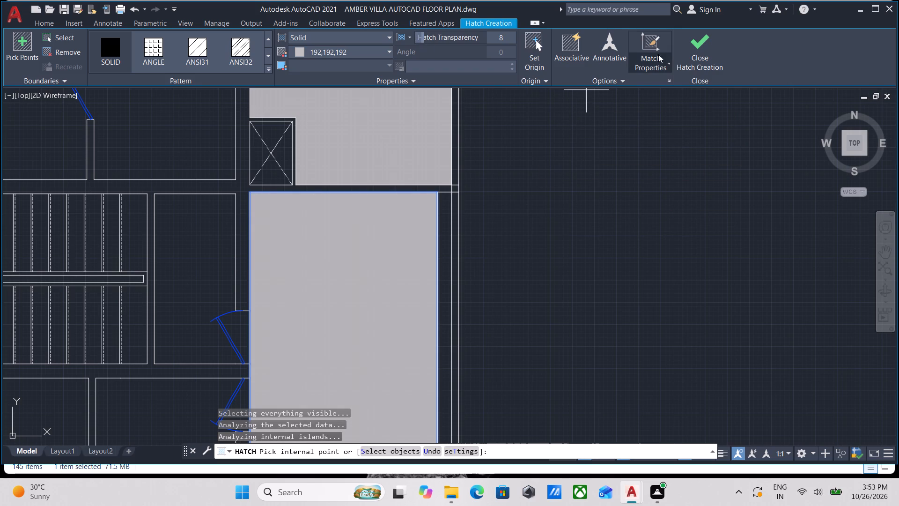
click(695, 48)
Start a new solid hatch in black 0,0,0 and fill the outer boundary wall strip east of the passage.
key(h)
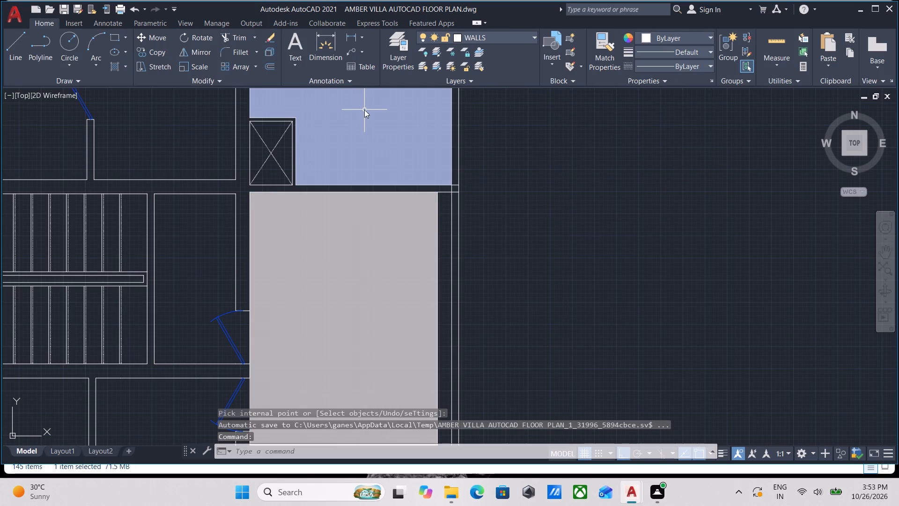
key(Return)
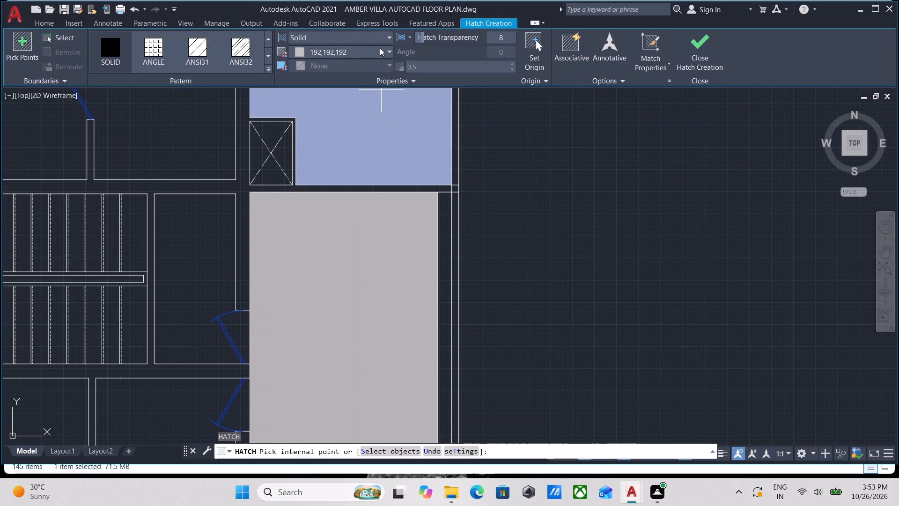
click(302, 52)
click(292, 112)
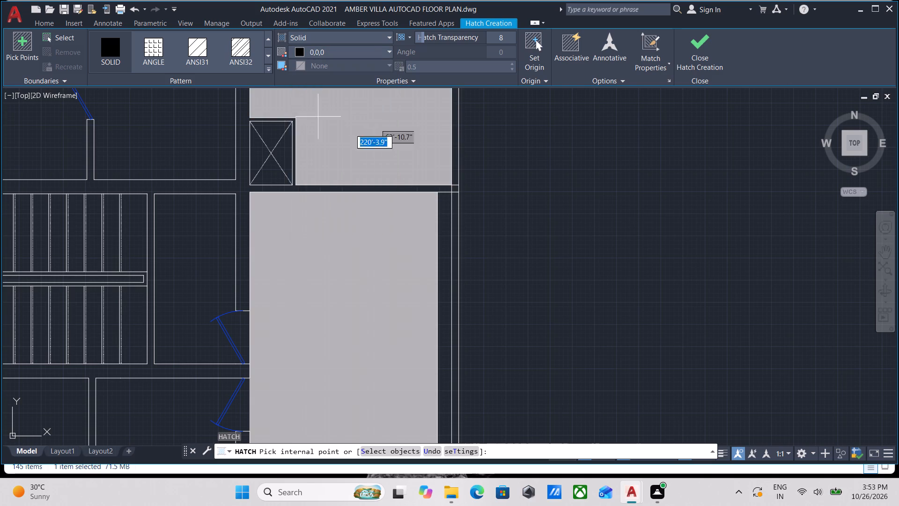
scroll(507, 284, down, 1)
middle_drag(504, 284, 482, 153)
scroll(452, 275, up, 2)
scroll(451, 275, down, 1)
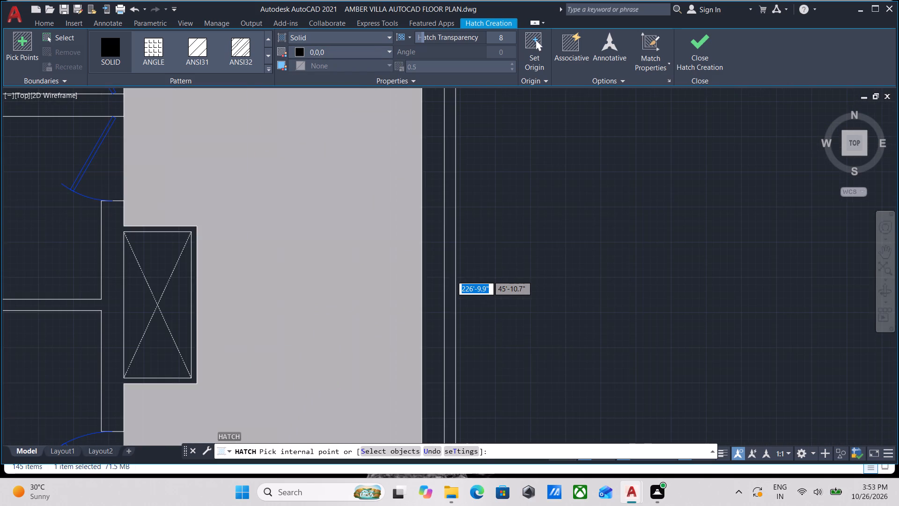
click(451, 275)
scroll(467, 243, down, 1)
middle_drag(467, 243, 463, 328)
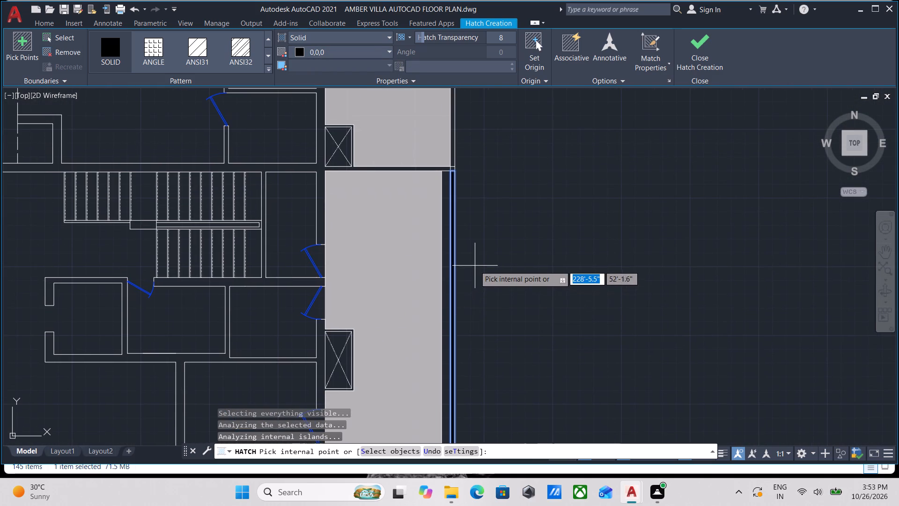
Add the small wall-junction square at the north end of the outer strip to the black hatch.
scroll(557, 252, down, 1)
middle_drag(557, 252, 654, 302)
scroll(638, 255, up, 2)
scroll(545, 265, up, 2)
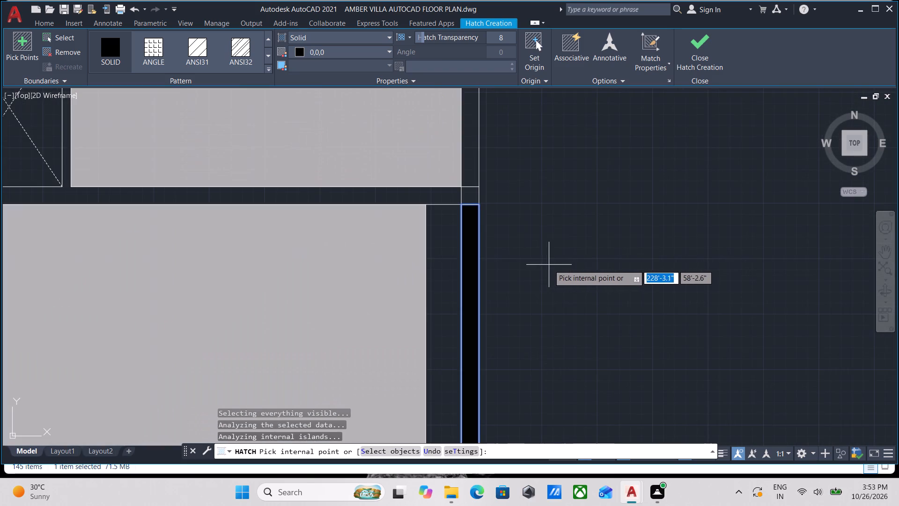
scroll(569, 251, down, 2)
middle_drag(590, 251, 631, 251)
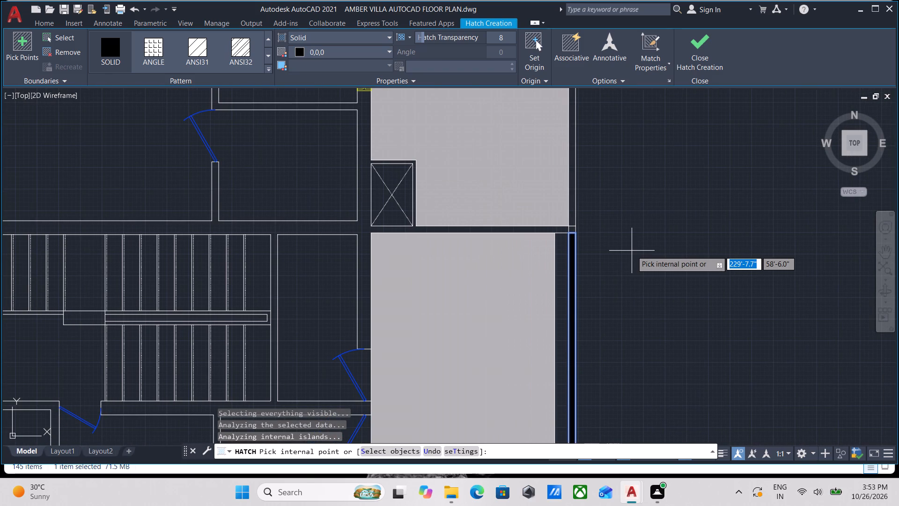
scroll(572, 228, up, 3)
click(572, 233)
scroll(639, 274, down, 2)
middle_drag(639, 274, 502, 134)
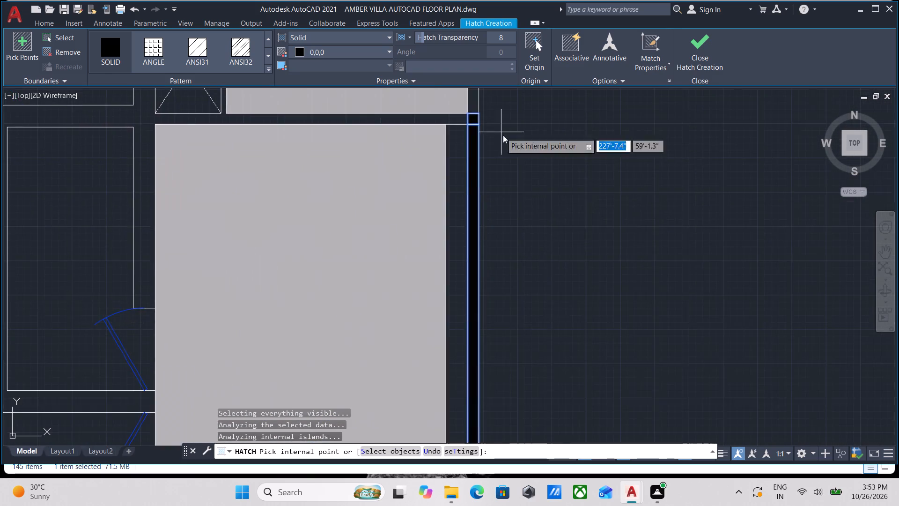
Inspect the walls at the passage's south end and around the northern crossed shaft for further fill areas, and end the hatch.
scroll(546, 258, down, 3)
middle_drag(546, 260, 508, 161)
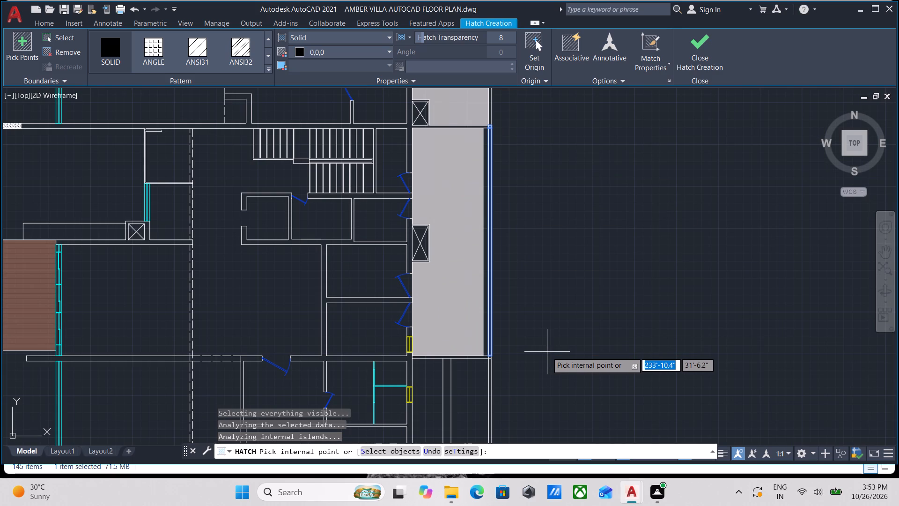
scroll(492, 402, up, 3)
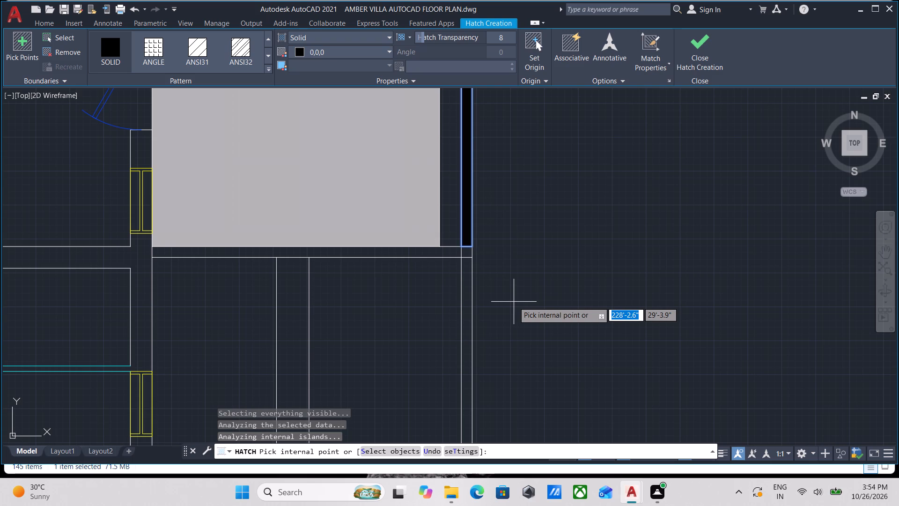
middle_drag(525, 328, 560, 448)
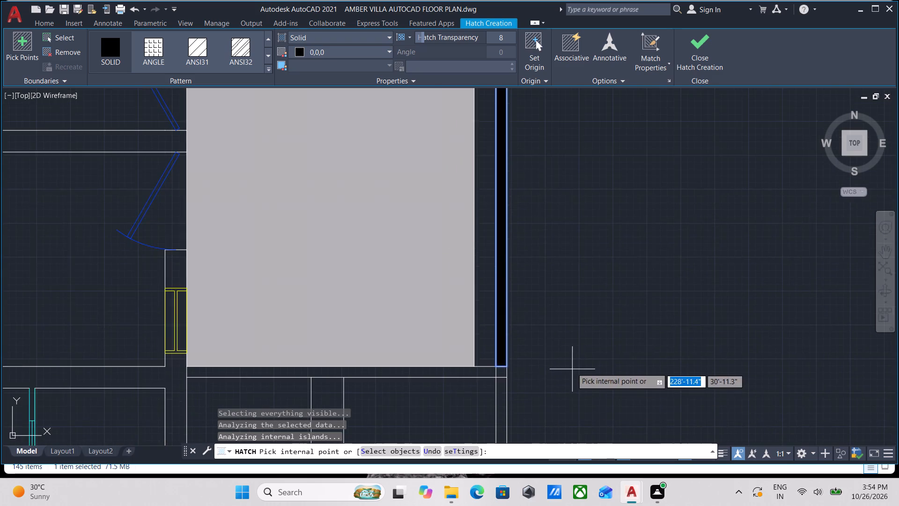
scroll(572, 367, down, 1)
middle_drag(571, 367, 537, 287)
scroll(565, 345, down, 1)
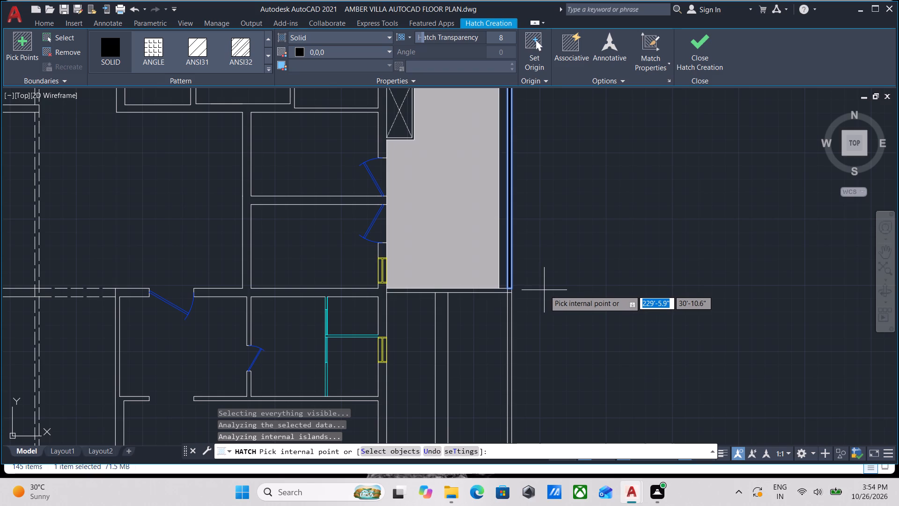
scroll(591, 293, down, 2)
middle_drag(591, 293, 580, 446)
middle_drag(602, 300, 604, 344)
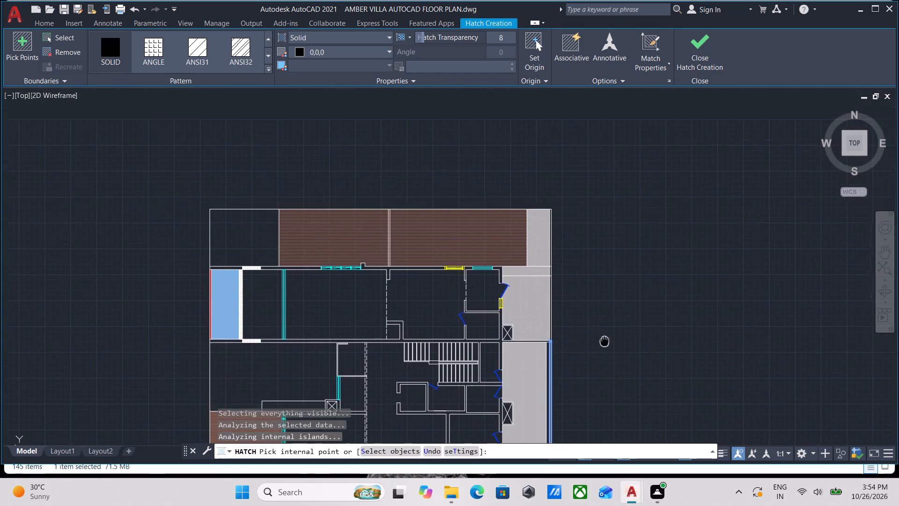
middle_drag(604, 344, 607, 365)
scroll(590, 373, up, 3)
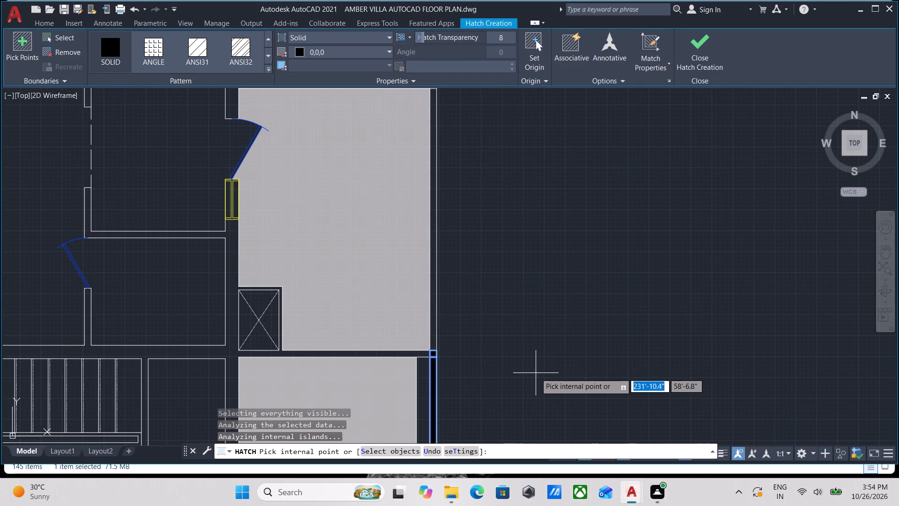
middle_drag(533, 373, 651, 312)
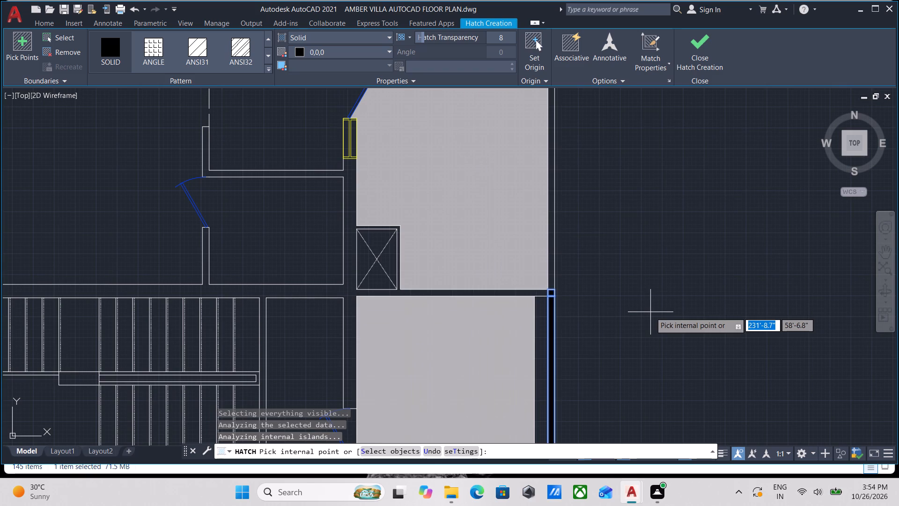
key(Escape)
Draw a short line from the passage's northwest corner to the northern crossed shaft's southwest corner, closing the wall end.
scroll(339, 329, up, 2)
middle_drag(357, 298, 356, 320)
key(l)
key(Return)
scroll(361, 279, up, 2)
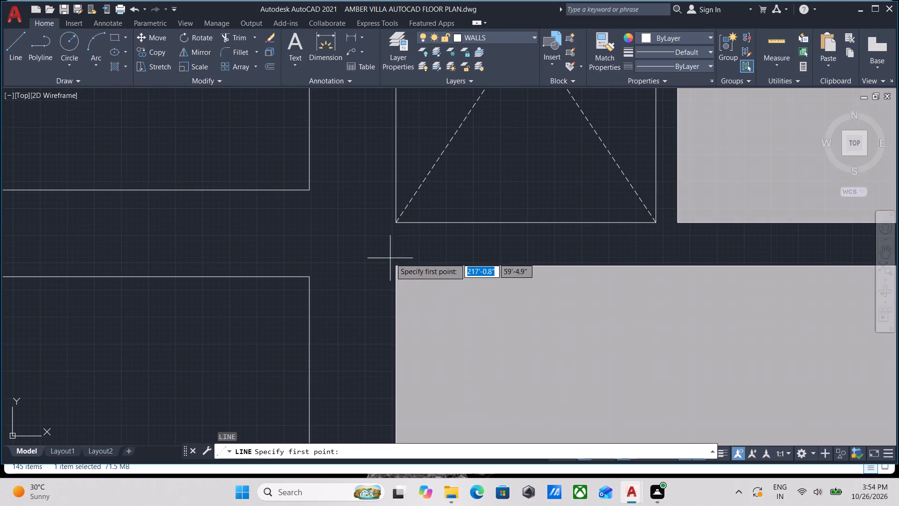
click(397, 266)
click(393, 223)
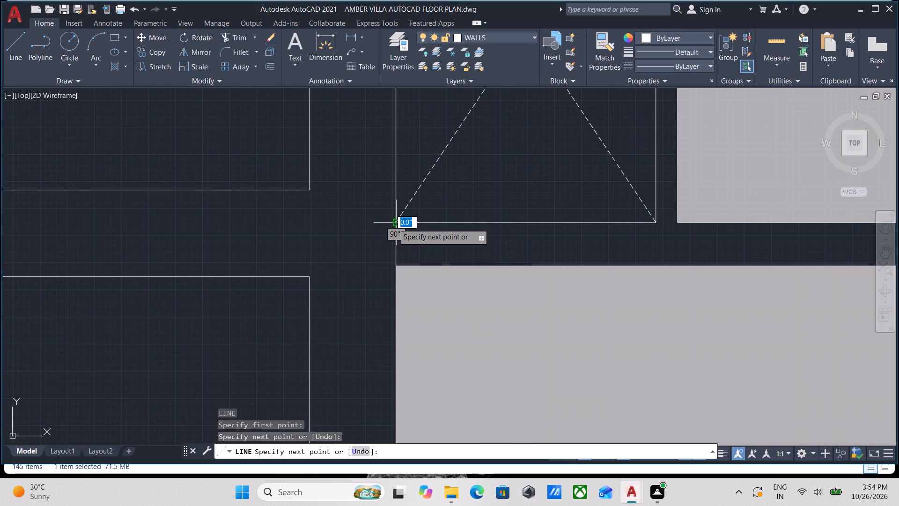
End the line and inspect the walls around the northern crossed shaft, the eastern strip and the north deck for unfilled areas.
key(Escape)
scroll(473, 235, down, 2)
middle_drag(472, 237, 371, 266)
middle_drag(425, 263, 385, 285)
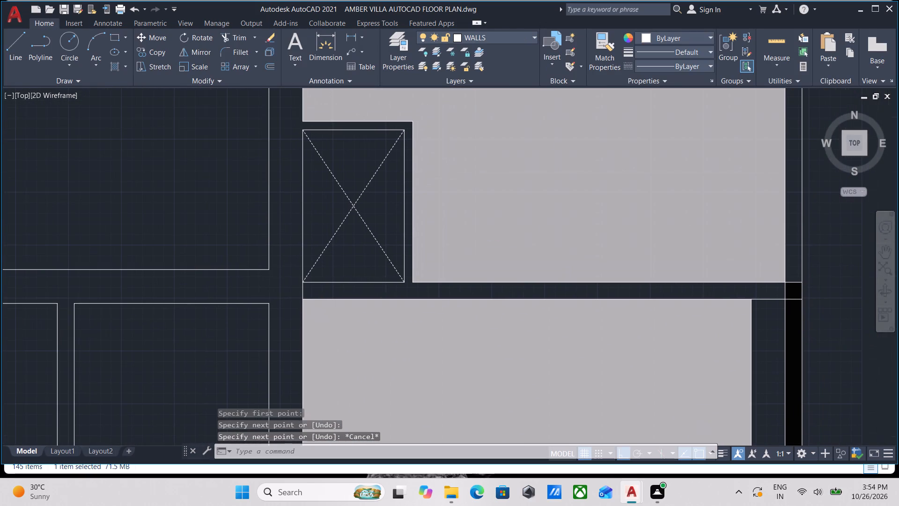
scroll(347, 296, up, 1)
scroll(337, 293, down, 1)
middle_drag(337, 293, 390, 304)
scroll(394, 305, down, 1)
scroll(524, 315, down, 2)
middle_drag(525, 315, 390, 317)
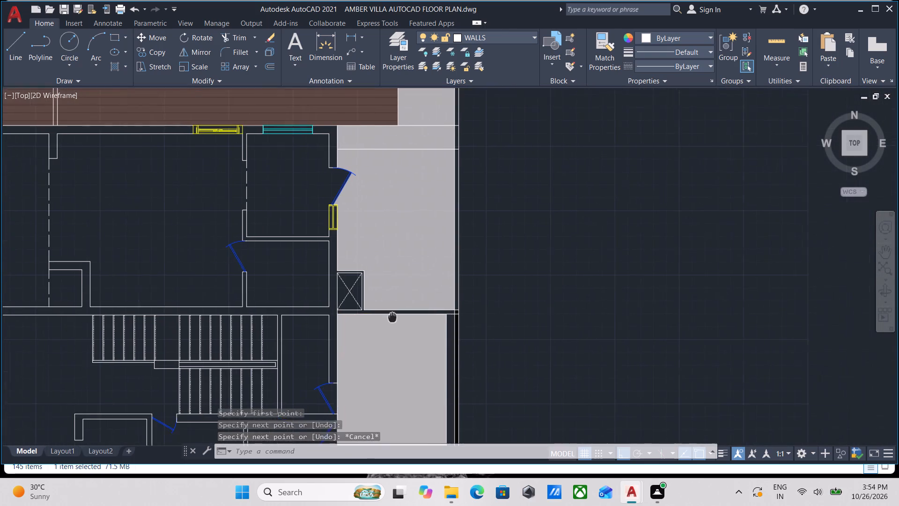
middle_drag(390, 317, 384, 316)
scroll(454, 318, up, 3)
scroll(471, 306, down, 1)
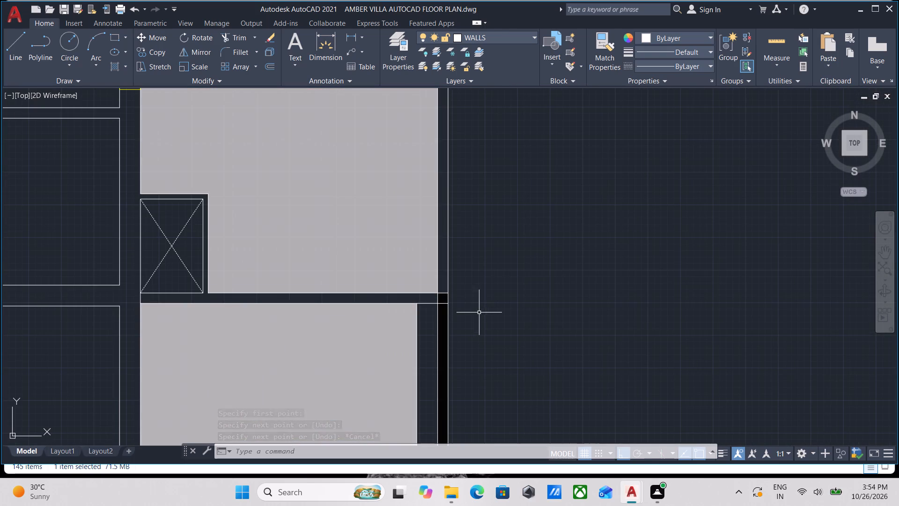
scroll(556, 299, down, 1)
middle_drag(555, 299, 553, 371)
scroll(528, 293, down, 1)
middle_drag(527, 294, 520, 369)
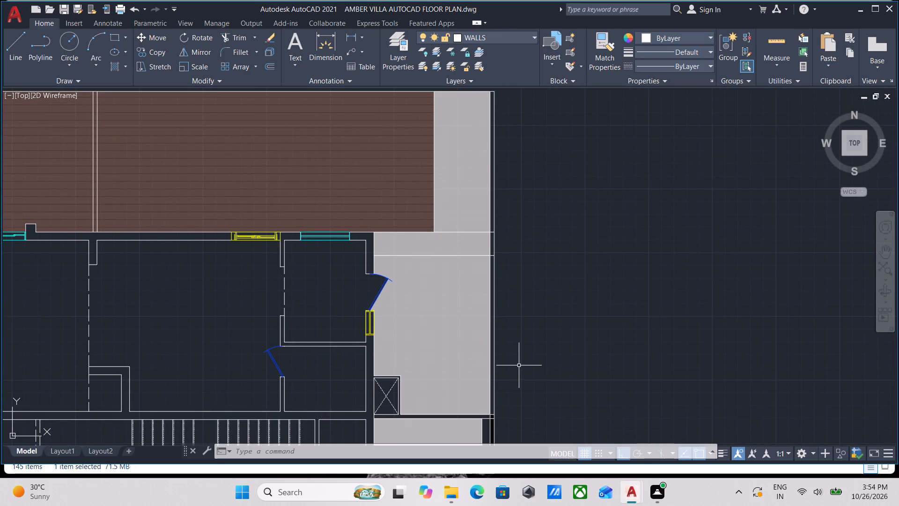
scroll(513, 268, up, 2)
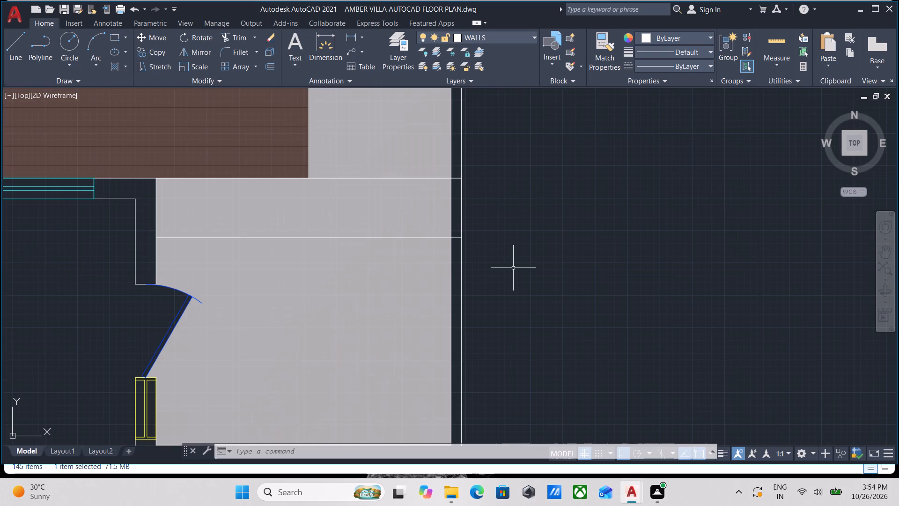
scroll(513, 268, down, 2)
middle_drag(514, 268, 552, 313)
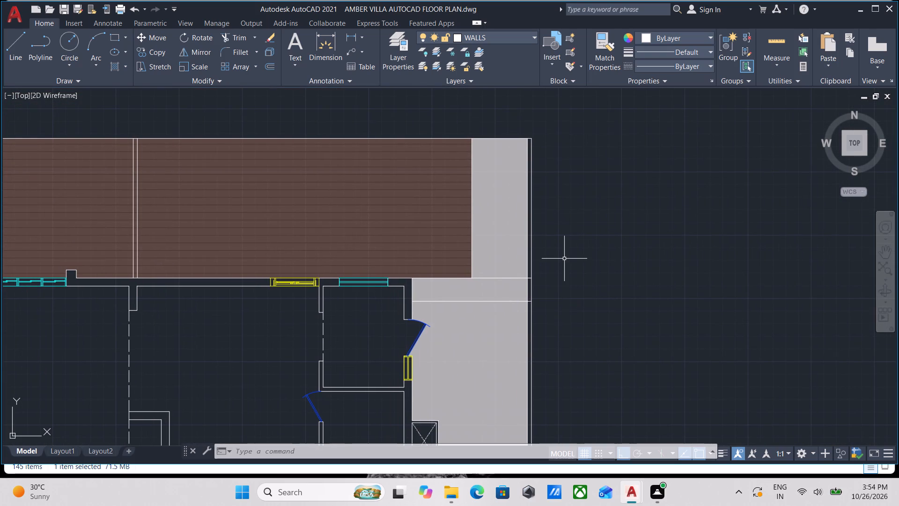
scroll(564, 257, down, 2)
middle_drag(571, 260, 622, 268)
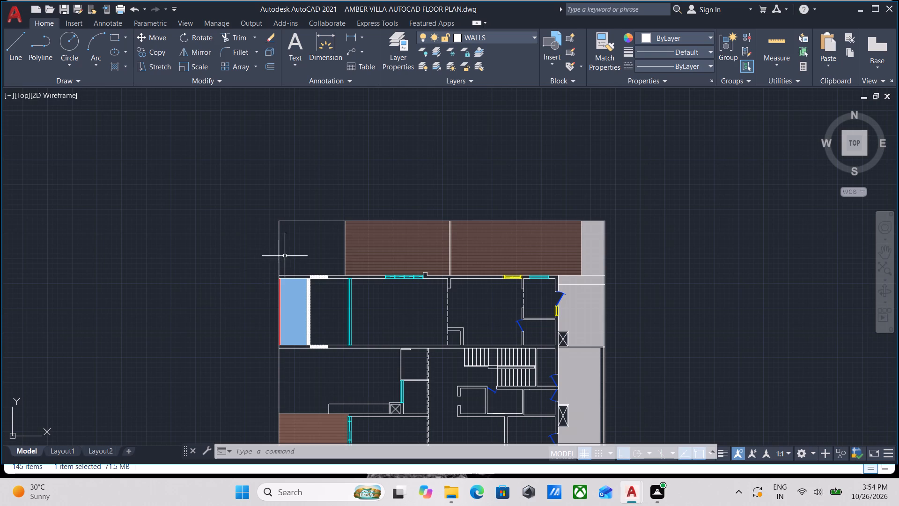
Start a solid hatch in grey 192,192,192 and fill the open rectangle at the plan's northwest corner, west of the brown deck.
middle_drag(286, 253, 353, 298)
scroll(353, 298, up, 2)
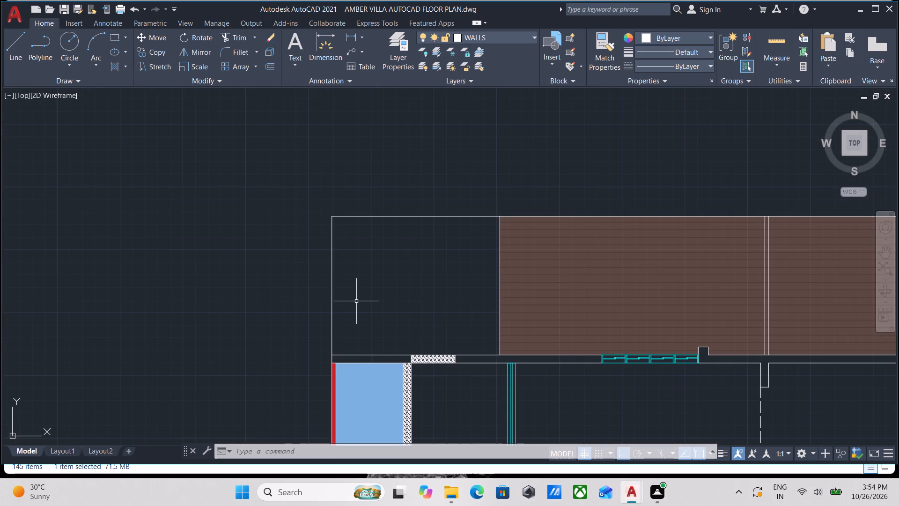
key(h)
key(Return)
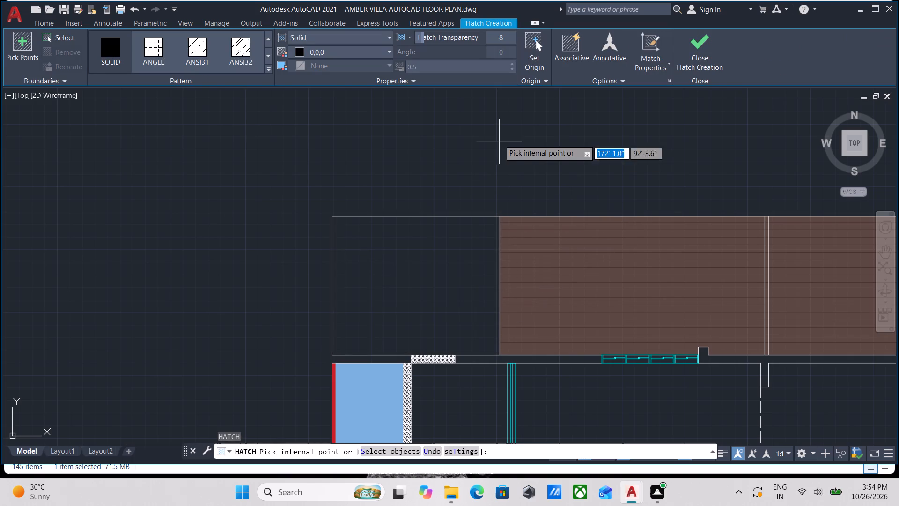
click(296, 49)
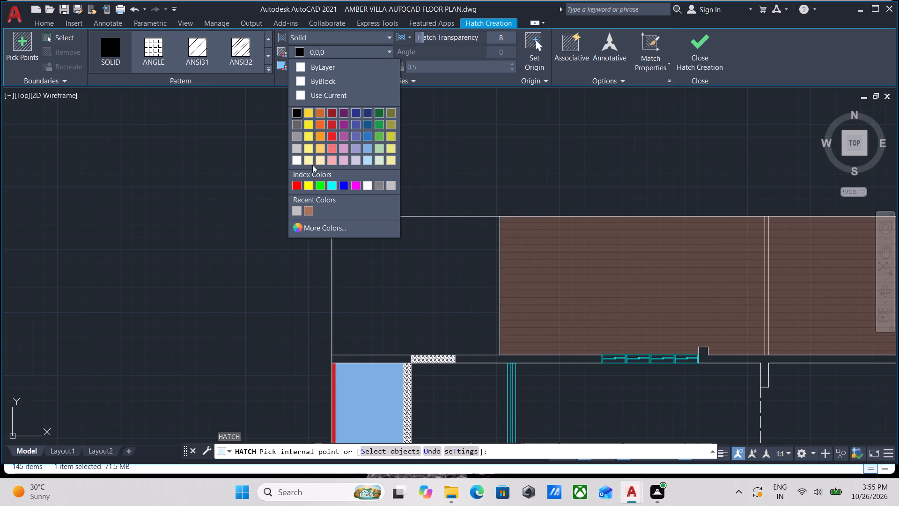
click(298, 210)
click(391, 270)
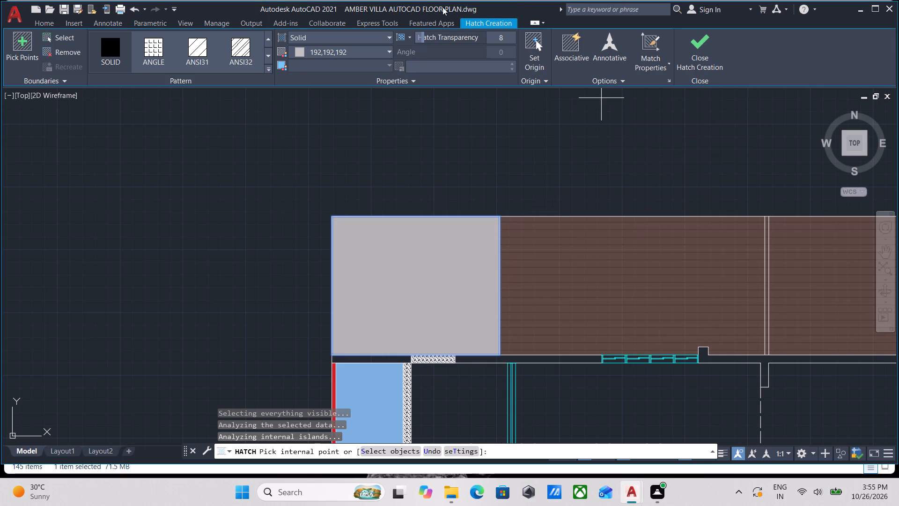
Set the northwest grey hatch's transparency to 17 and end the hatch.
drag(424, 35, 453, 41)
scroll(523, 115, down, 3)
middle_drag(537, 109, 392, 108)
scroll(419, 116, up, 2)
scroll(486, 133, up, 1)
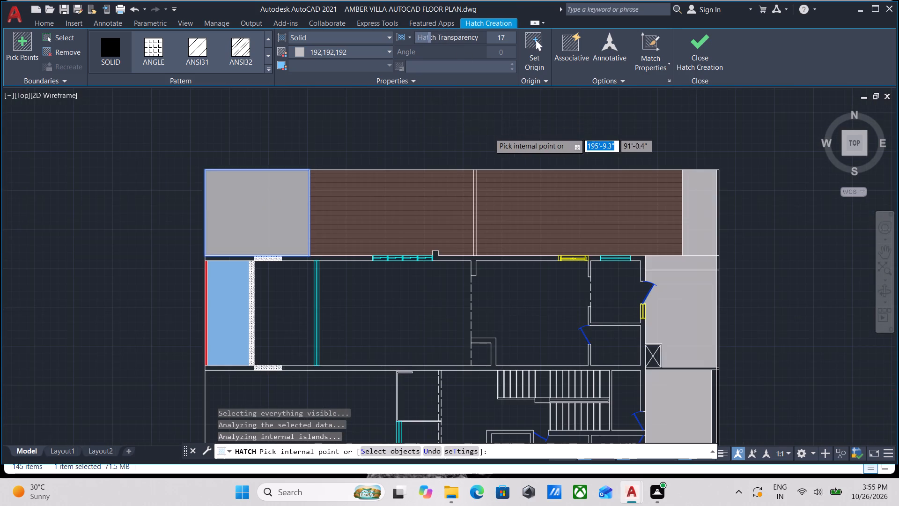
middle_drag(470, 132, 513, 133)
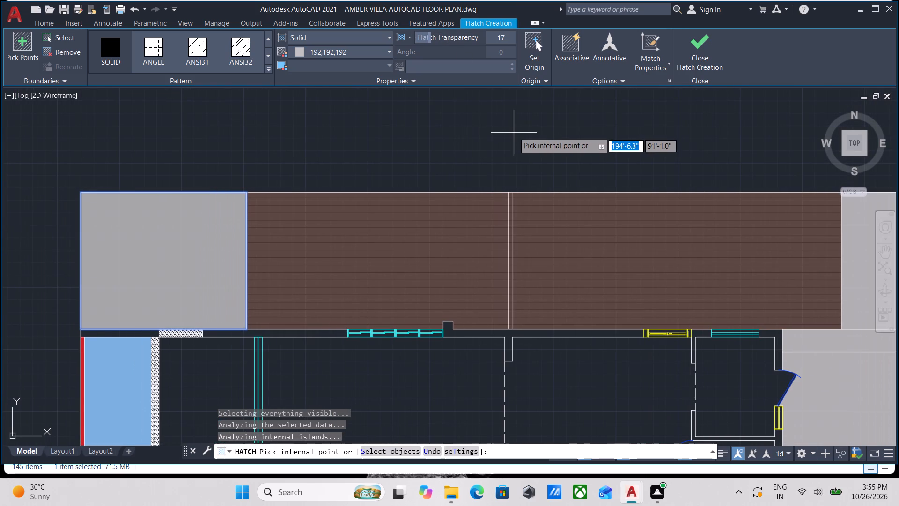
scroll(517, 116, down, 1)
middle_drag(517, 116, 535, 75)
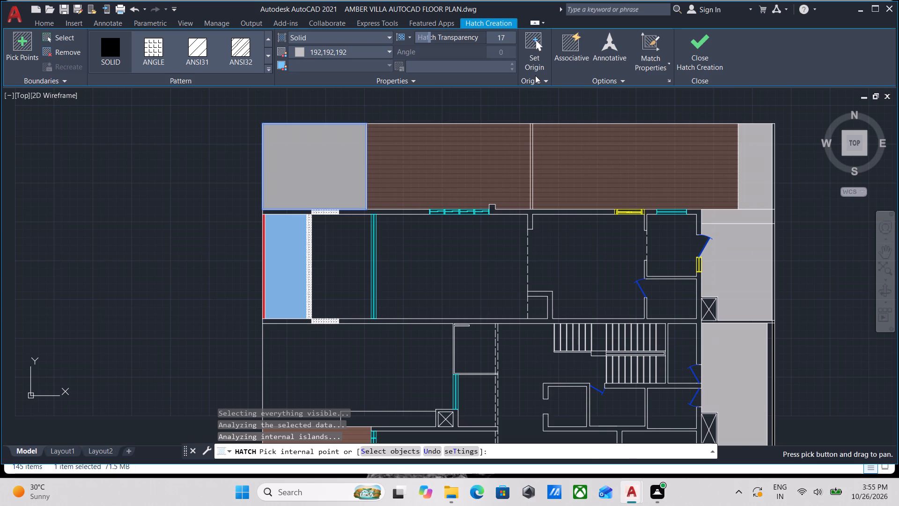
scroll(374, 225, up, 2)
middle_drag(295, 234, 365, 266)
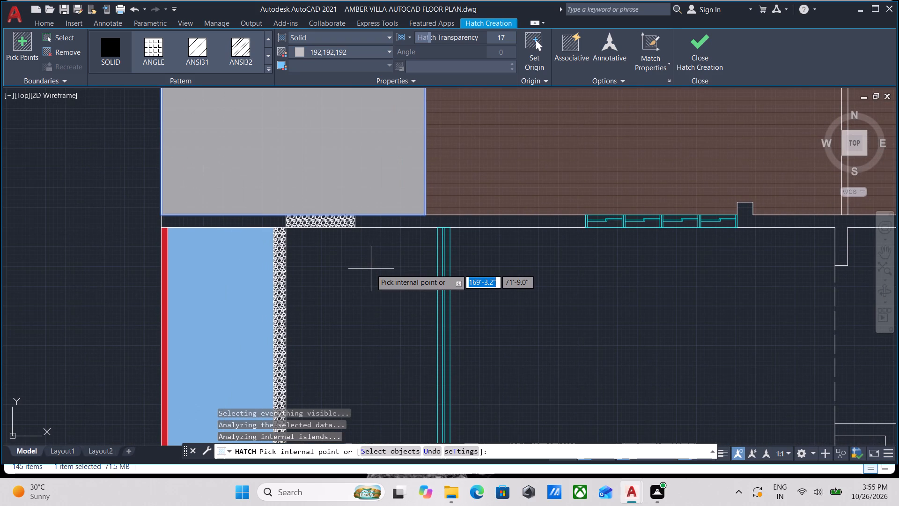
key(Escape)
key(Escape)
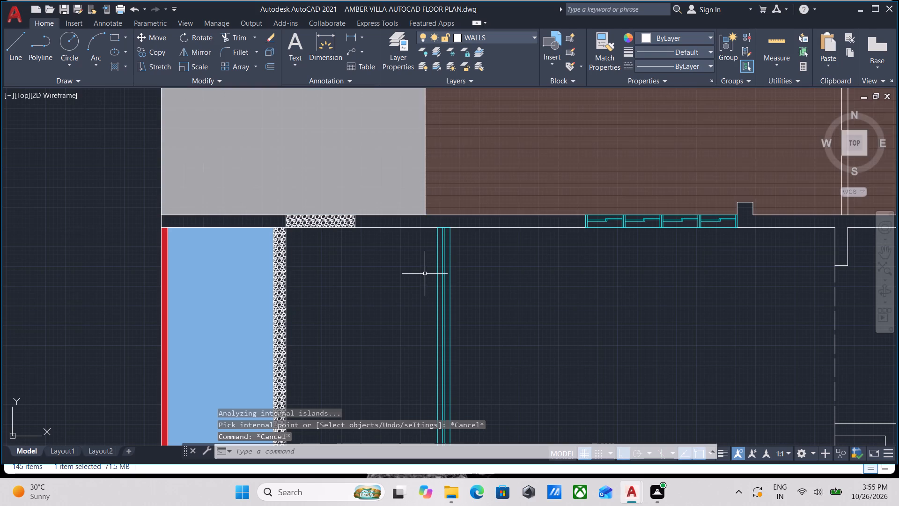
Draw a short line across the wall south of the deck, from the north end of the cyan glazing's west edge to the wall's outer line.
scroll(426, 274, up, 1)
scroll(425, 274, down, 1)
middle_drag(420, 276, 357, 304)
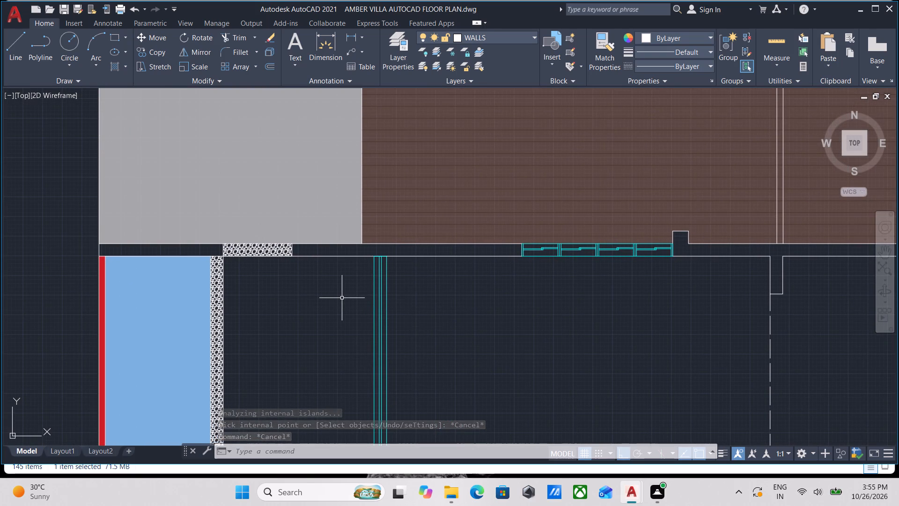
key(l)
key(Return)
scroll(386, 270, up, 3)
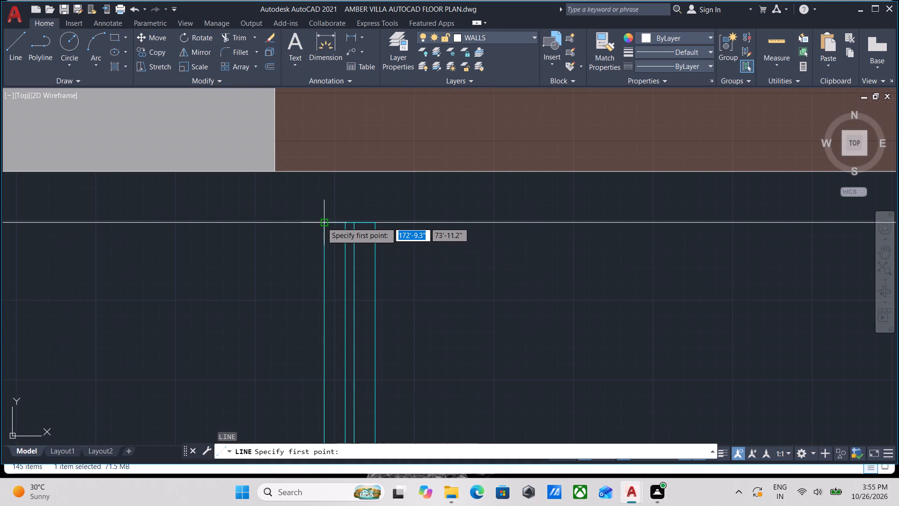
drag(322, 222, 322, 216)
click(322, 169)
key(Escape)
Fill the north wall segment between the stone-patterned piece and the new closing line with a solid hatch in Use Current colour.
scroll(251, 246, down, 1)
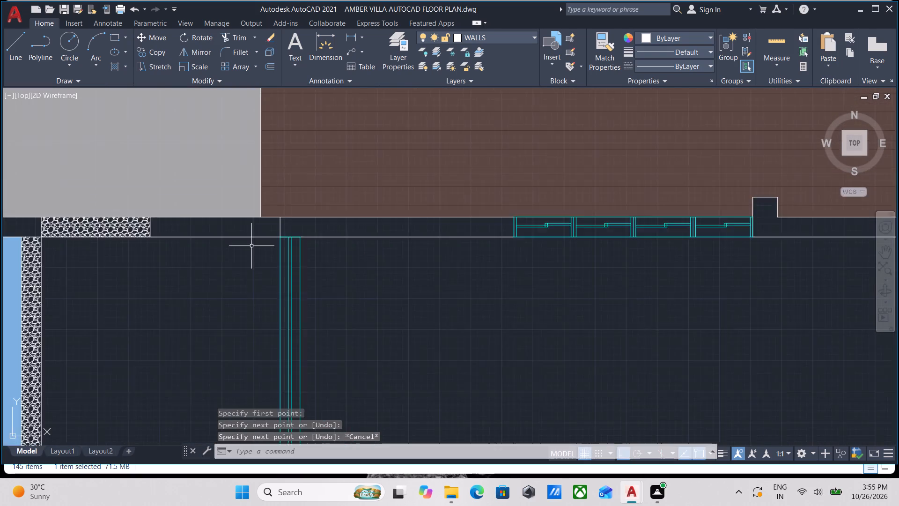
scroll(252, 246, down, 2)
middle_drag(294, 262, 350, 265)
scroll(345, 262, up, 2)
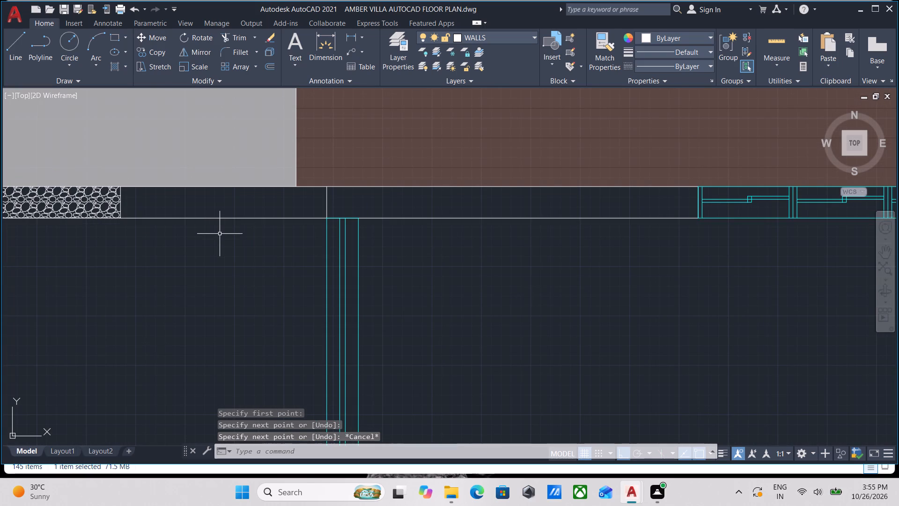
scroll(212, 232, down, 1)
middle_drag(212, 232, 282, 224)
scroll(210, 200, up, 1)
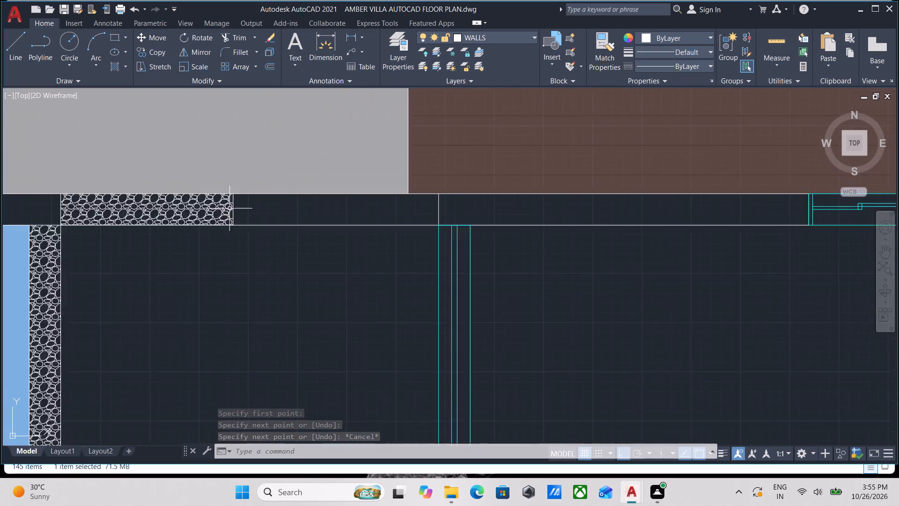
scroll(231, 209, up, 1)
middle_drag(278, 216, 276, 236)
key(h)
key(Return)
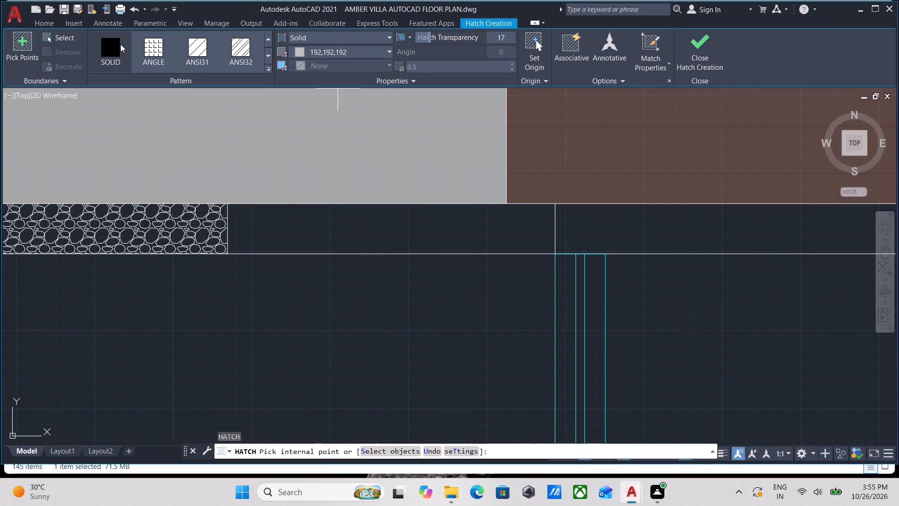
click(109, 48)
click(104, 48)
click(301, 50)
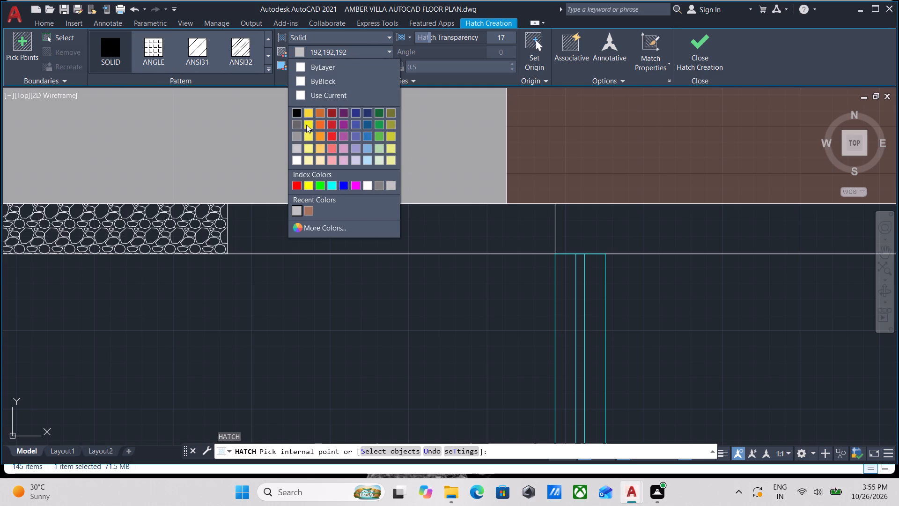
click(298, 91)
click(325, 230)
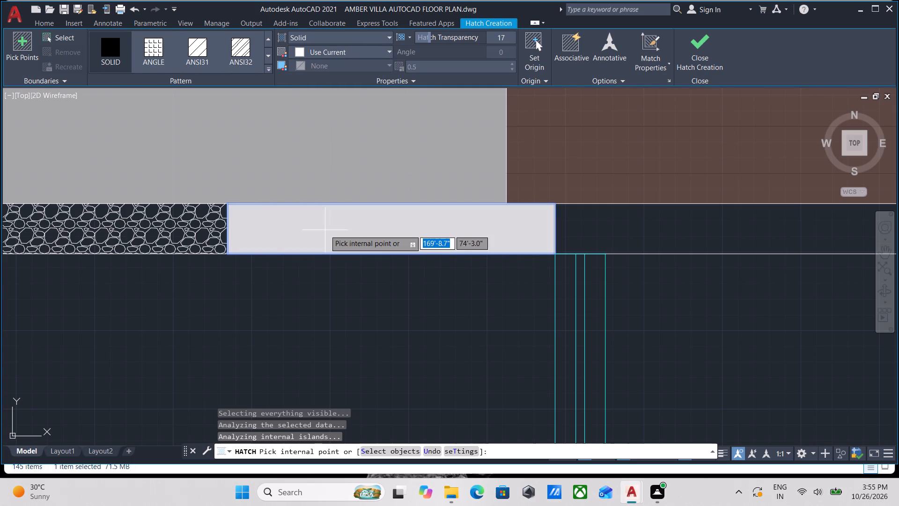
scroll(364, 225, down, 1)
middle_drag(364, 225, 295, 223)
scroll(324, 226, down, 1)
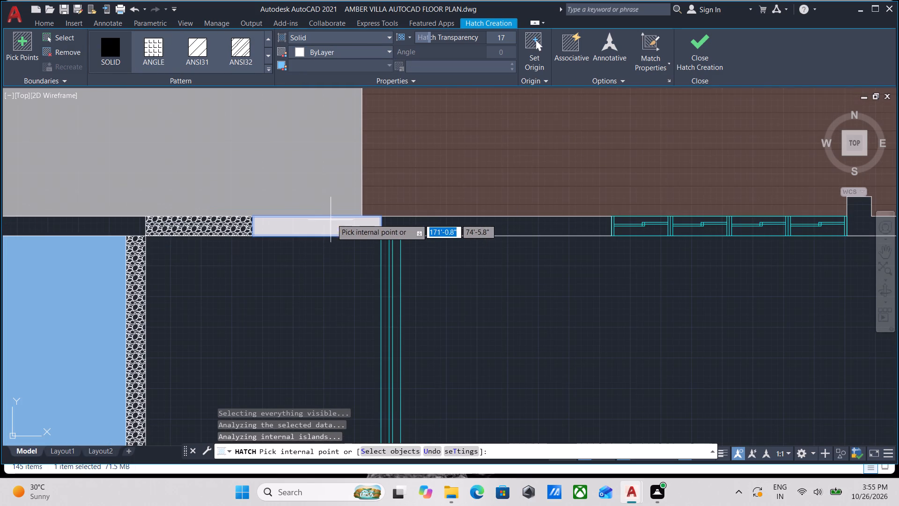
click(717, 61)
Draw an 8" line across the room's south wall, down from the south end of the cyan glazing's west edge.
scroll(336, 301, down, 3)
middle_drag(340, 293, 386, 210)
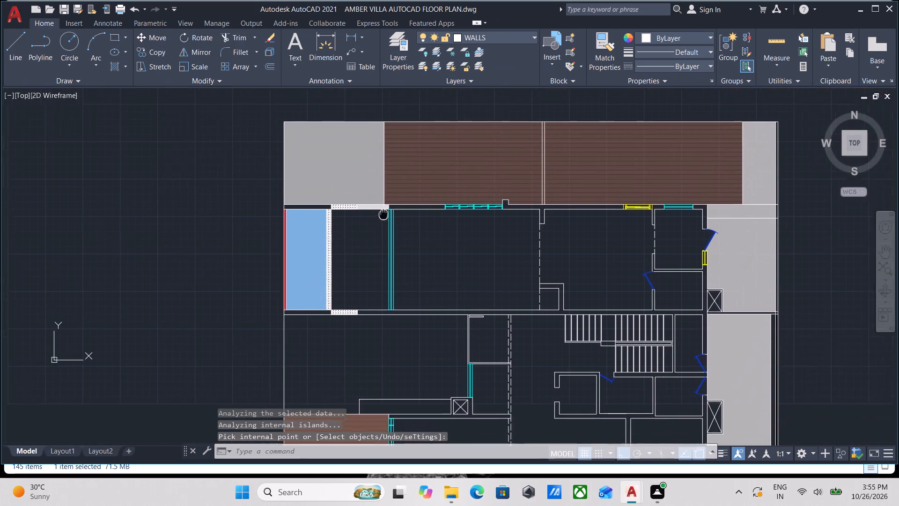
middle_drag(386, 210, 390, 204)
scroll(383, 334, up, 2)
scroll(366, 269, up, 1)
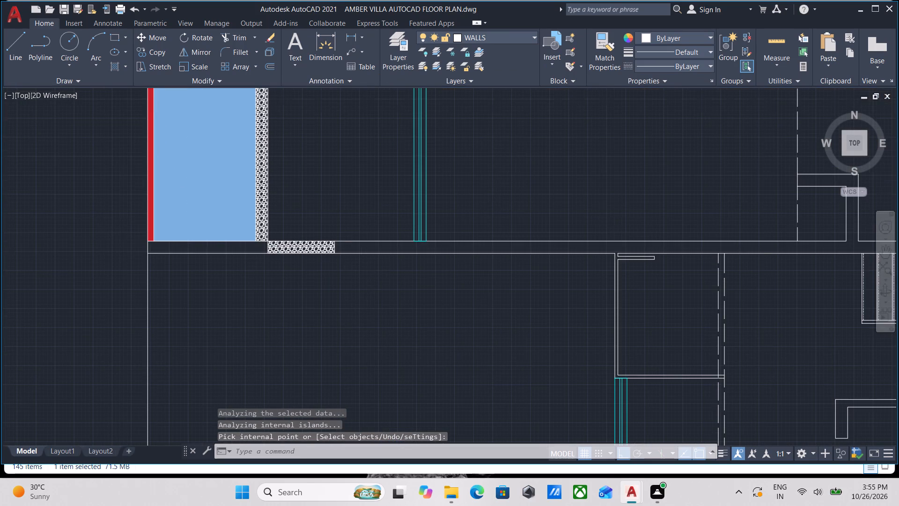
scroll(413, 292, up, 1)
middle_drag(415, 290, 362, 320)
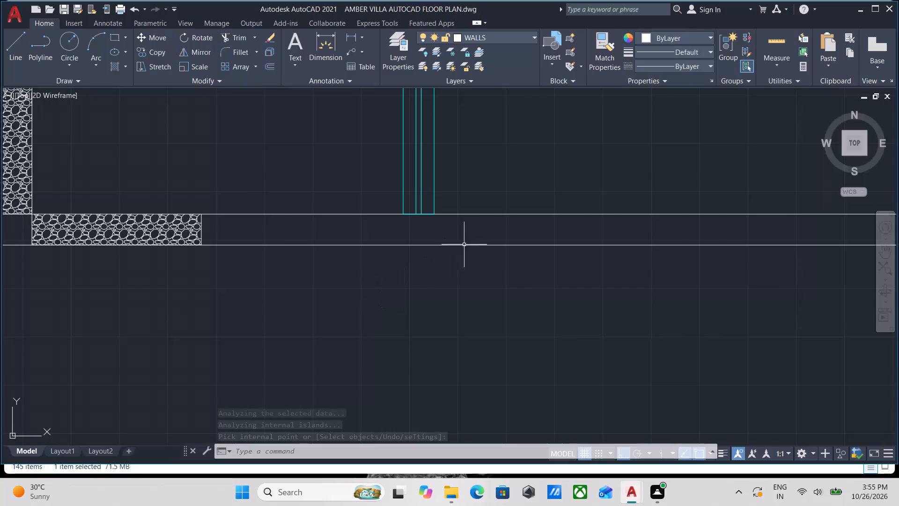
key(l)
key(Return)
scroll(387, 215, up, 1)
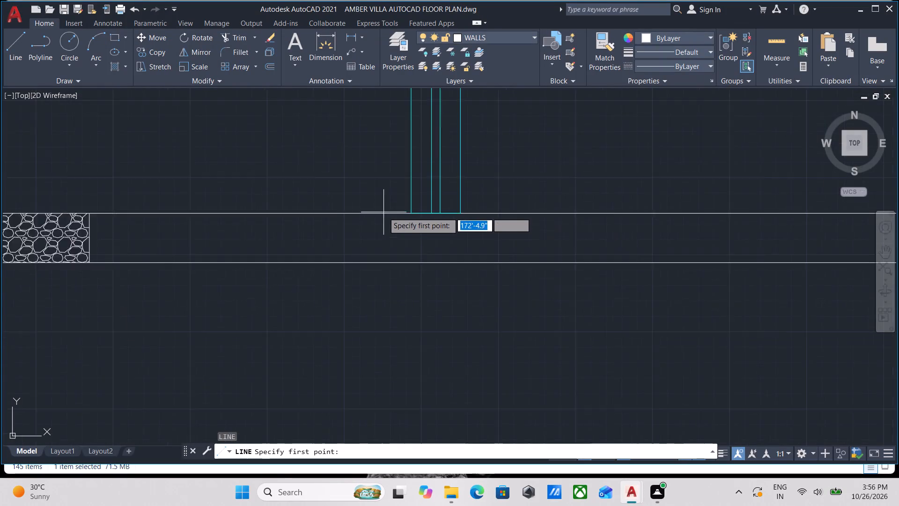
scroll(383, 212, up, 1)
click(427, 215)
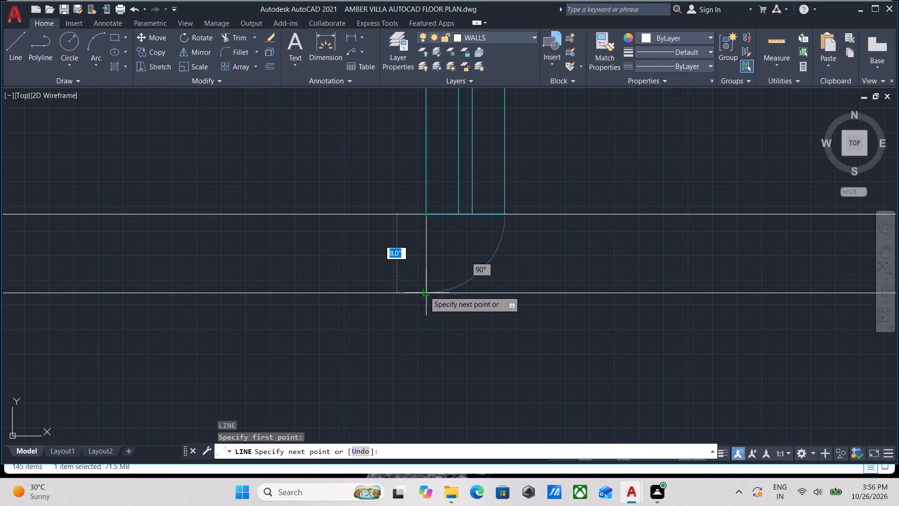
click(424, 291)
key(Escape)
Fill the south wall segment between the stone-patterned piece and the new closing line with a solid ByLayer hatch.
scroll(262, 274, down, 1)
middle_drag(262, 274, 345, 286)
key(h)
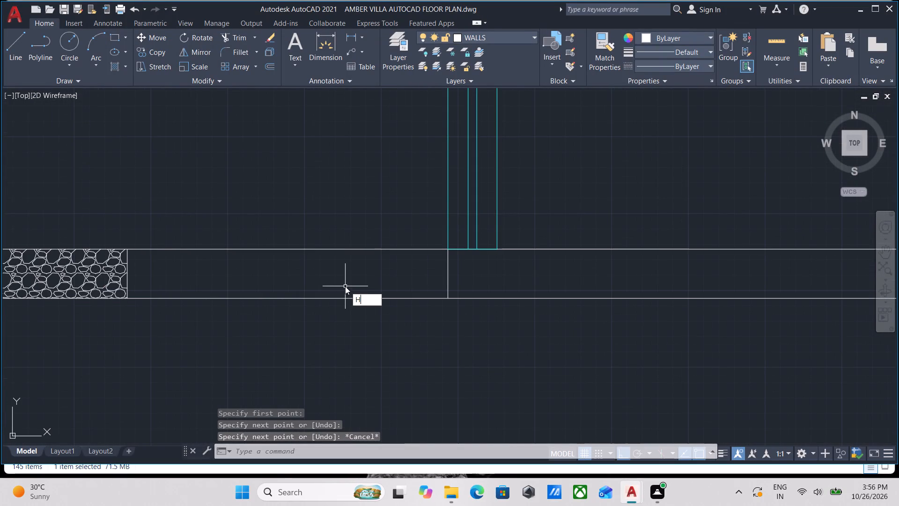
key(Return)
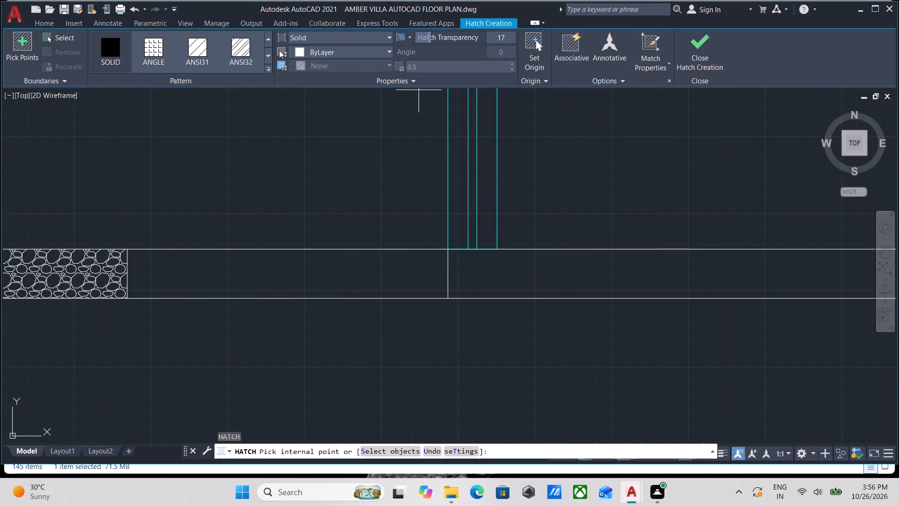
click(282, 269)
scroll(297, 262, down, 3)
middle_drag(297, 262, 315, 321)
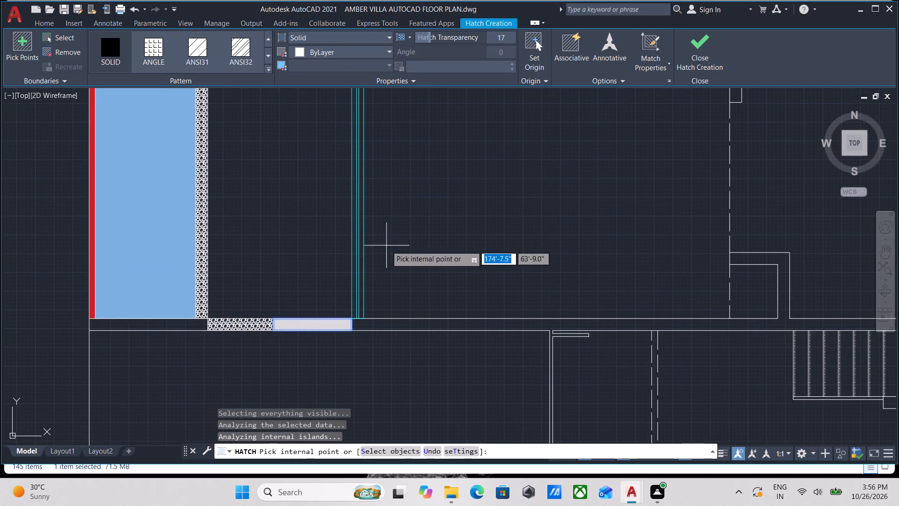
scroll(410, 211, down, 1)
middle_drag(410, 211, 385, 296)
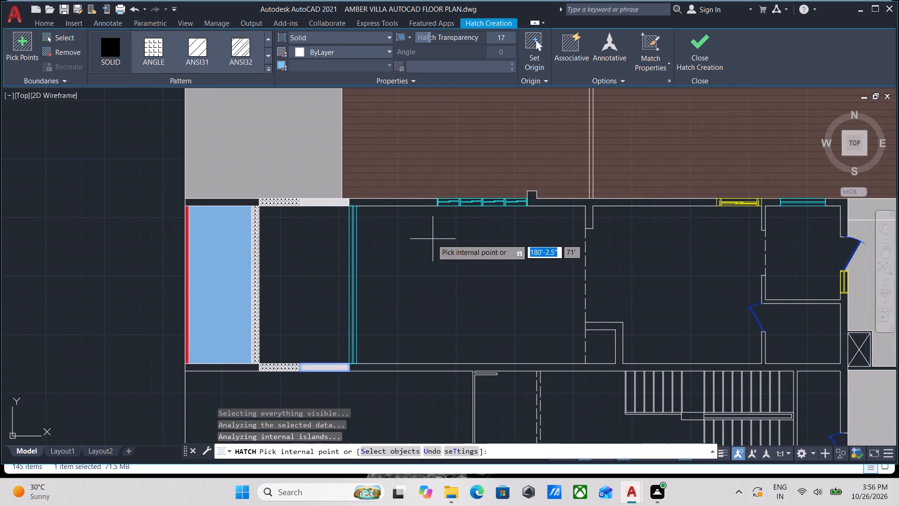
Fill the south wall segment below the pool, west of the stone-patterned piece, with a solid ByLayer hatch.
scroll(152, 337, down, 1)
scroll(184, 375, up, 2)
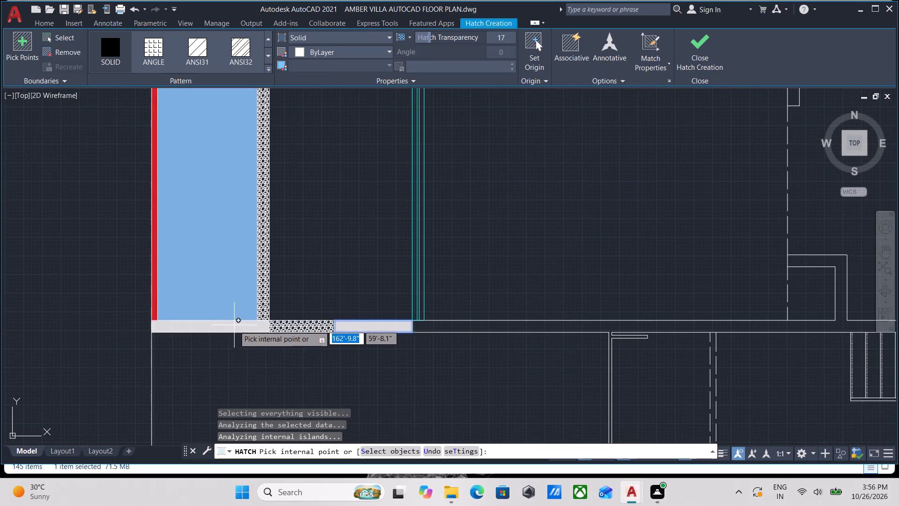
scroll(234, 326, up, 2)
click(206, 328)
Fill the north wall segment above the pool, west of the stone-patterned piece, with a solid ByLayer hatch.
scroll(362, 248, down, 2)
middle_drag(362, 250, 354, 402)
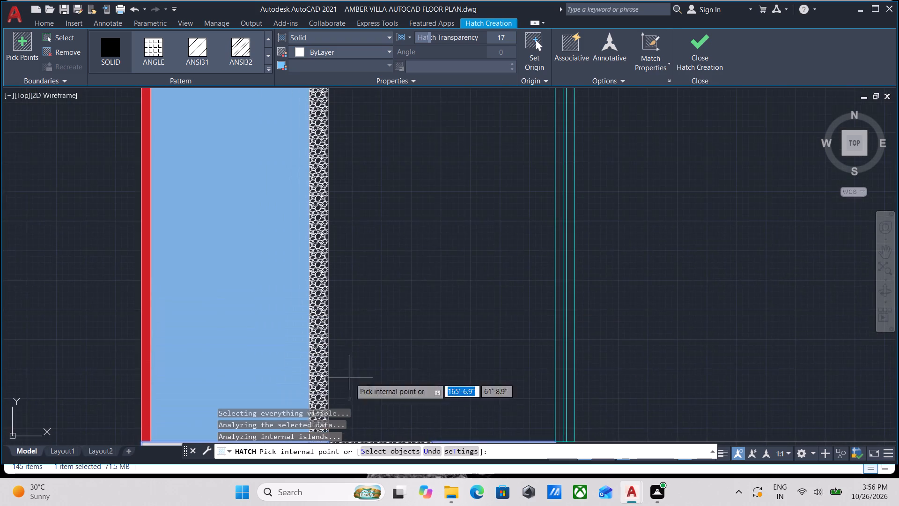
middle_drag(354, 215, 380, 409)
click(273, 230)
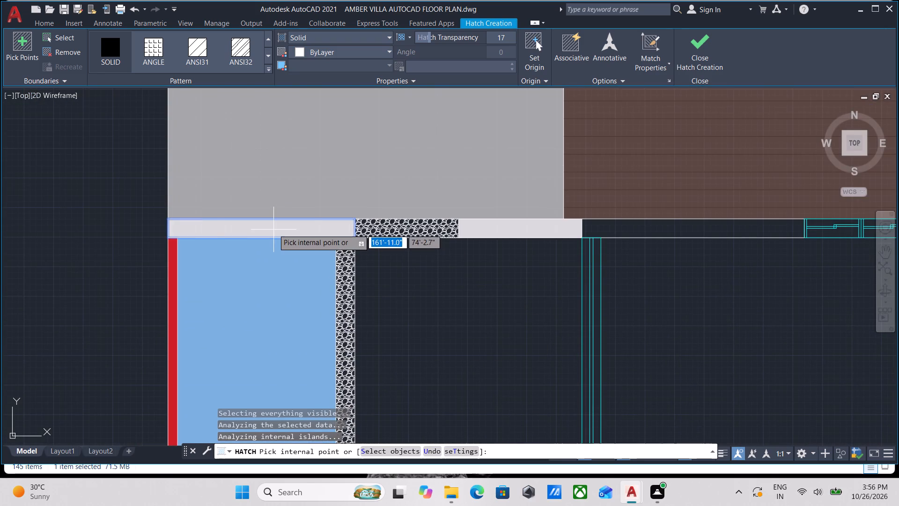
scroll(294, 220, down, 1)
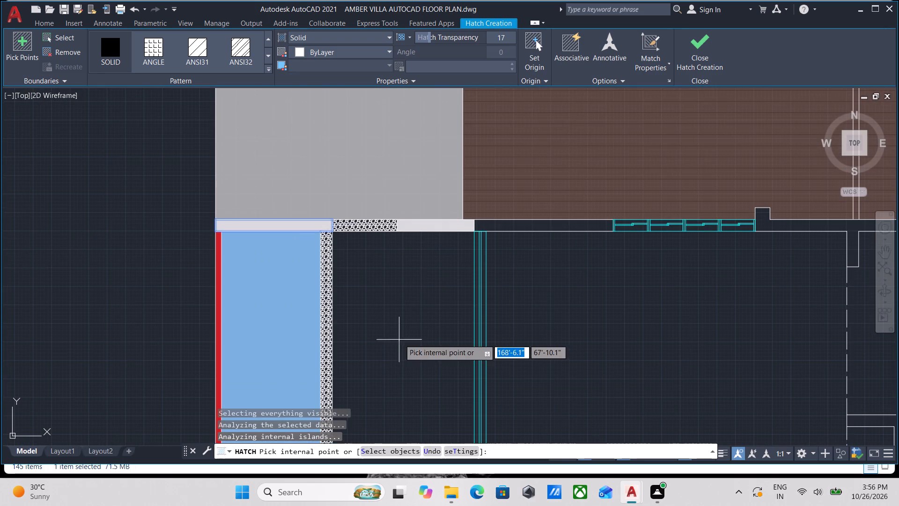
scroll(399, 339, down, 1)
middle_drag(399, 339, 316, 160)
middle_drag(256, 301, 330, 260)
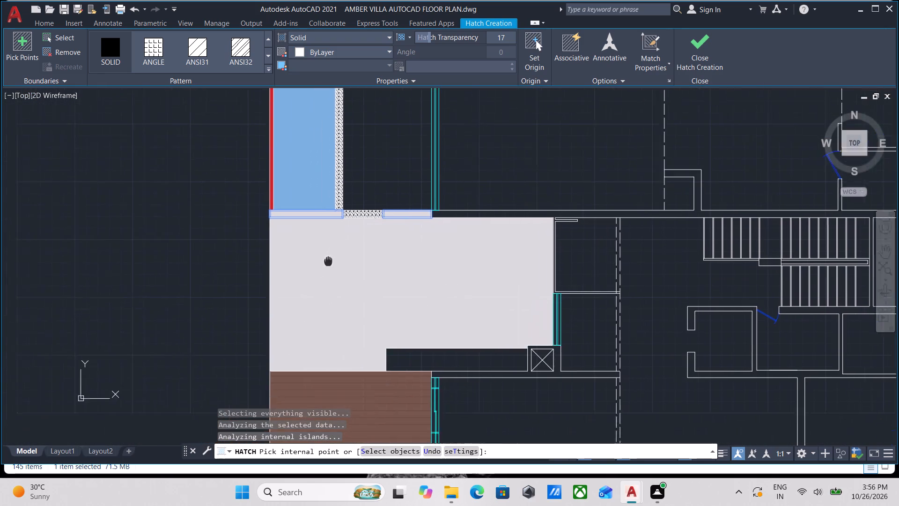
middle_drag(330, 260, 368, 219)
scroll(376, 243, down, 1)
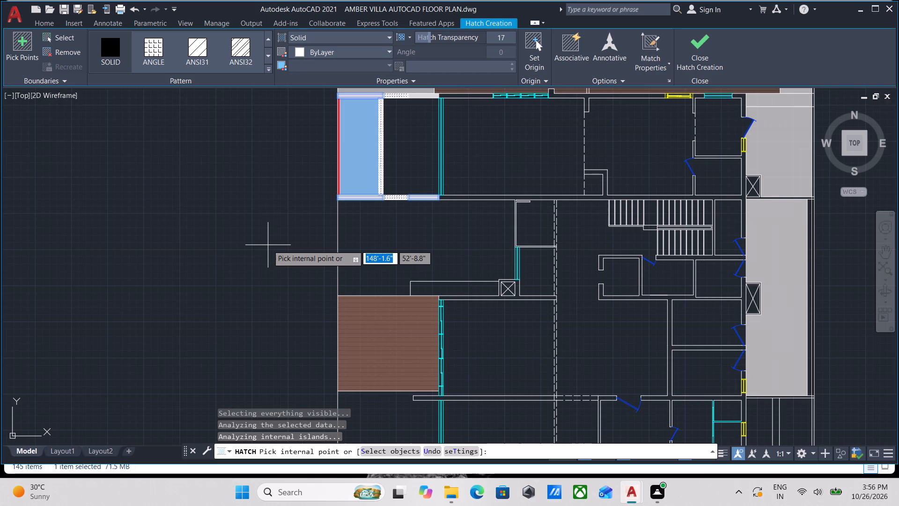
scroll(268, 245, up, 1)
middle_drag(268, 245, 158, 280)
scroll(260, 247, down, 1)
scroll(159, 285, up, 1)
scroll(171, 287, down, 2)
middle_drag(170, 292, 156, 342)
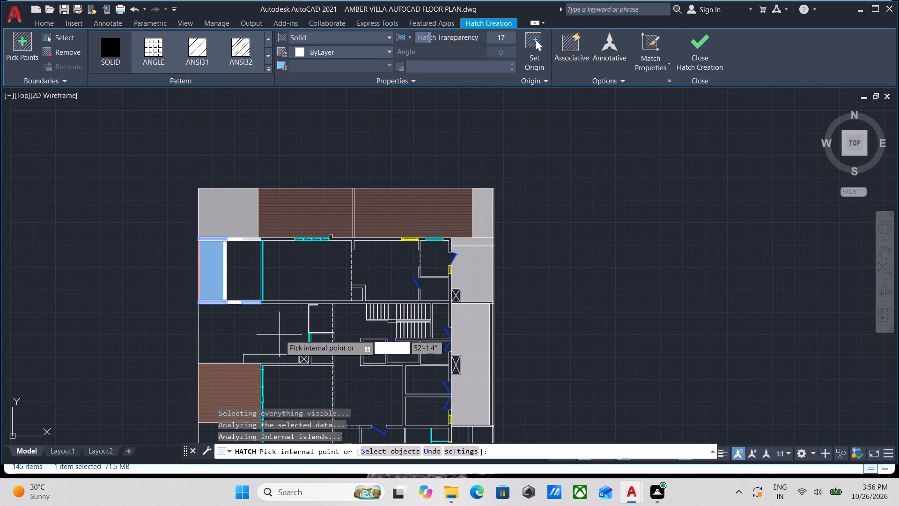
scroll(287, 339, up, 2)
key(Escape)
Draw a rectangle about 3'-10" wide and 2' deep in the corner where the partition meets the wall, north-east in the open area south of the pool.
scroll(299, 298, up, 1)
middle_drag(267, 278, 278, 300)
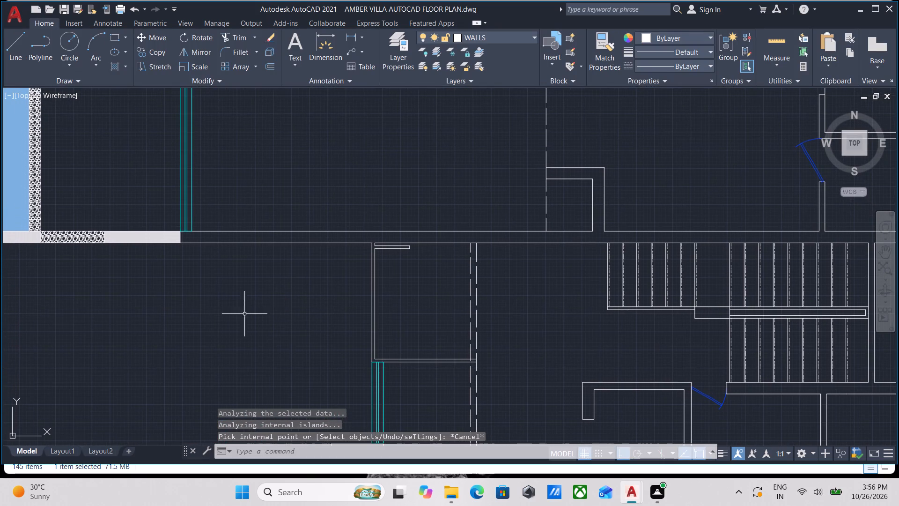
scroll(378, 253, up, 1)
middle_drag(333, 259, 435, 262)
text(REC)
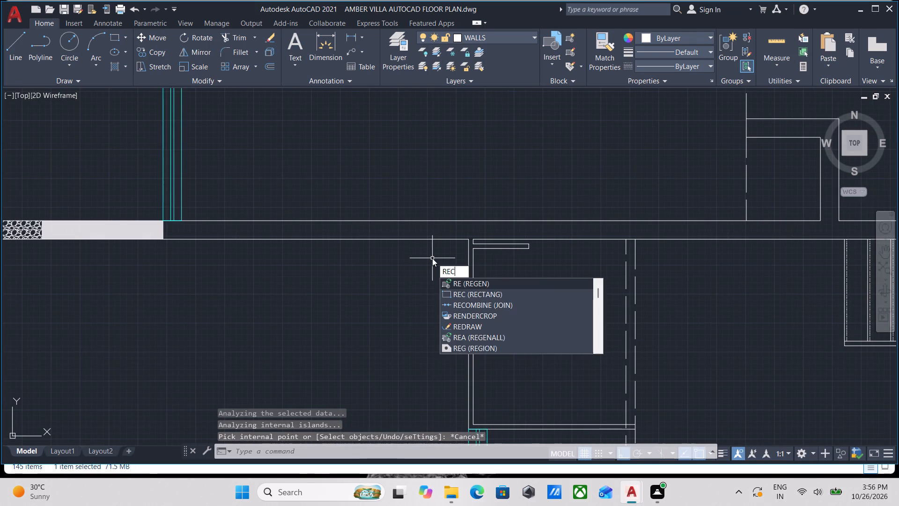
key(Return)
scroll(464, 253, up, 2)
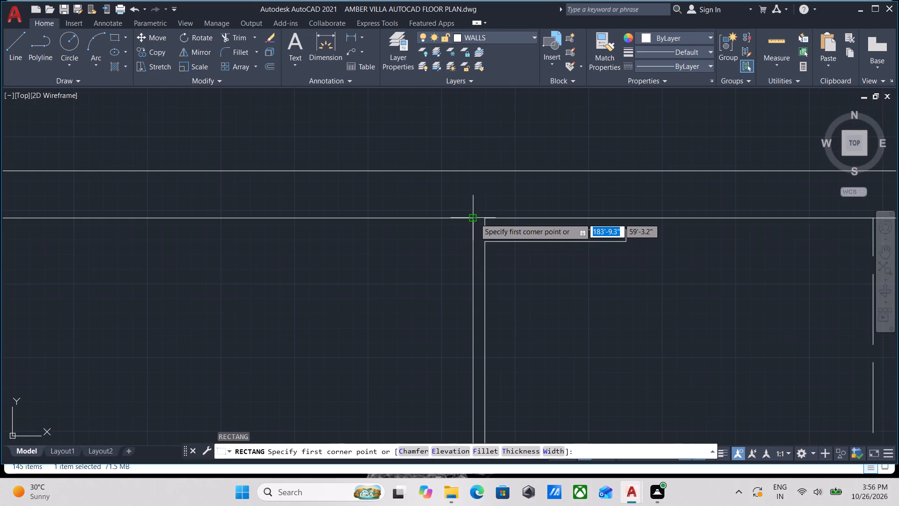
click(475, 218)
middle_drag(334, 281, 593, 190)
scroll(350, 275, down, 3)
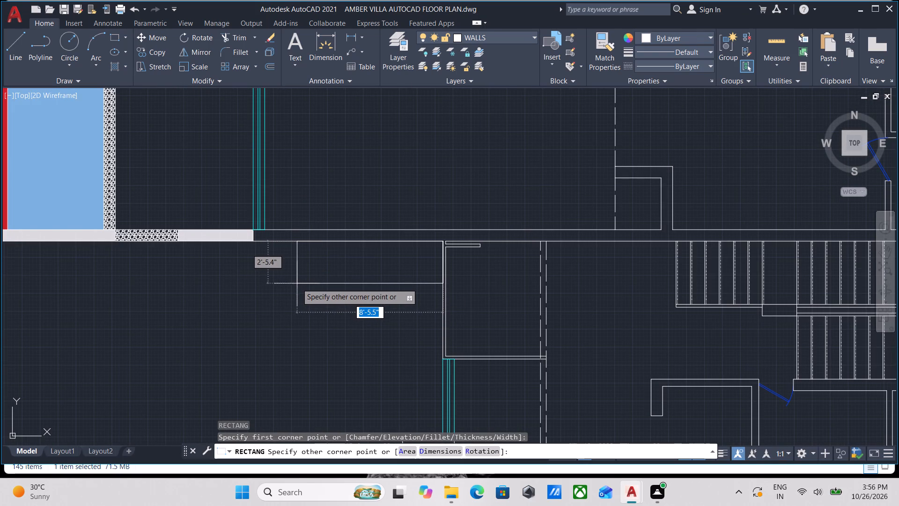
scroll(305, 284, up, 3)
middle_drag(399, 237, 397, 238)
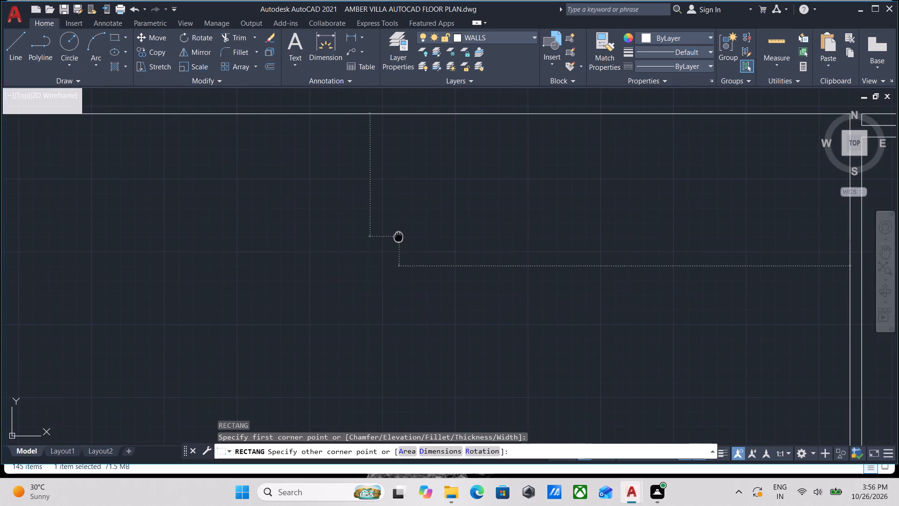
middle_drag(397, 238, 261, 251)
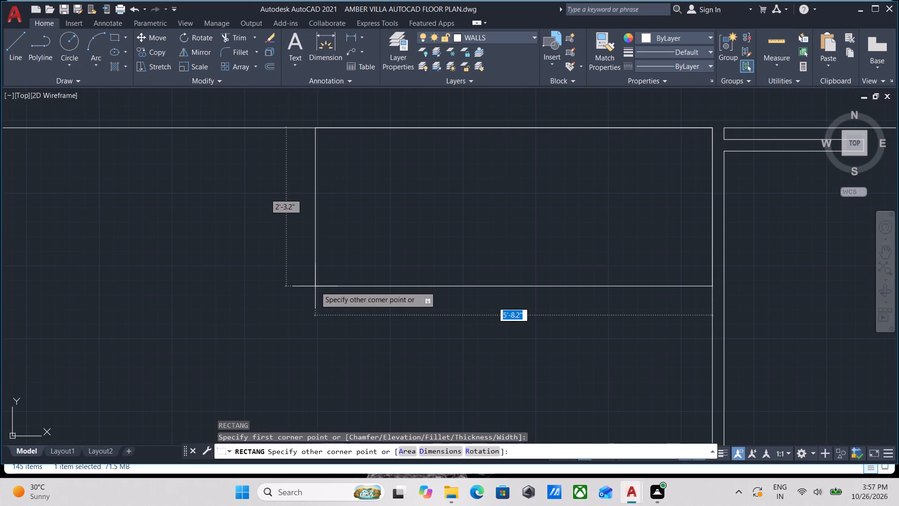
scroll(318, 308, down, 1)
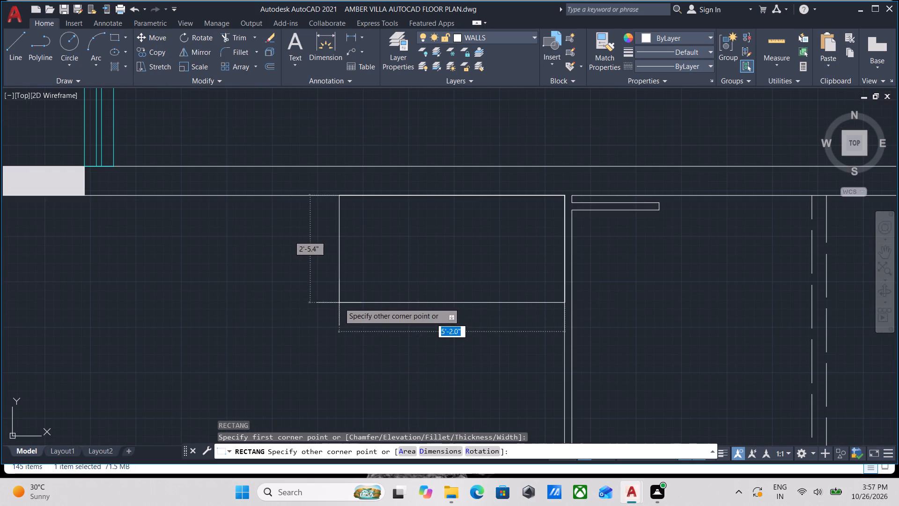
scroll(400, 275, up, 2)
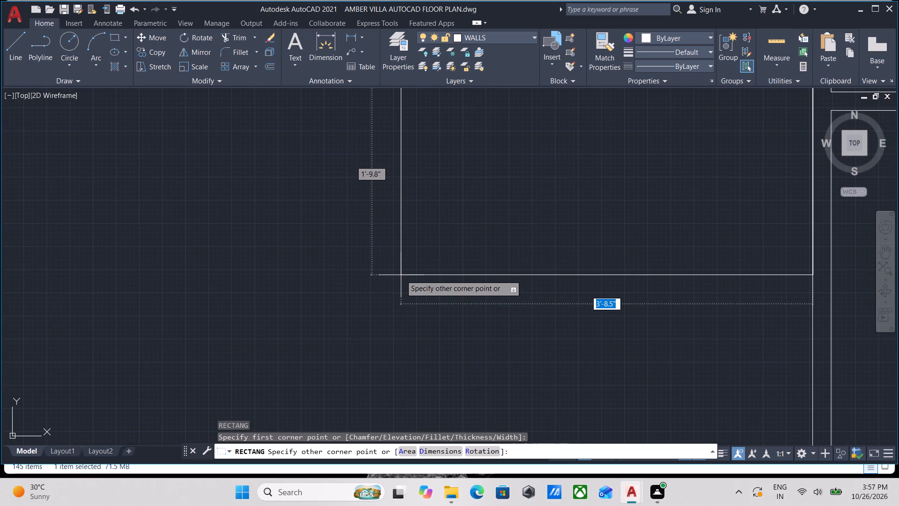
scroll(456, 226, down, 4)
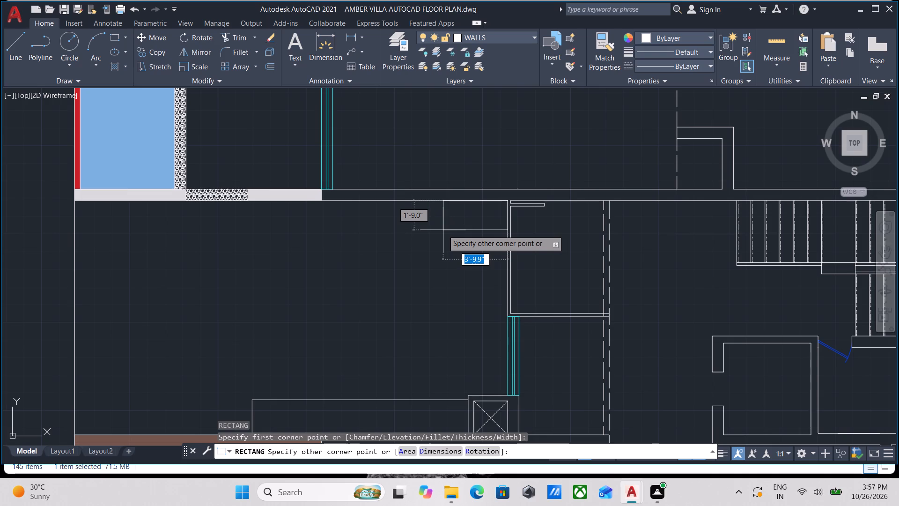
key(Tab)
text(2')
key(Return)
scroll(450, 229, up, 2)
key(Escape)
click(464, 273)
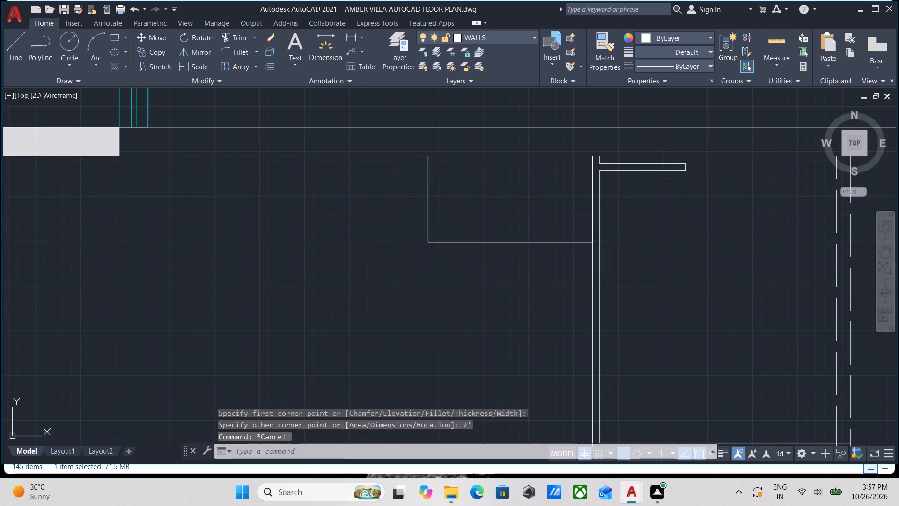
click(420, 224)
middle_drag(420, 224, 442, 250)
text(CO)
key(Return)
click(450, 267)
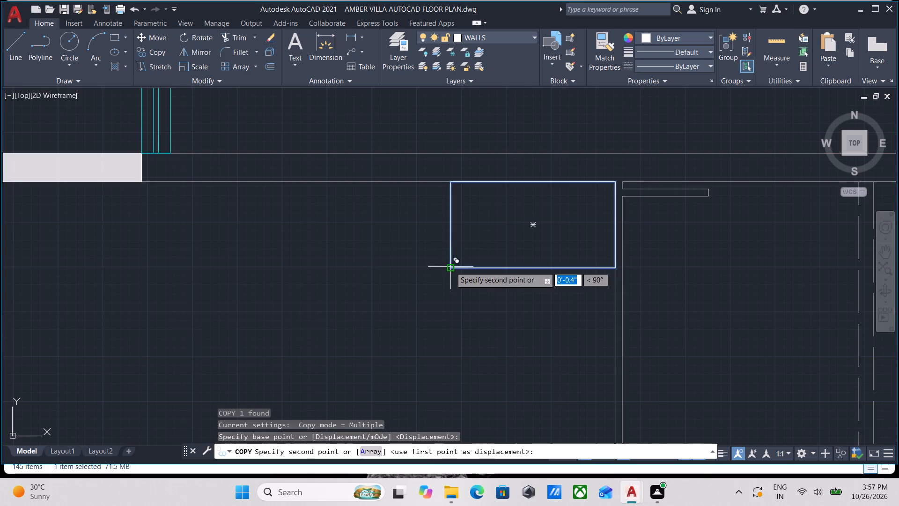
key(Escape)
Copy the new rectangle about 4'-3" straight west along the wall, leaving a small gap between the two.
drag(552, 300, 556, 296)
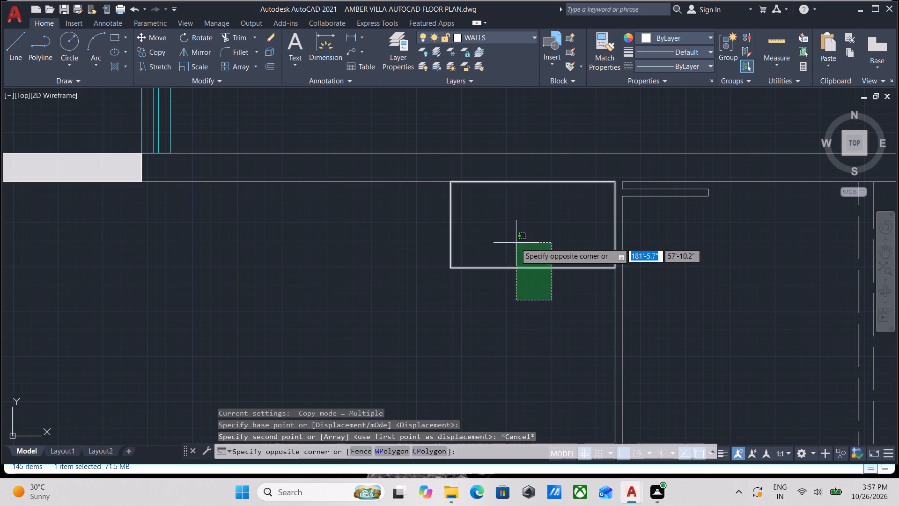
click(508, 239)
middle_drag(508, 238, 464, 256)
text(CO)
key(Return)
click(492, 285)
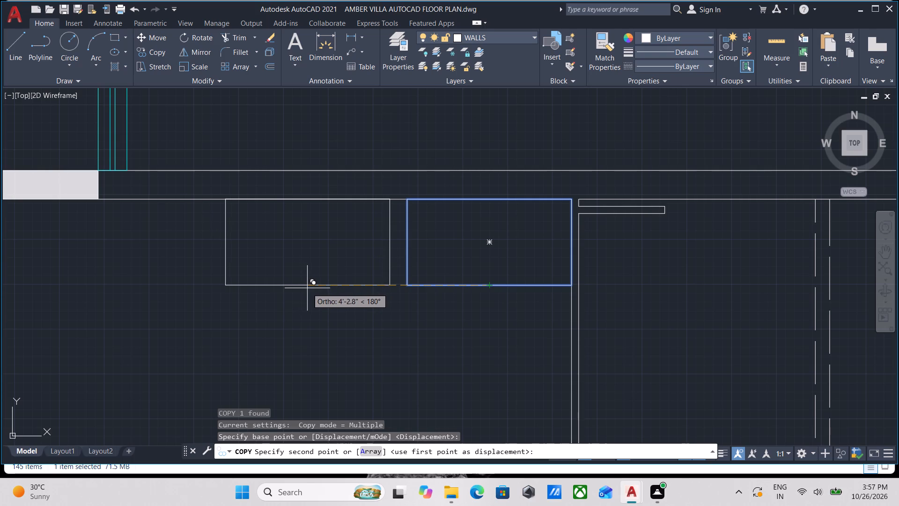
click(307, 288)
key(Escape)
Stretch the copied rectangle's west edge about 12'-6" further west along the wall.
scroll(240, 253, up, 1)
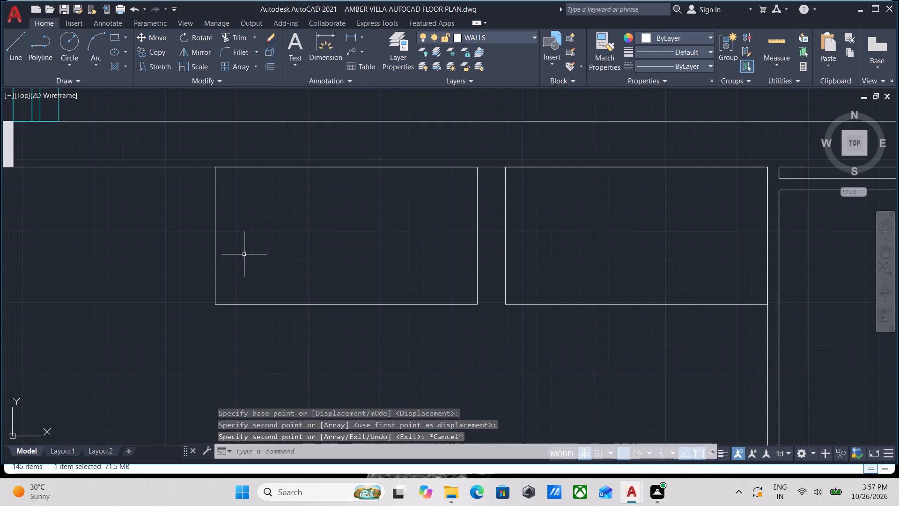
click(244, 254)
click(201, 229)
middle_drag(213, 234, 321, 253)
click(322, 253)
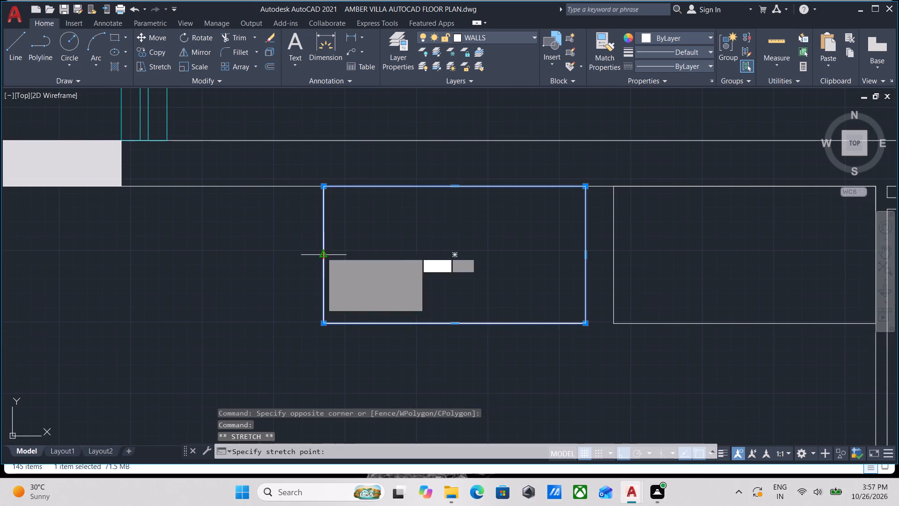
middle_drag(202, 255, 413, 234)
scroll(255, 237, down, 3)
middle_drag(255, 237, 390, 251)
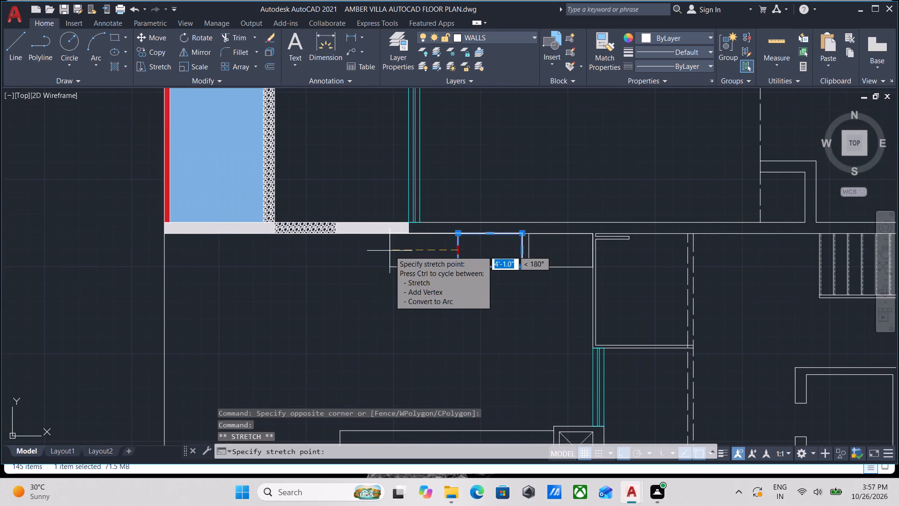
scroll(283, 251, down, 1)
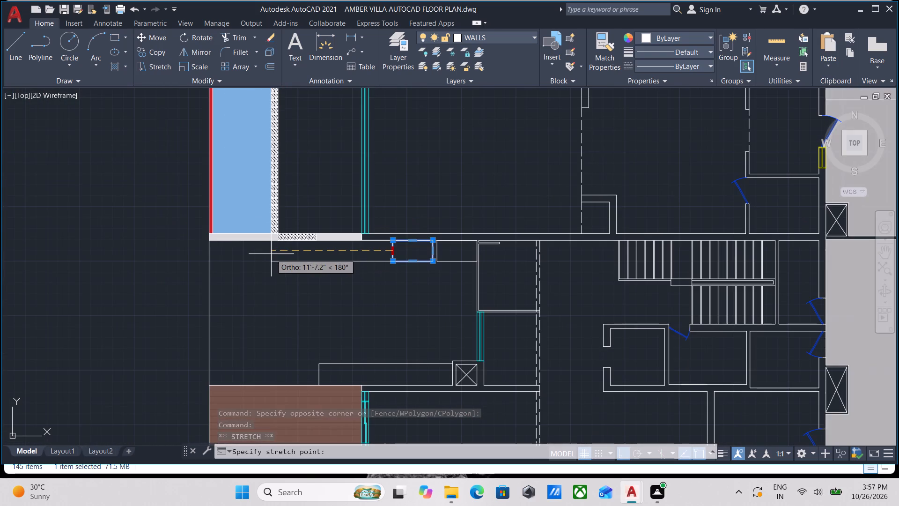
scroll(263, 254, up, 3)
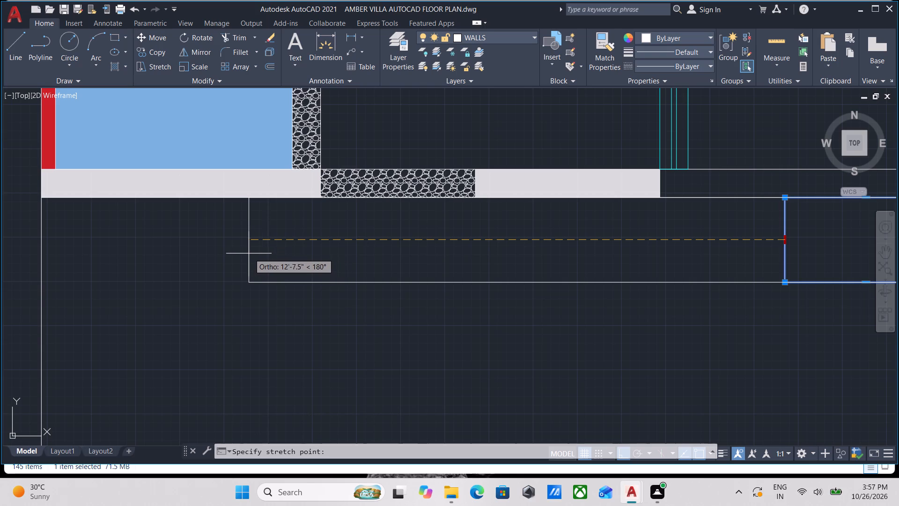
scroll(284, 251, down, 1)
middle_drag(286, 253, 396, 270)
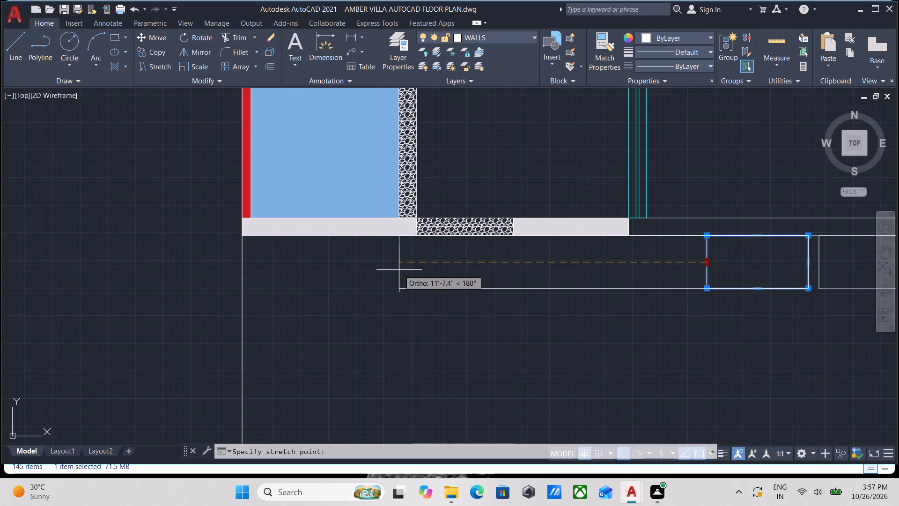
click(374, 270)
scroll(442, 271, down, 1)
middle_drag(442, 271, 363, 242)
key(Escape)
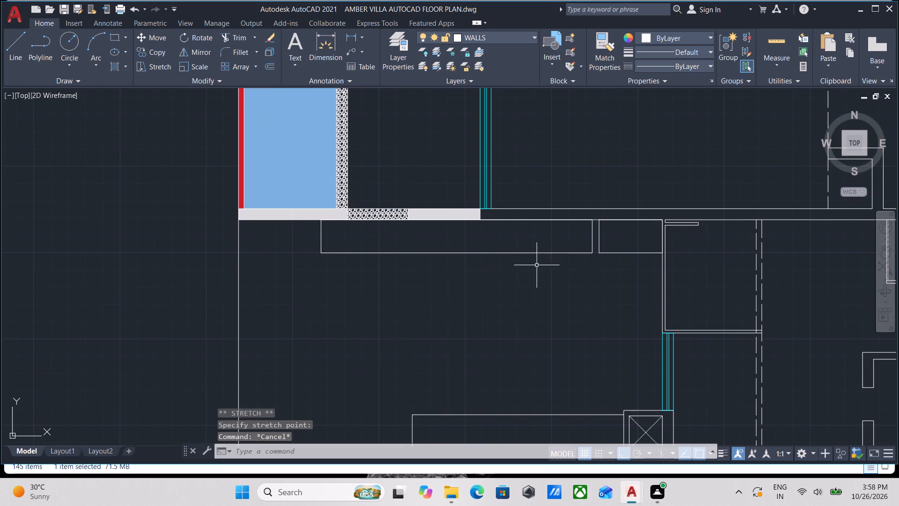
Examine the lines outlining the narrow strip between the wooden deck and the crossed shaft along the open area's south side.
middle_drag(587, 309, 550, 254)
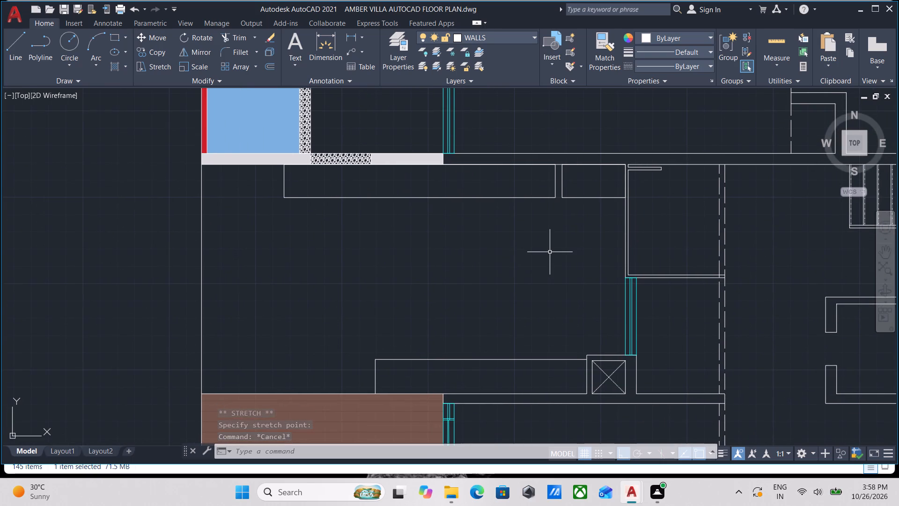
scroll(397, 375, up, 1)
scroll(399, 371, down, 1)
middle_drag(400, 367, 434, 327)
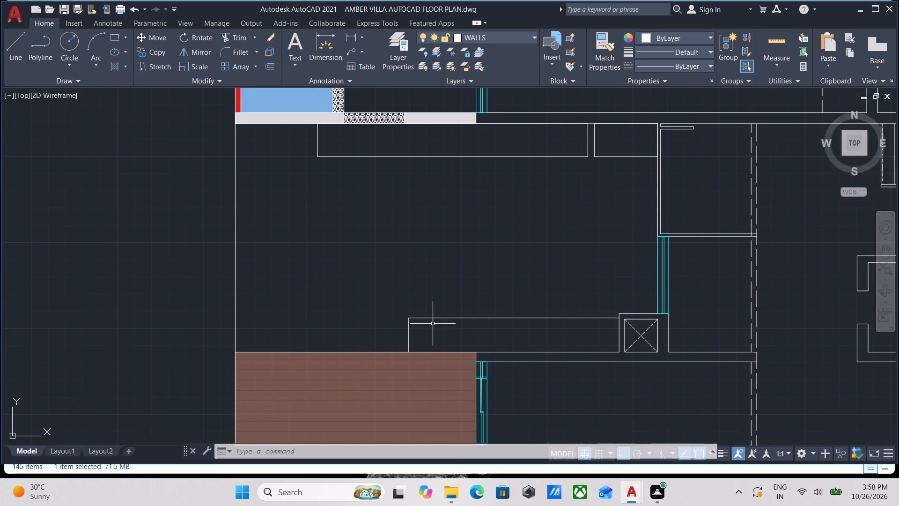
click(428, 325)
click(396, 322)
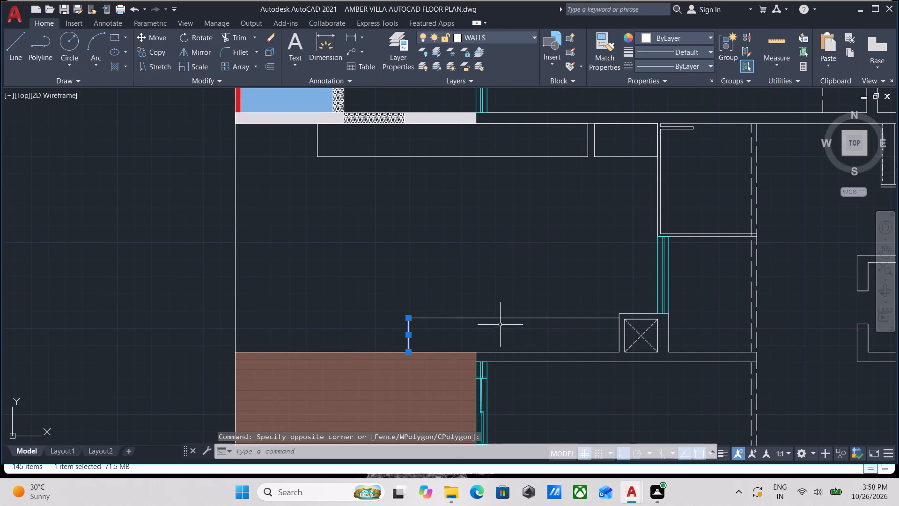
key(Escape)
click(509, 325)
click(481, 293)
right_click(480, 293)
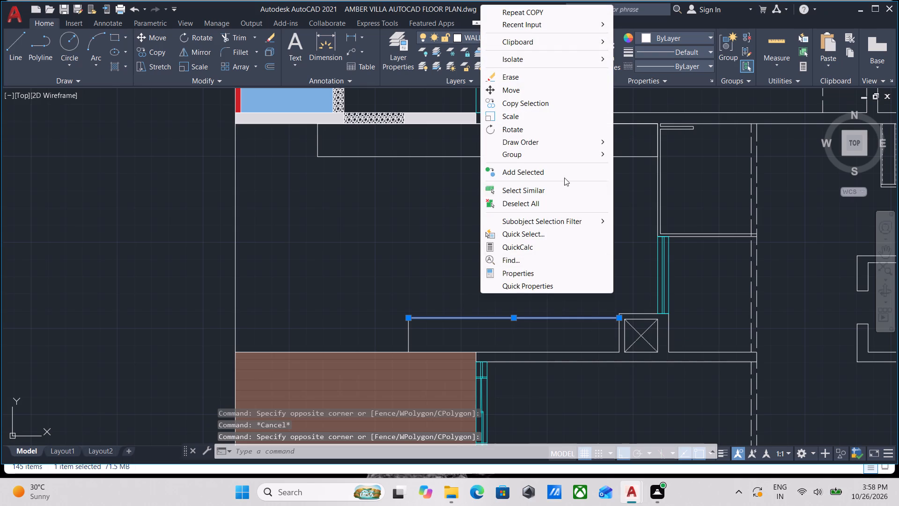
key(Escape)
key(Escape)
scroll(604, 348, up, 2)
middle_click(610, 339)
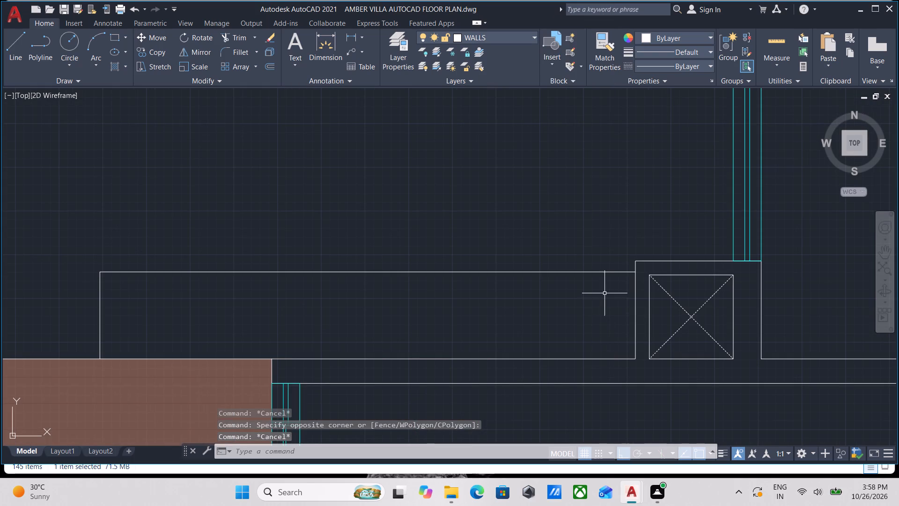
scroll(608, 287, down, 1)
middle_drag(521, 309, 536, 309)
scroll(527, 309, down, 1)
middle_drag(589, 355, 597, 359)
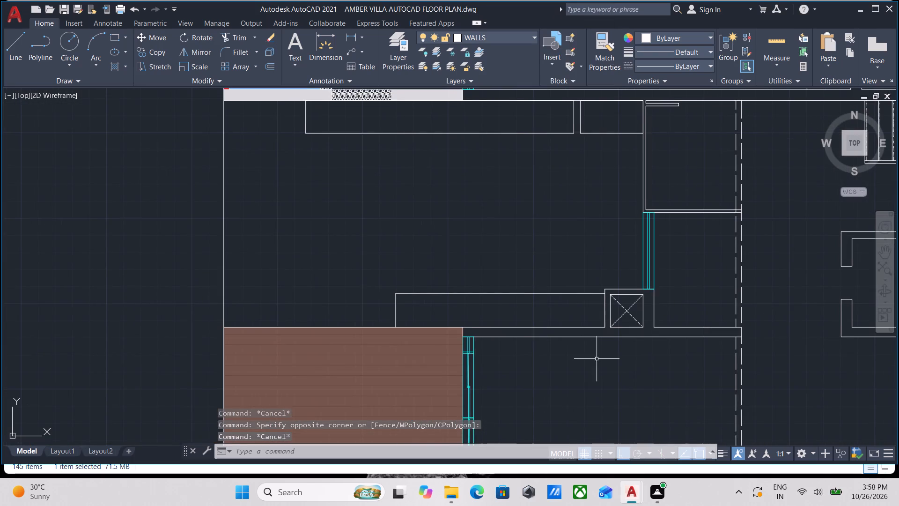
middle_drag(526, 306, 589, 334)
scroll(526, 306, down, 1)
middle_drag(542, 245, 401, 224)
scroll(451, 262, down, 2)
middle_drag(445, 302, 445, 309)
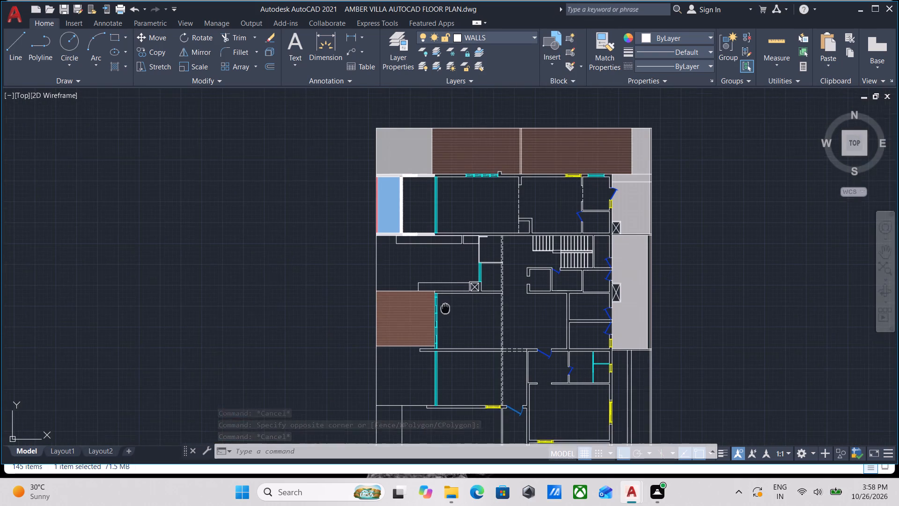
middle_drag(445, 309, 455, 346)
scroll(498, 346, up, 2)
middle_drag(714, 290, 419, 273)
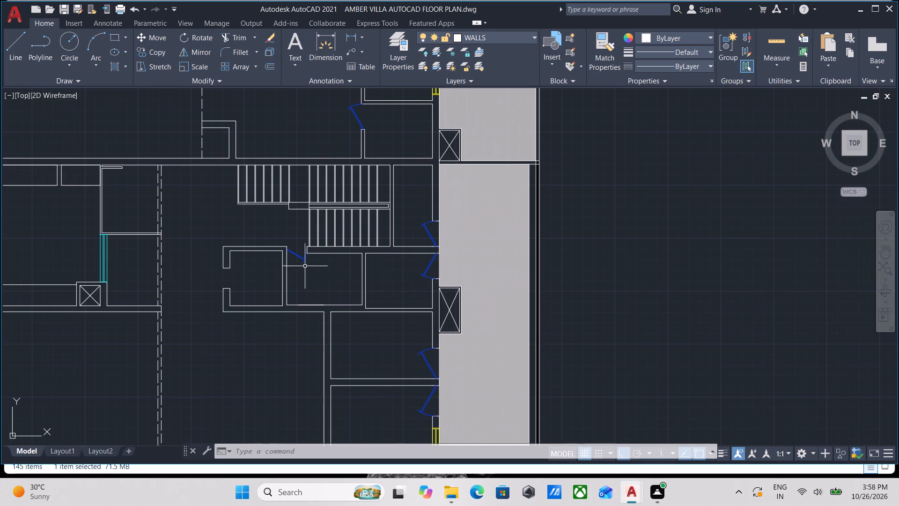
Measure the length of the narrow strip between its west end over the wooden deck and the crossed shaft.
scroll(220, 261, up, 1)
scroll(235, 260, down, 2)
middle_drag(251, 264, 334, 303)
scroll(493, 292, up, 3)
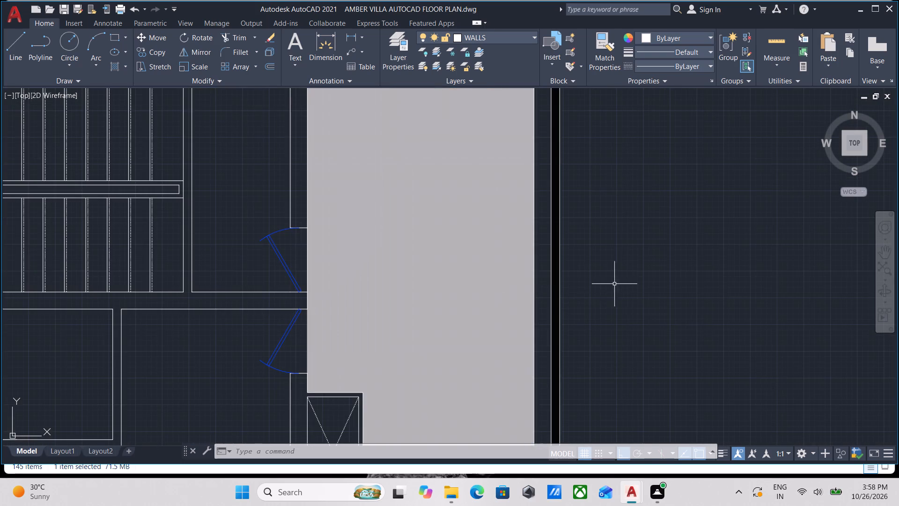
scroll(619, 282, down, 1)
middle_drag(619, 281, 522, 198)
scroll(179, 221, down, 2)
middle_drag(177, 221, 328, 208)
middle_drag(162, 223, 320, 246)
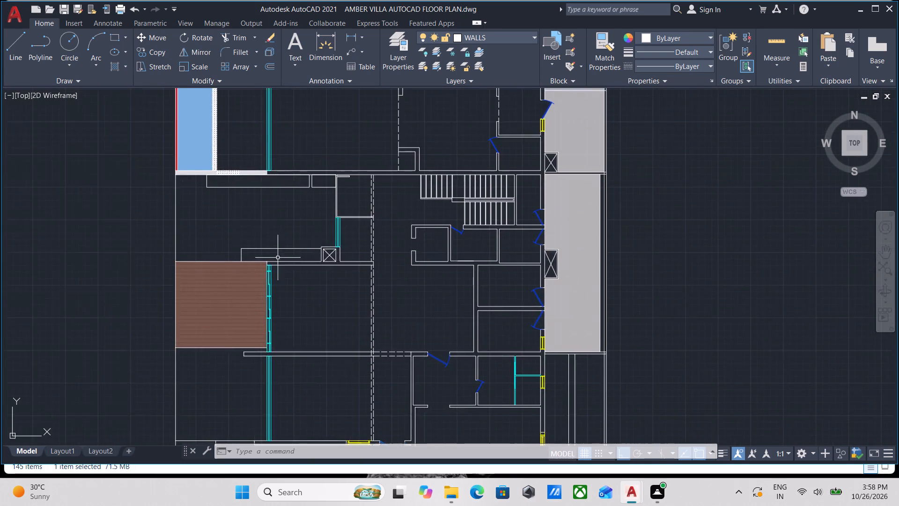
scroll(218, 260, up, 2)
click(337, 245)
key(Escape)
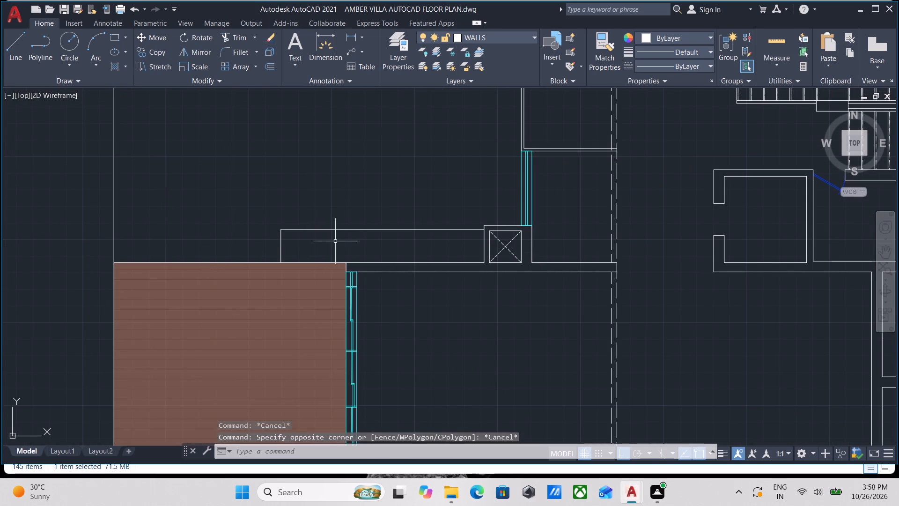
text(DLI)
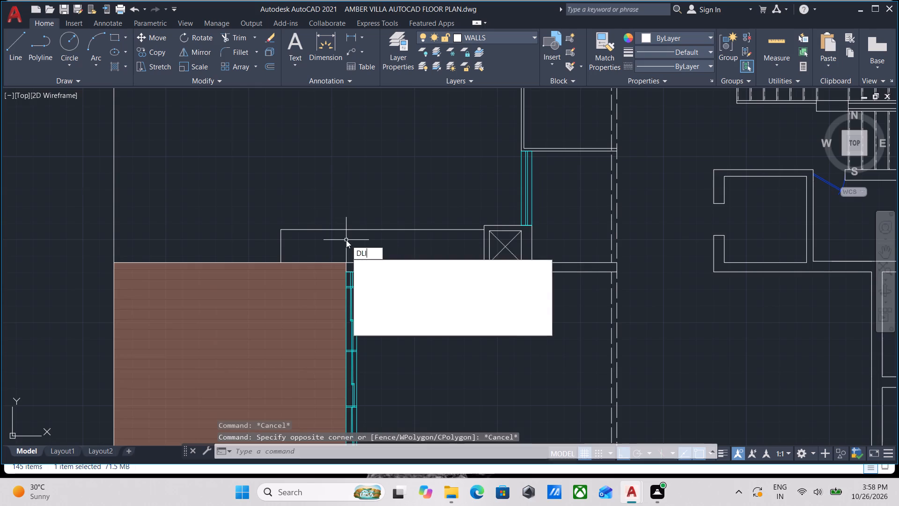
key(Return)
scroll(346, 240, up, 3)
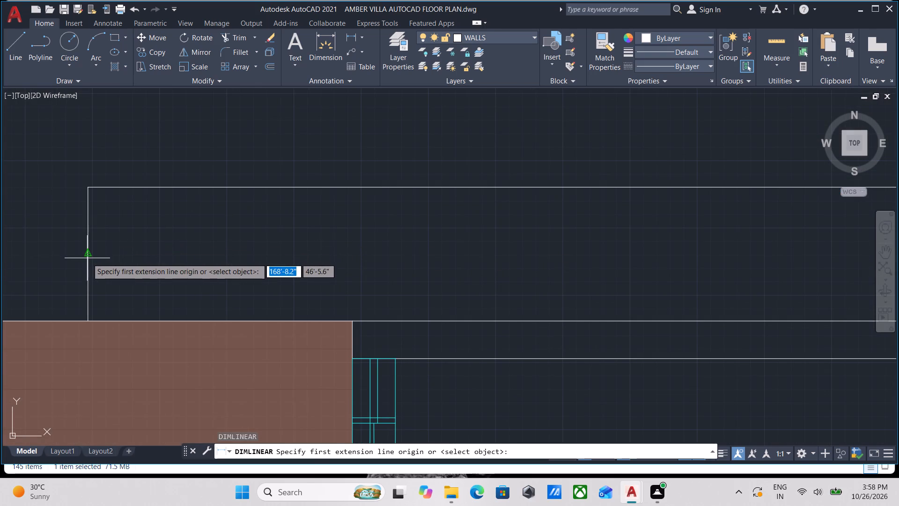
click(87, 258)
middle_drag(478, 249, 72, 254)
scroll(423, 246, down, 1)
click(472, 253)
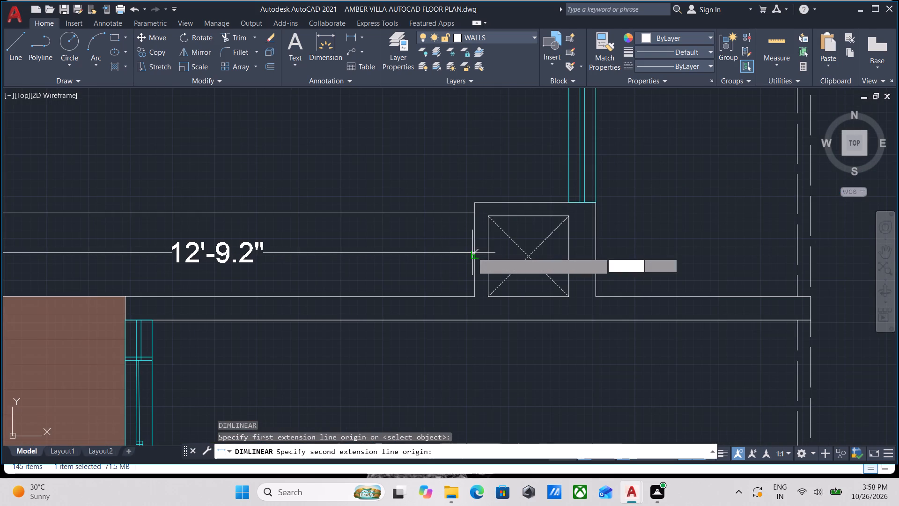
key(Escape)
Measure the north-south depth of the narrow strip beside the crossed shaft.
scroll(206, 238, down, 1)
middle_drag(206, 238, 343, 247)
text(DLI)
key(Return)
scroll(395, 245, up, 2)
click(396, 210)
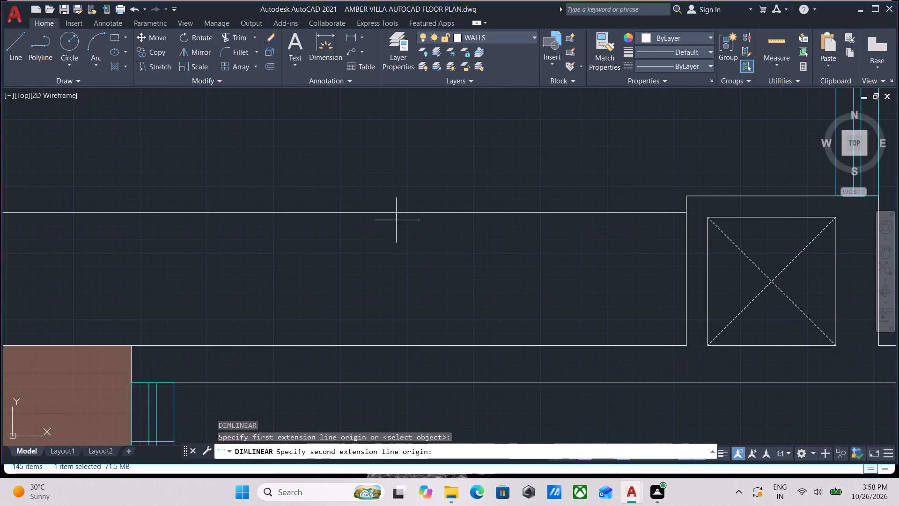
click(393, 343)
key(Escape)
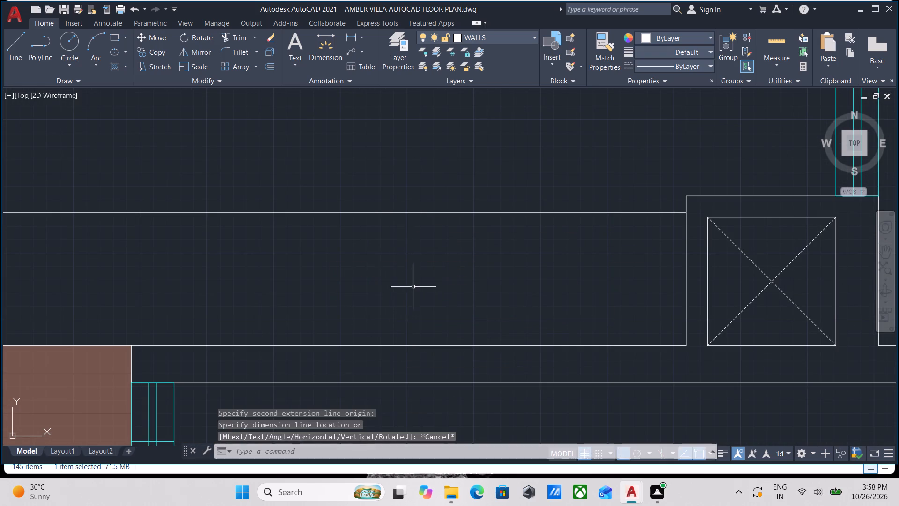
Erase the north and west lines outlining the narrow strip between the wooden deck and the crossed shaft.
scroll(427, 272, down, 2)
middle_click(431, 272)
scroll(432, 274, down, 1)
scroll(500, 289, up, 1)
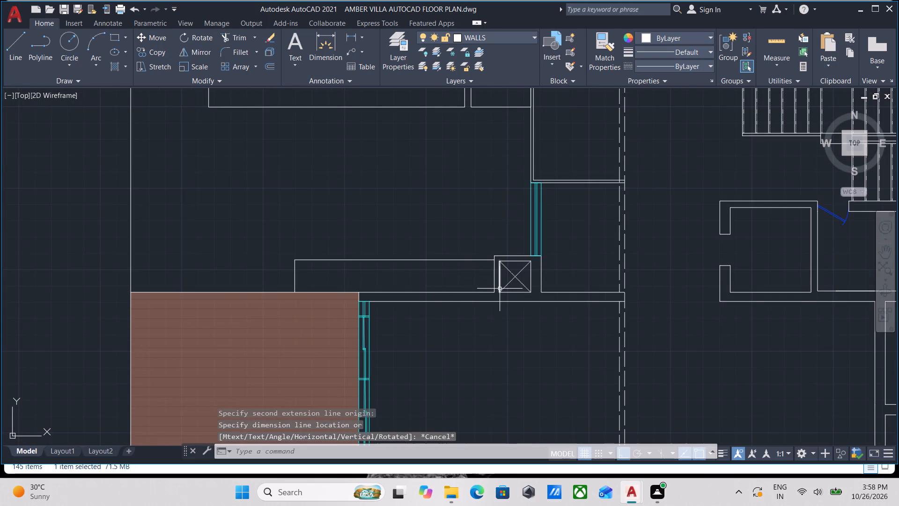
scroll(500, 289, up, 1)
drag(415, 258, 413, 253)
click(308, 164)
middle_drag(101, 217, 338, 213)
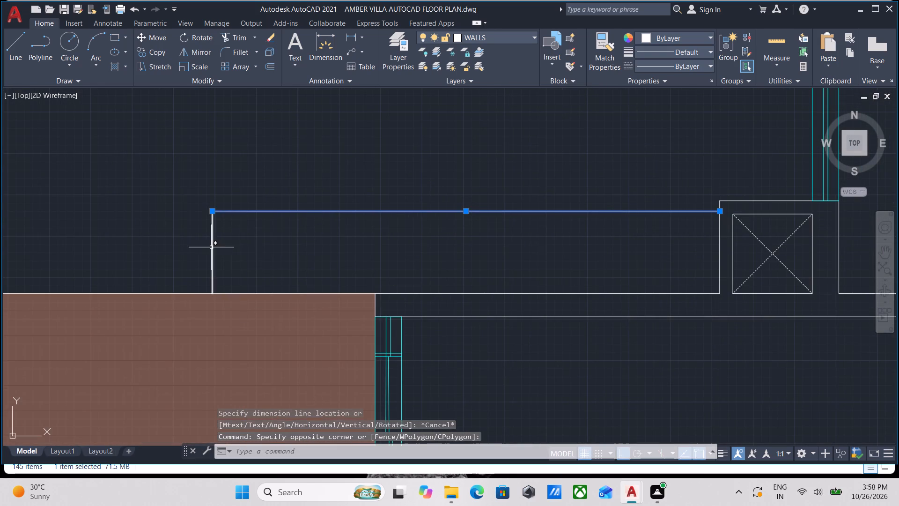
drag(246, 241, 223, 247)
click(149, 246)
right_click(149, 246)
click(187, 275)
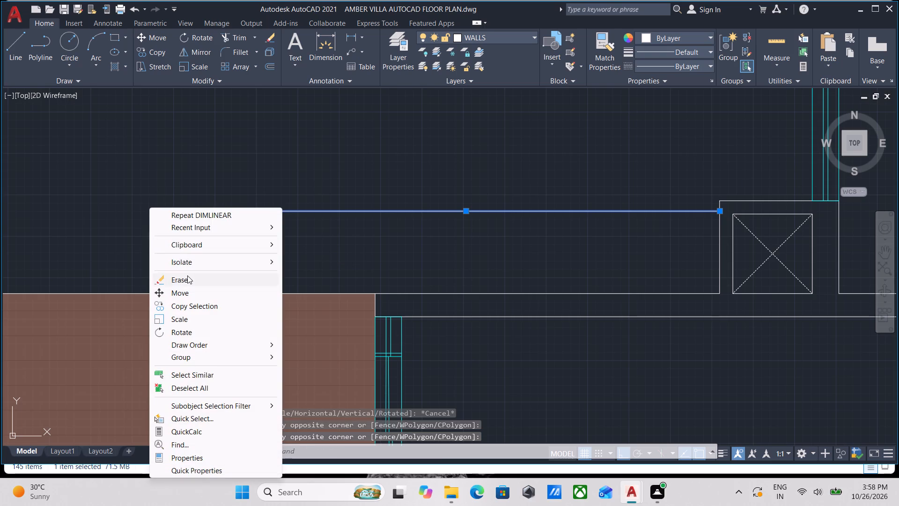
Draw a rectangle about 10'-3.5" long and 2'-3.6" deep westward along the wall from the crossed shaft's base.
scroll(284, 237, down, 1)
middle_drag(284, 237, 234, 247)
text(REC)
key(Return)
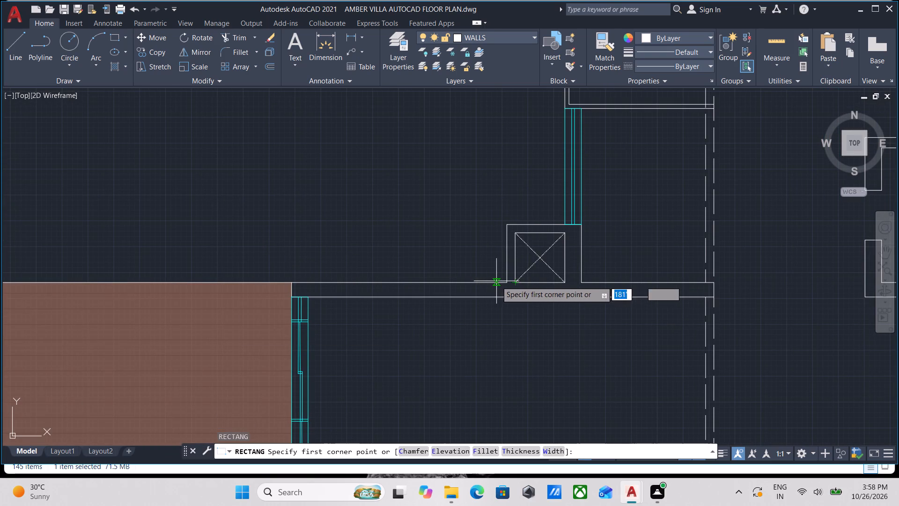
click(504, 280)
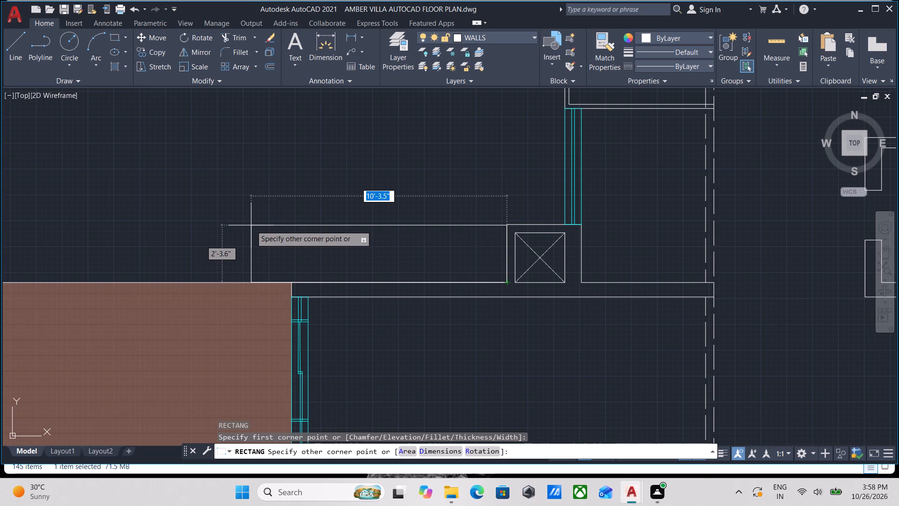
click(251, 225)
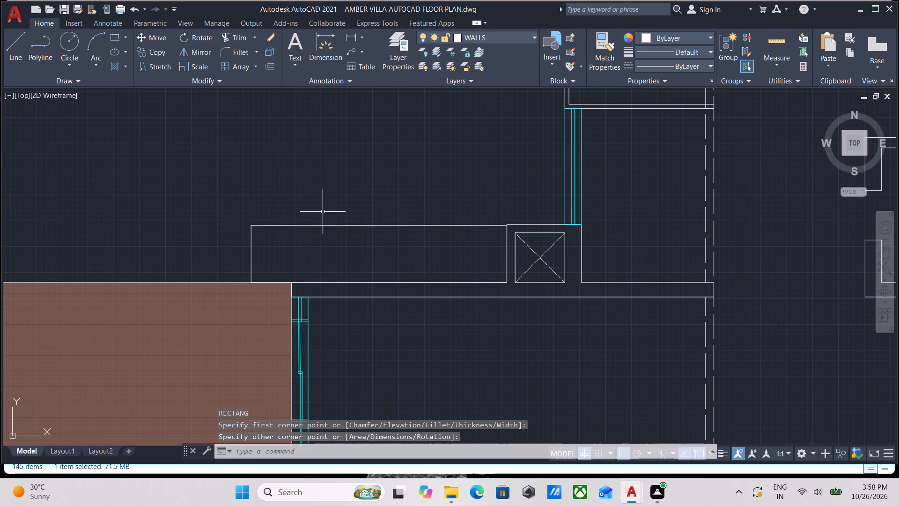
Stretch the new rectangle's west edge about 3'-9" further west over the wooden deck's north edge.
scroll(325, 211, down, 2)
middle_drag(325, 211, 411, 235)
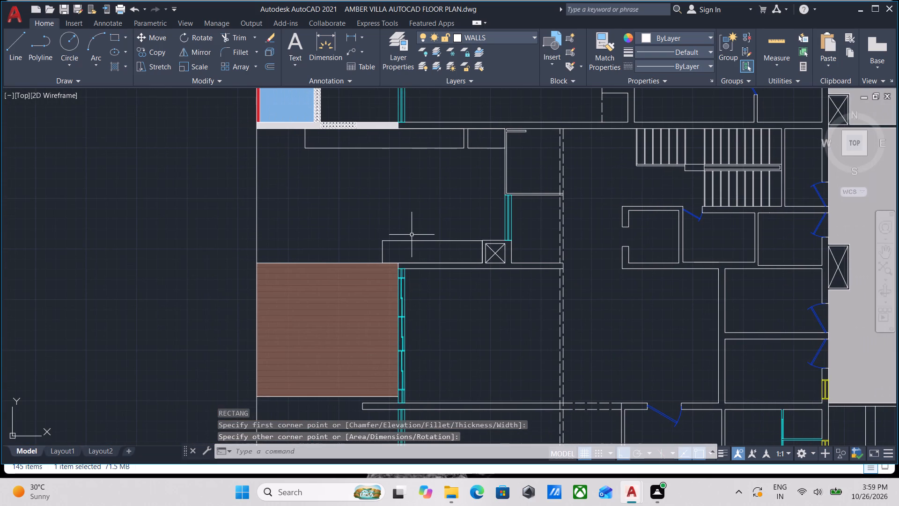
scroll(364, 272, up, 3)
click(443, 212)
click(408, 181)
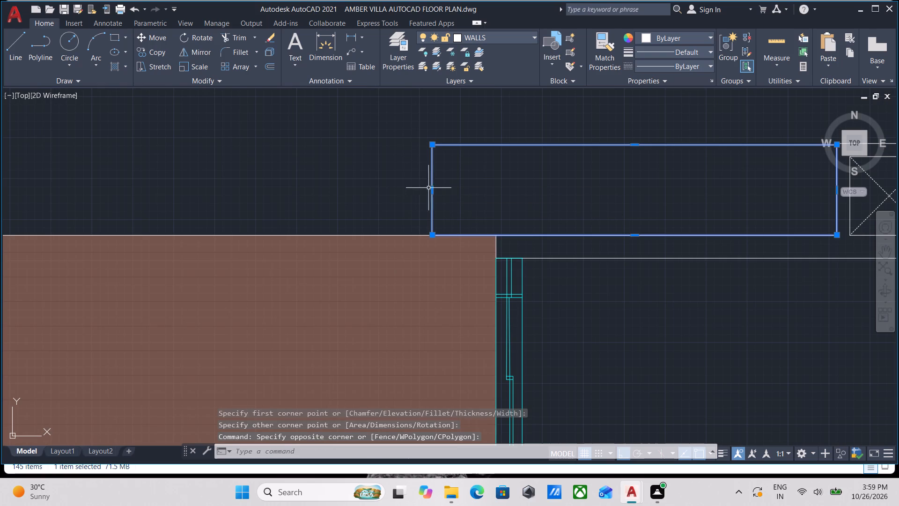
click(432, 188)
scroll(331, 193, down, 1)
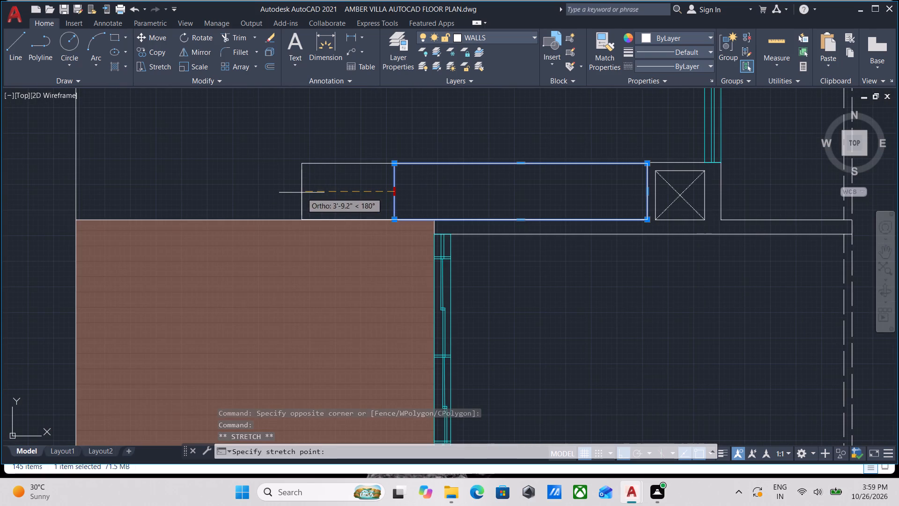
click(302, 193)
scroll(372, 192, down, 1)
middle_drag(375, 196, 448, 247)
key(Escape)
Fill the two north strips and the south strip of the open area with a solid hatch in colour 192,192,192.
scroll(507, 227, down, 2)
middle_drag(534, 251, 552, 274)
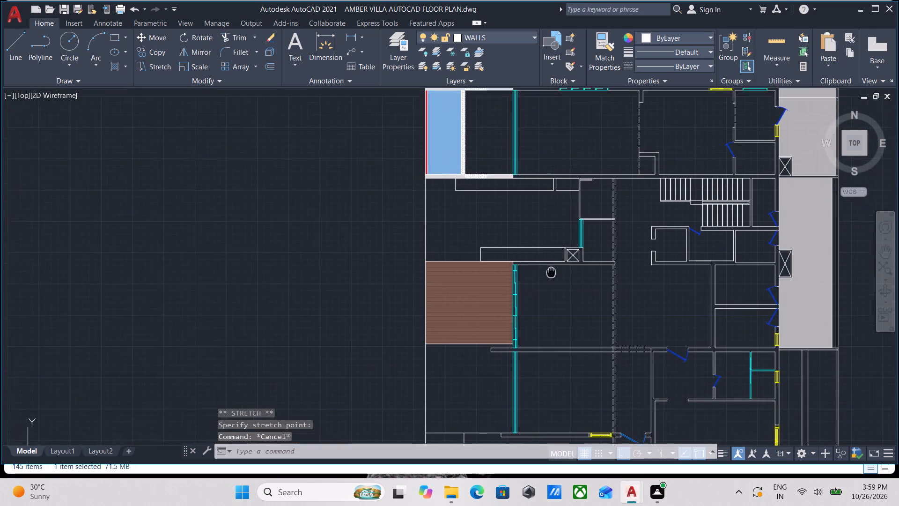
middle_drag(552, 274, 554, 278)
scroll(554, 278, up, 2)
scroll(478, 231, down, 1)
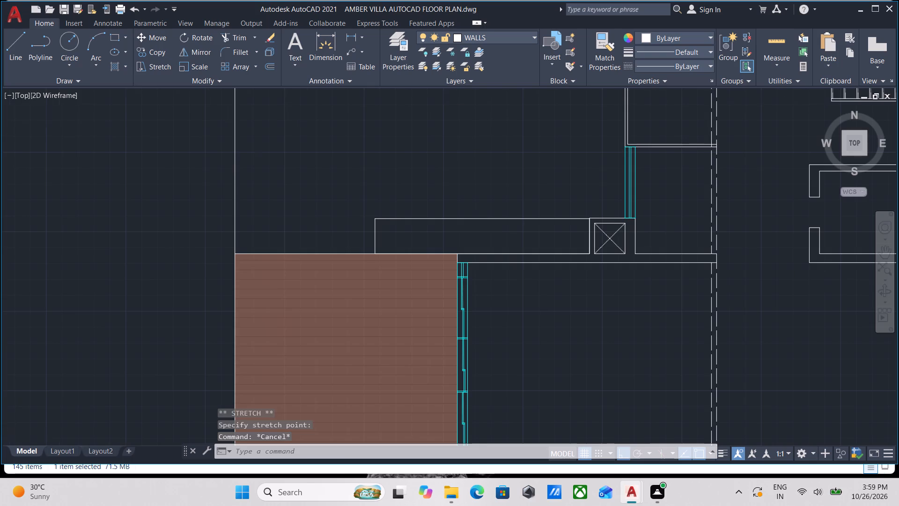
scroll(478, 231, down, 1)
middle_drag(483, 263, 494, 357)
scroll(476, 305, up, 2)
middle_drag(475, 304, 443, 361)
key(h)
key(Return)
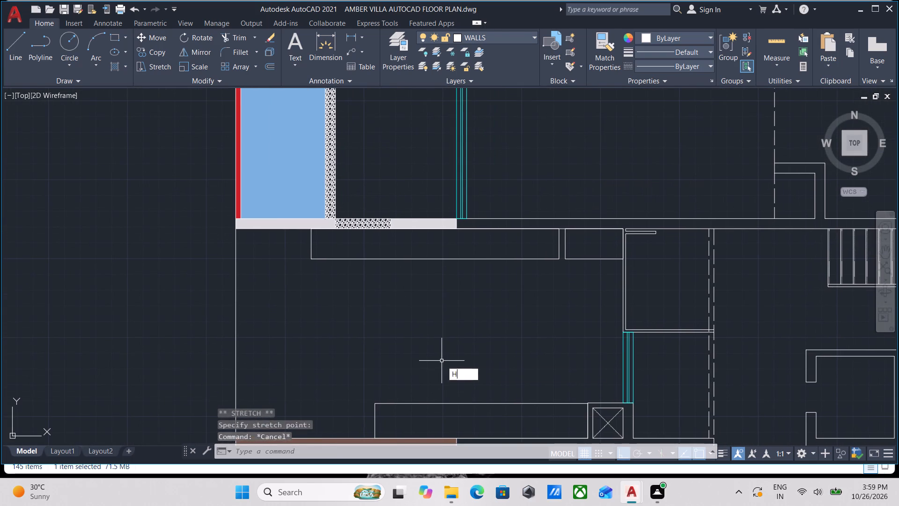
click(299, 48)
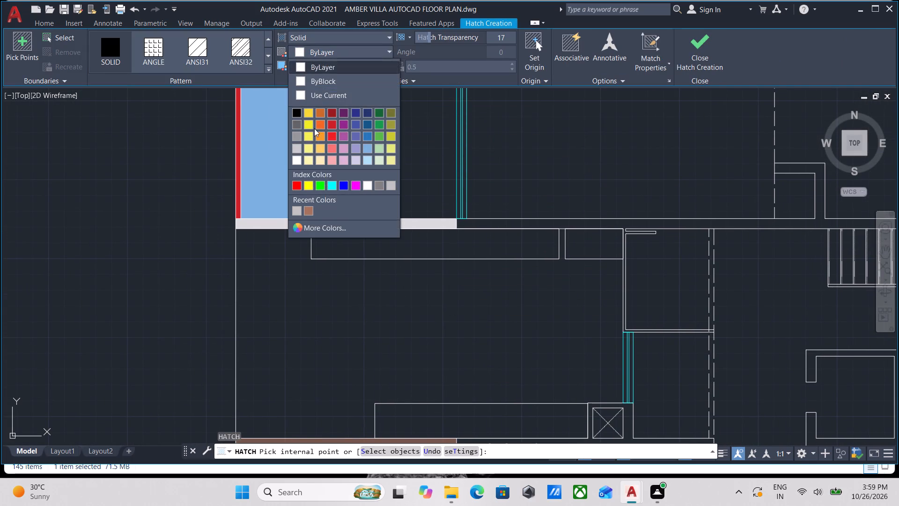
click(295, 210)
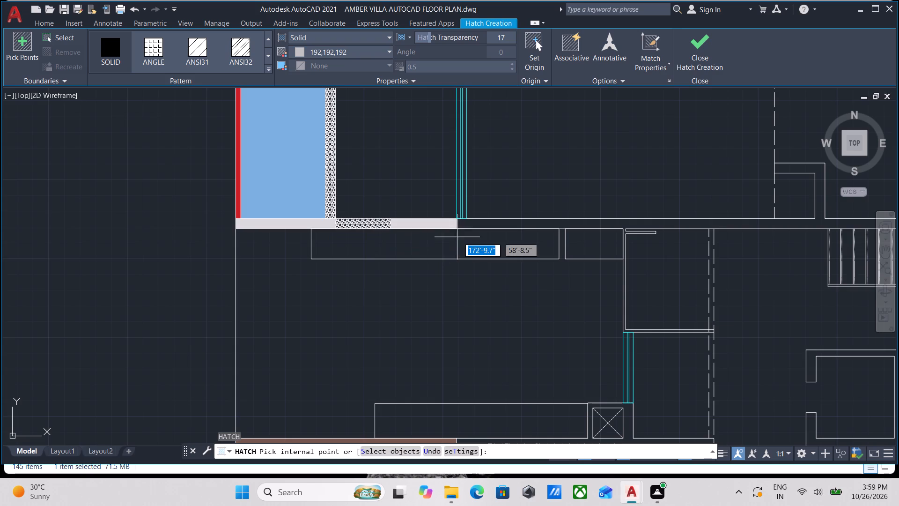
click(461, 234)
scroll(595, 254, up, 2)
click(592, 243)
scroll(592, 243, down, 2)
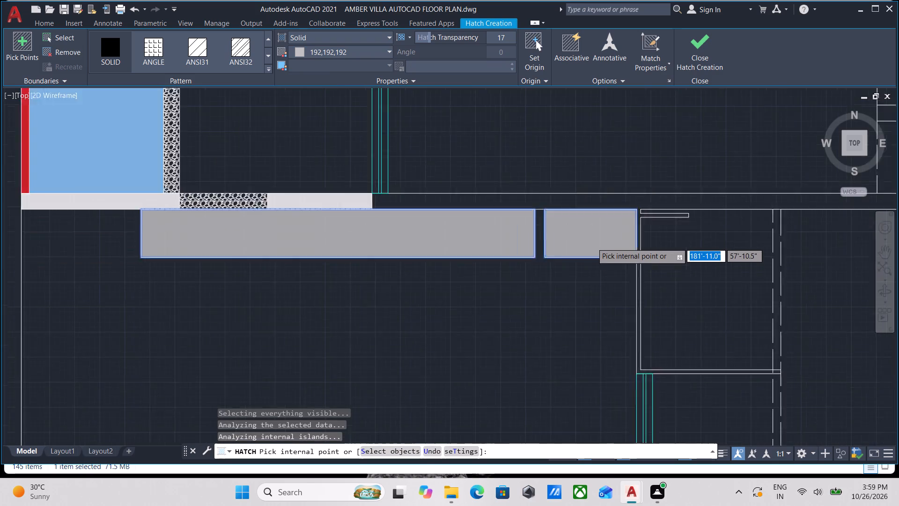
middle_drag(590, 240, 487, 122)
click(428, 291)
scroll(434, 290, down, 1)
middle_drag(434, 290, 457, 290)
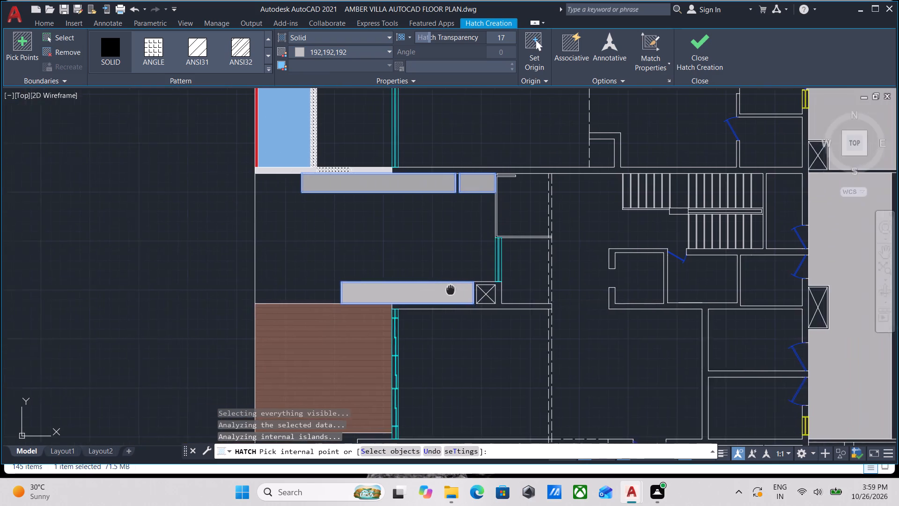
middle_drag(457, 290, 503, 292)
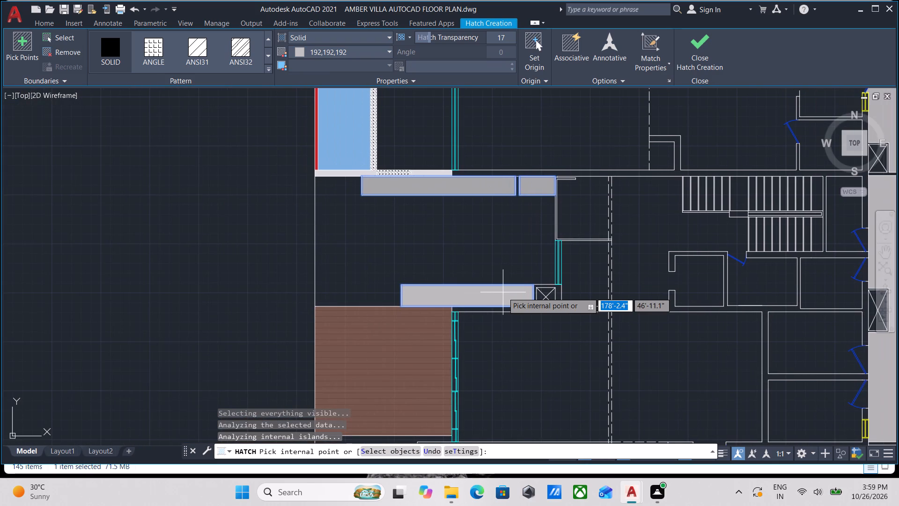
scroll(704, 46, down, 1)
click(704, 46)
Apply a solid Green hatch to the open area between the grey strips, south of the pool.
middle_drag(193, 229, 258, 249)
key(h)
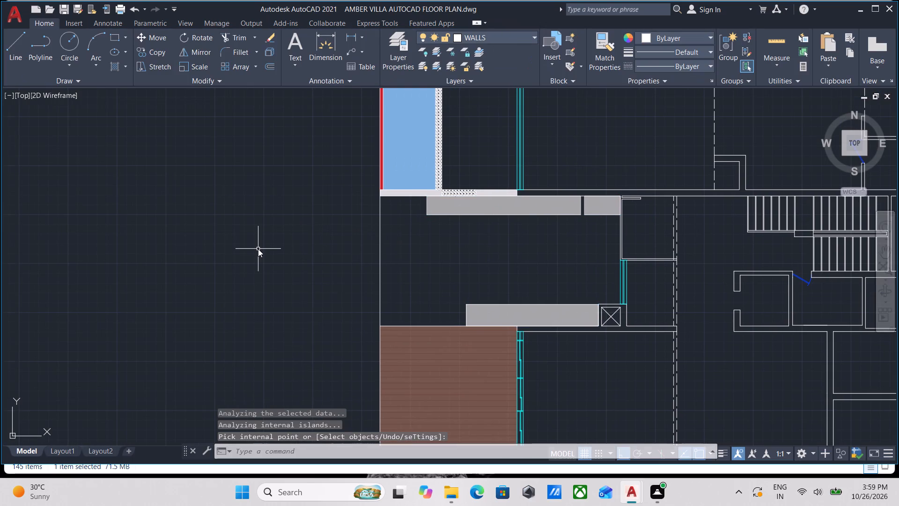
key(Return)
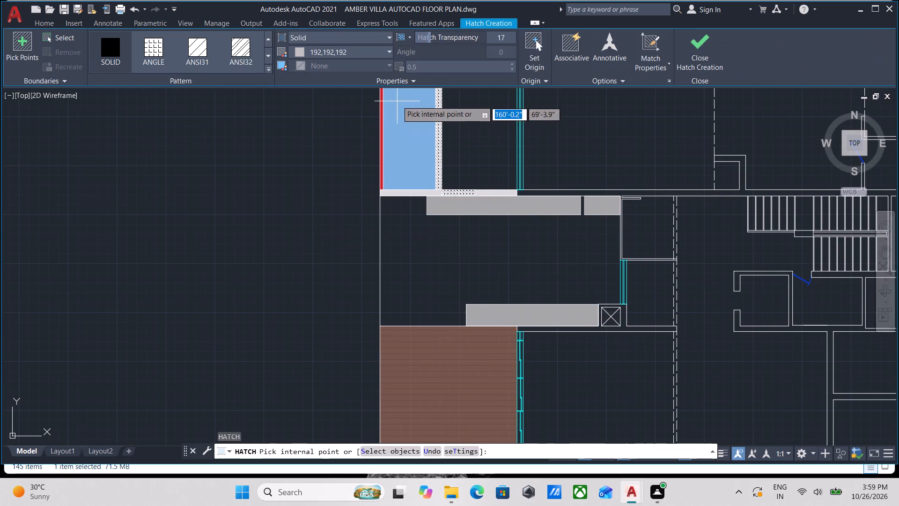
click(300, 51)
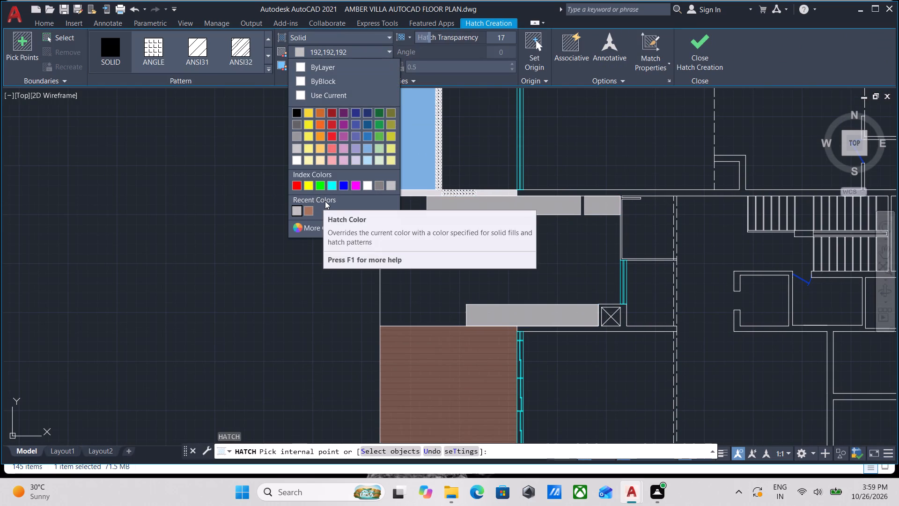
click(320, 186)
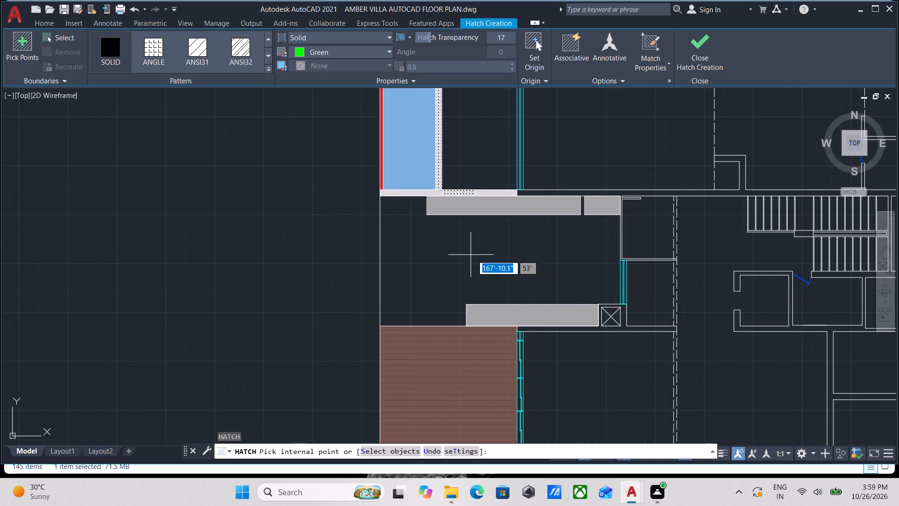
click(502, 259)
Check the green fill south of the pool against the surrounding rooms and finish the hatch.
scroll(449, 254, up, 1)
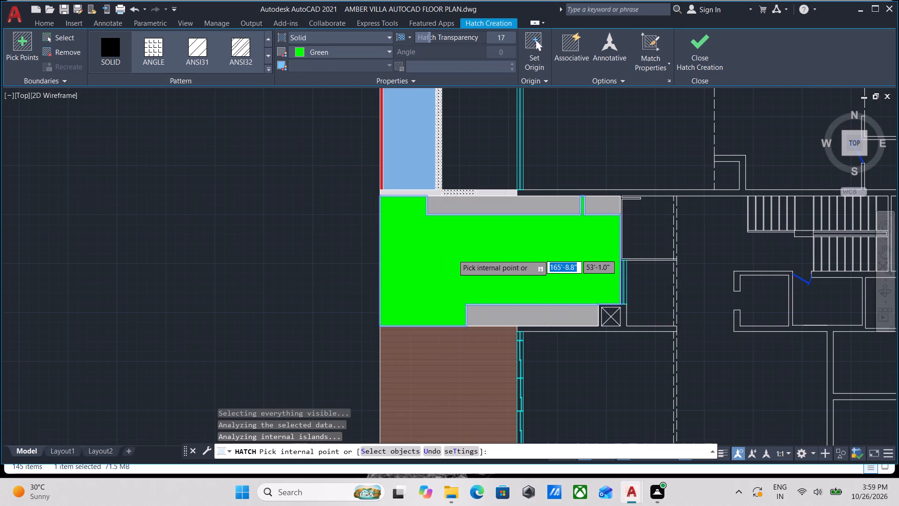
scroll(454, 255, up, 1)
scroll(513, 246, down, 1)
middle_drag(513, 245, 461, 202)
scroll(478, 213, down, 1)
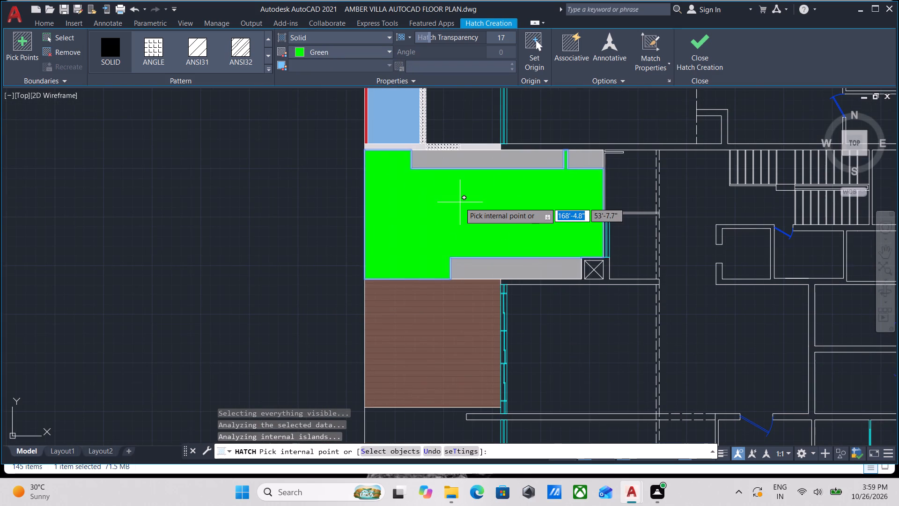
scroll(460, 202, down, 1)
middle_drag(460, 202, 452, 181)
middle_drag(489, 206, 428, 271)
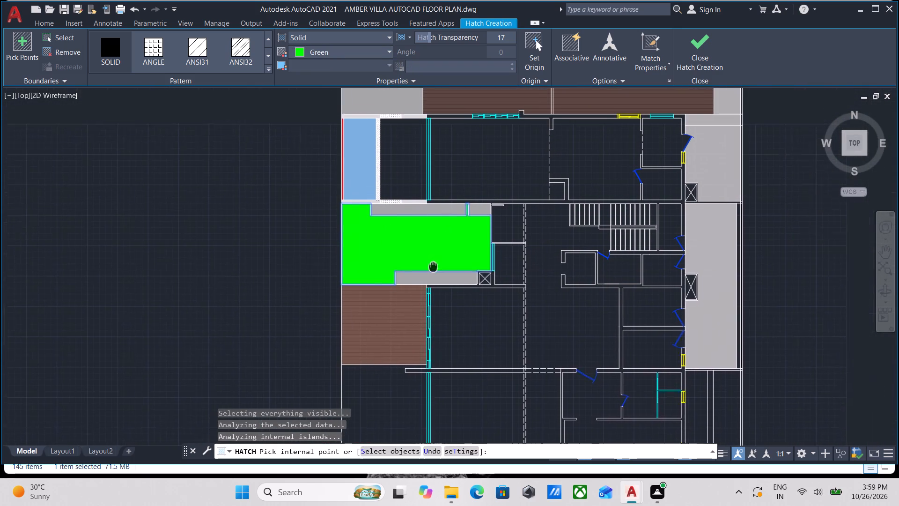
middle_drag(428, 271, 411, 289)
scroll(406, 276, up, 2)
scroll(405, 276, down, 2)
middle_drag(405, 276, 392, 305)
scroll(396, 301, up, 1)
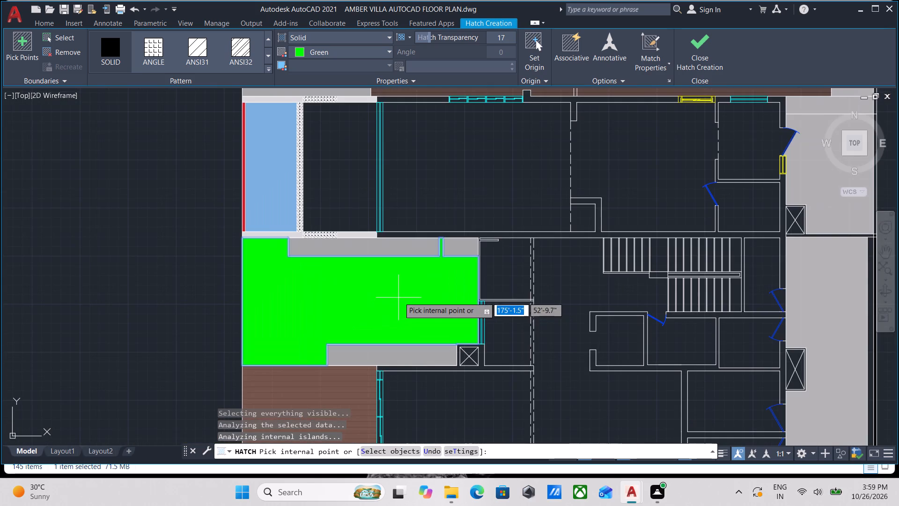
scroll(424, 288, down, 1)
middle_drag(424, 288, 367, 308)
scroll(374, 304, up, 2)
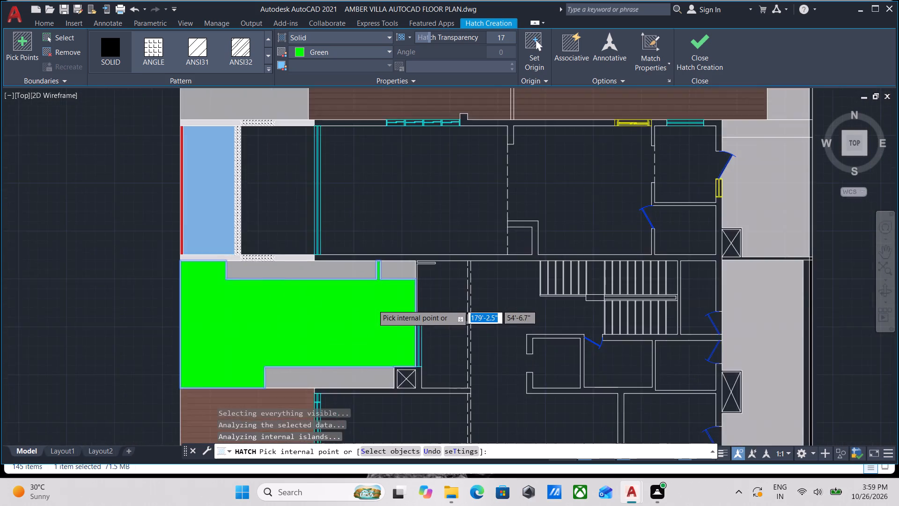
scroll(351, 307, down, 1)
middle_drag(351, 307, 347, 246)
scroll(347, 246, up, 1)
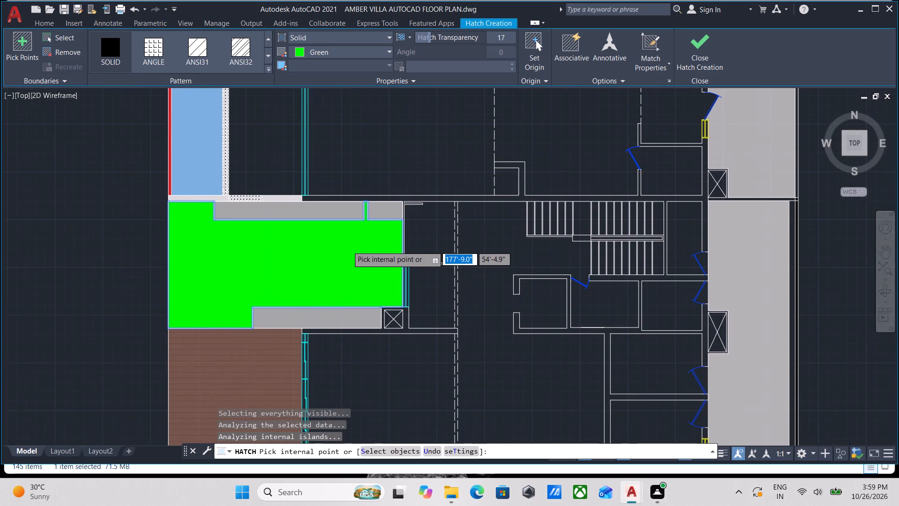
scroll(359, 240, down, 1)
middle_drag(359, 240, 429, 239)
scroll(383, 249, down, 1)
middle_drag(383, 249, 408, 234)
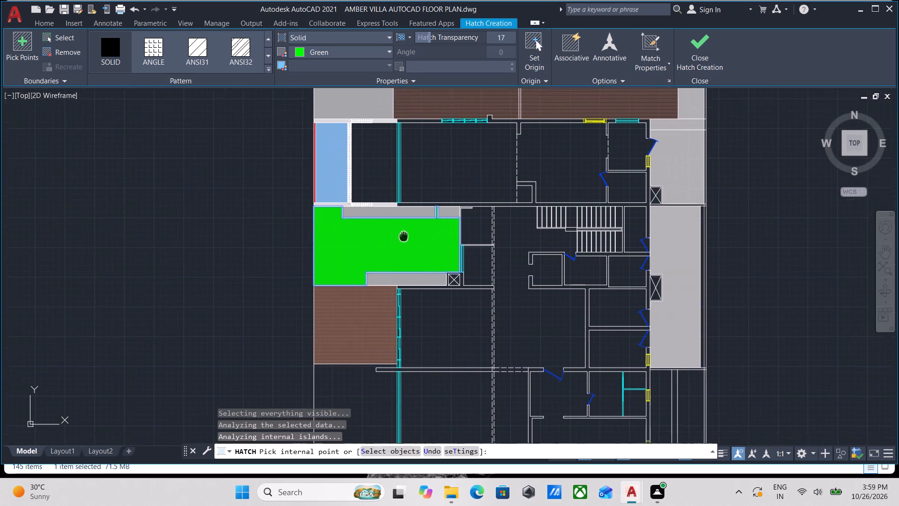
middle_drag(408, 234, 415, 228)
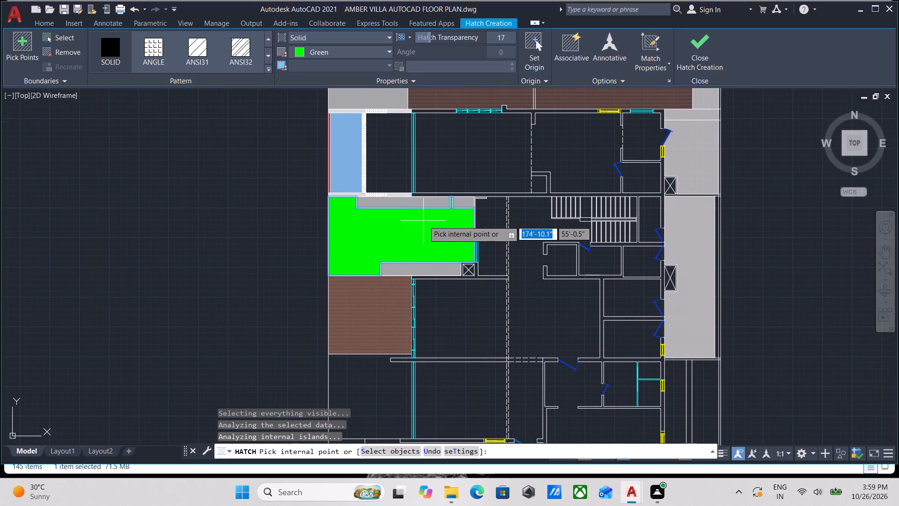
middle_drag(429, 217, 416, 165)
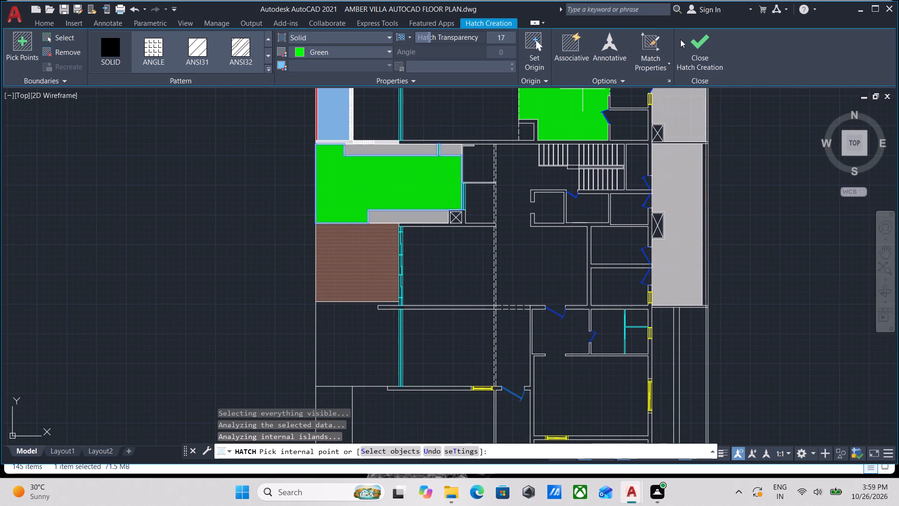
click(692, 43)
Examine the plan around the green area, the wooden deck and the unfilled open area south of the deck.
middle_drag(217, 183, 217, 314)
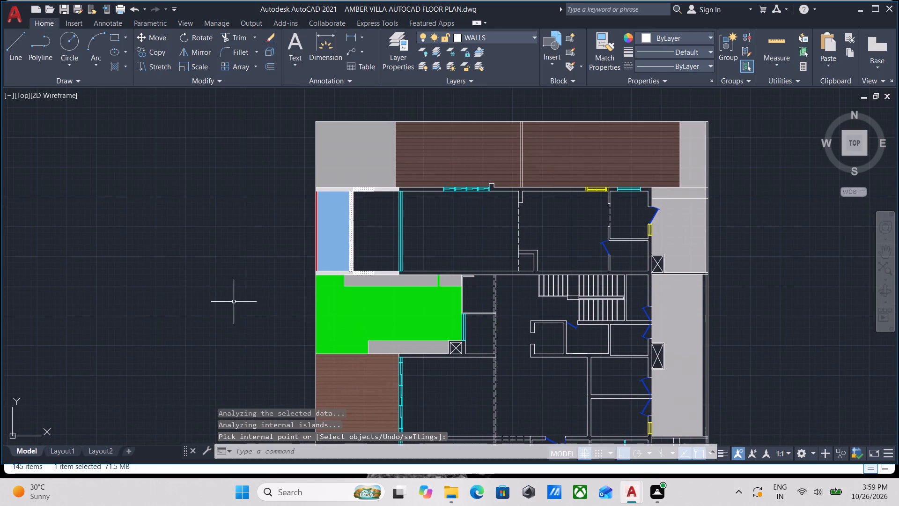
middle_drag(239, 291, 263, 228)
scroll(472, 271, up, 2)
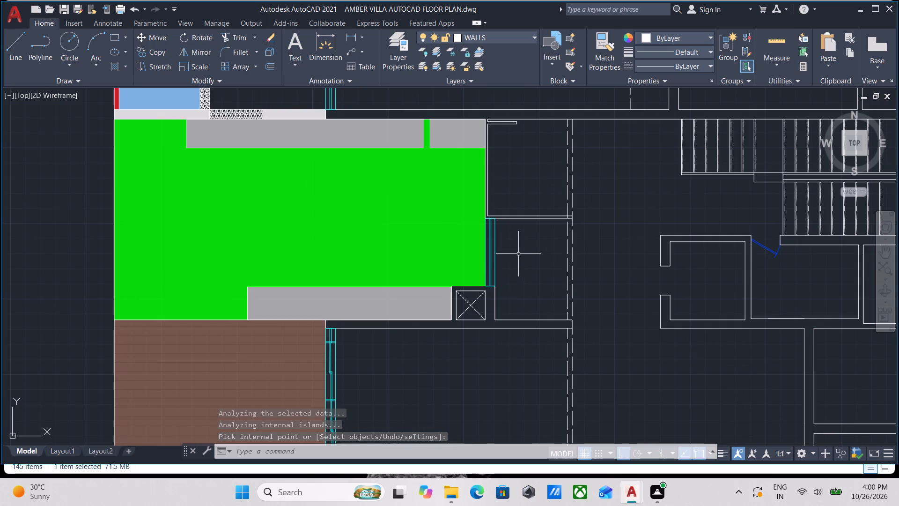
scroll(507, 321, down, 1)
middle_drag(528, 296, 527, 174)
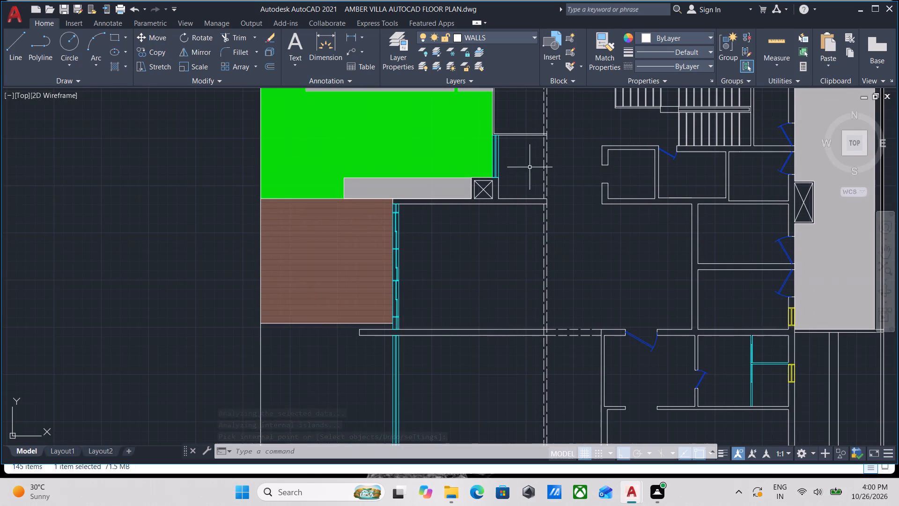
scroll(535, 157, up, 1)
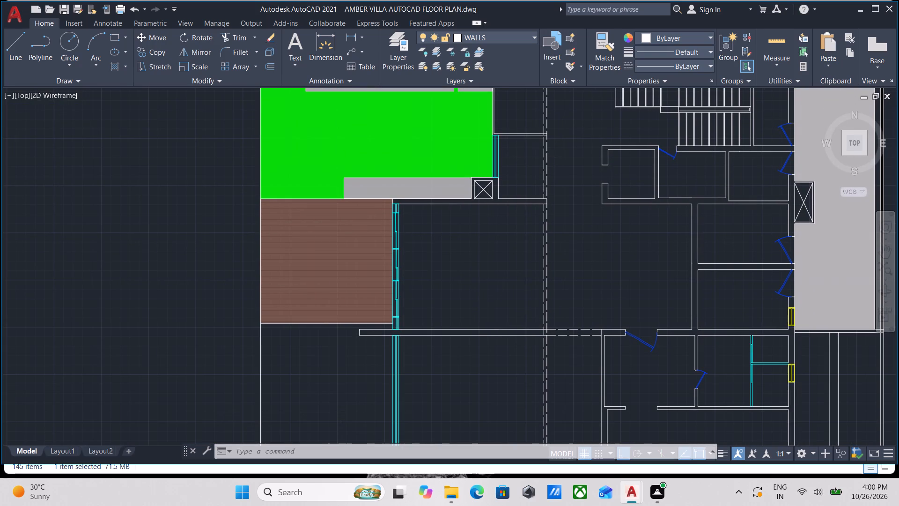
scroll(552, 209, up, 1)
scroll(421, 293, down, 2)
middle_drag(424, 297, 431, 350)
scroll(449, 322, up, 2)
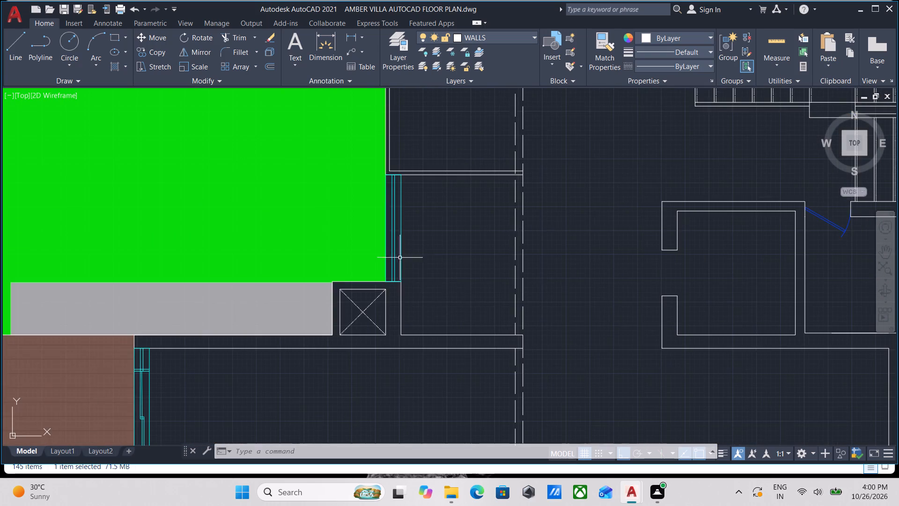
scroll(398, 257, up, 3)
scroll(398, 257, down, 5)
middle_drag(435, 261, 522, 167)
scroll(484, 291, down, 1)
middle_drag(484, 294, 455, 417)
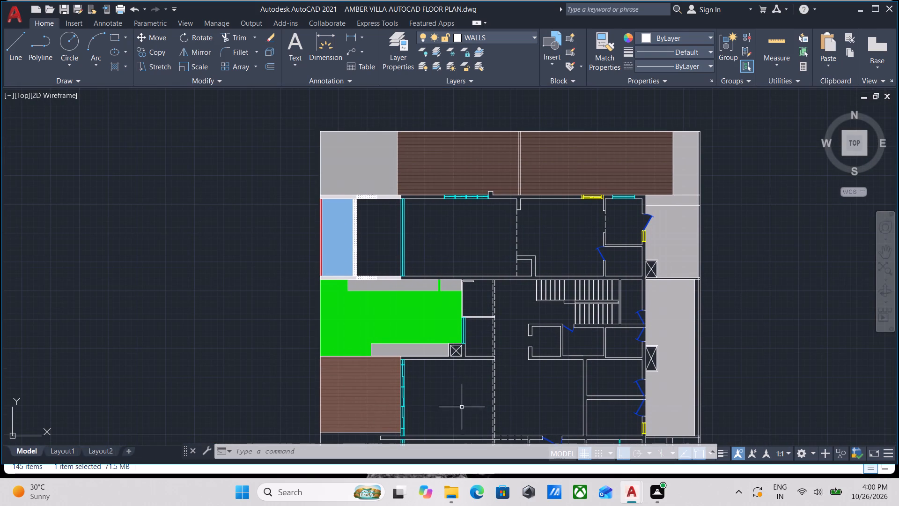
middle_drag(472, 405, 487, 395)
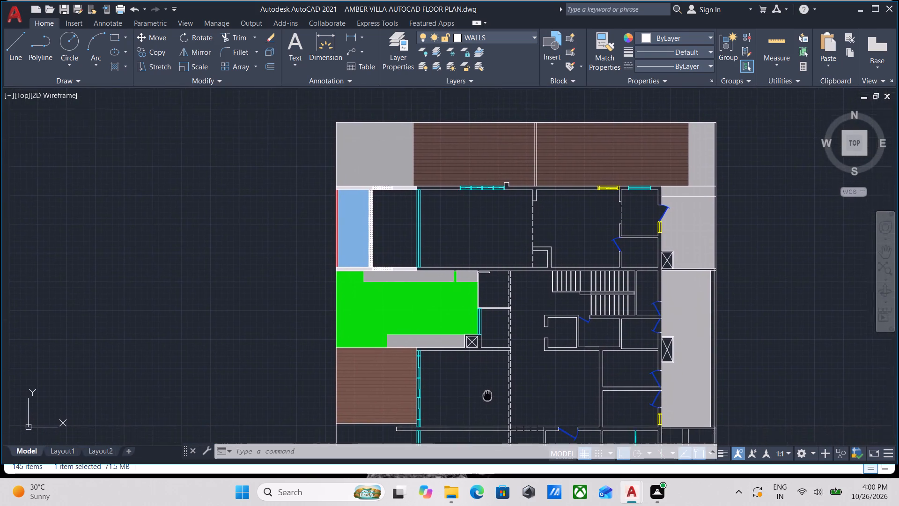
middle_drag(487, 395, 448, 231)
scroll(340, 316, up, 2)
scroll(370, 270, down, 1)
middle_drag(379, 276, 397, 288)
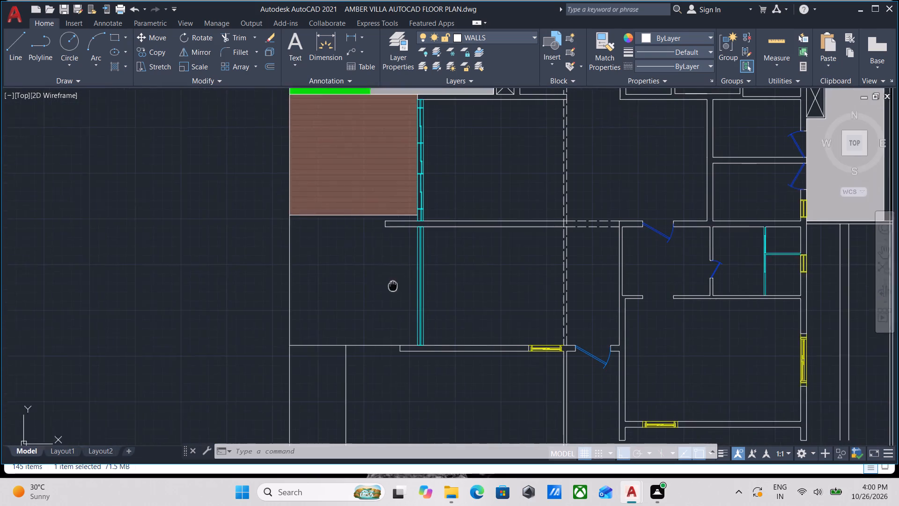
middle_drag(397, 288, 405, 290)
scroll(405, 290, down, 1)
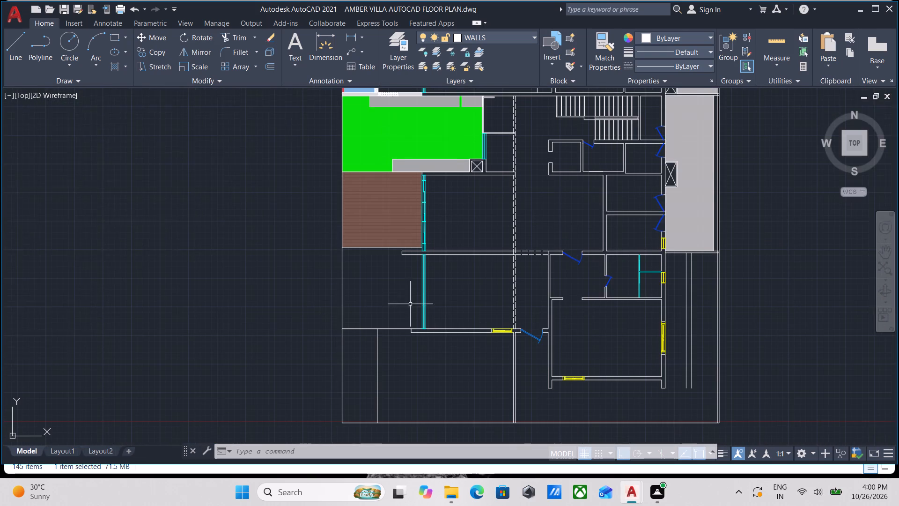
middle_drag(414, 310, 422, 307)
scroll(422, 307, down, 1)
scroll(416, 277, up, 1)
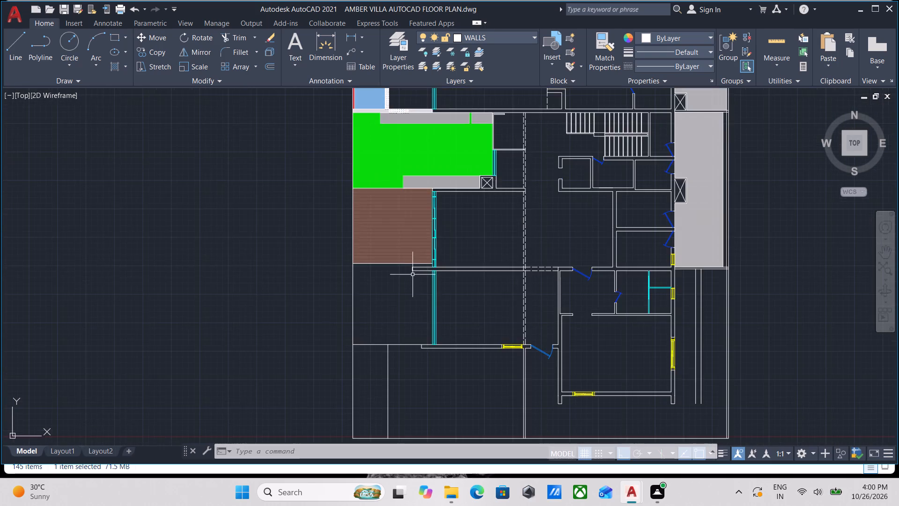
scroll(413, 274, up, 2)
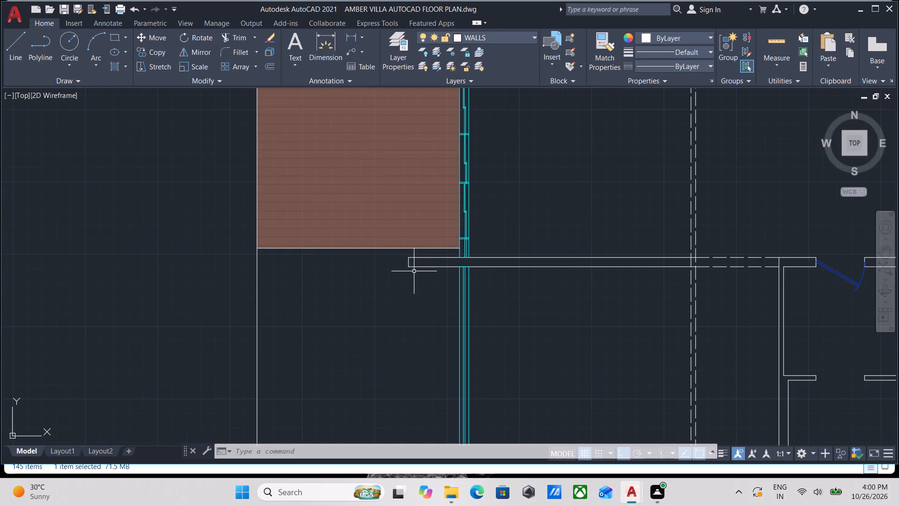
middle_drag(384, 271, 405, 333)
middle_drag(356, 241, 368, 281)
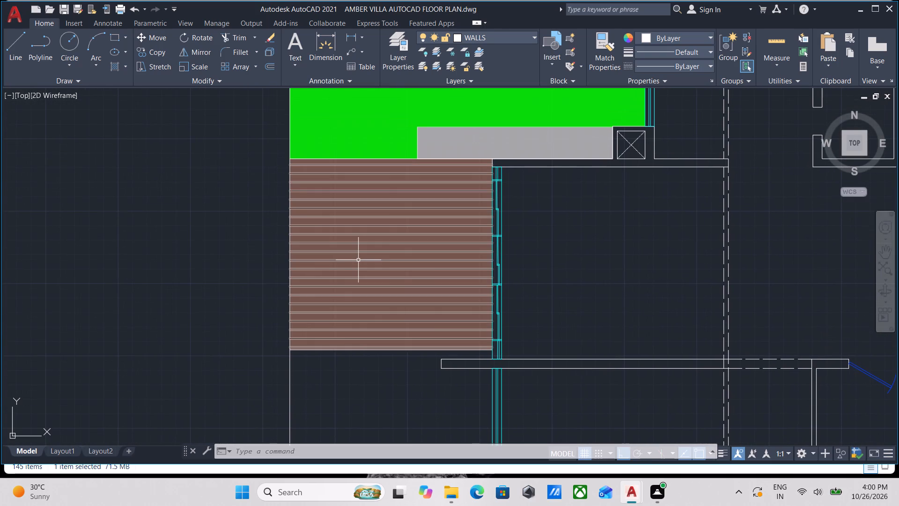
Measure the width and depth of the wooden deck south of the green area.
text(MEA)
key(Return)
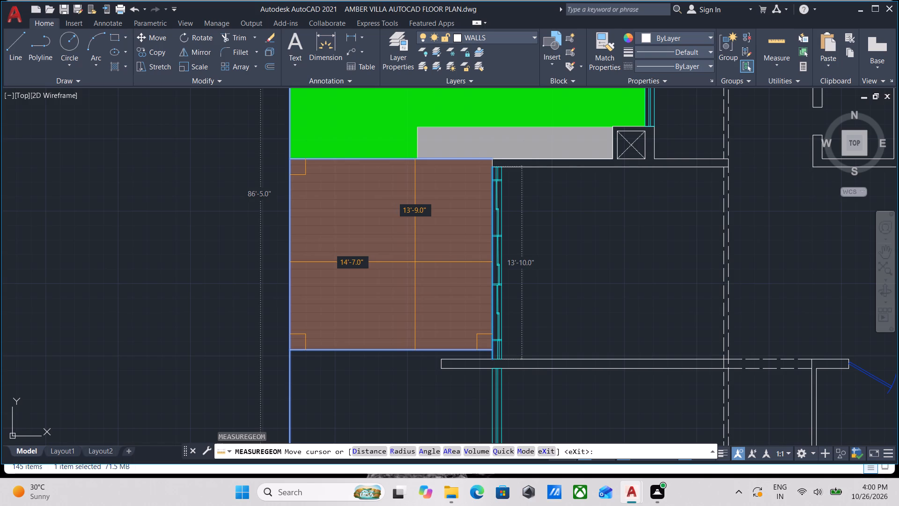
key(Escape)
Draw a rectangle about 3'-3.5" wide and 4'-2.6" deep southward from the wooden deck's south edge, near its west end.
scroll(396, 367, down, 2)
middle_drag(396, 367, 378, 320)
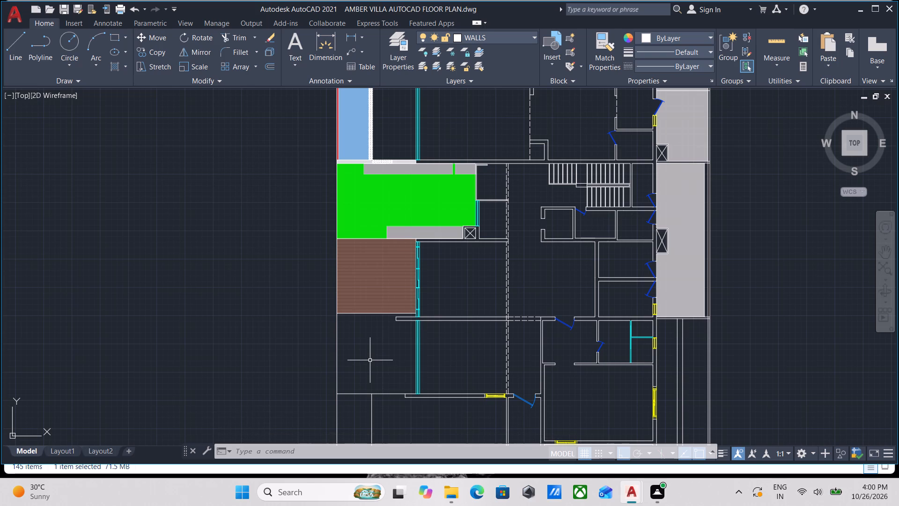
text(RE)
key(c)
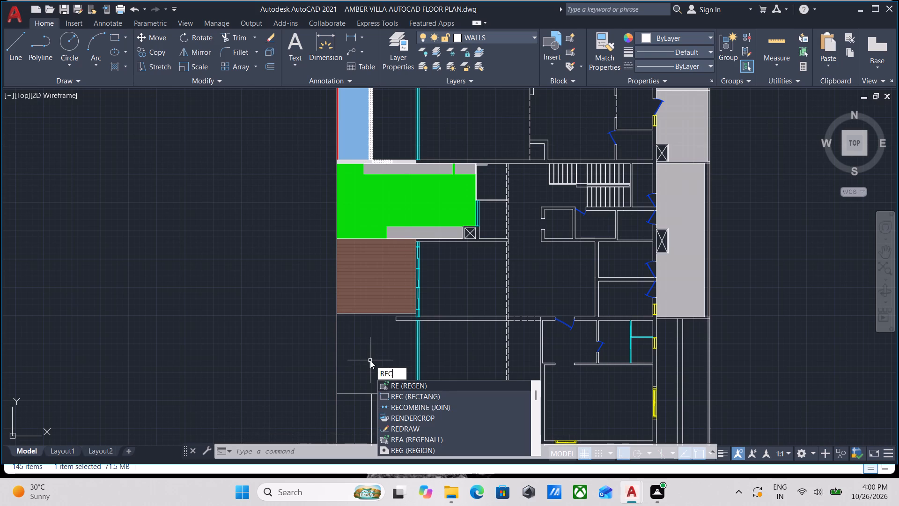
key(Return)
scroll(353, 330, up, 5)
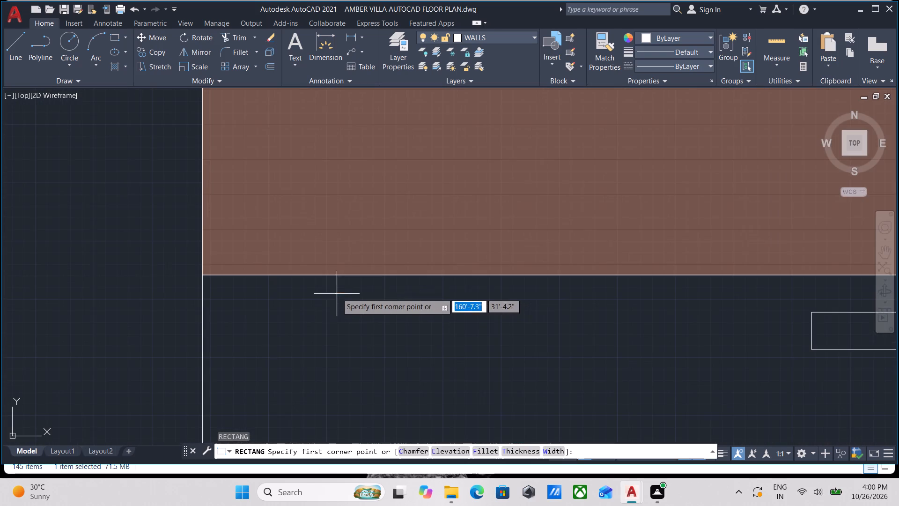
click(286, 277)
middle_drag(374, 383, 350, 254)
scroll(372, 328, down, 3)
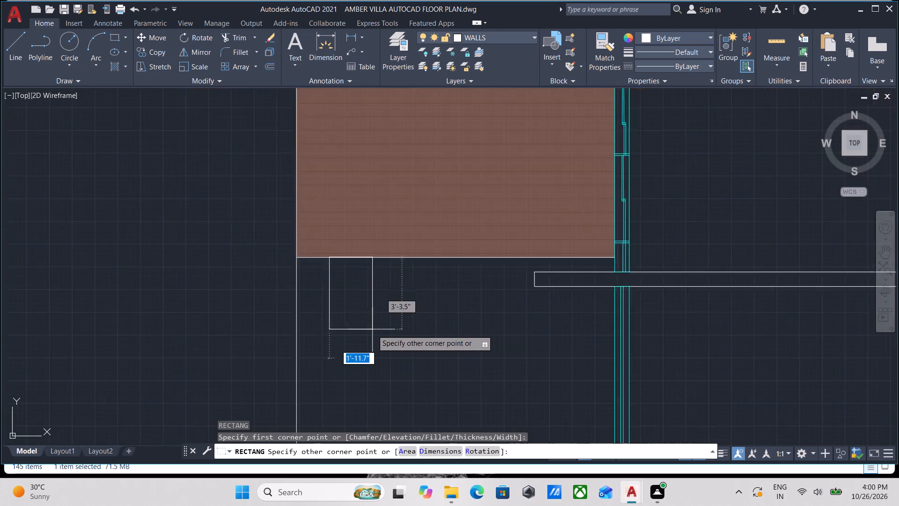
scroll(387, 339, up, 1)
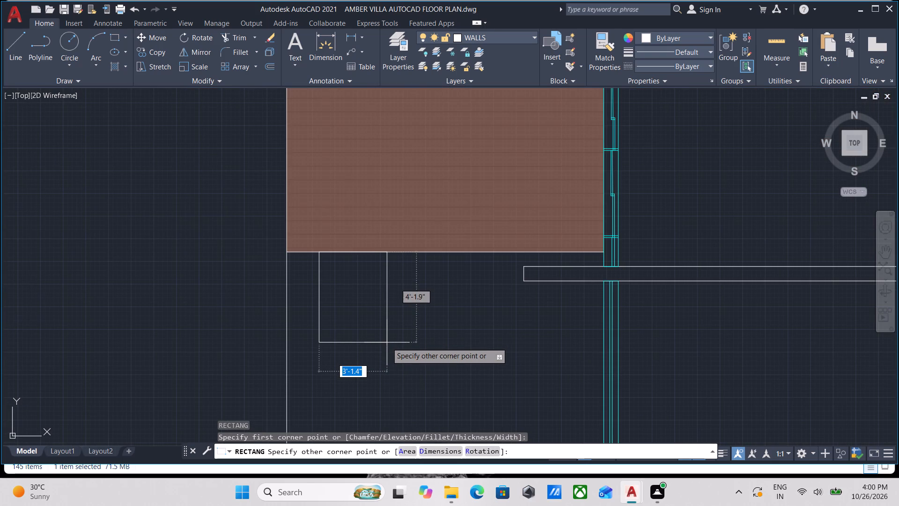
scroll(387, 343, up, 2)
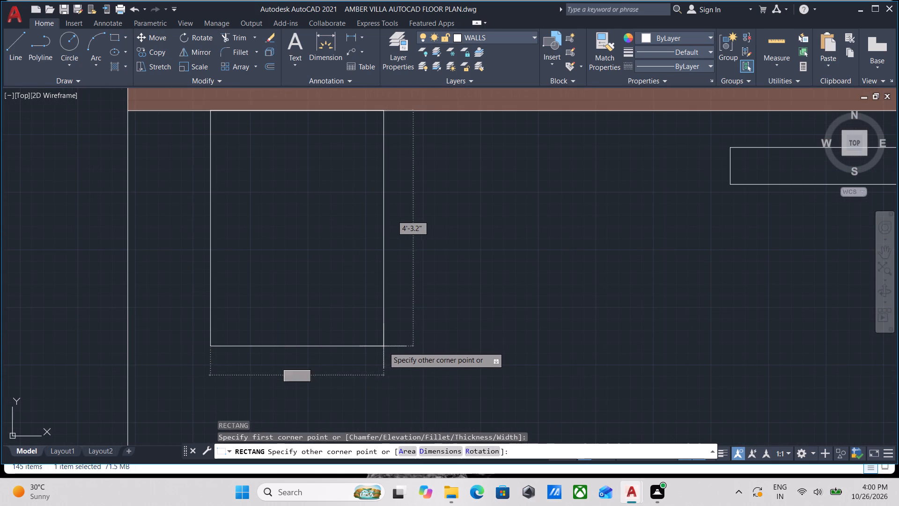
scroll(384, 344, down, 1)
middle_drag(384, 344, 384, 357)
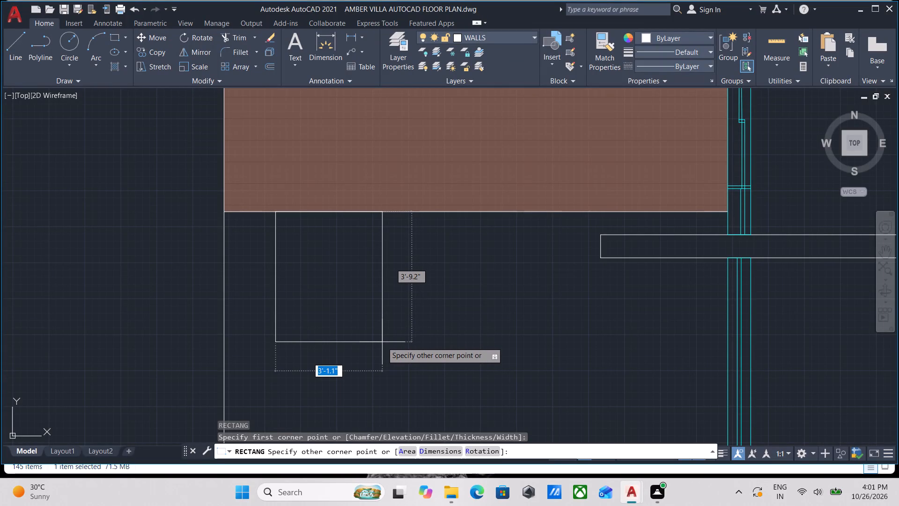
scroll(382, 342, down, 1)
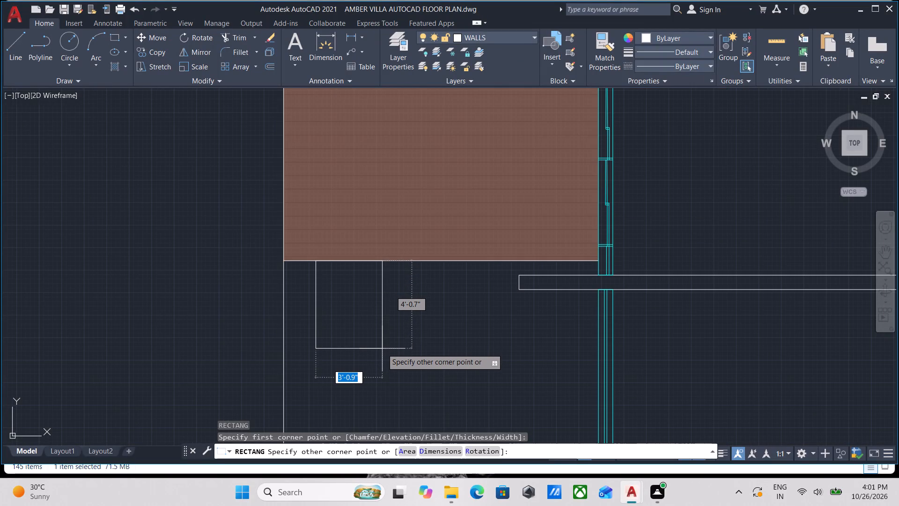
scroll(382, 349, up, 2)
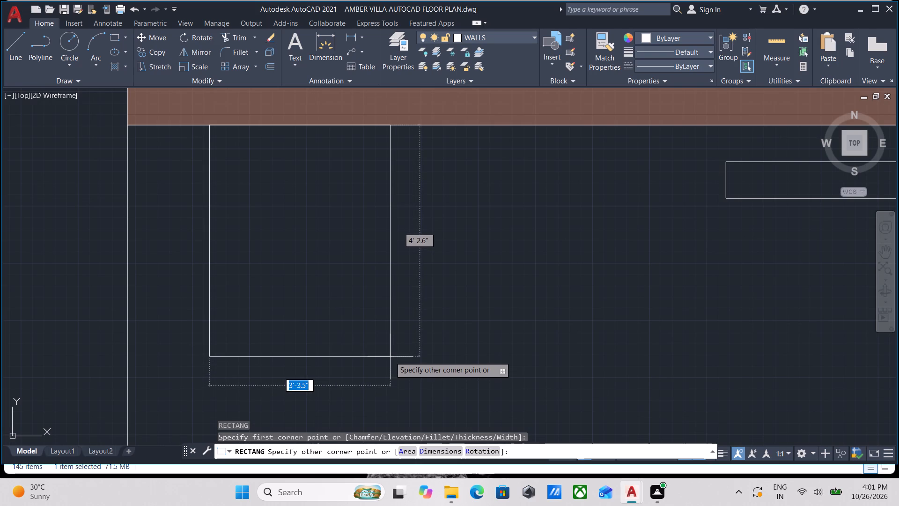
click(390, 357)
Copy the new rectangle about 4'-9" straight south, leaving a small gap between it and the original.
scroll(387, 356, down, 1)
middle_drag(387, 356, 392, 325)
drag(436, 367, 432, 363)
click(358, 284)
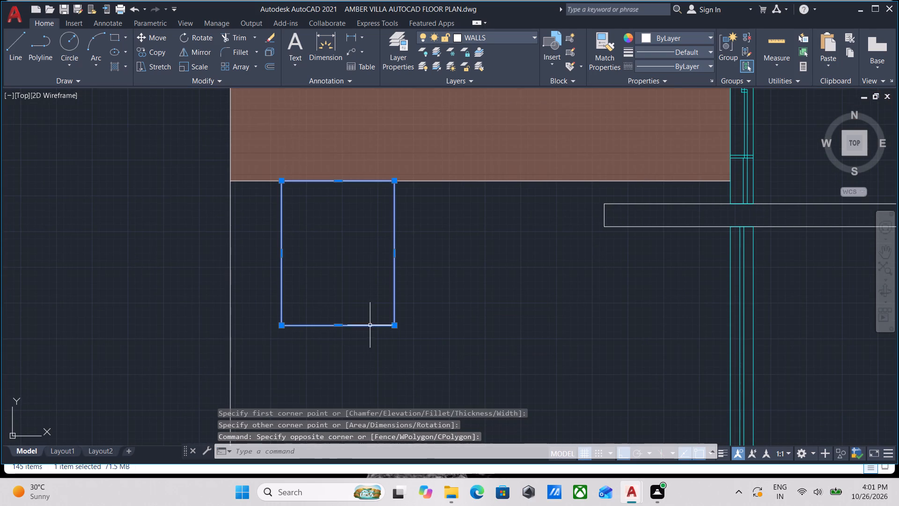
middle_drag(370, 329, 376, 323)
text(CO)
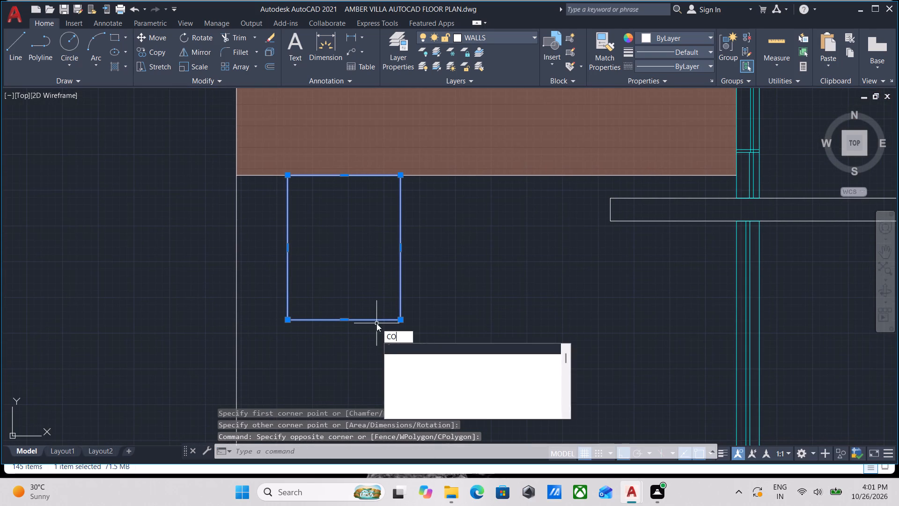
key(Return)
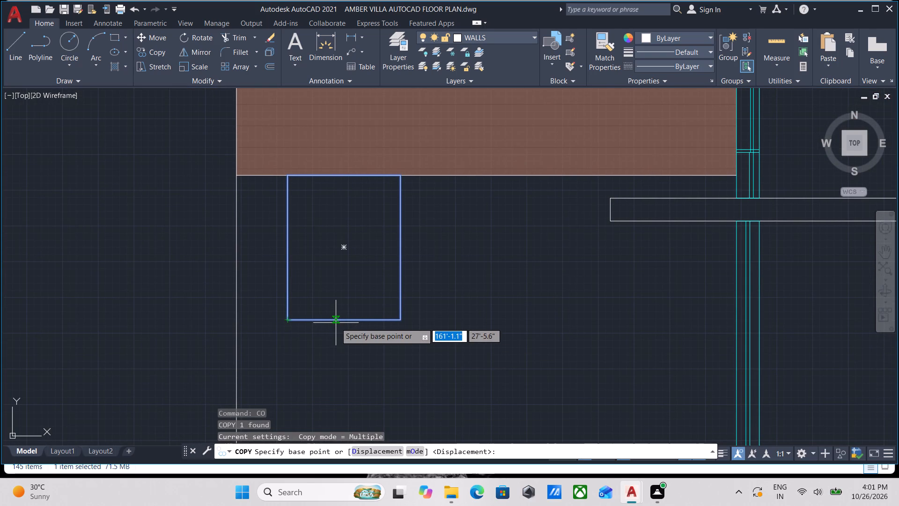
click(287, 173)
middle_drag(288, 312, 305, 219)
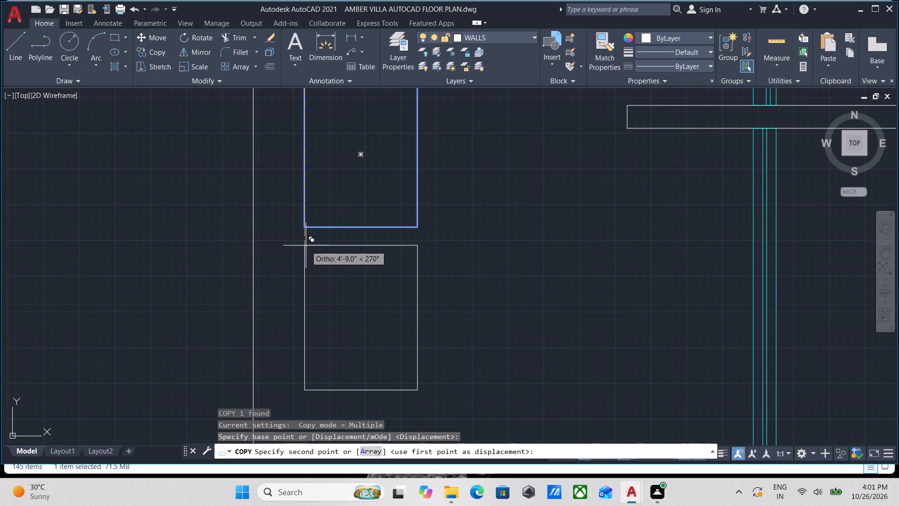
click(305, 244)
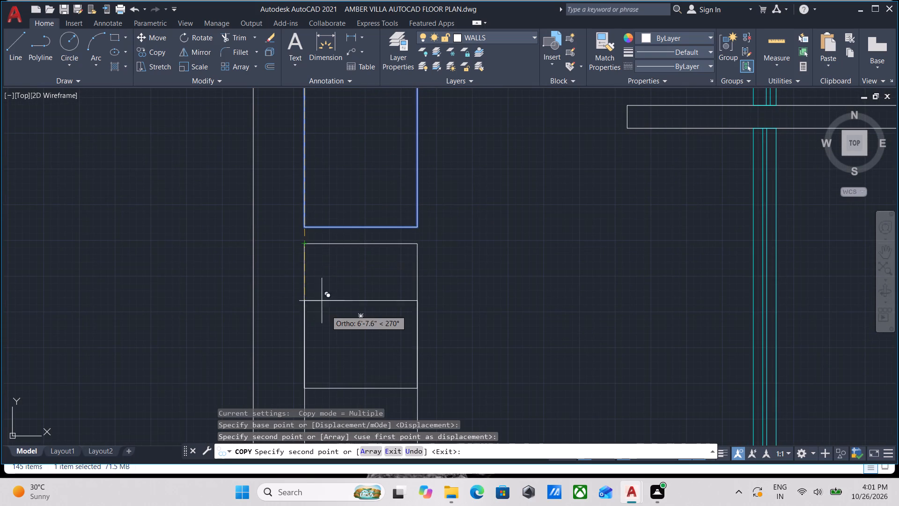
middle_drag(328, 312, 372, 207)
scroll(361, 322, down, 1)
middle_drag(361, 322, 376, 269)
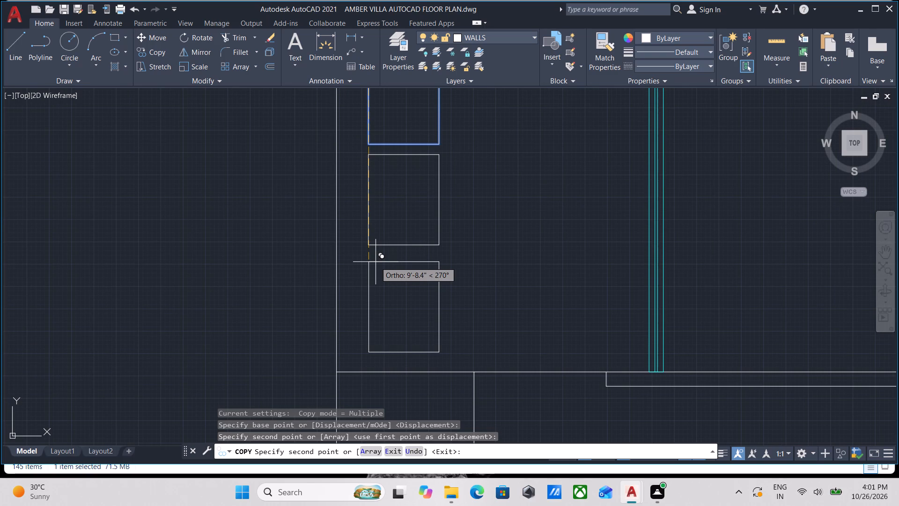
key(Escape)
Shorten the copied rectangle by stretching its south edge slightly northward.
scroll(377, 260, down, 2)
middle_drag(374, 261, 340, 276)
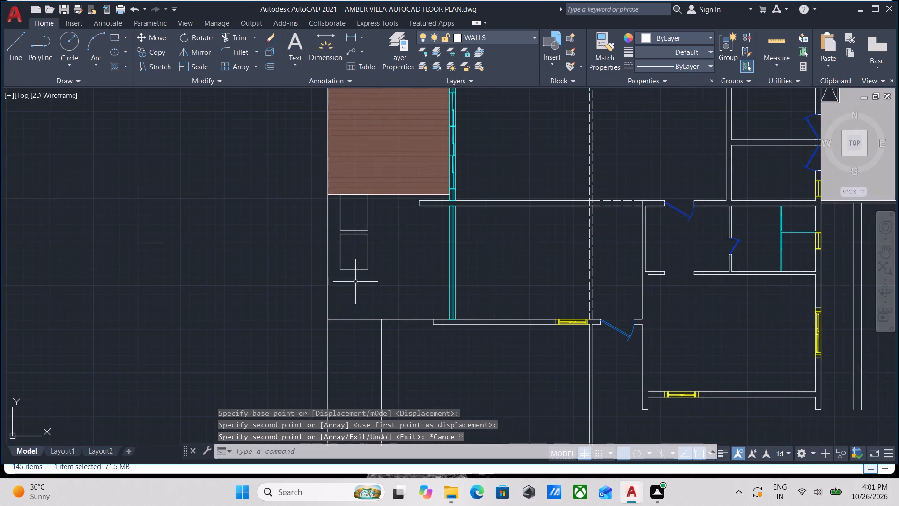
scroll(355, 256, up, 2)
drag(364, 310, 361, 303)
click(339, 264)
click(348, 292)
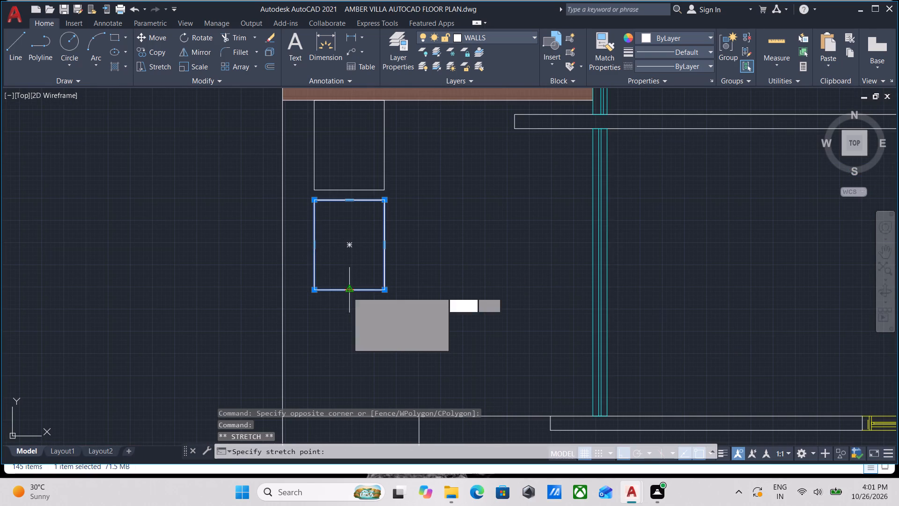
click(347, 279)
middle_drag(347, 279, 339, 322)
key(Escape)
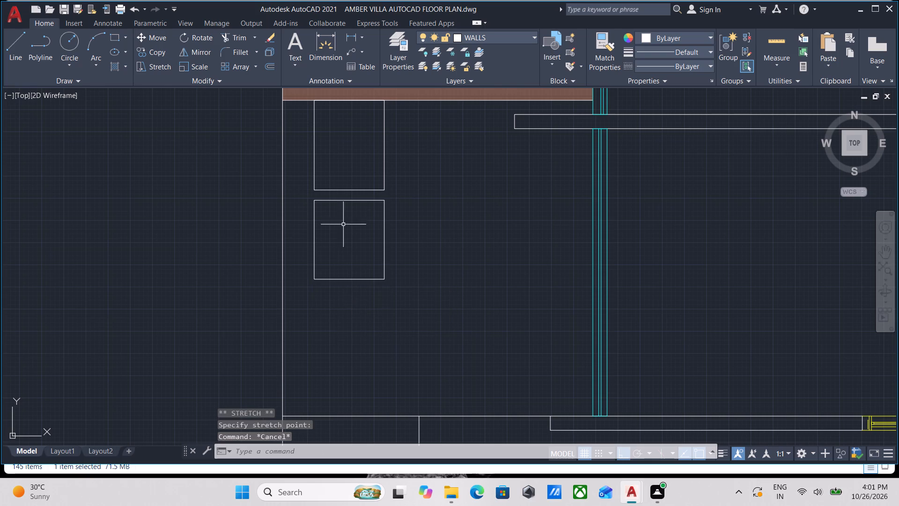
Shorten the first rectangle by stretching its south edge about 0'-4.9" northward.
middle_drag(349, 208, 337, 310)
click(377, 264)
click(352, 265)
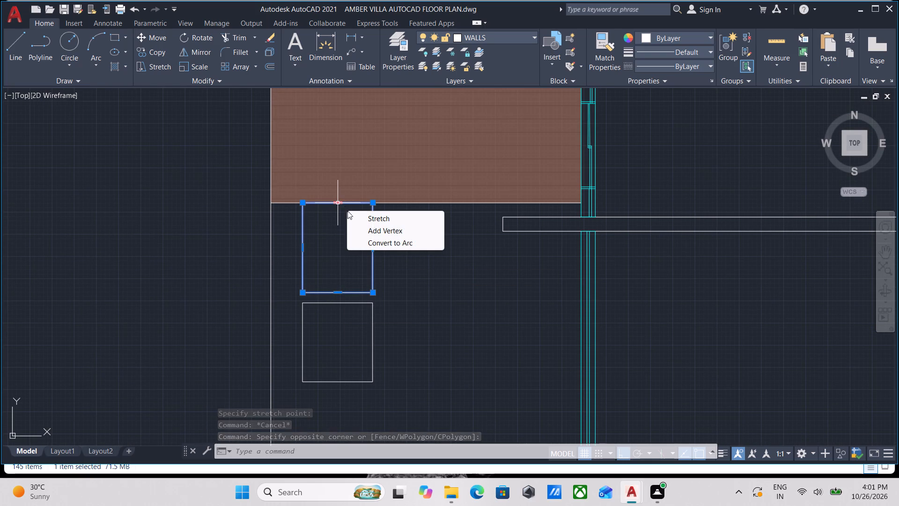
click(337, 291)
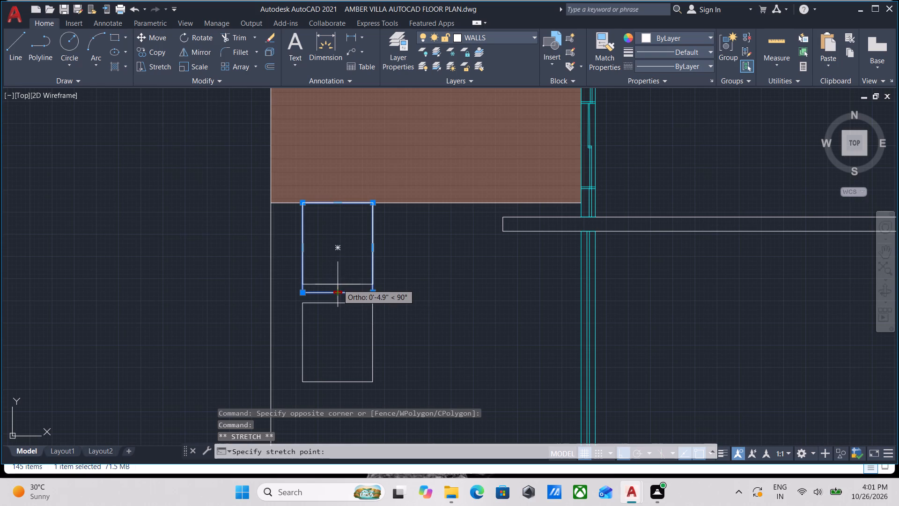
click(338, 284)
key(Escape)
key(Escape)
Narrow the gap between the two rectangles by stretching the second rectangle's north edge slightly northward.
click(353, 322)
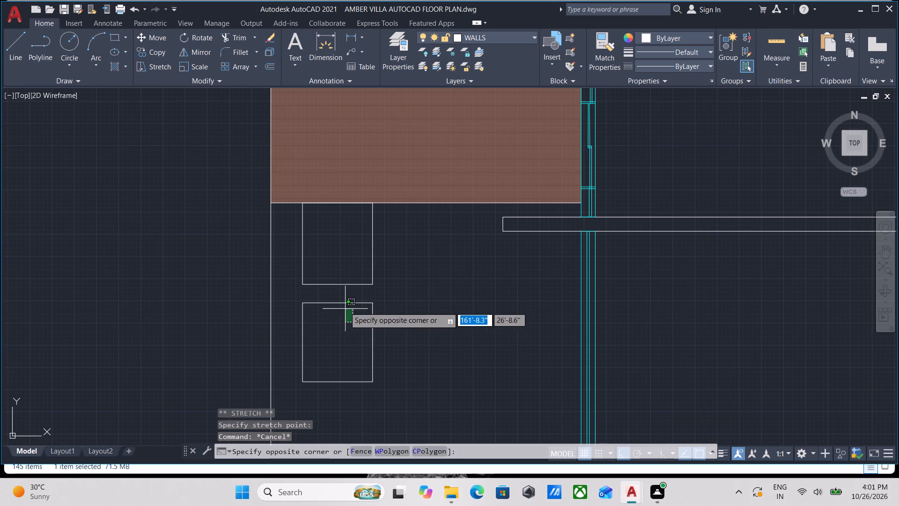
click(335, 293)
scroll(339, 305, up, 2)
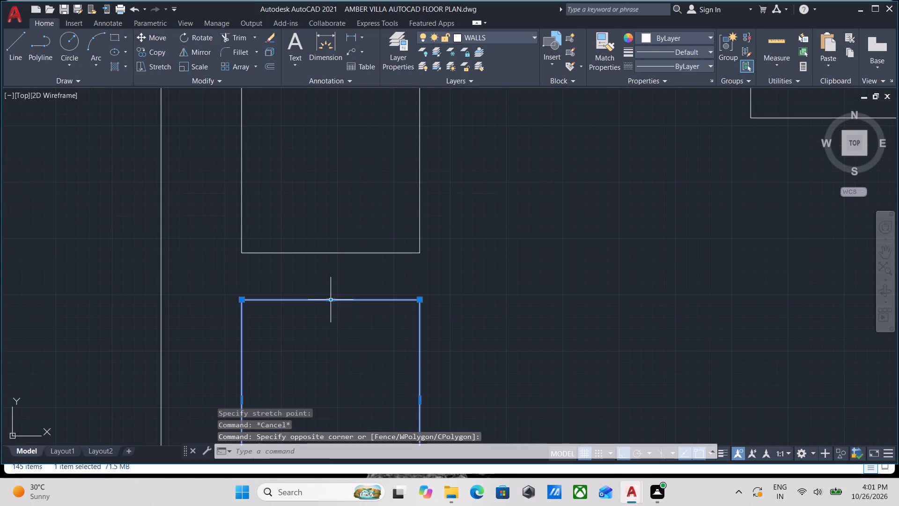
click(328, 302)
click(328, 285)
key(Escape)
scroll(343, 290, down, 2)
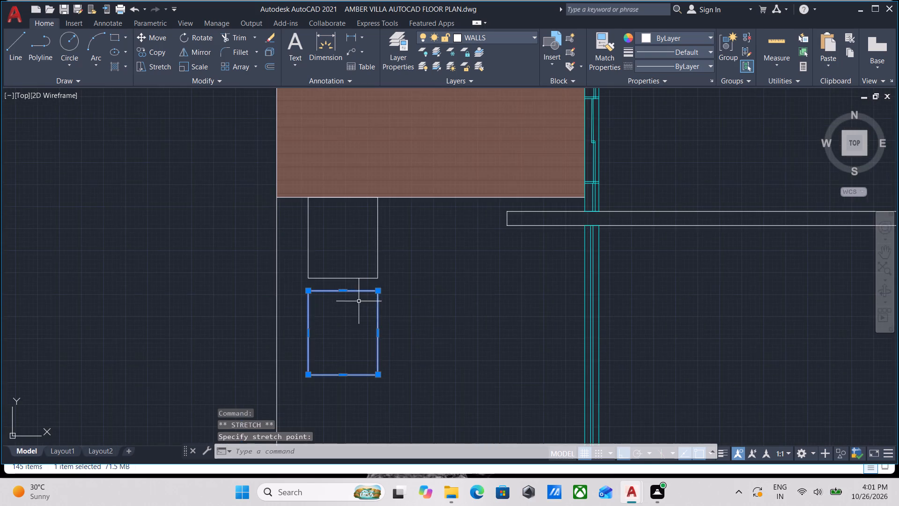
middle_drag(359, 302, 304, 283)
key(Escape)
Copy the second rectangle about 4'-10" straight south to place a third rectangle in the row.
click(367, 388)
click(294, 315)
middle_drag(350, 328, 362, 269)
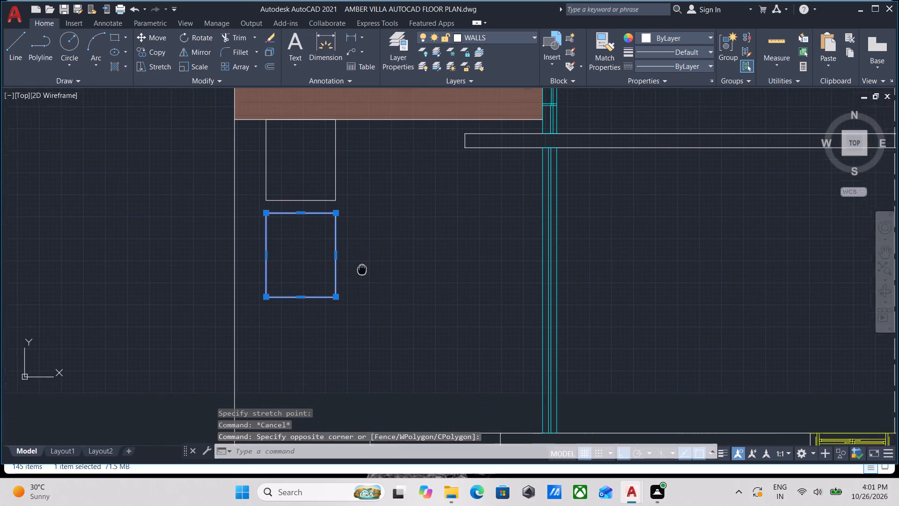
scroll(383, 272, down, 2)
middle_drag(383, 274, 395, 290)
text(CO)
key(Return)
scroll(346, 284, up, 3)
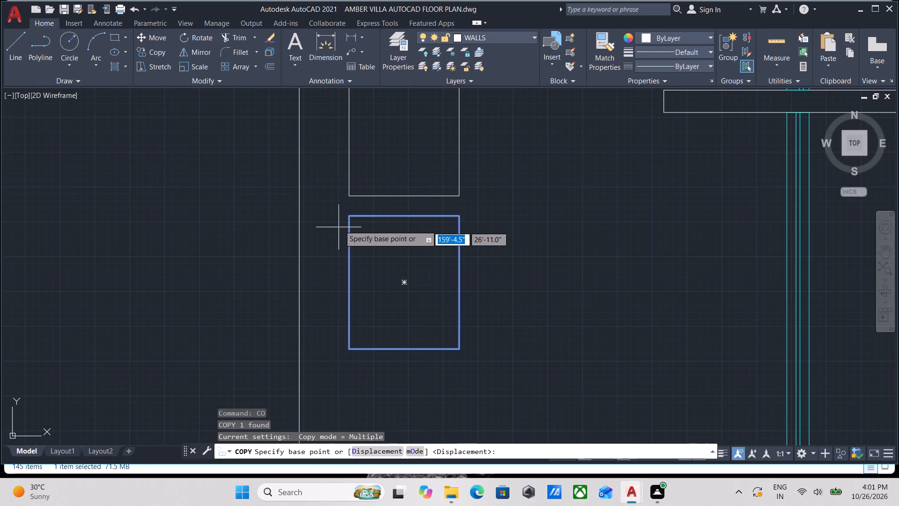
click(352, 214)
middle_drag(355, 357, 356, 279)
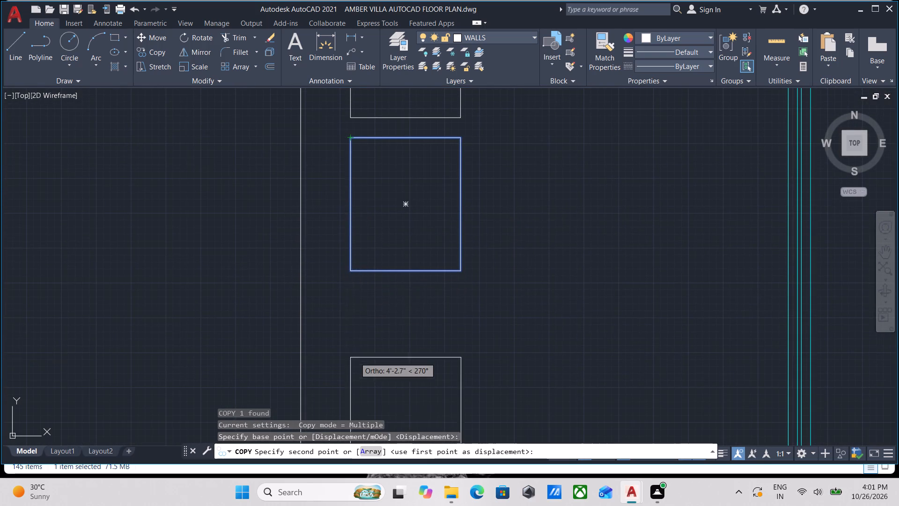
scroll(354, 290, down, 1)
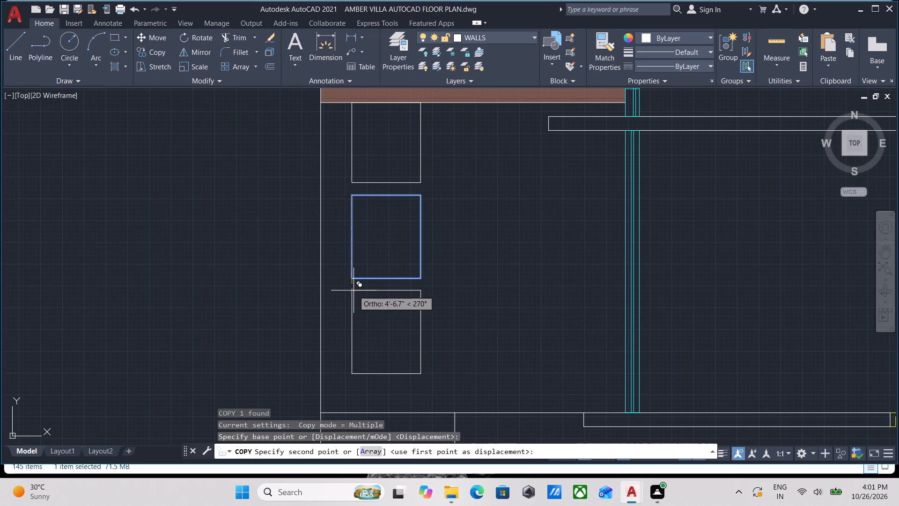
scroll(352, 295, up, 1)
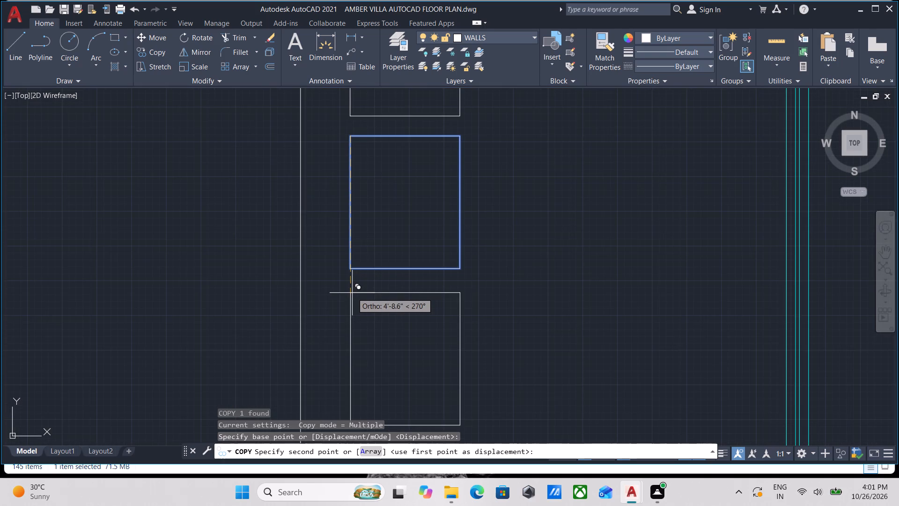
scroll(352, 293, down, 2)
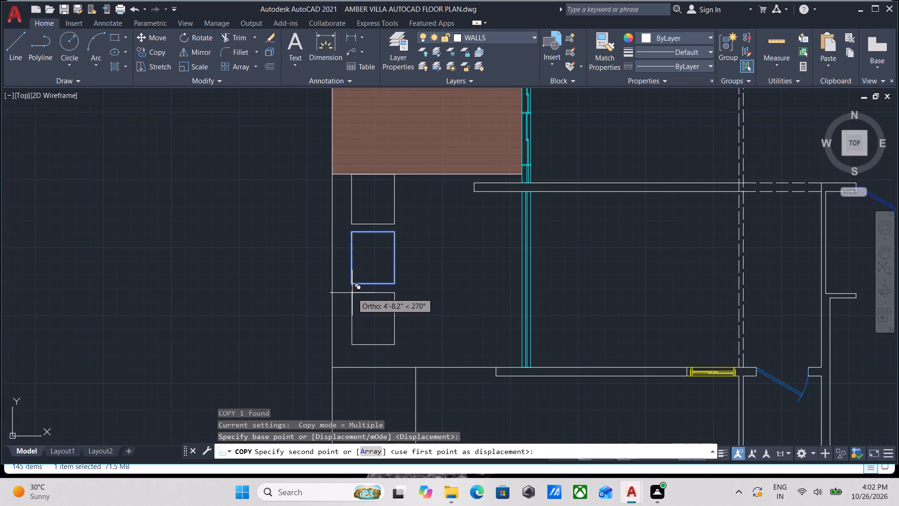
scroll(352, 293, up, 1)
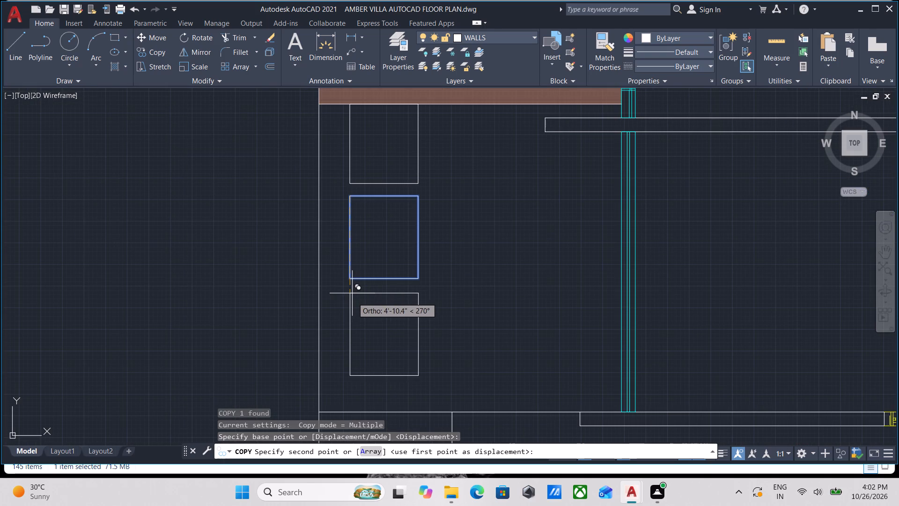
click(349, 294)
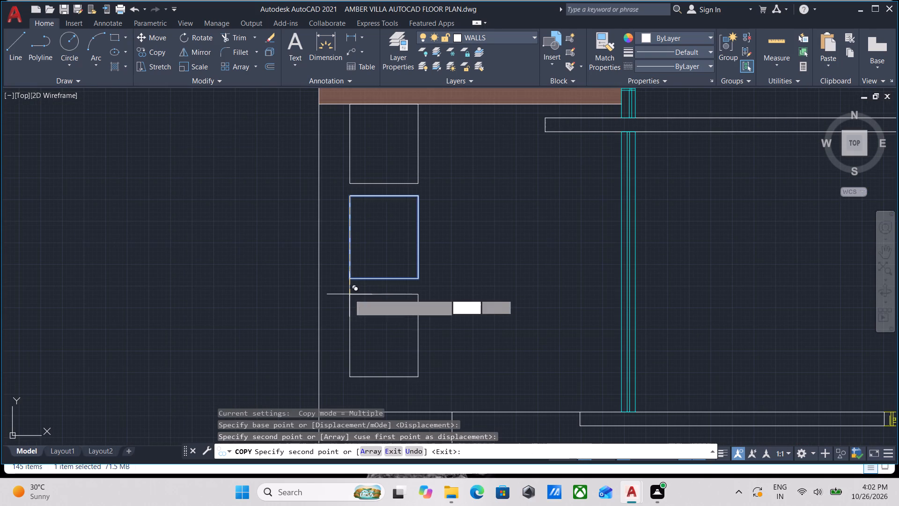
scroll(398, 286, up, 2)
key(Escape)
Shorten the third rectangle by stretching its south edge about 1' northward.
middle_drag(419, 350, 382, 200)
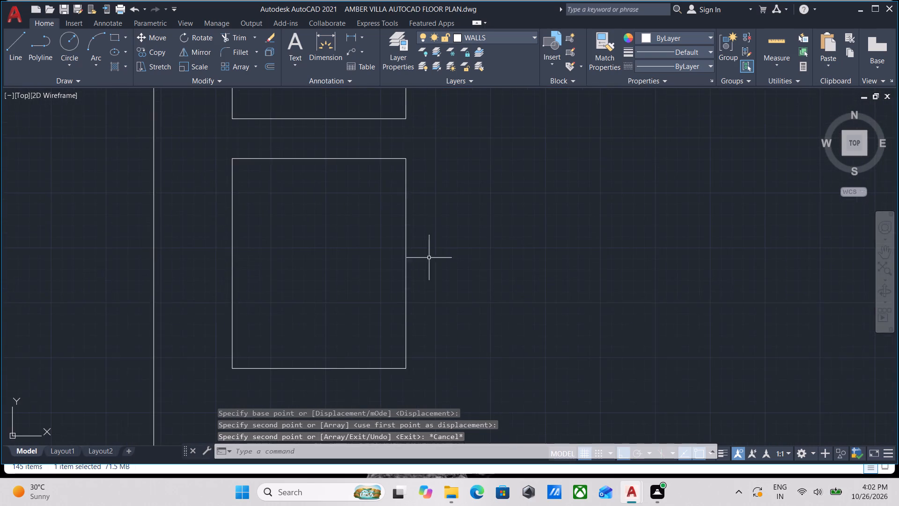
scroll(447, 308, down, 2)
click(460, 354)
click(412, 304)
click(396, 331)
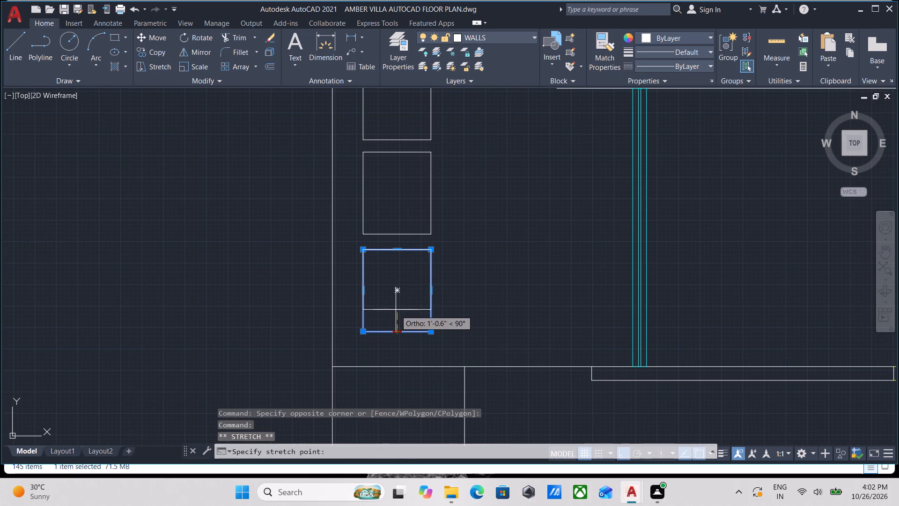
click(396, 312)
middle_drag(399, 308, 390, 374)
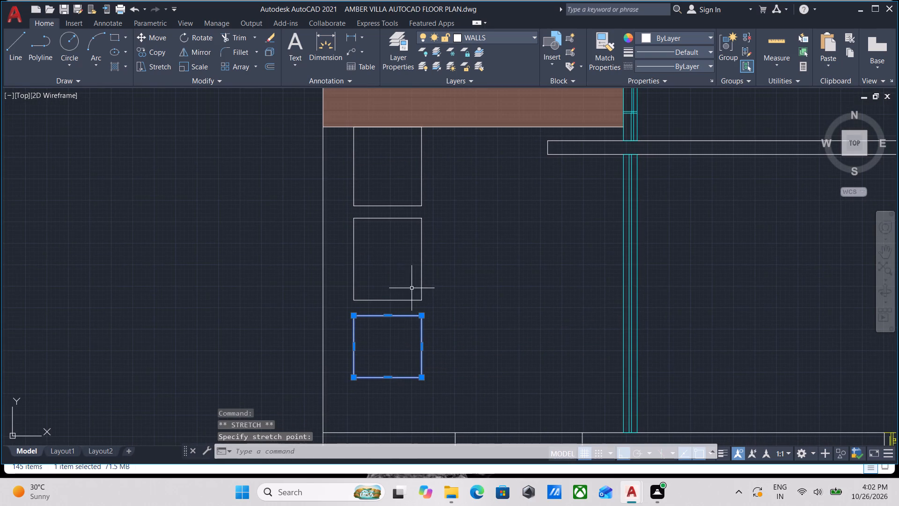
key(Escape)
Stretch the middle rectangle's north edge southward, making the rectangle roughly square.
scroll(390, 212, up, 2)
click(398, 212)
click(370, 240)
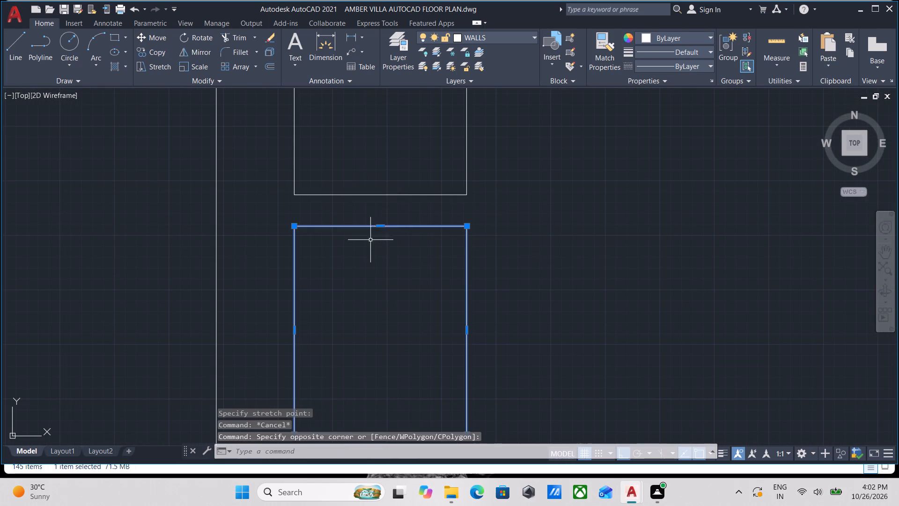
click(378, 224)
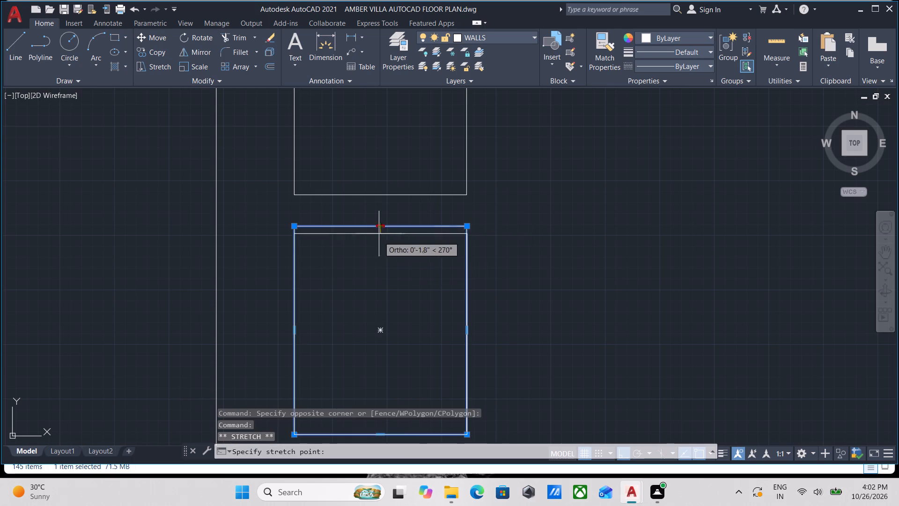
scroll(383, 268, down, 1)
middle_drag(383, 268, 383, 239)
click(382, 237)
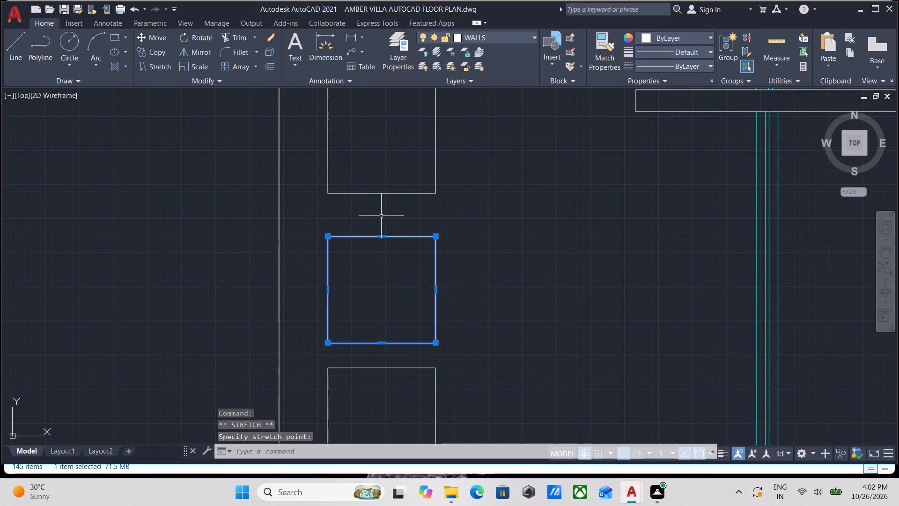
key(Escape)
Lengthen the first rectangle by stretching its south edge southward, leaving a small gap to the middle rectangle.
click(392, 212)
click(364, 182)
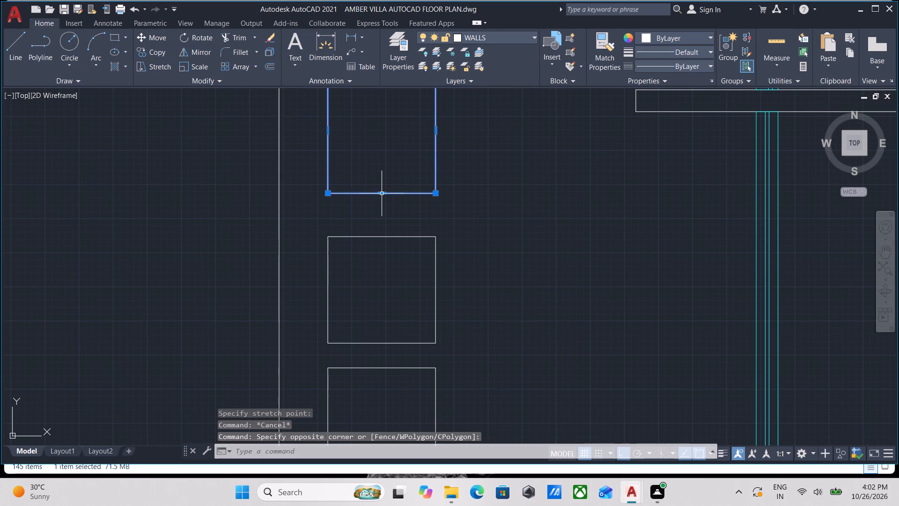
click(380, 193)
click(382, 216)
key(Escape)
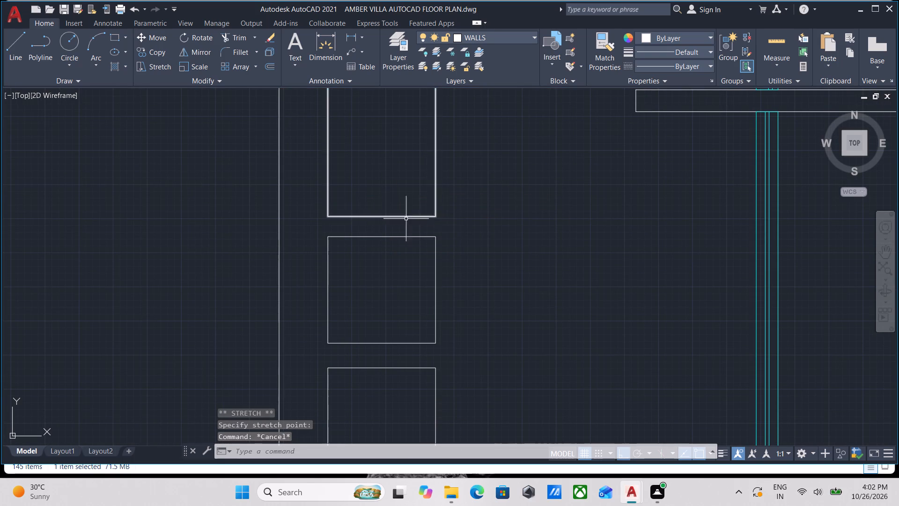
Examine the row of three rectangles and the remaining space down to the open area's south boundary line.
scroll(468, 245, down, 2)
middle_drag(467, 246, 415, 190)
scroll(413, 309, up, 2)
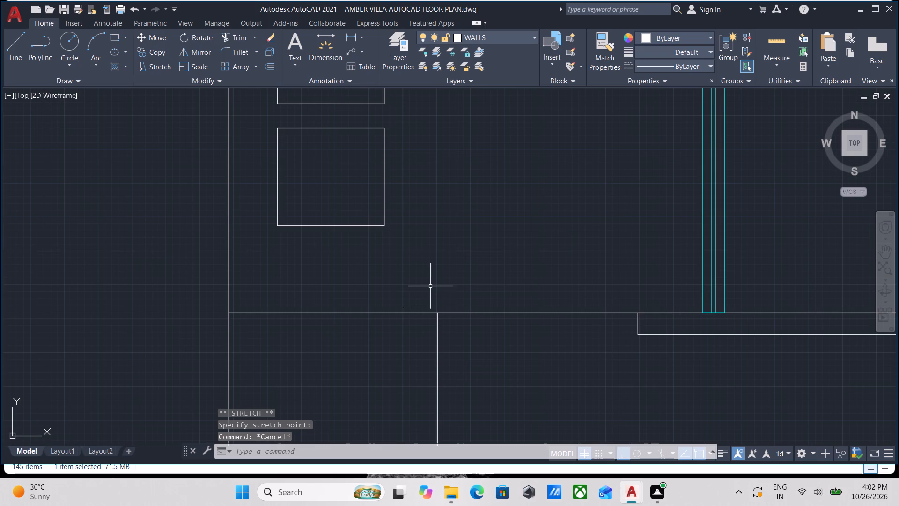
scroll(364, 291, up, 1)
middle_drag(368, 293, 429, 310)
scroll(384, 283, down, 1)
middle_drag(384, 283, 429, 286)
scroll(429, 286, down, 2)
middle_drag(429, 286, 420, 294)
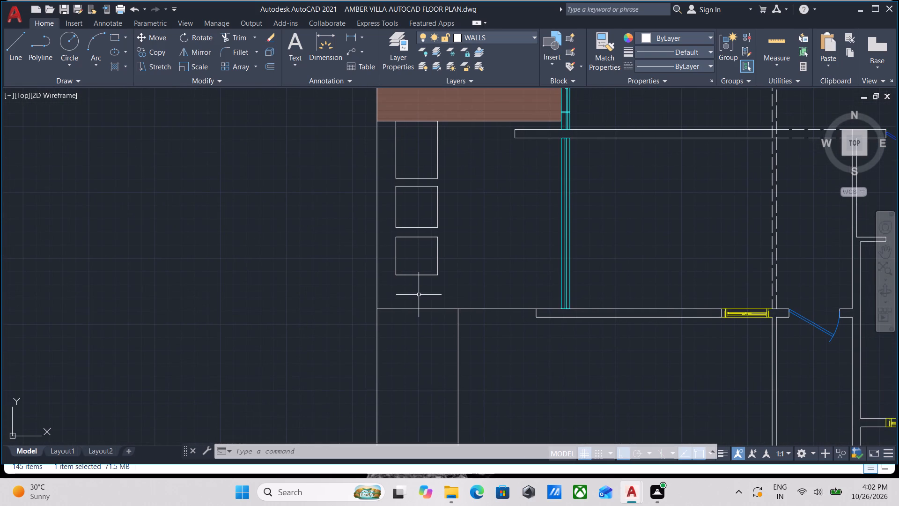
middle_drag(419, 295, 362, 305)
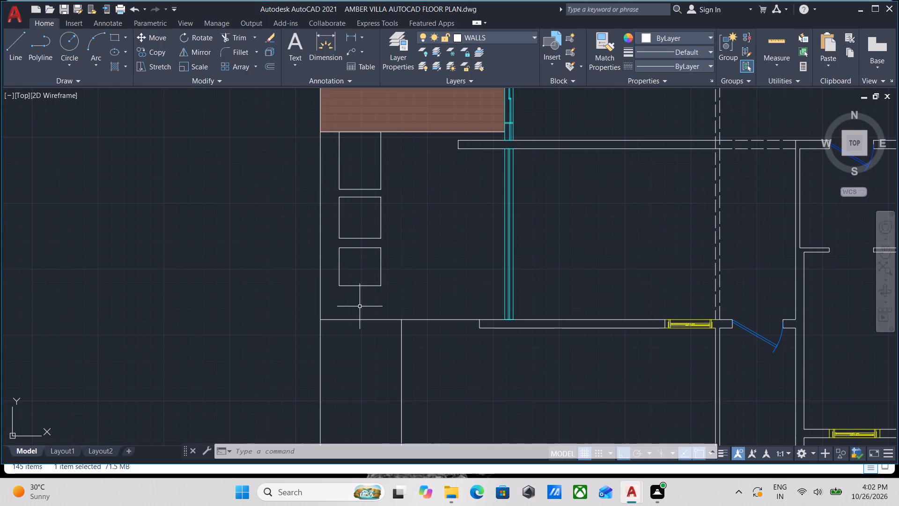
Draw a strip rectangle about 14'-7" long and just over 2' deep along the open area's south boundary, from its southwest corner to the glazed wall.
scroll(311, 316, up, 2)
middle_drag(351, 317, 343, 329)
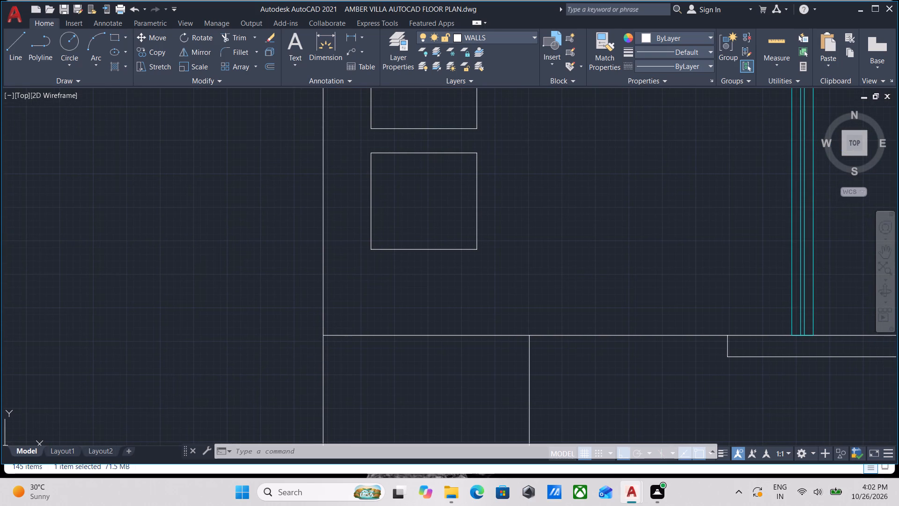
text(REC)
key(Return)
scroll(326, 341, up, 1)
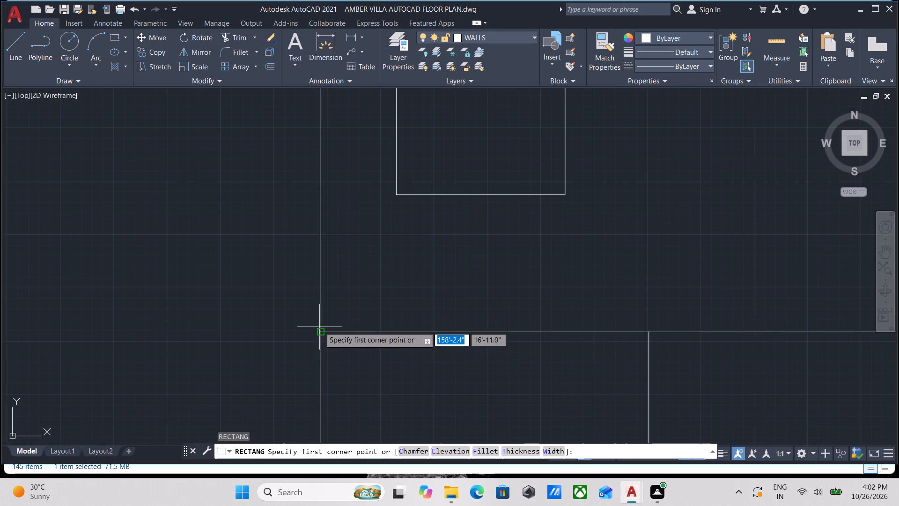
click(320, 330)
middle_drag(651, 255, 400, 273)
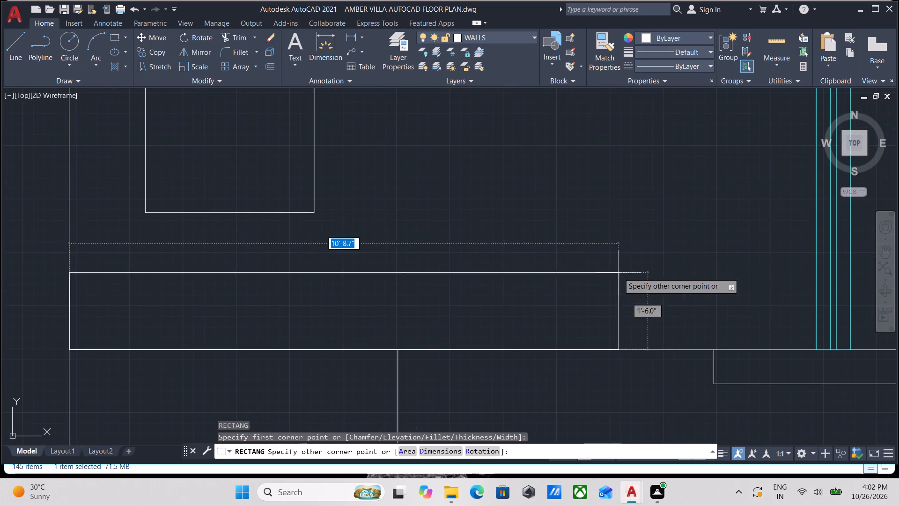
middle_drag(663, 260, 488, 260)
scroll(643, 250, down, 1)
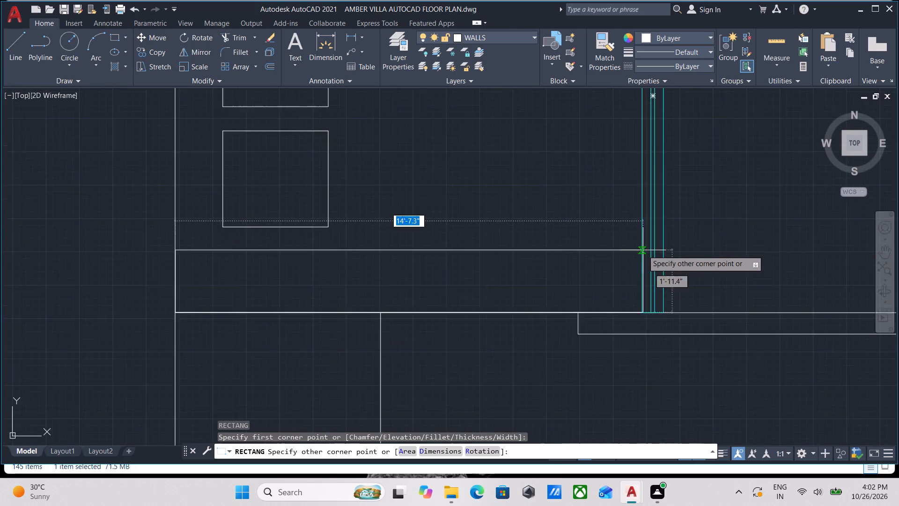
scroll(643, 250, down, 1)
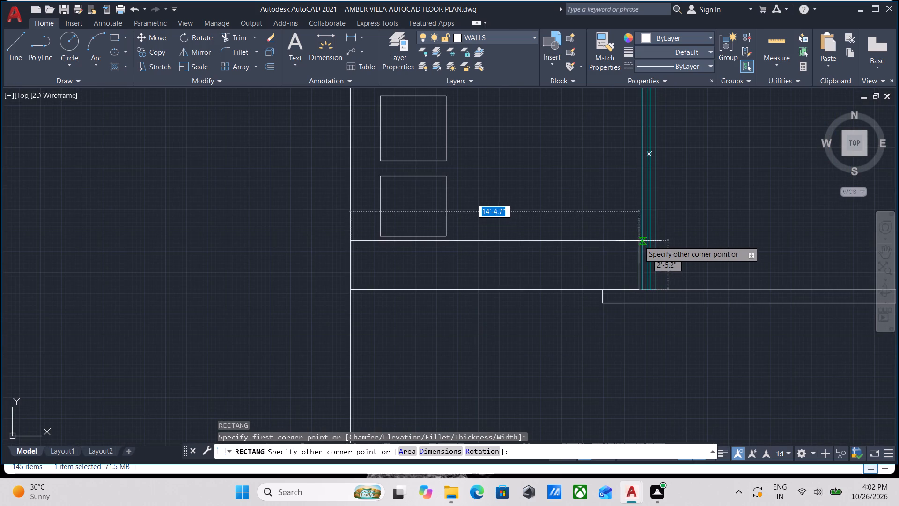
click(637, 243)
middle_drag(481, 272, 455, 317)
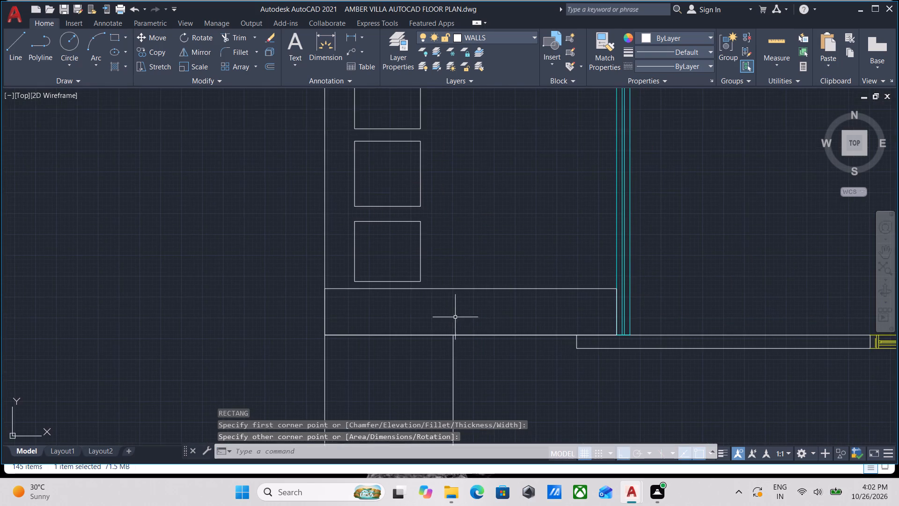
scroll(457, 311, down, 2)
key(Escape)
middle_drag(426, 286, 413, 315)
Fill the open area around the three rectangles, south of the wooden deck, with a green solid hatch.
key(h)
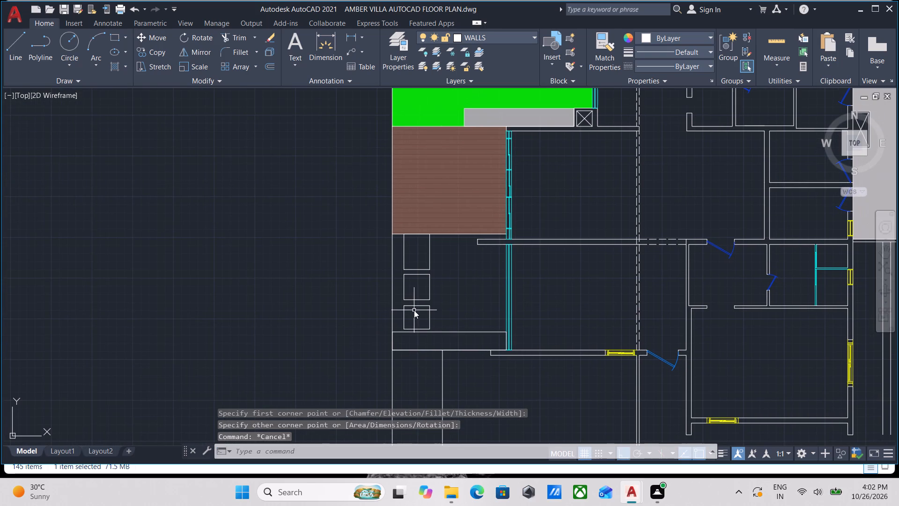
key(Return)
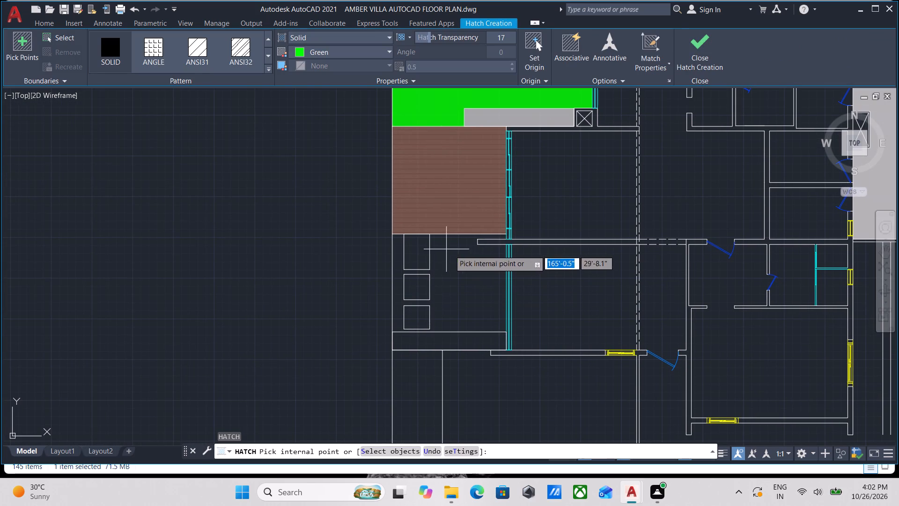
scroll(450, 284, up, 1)
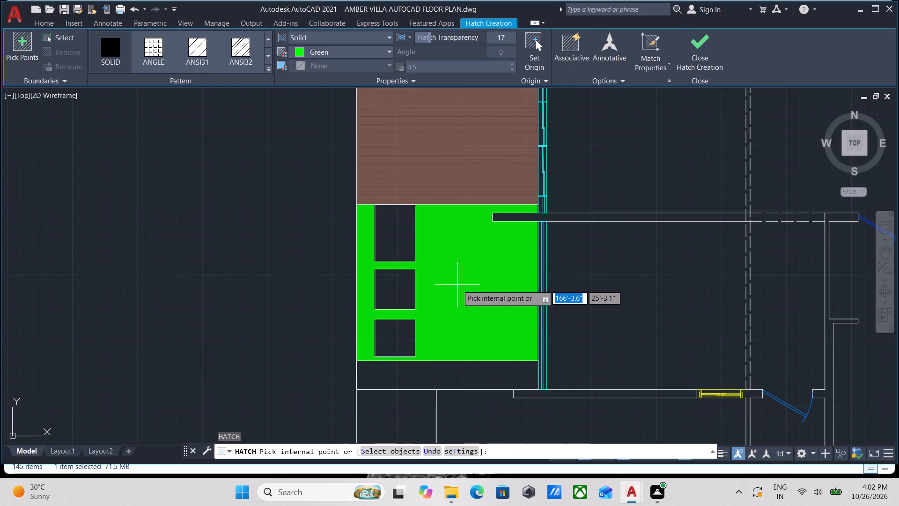
click(458, 285)
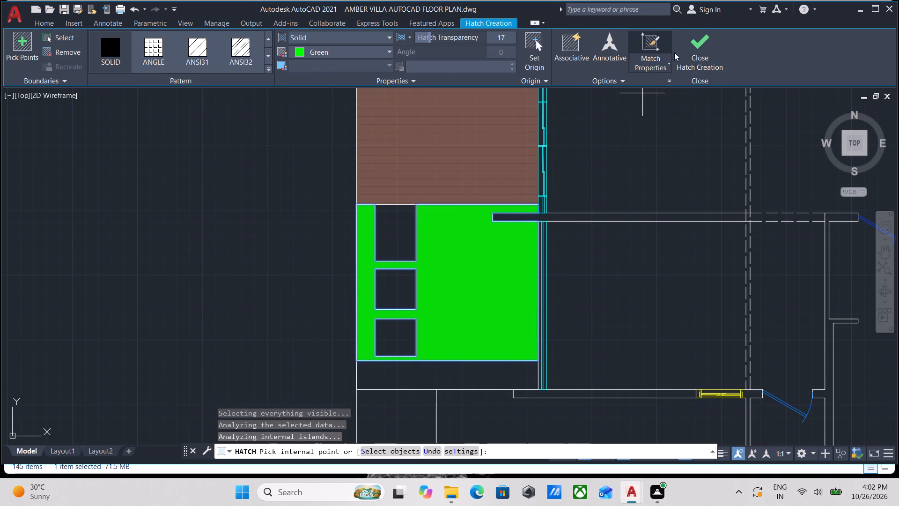
click(700, 51)
Hatch the three small rectangles and the strip along the south boundary with a solid fill in colour 192,192,192.
scroll(150, 314, down, 1)
middle_drag(160, 332, 173, 360)
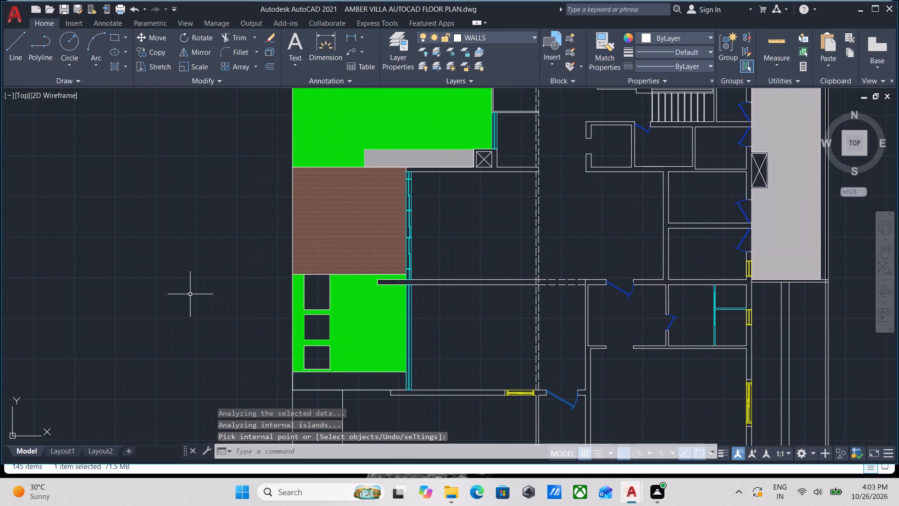
key(h)
key(Return)
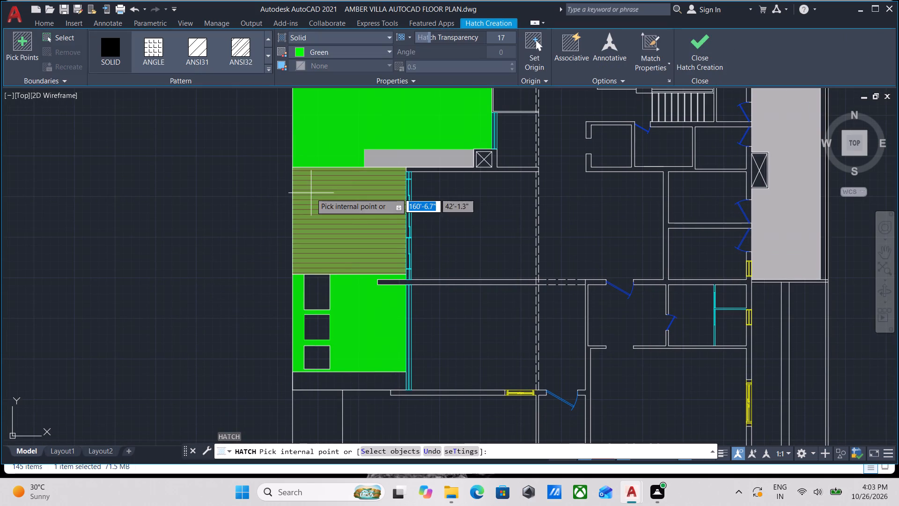
scroll(551, 171, down, 1)
middle_drag(506, 210, 468, 323)
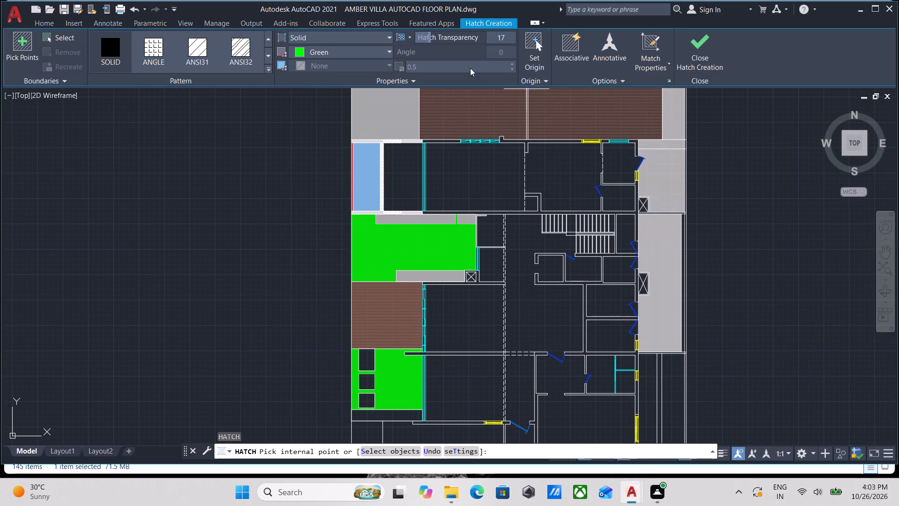
click(303, 49)
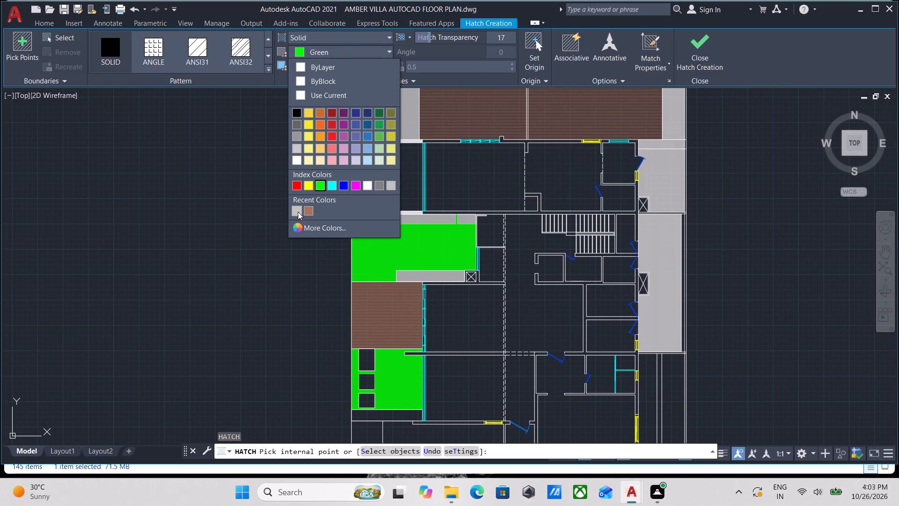
click(297, 210)
scroll(386, 399, up, 1)
scroll(356, 345, up, 2)
click(351, 328)
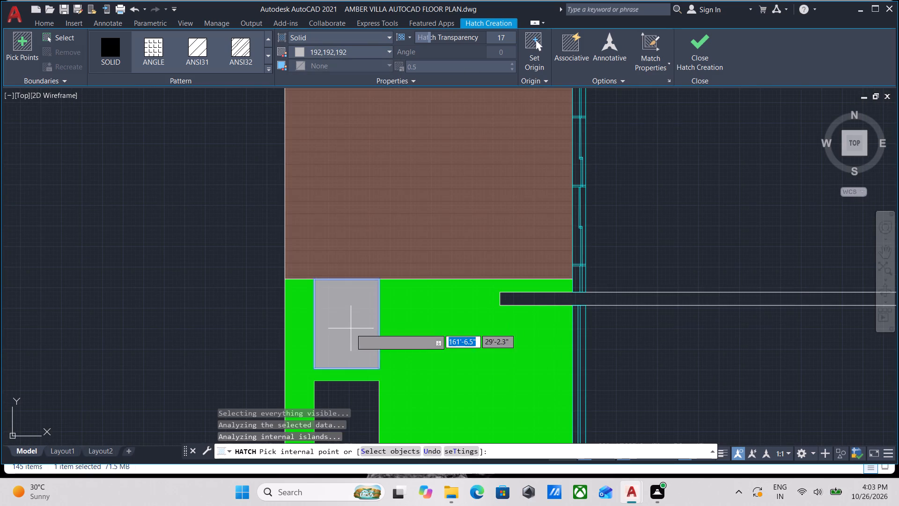
middle_drag(364, 342, 354, 216)
click(354, 291)
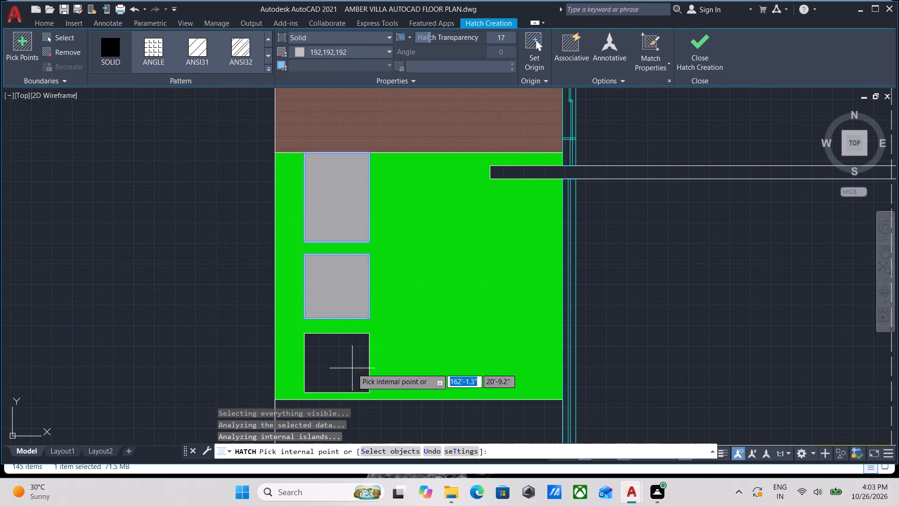
click(352, 368)
scroll(354, 344, down, 1)
middle_drag(353, 339, 347, 287)
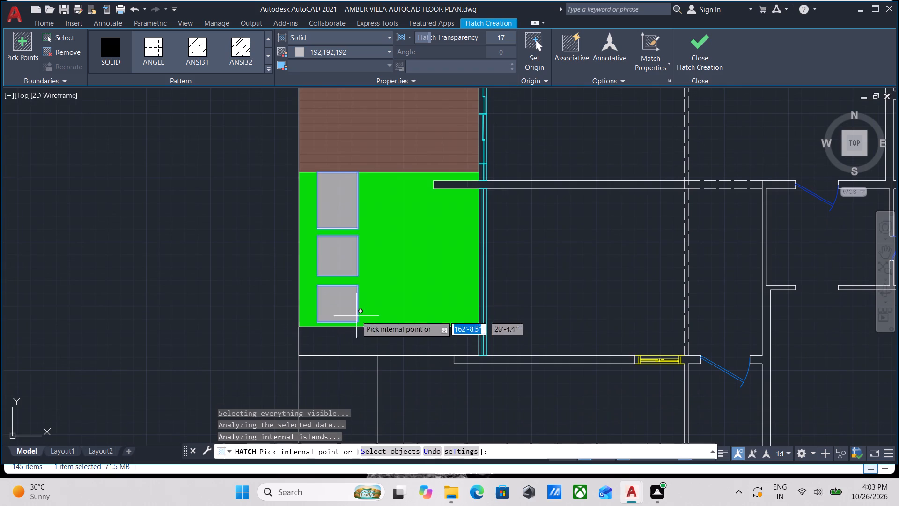
click(375, 343)
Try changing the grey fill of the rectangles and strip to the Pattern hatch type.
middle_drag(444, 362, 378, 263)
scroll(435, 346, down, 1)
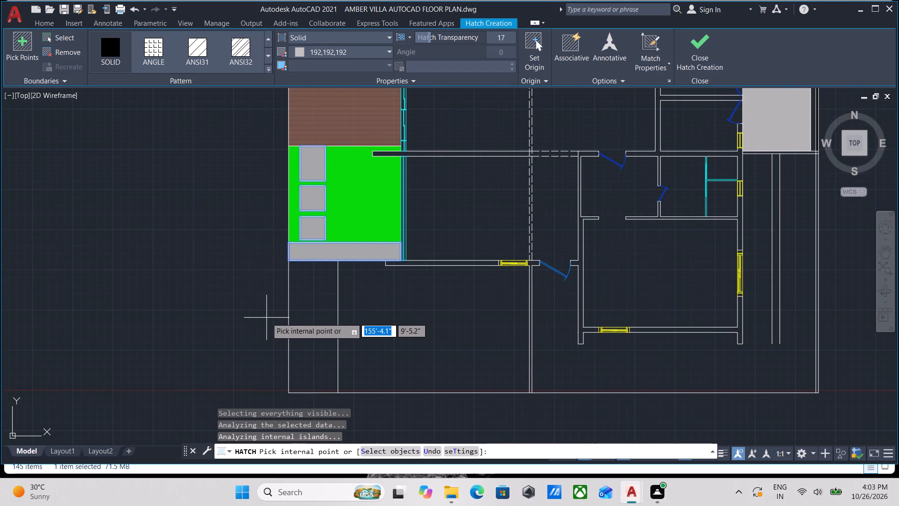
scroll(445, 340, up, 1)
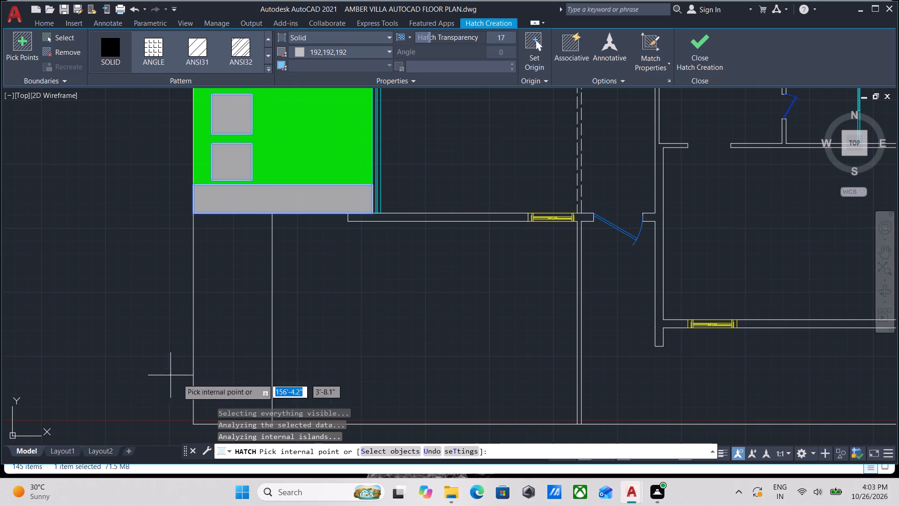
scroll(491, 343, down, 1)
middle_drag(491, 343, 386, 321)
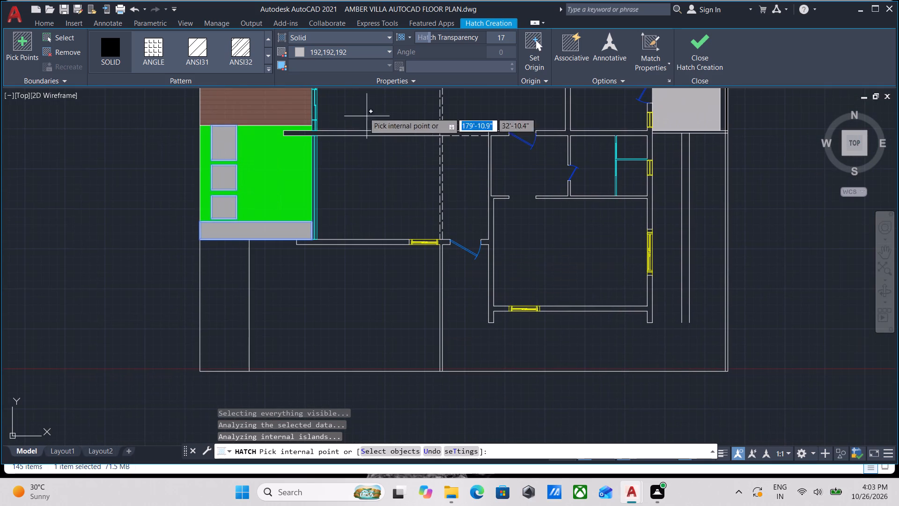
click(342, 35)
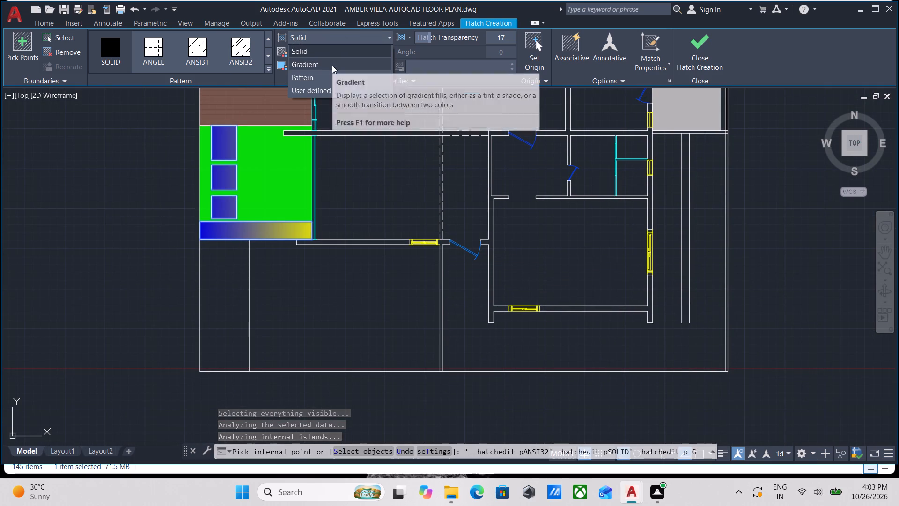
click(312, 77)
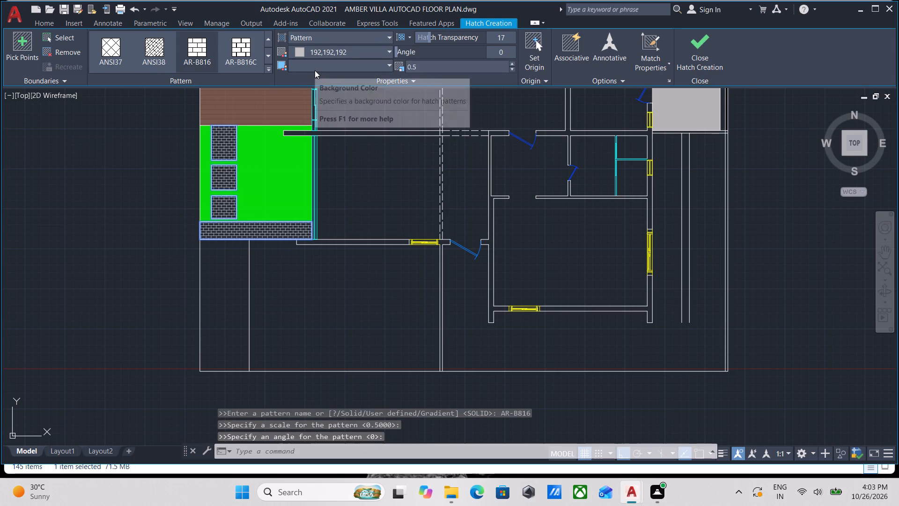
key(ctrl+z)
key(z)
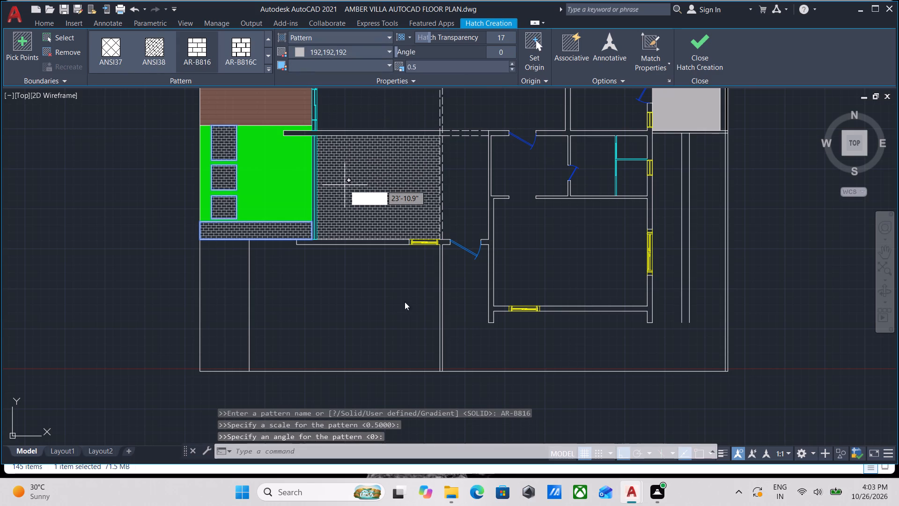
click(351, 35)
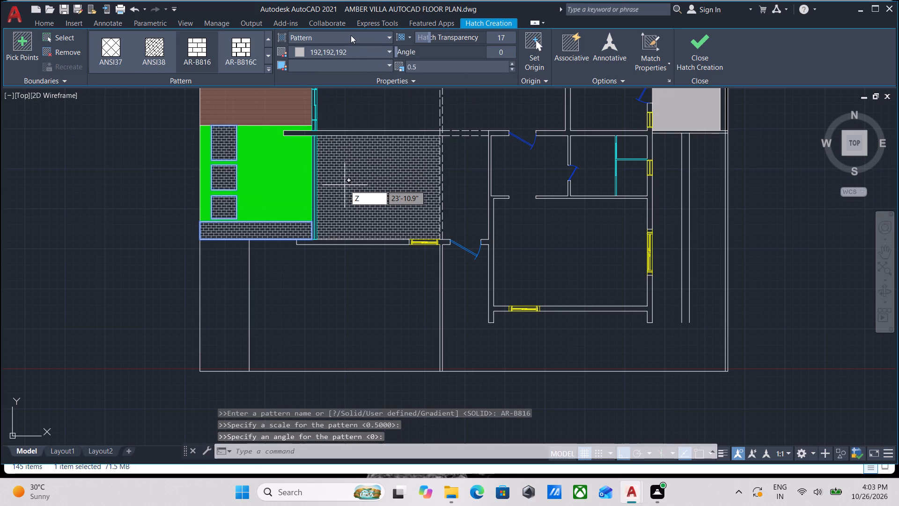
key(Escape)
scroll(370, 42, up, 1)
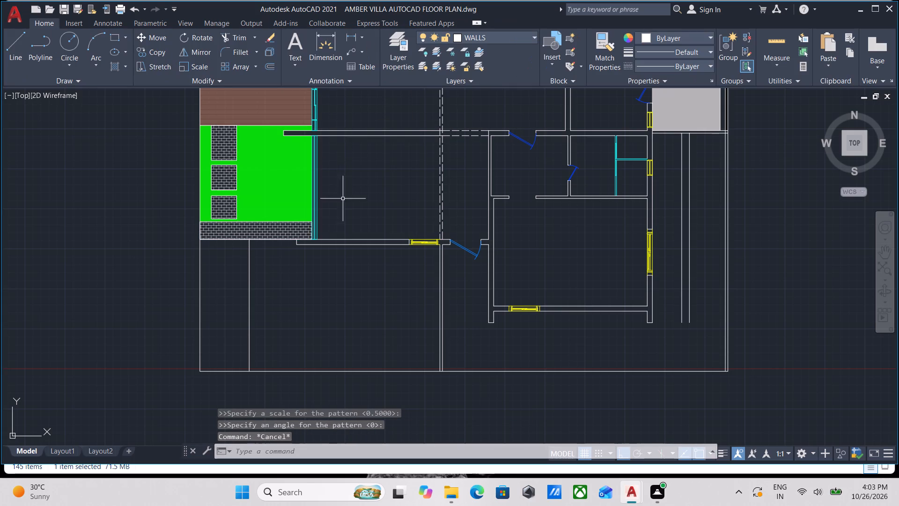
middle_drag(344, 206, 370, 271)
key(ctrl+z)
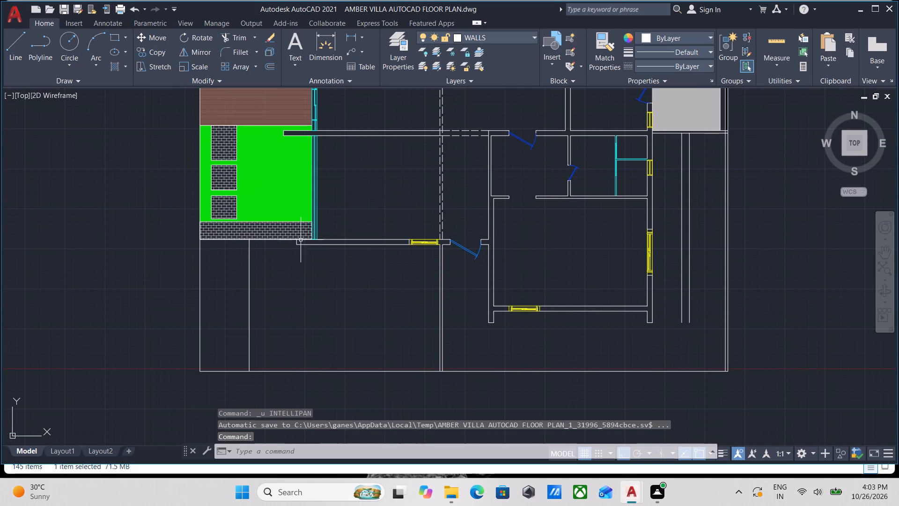
Set the hatch type of the three rectangles and the south strip to Solid.
click(221, 213)
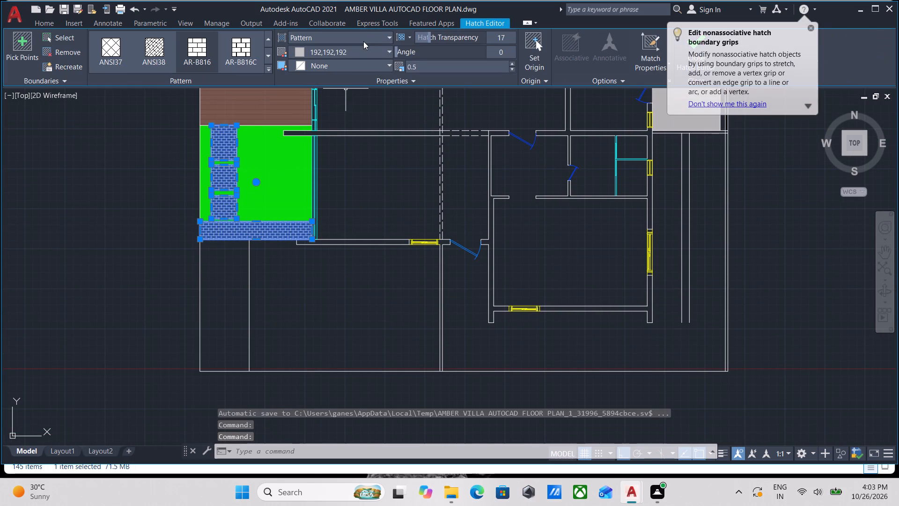
click(363, 37)
click(312, 53)
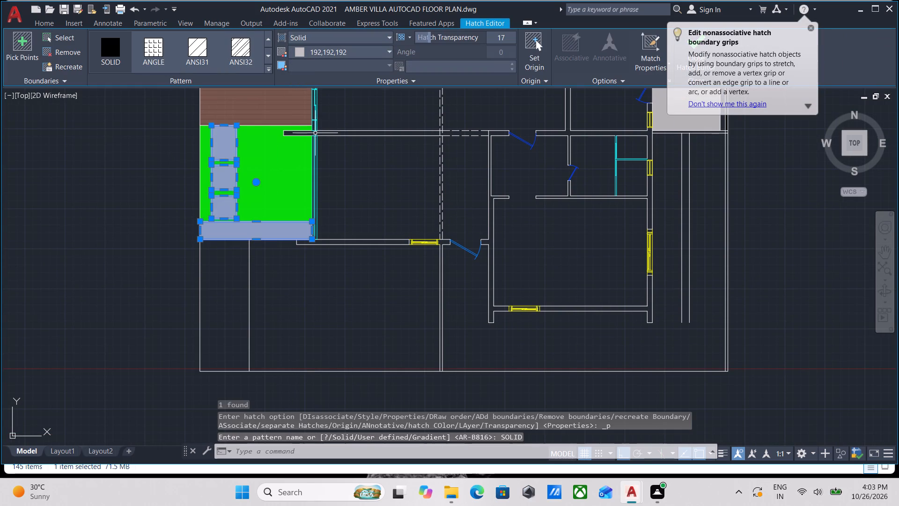
key(Escape)
scroll(328, 214, up, 1)
key(Escape)
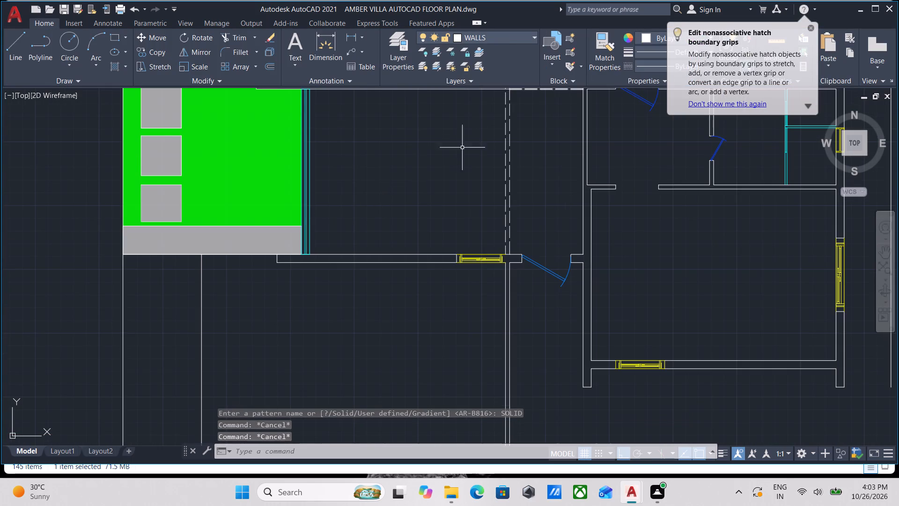
Examine the filled areas beside the house and the unfilled area south of the grey strip.
scroll(363, 137, down, 1)
scroll(404, 233, down, 1)
middle_drag(403, 246, 391, 332)
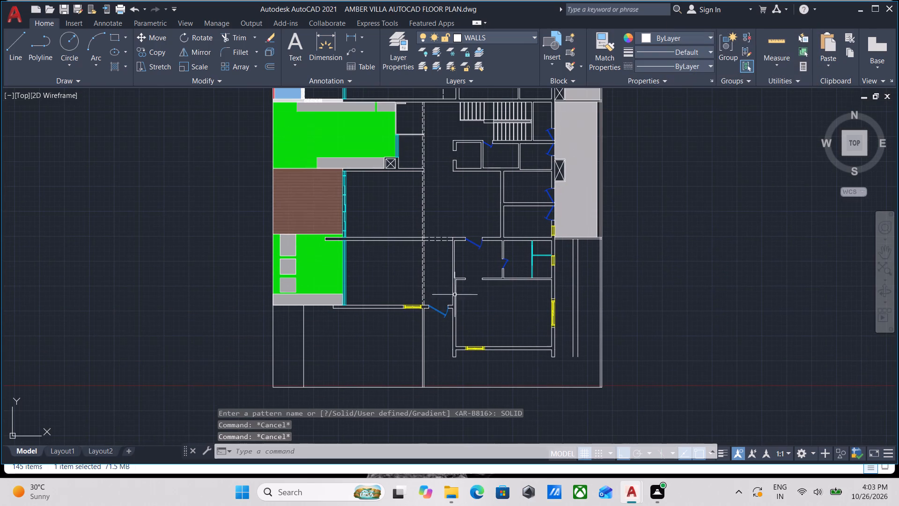
scroll(573, 323, up, 1)
middle_drag(233, 236, 374, 233)
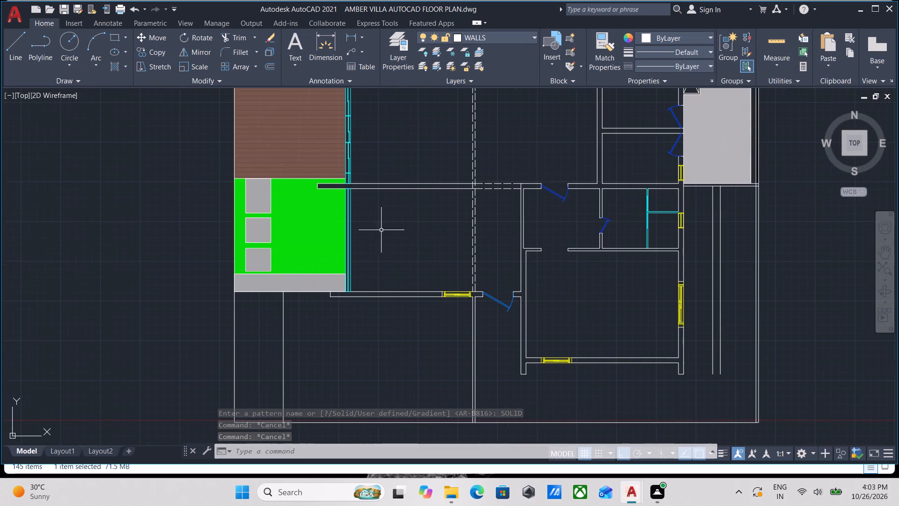
scroll(445, 217, down, 1)
middle_drag(445, 217, 373, 216)
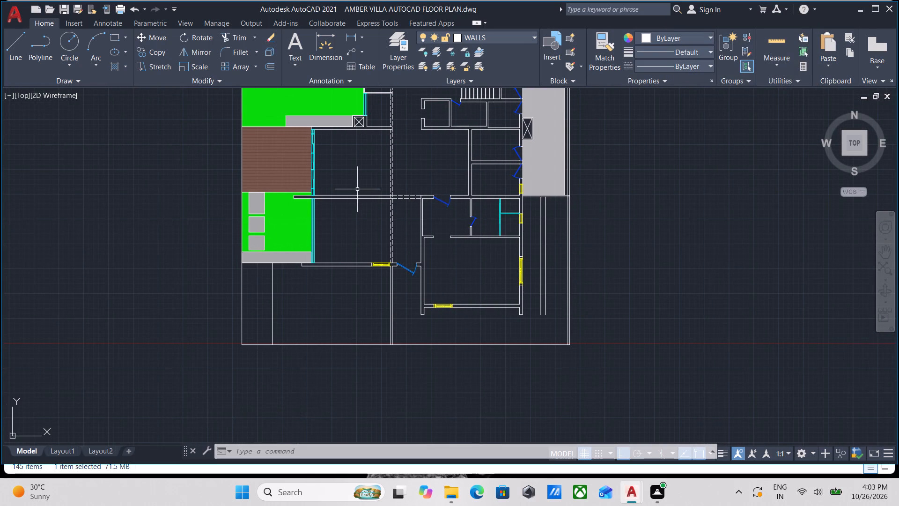
scroll(333, 257, up, 2)
scroll(321, 173, down, 1)
middle_drag(324, 191, 360, 264)
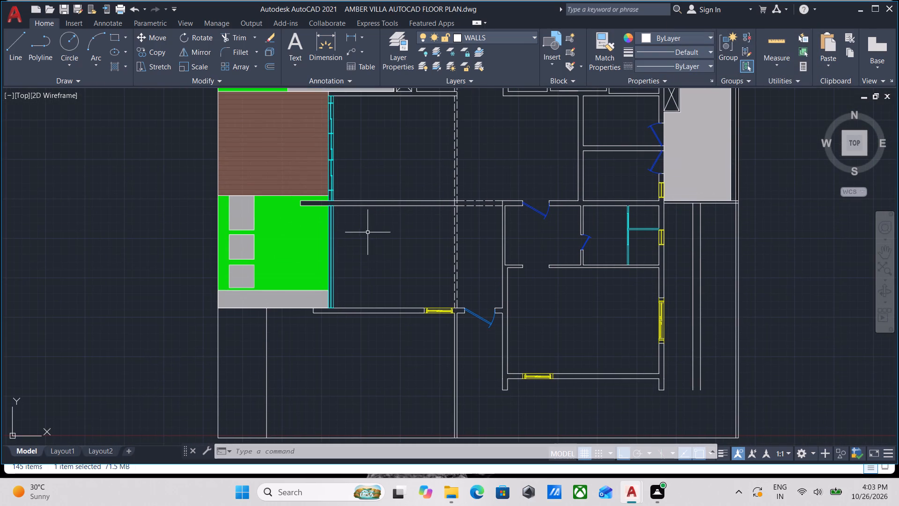
scroll(354, 293, up, 2)
middle_drag(297, 283, 419, 215)
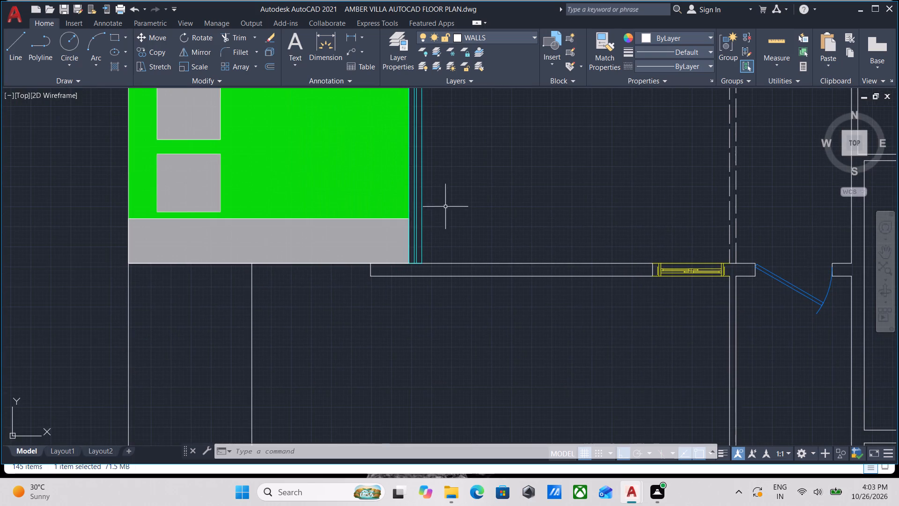
scroll(456, 206, down, 1)
middle_drag(456, 206, 417, 281)
scroll(393, 325, up, 2)
scroll(398, 325, down, 2)
middle_drag(399, 319, 397, 225)
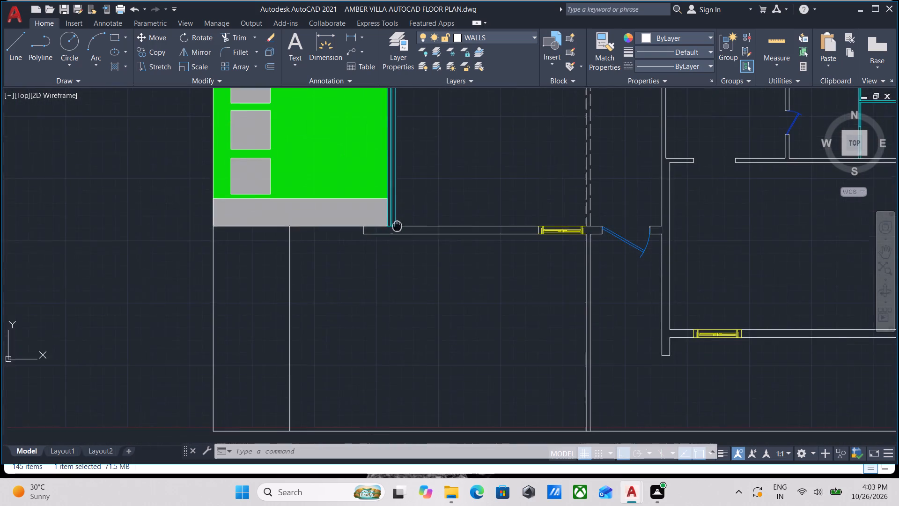
Examine the unfilled outdoor areas south of the grey strip and the house, out to the plot boundary.
middle_drag(397, 225, 397, 223)
scroll(307, 298, down, 1)
middle_drag(307, 298, 258, 315)
scroll(258, 314, up, 2)
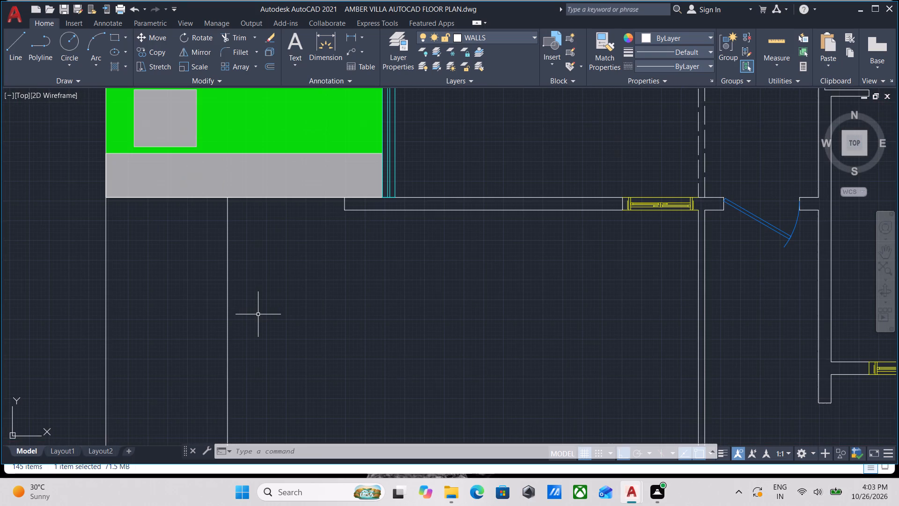
scroll(258, 313, down, 1)
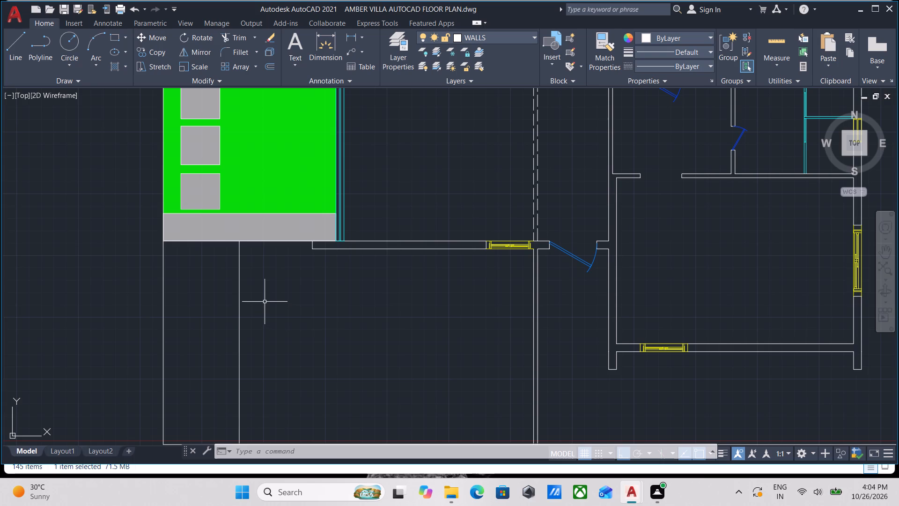
scroll(265, 302, down, 2)
middle_drag(273, 308, 375, 303)
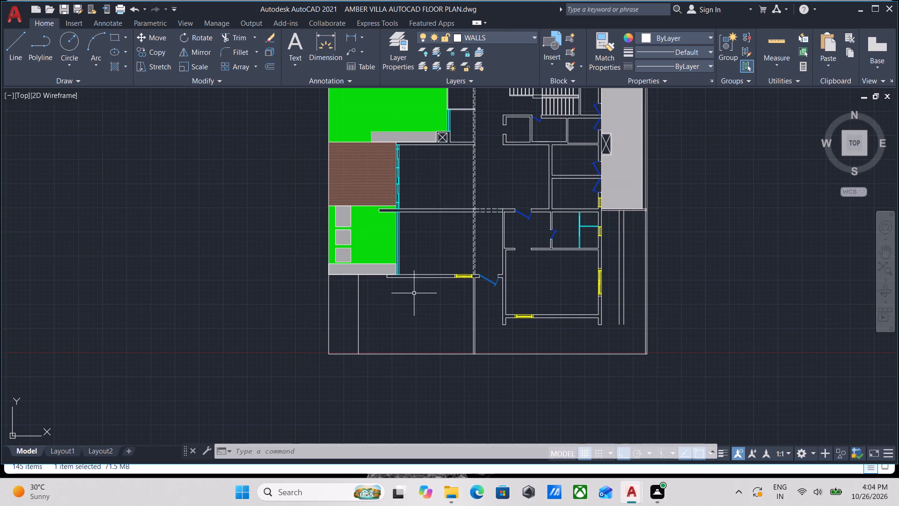
scroll(425, 300, down, 1)
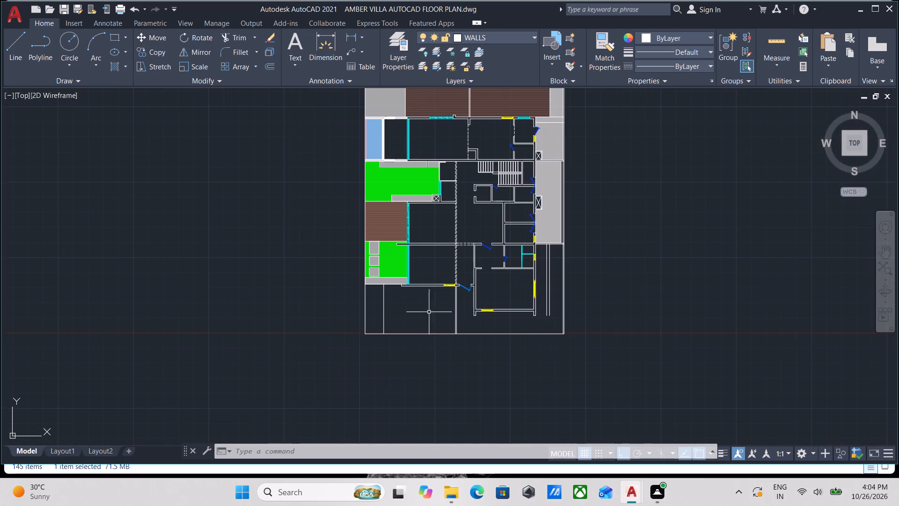
scroll(433, 330, up, 1)
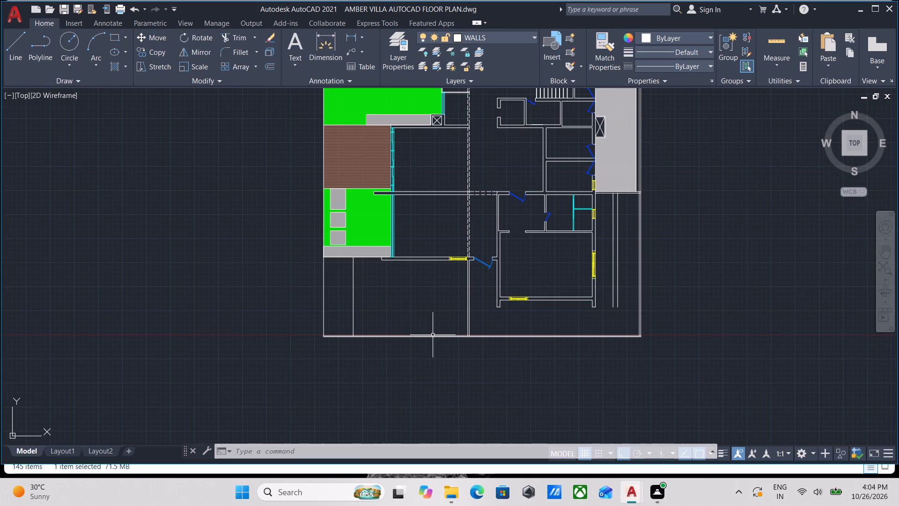
scroll(442, 327, up, 1)
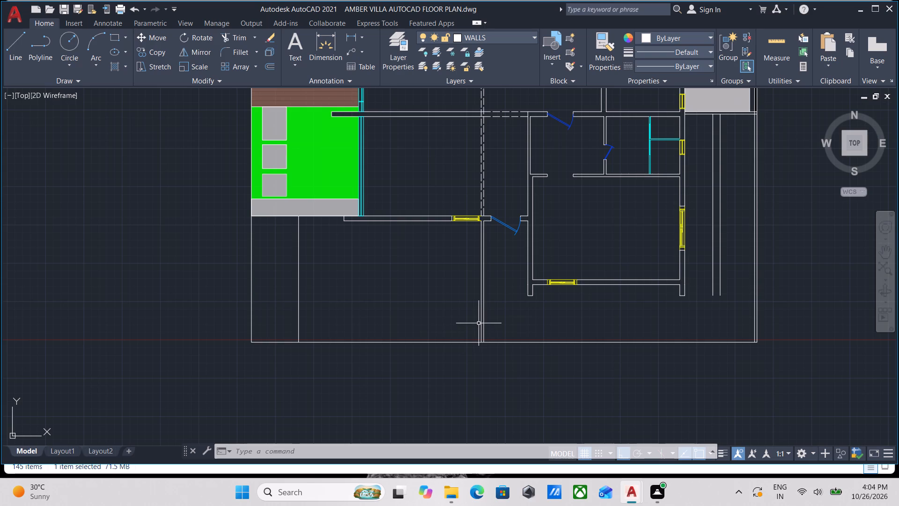
scroll(411, 283, up, 1)
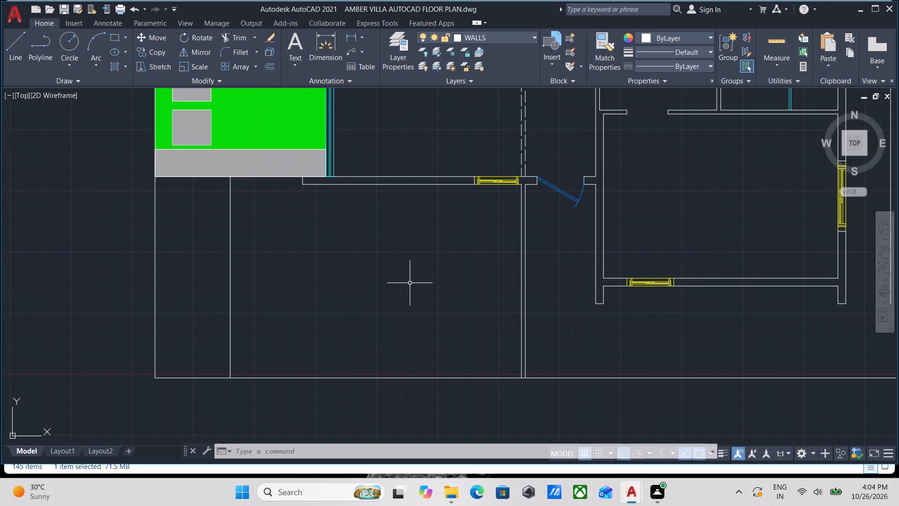
middle_drag(464, 317, 511, 366)
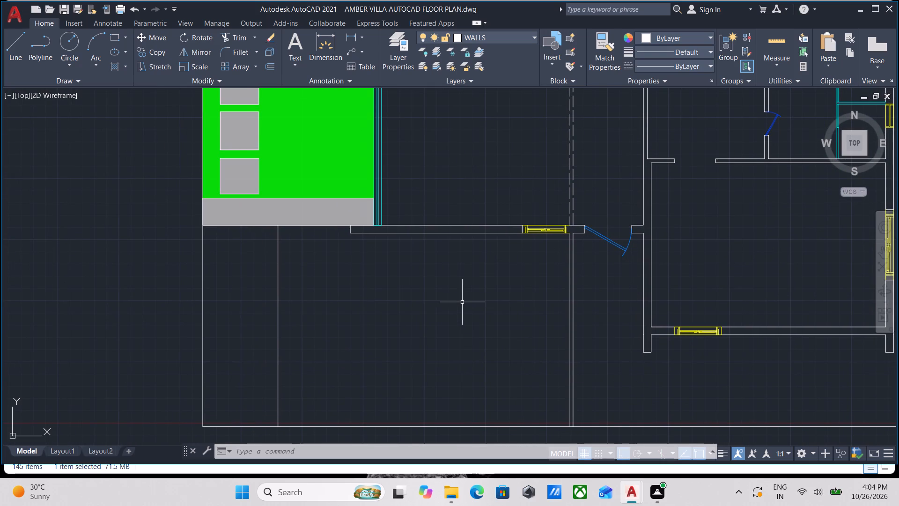
scroll(424, 303, down, 1)
scroll(307, 231, up, 2)
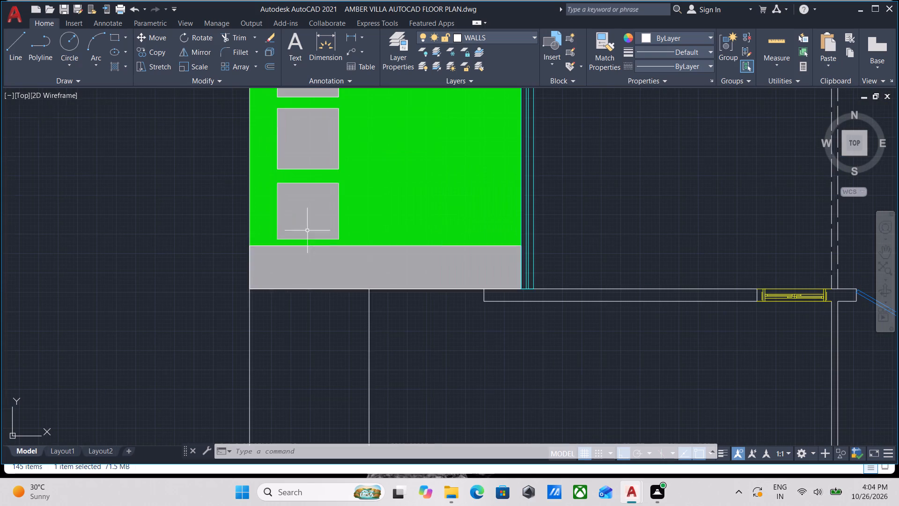
Inspect the hatch properties of the grey rectangles and south strip, leaving them as they are.
click(321, 193)
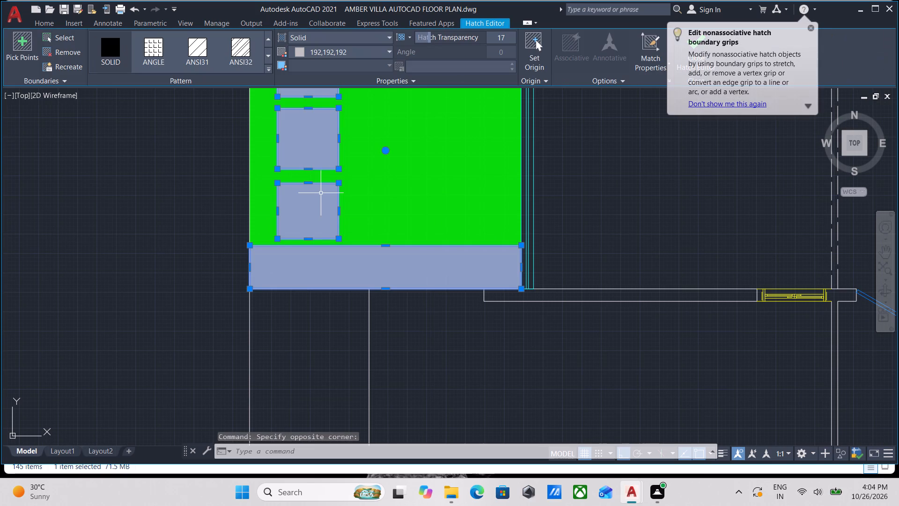
scroll(321, 193, down, 1)
middle_drag(321, 193, 316, 254)
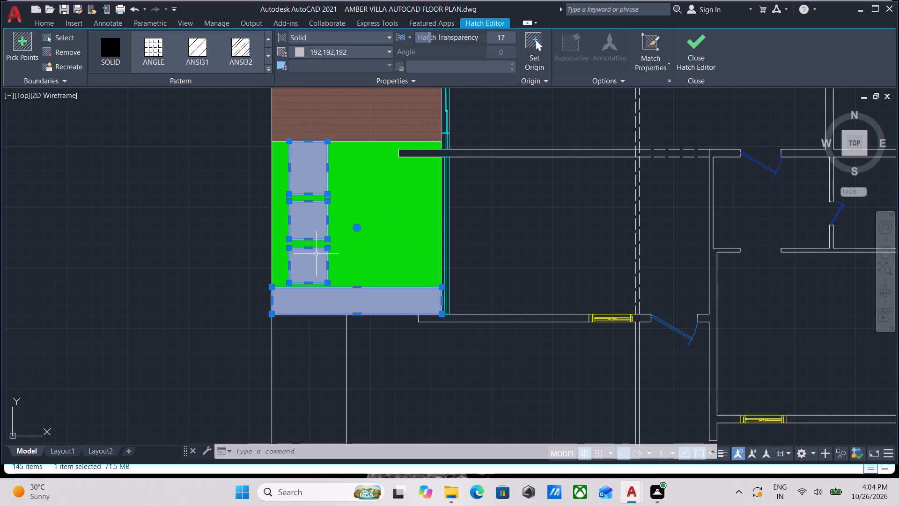
scroll(316, 254, down, 1)
scroll(316, 254, up, 1)
scroll(316, 254, down, 1)
scroll(316, 254, up, 1)
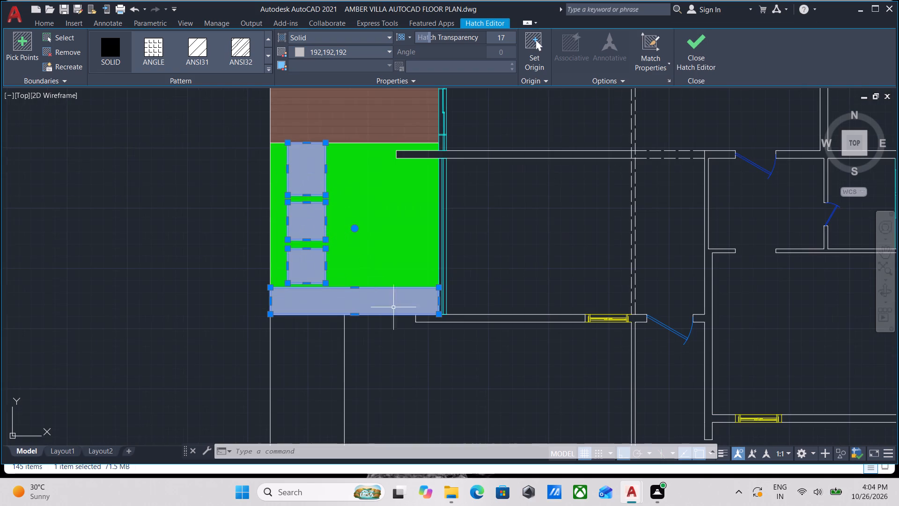
middle_drag(433, 354, 408, 274)
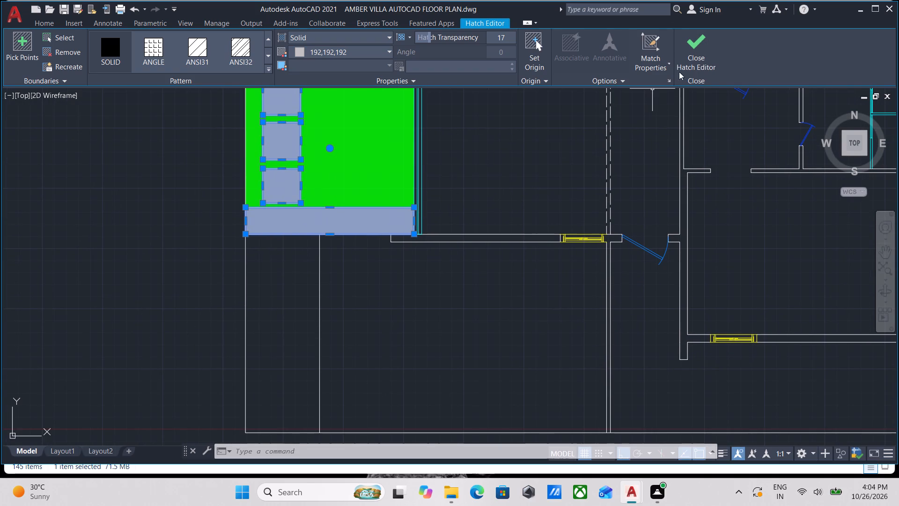
click(716, 50)
Hatch the large area south of the grey strip and wall, east of the narrow side strip, with AR-B816C in colour 0,0,0 at scale 10.
scroll(326, 332, up, 1)
scroll(424, 320, down, 1)
middle_drag(424, 320, 400, 286)
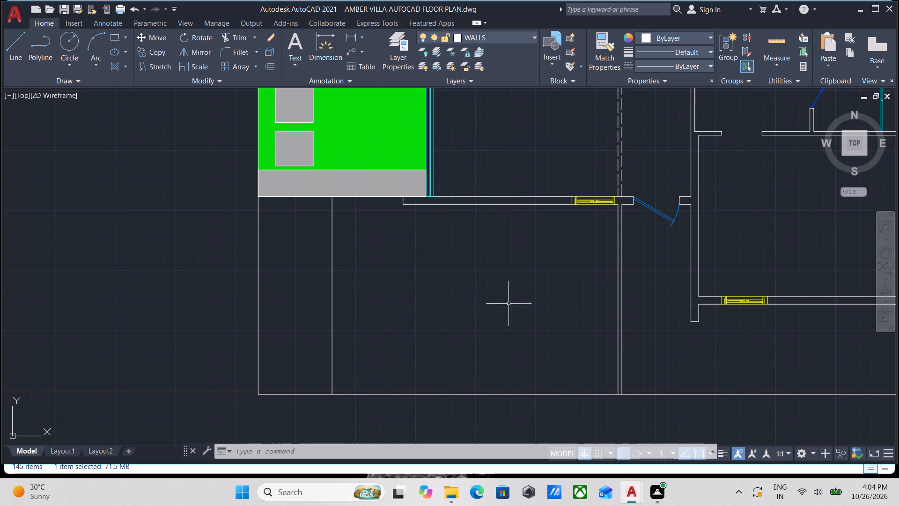
middle_drag(507, 306, 465, 341)
scroll(471, 336, down, 1)
middle_drag(471, 336, 475, 319)
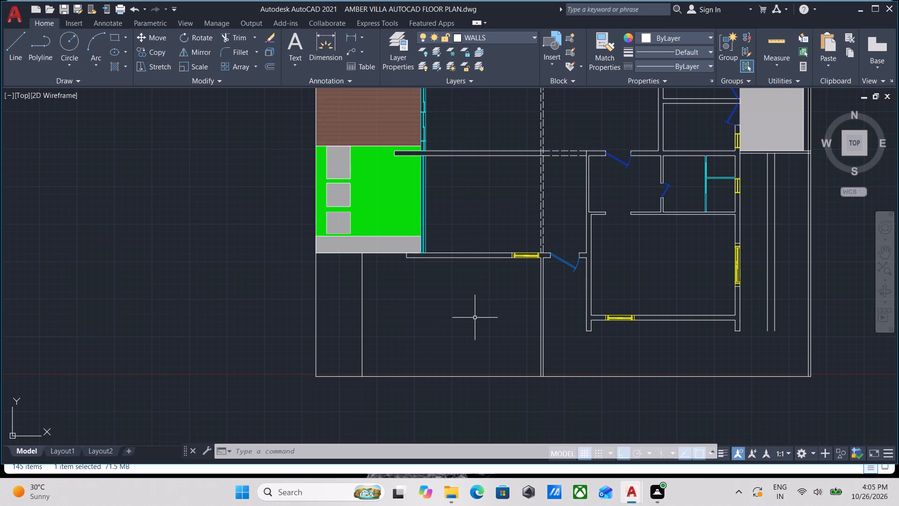
scroll(482, 317, up, 2)
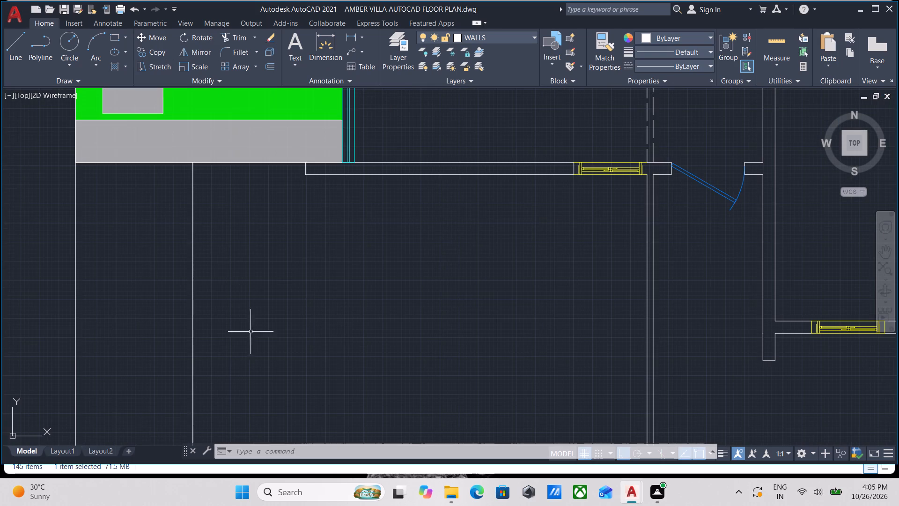
key(h)
key(Return)
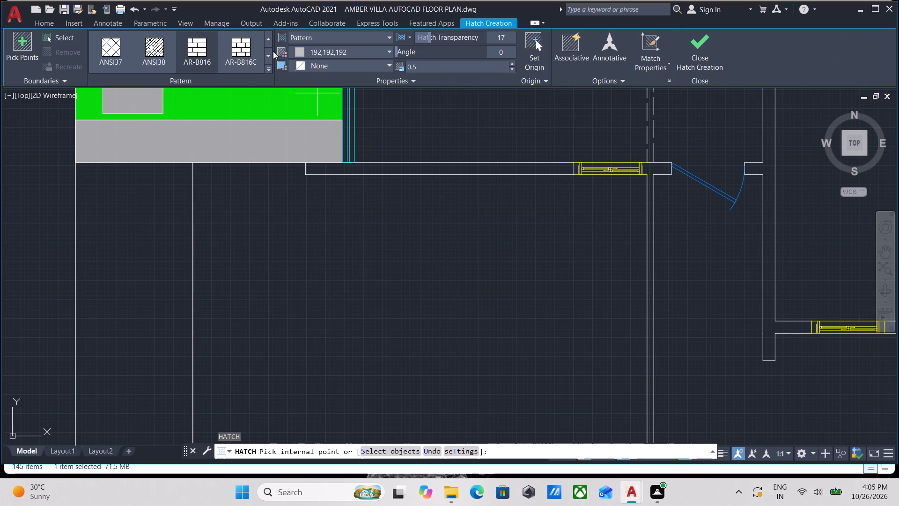
click(245, 51)
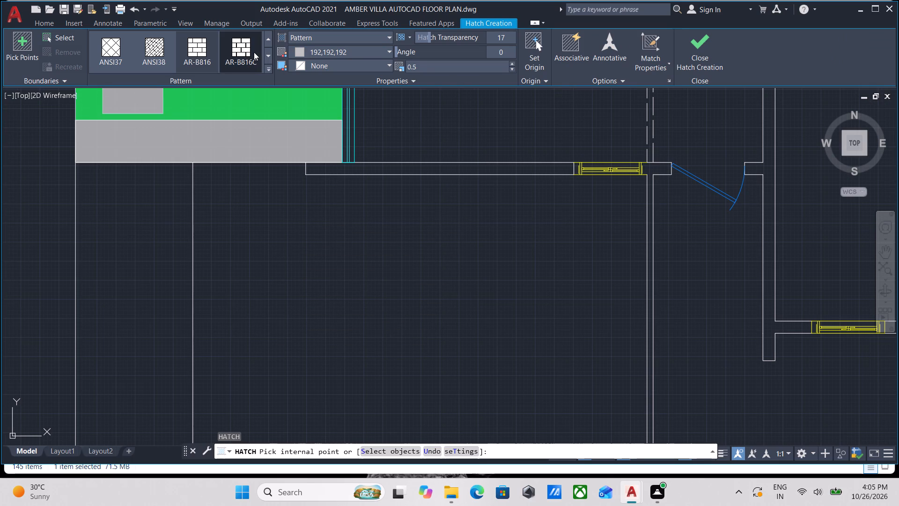
click(245, 53)
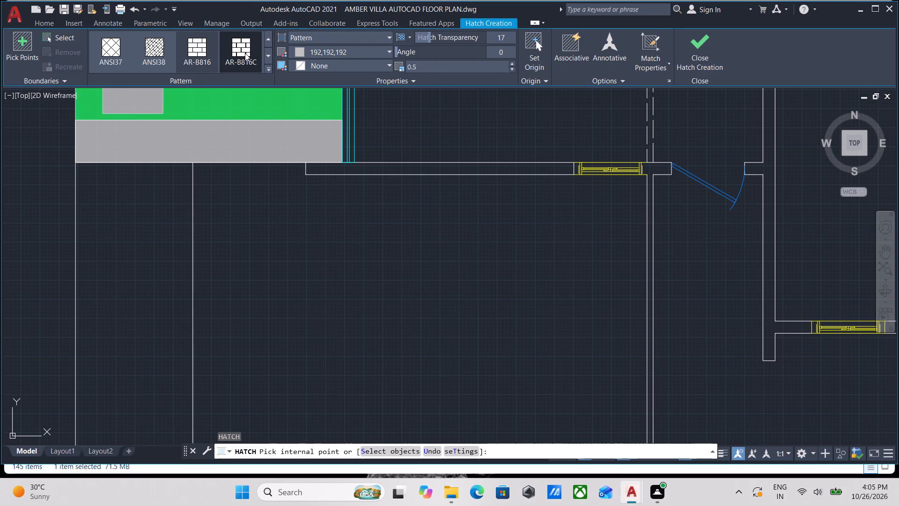
click(242, 52)
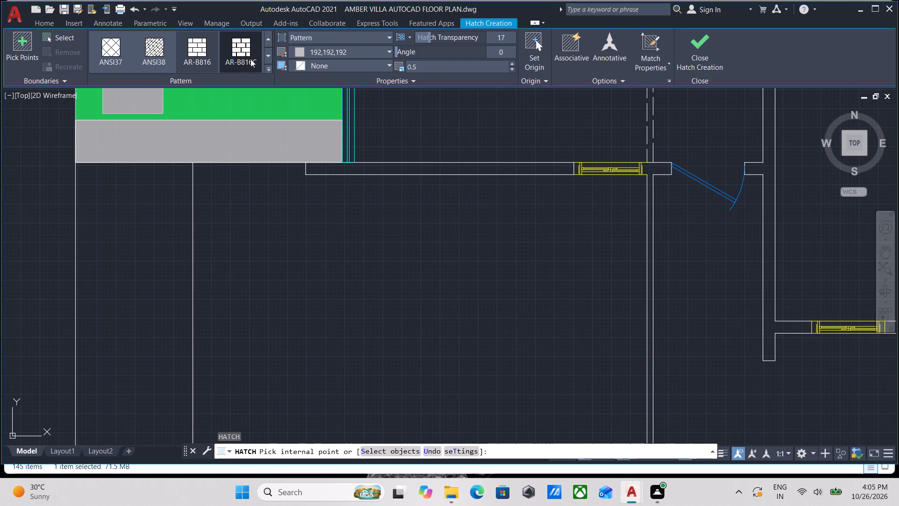
click(246, 50)
drag(431, 69, 388, 67)
key(1)
key(0)
key(Return)
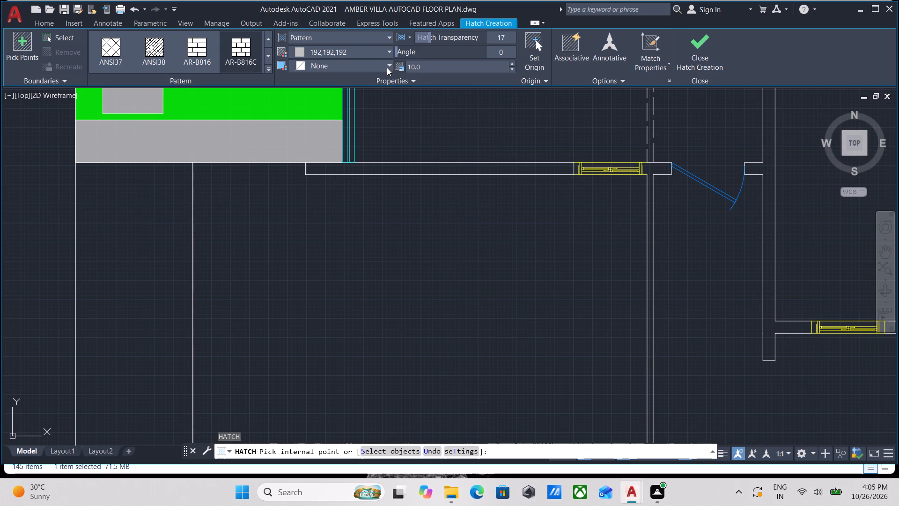
scroll(453, 289, down, 2)
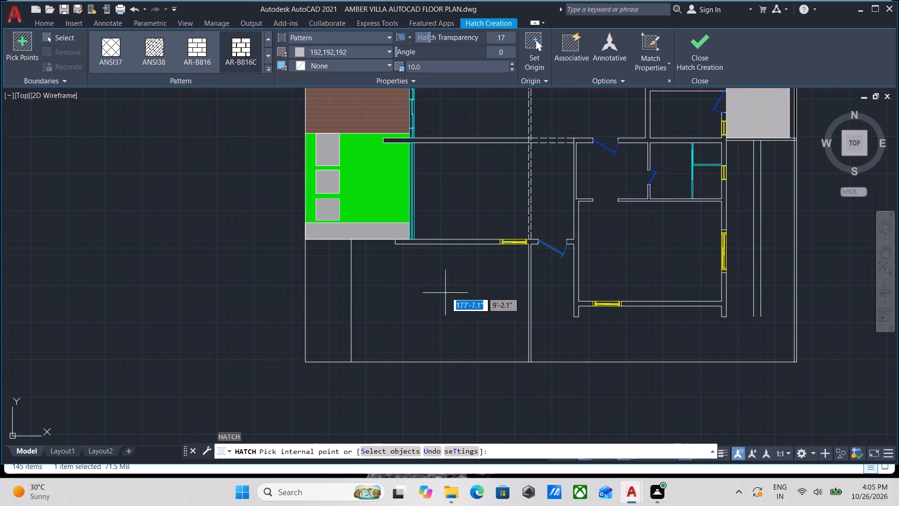
click(296, 49)
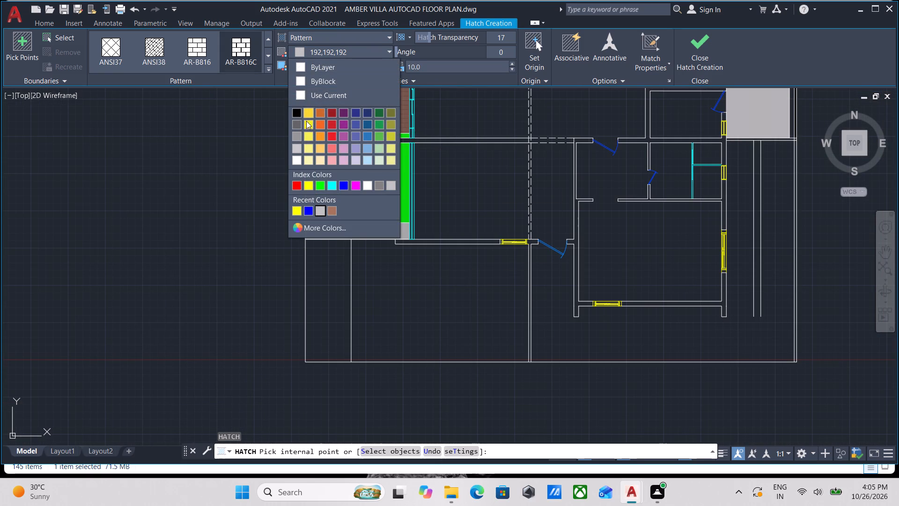
click(293, 110)
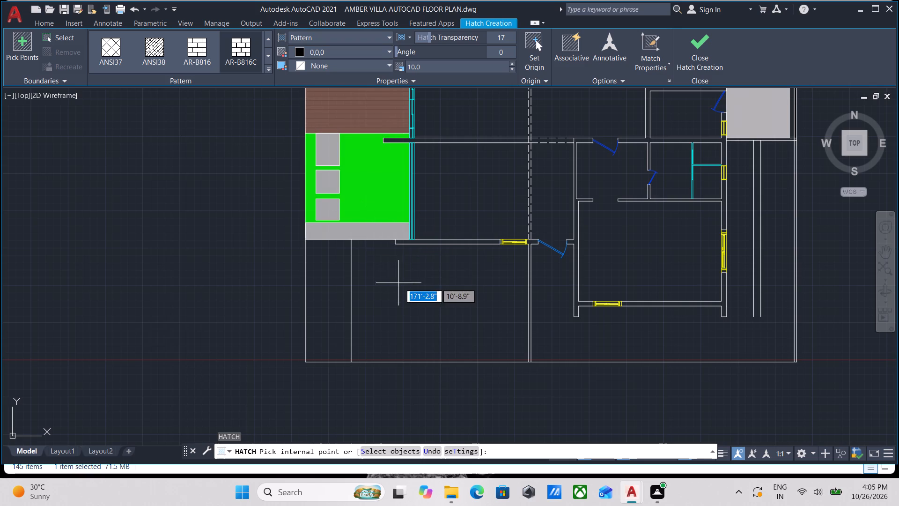
scroll(400, 285, up, 2)
scroll(379, 278, down, 1)
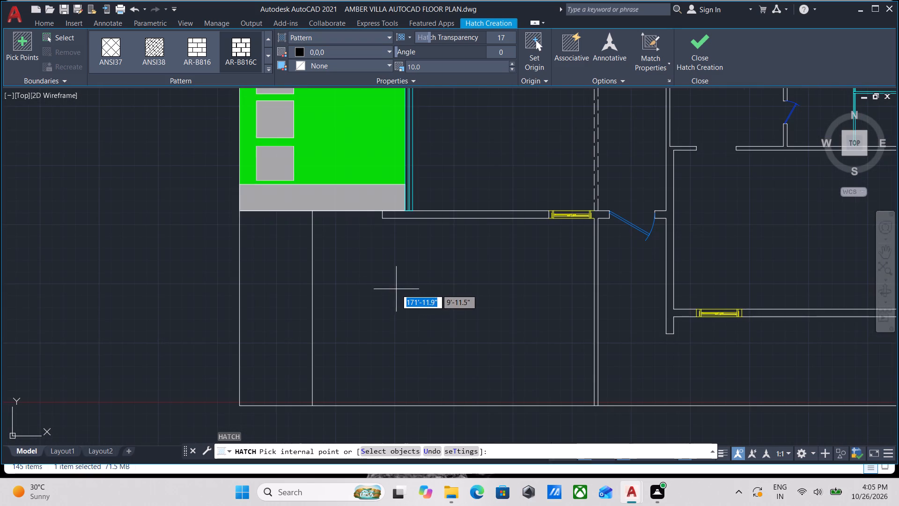
scroll(395, 290, up, 2)
click(387, 276)
Reduce the scale of the black AR-B816C brick hatch in the large southern area to 2.4 and finish the hatch.
scroll(405, 267, down, 1)
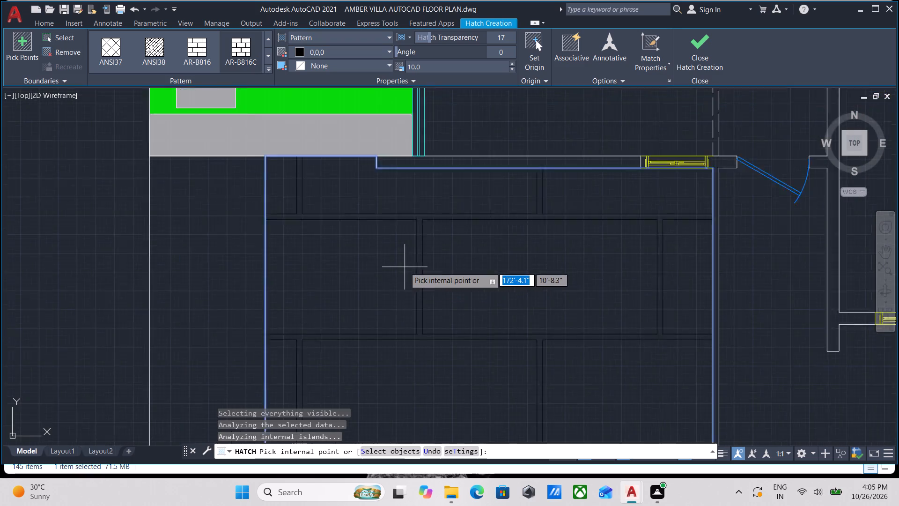
scroll(405, 267, down, 2)
middle_drag(379, 265, 319, 248)
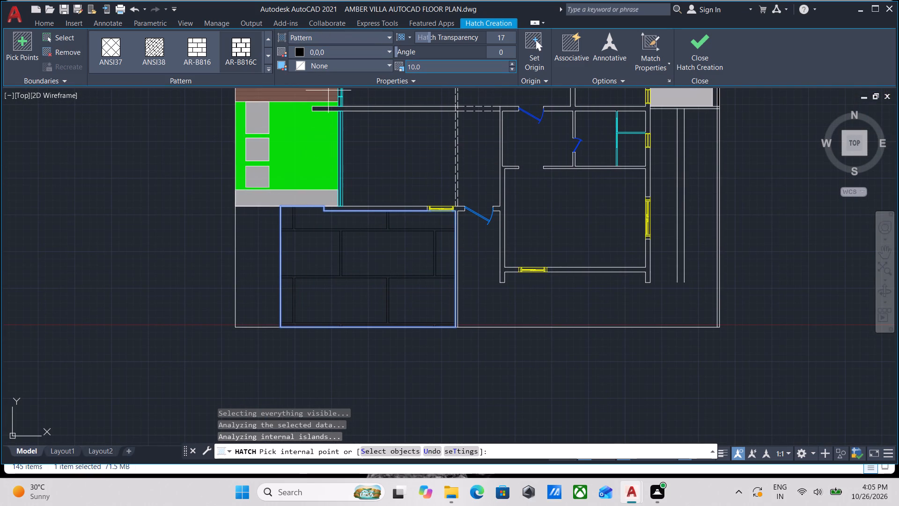
drag(432, 68, 401, 70)
click(398, 72)
drag(424, 66, 404, 69)
key(5)
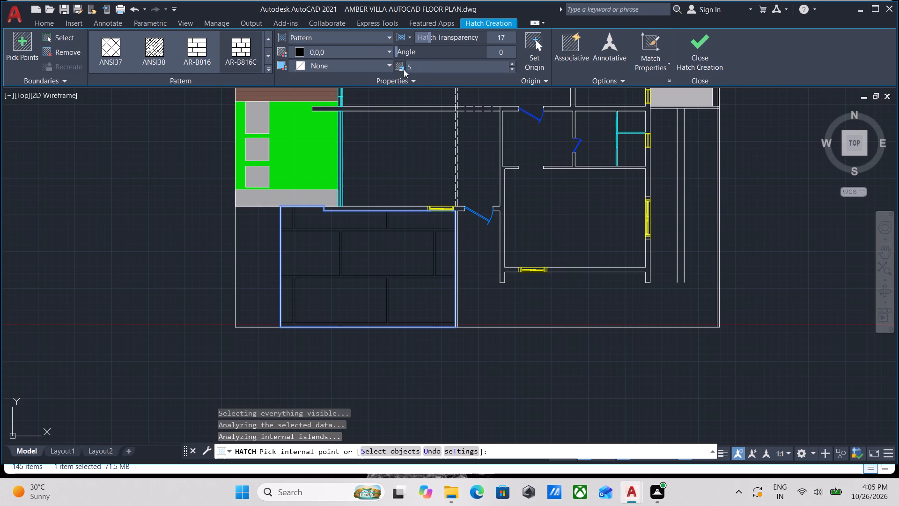
key(Return)
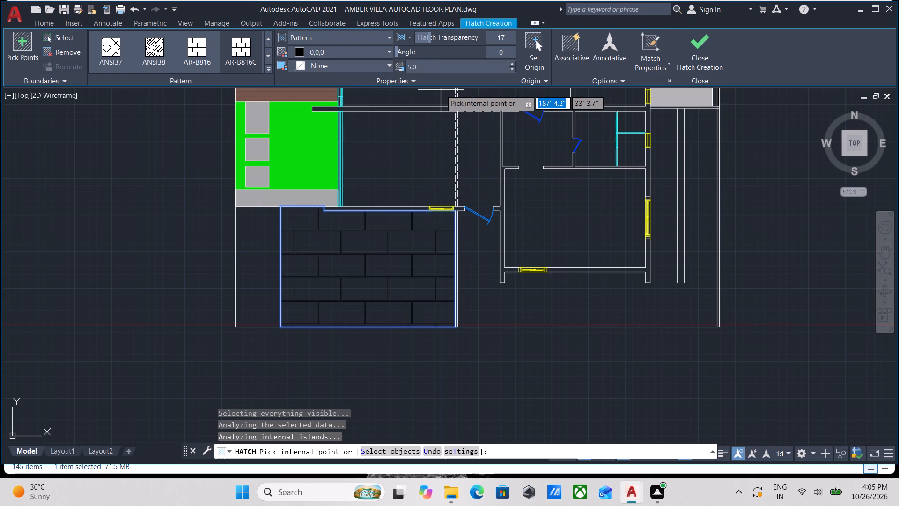
click(431, 67)
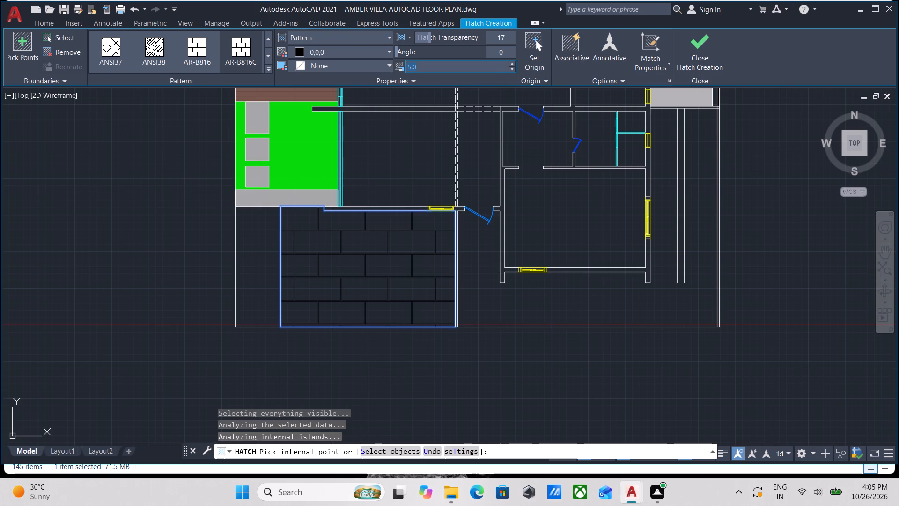
key(2)
key(Return)
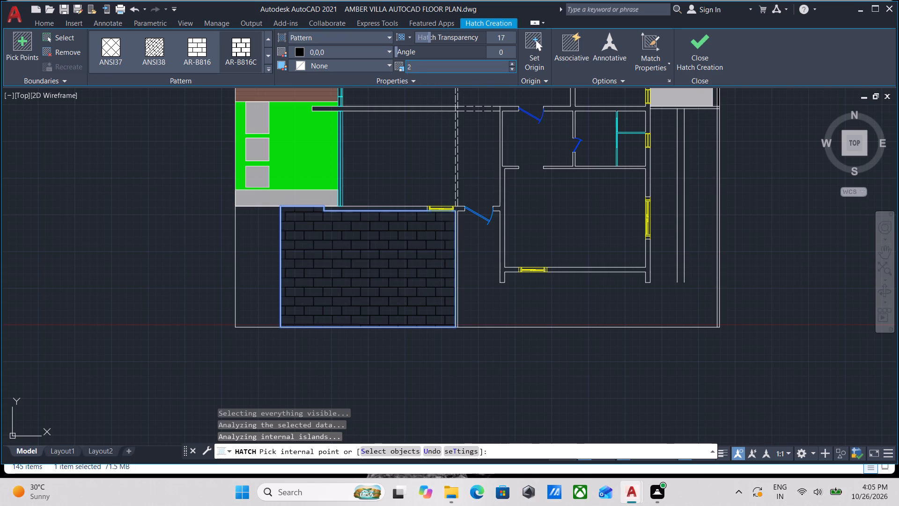
scroll(412, 71, up, 5)
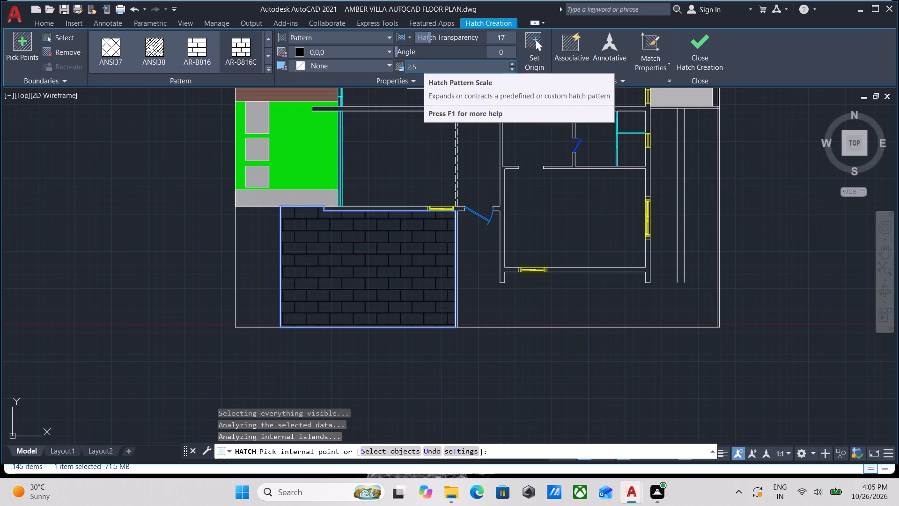
scroll(424, 65, down, 1)
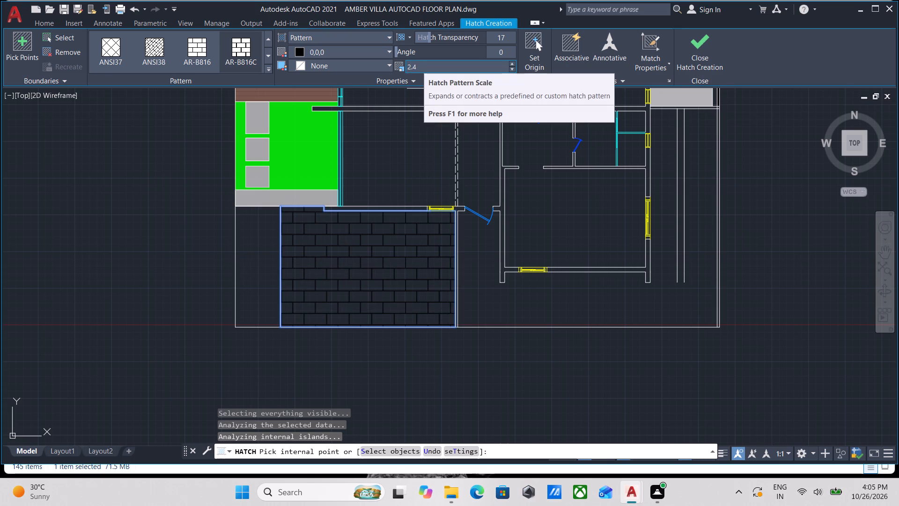
click(694, 49)
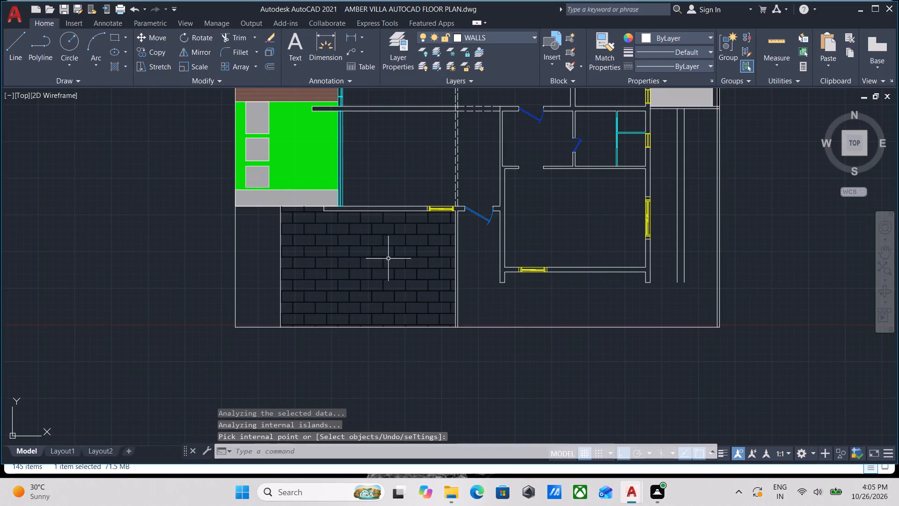
Fill the same brick-patterned southern area with a solid hatch in grey index colour 8 at transparency 17.
middle_drag(381, 178, 357, 366)
scroll(406, 233, down, 1)
middle_drag(406, 233, 290, 253)
middle_drag(285, 273, 277, 332)
middle_drag(280, 210, 304, 124)
middle_drag(265, 343, 309, 196)
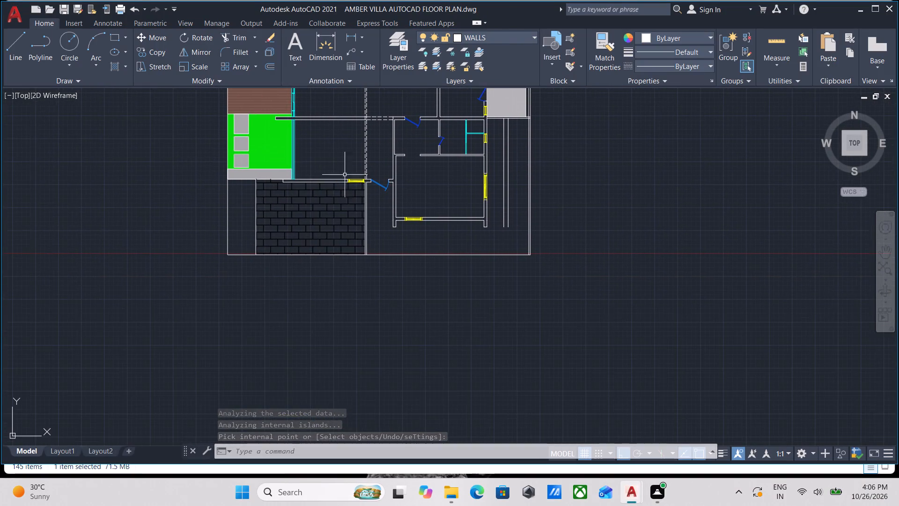
scroll(358, 216, up, 2)
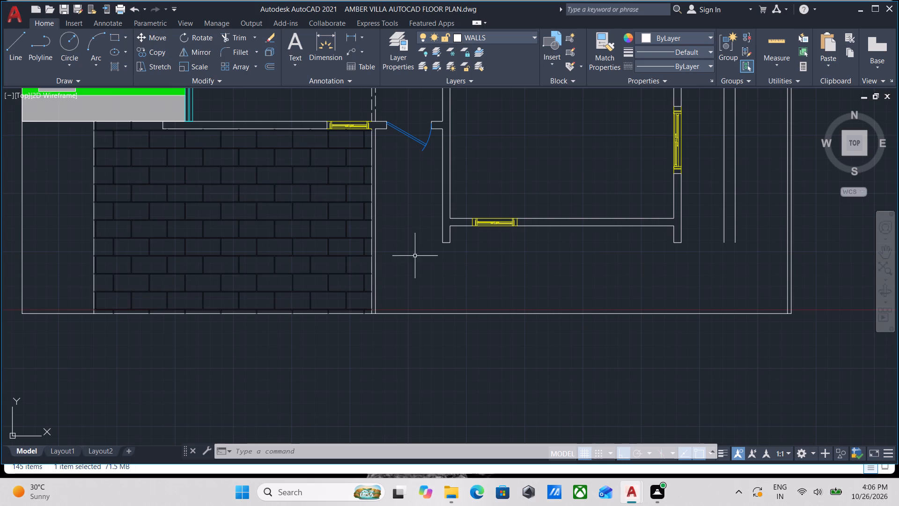
middle_drag(438, 265, 450, 320)
key(h)
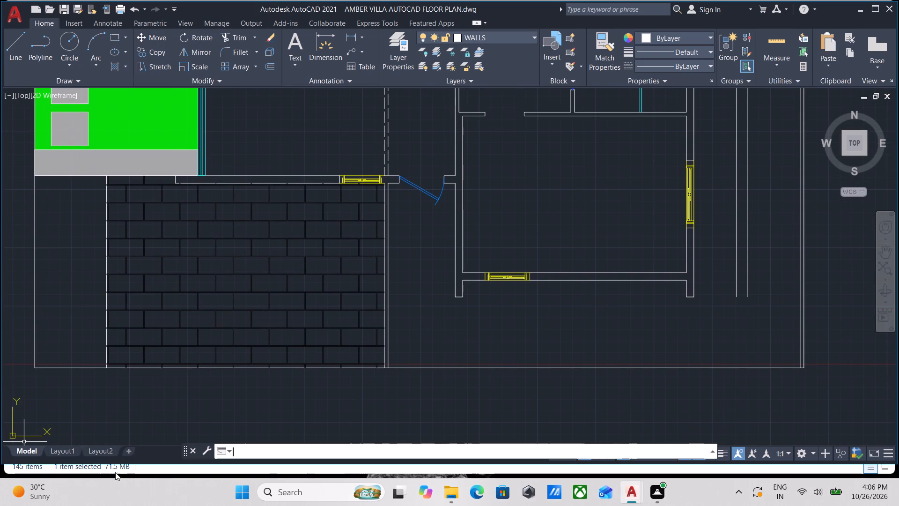
key(Return)
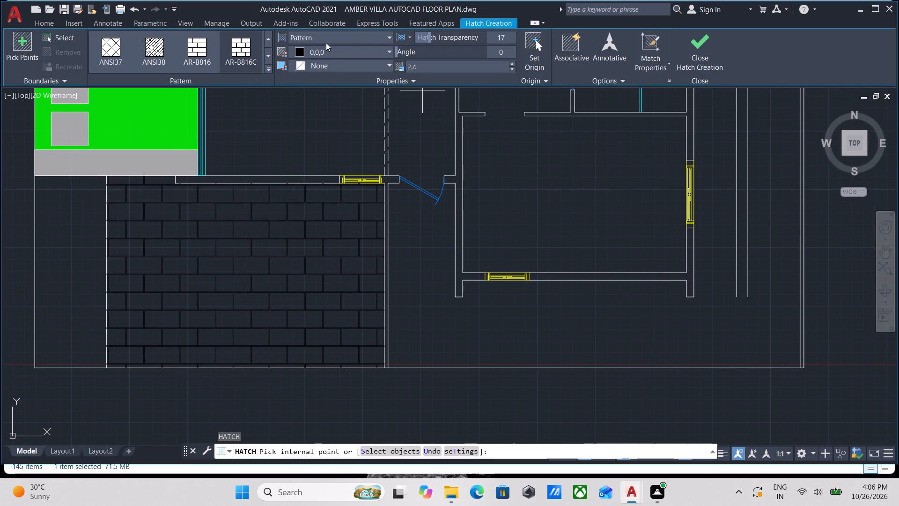
click(316, 38)
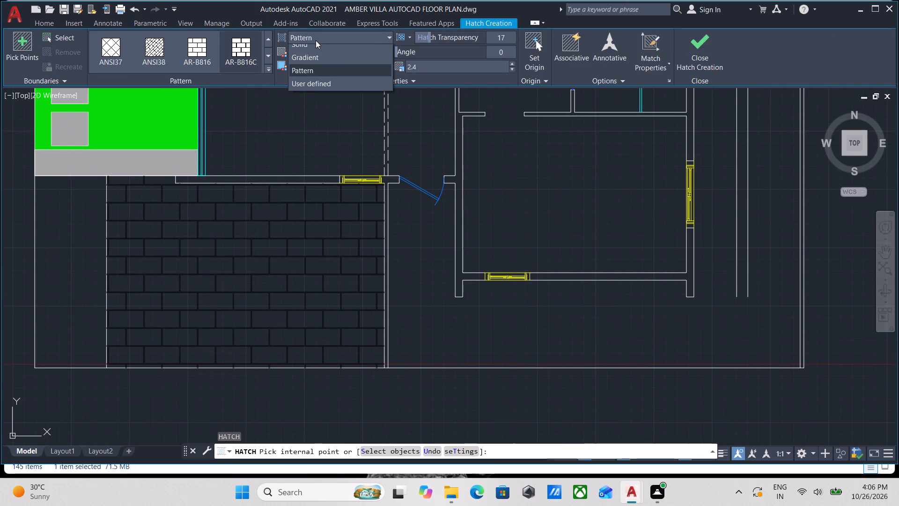
click(313, 49)
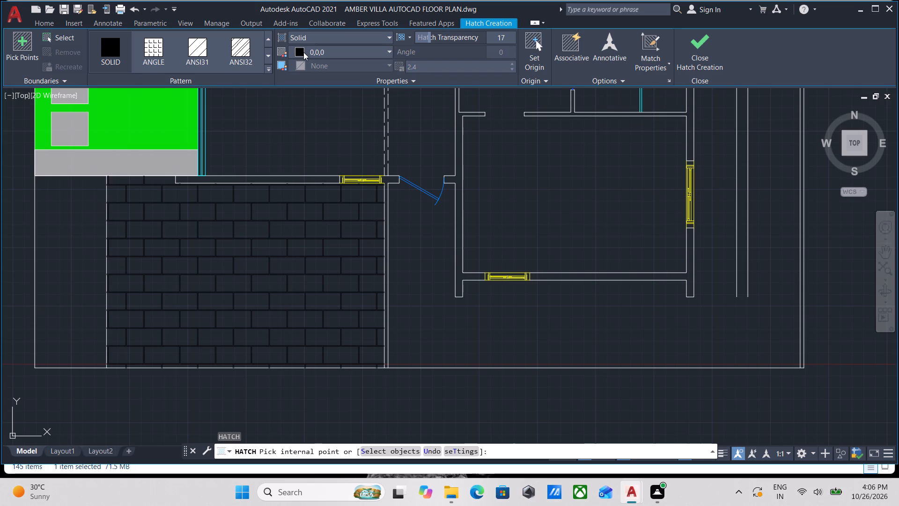
click(303, 52)
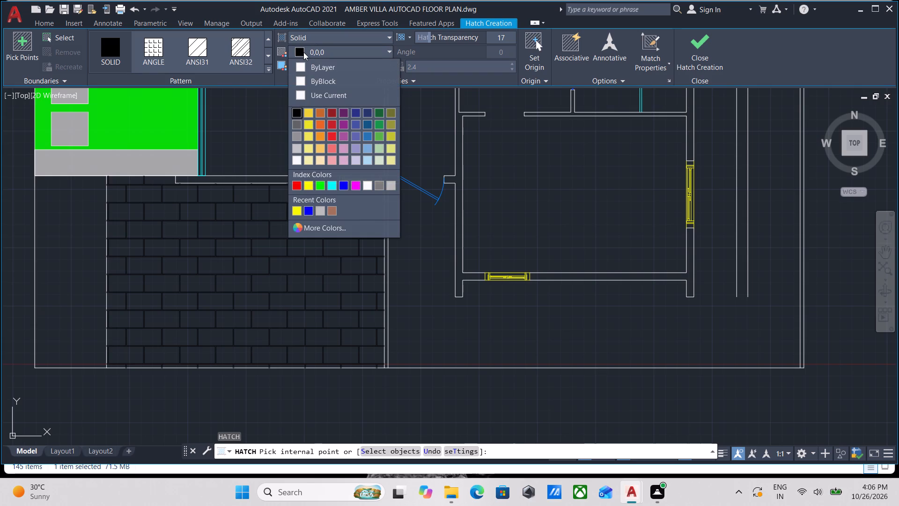
click(373, 182)
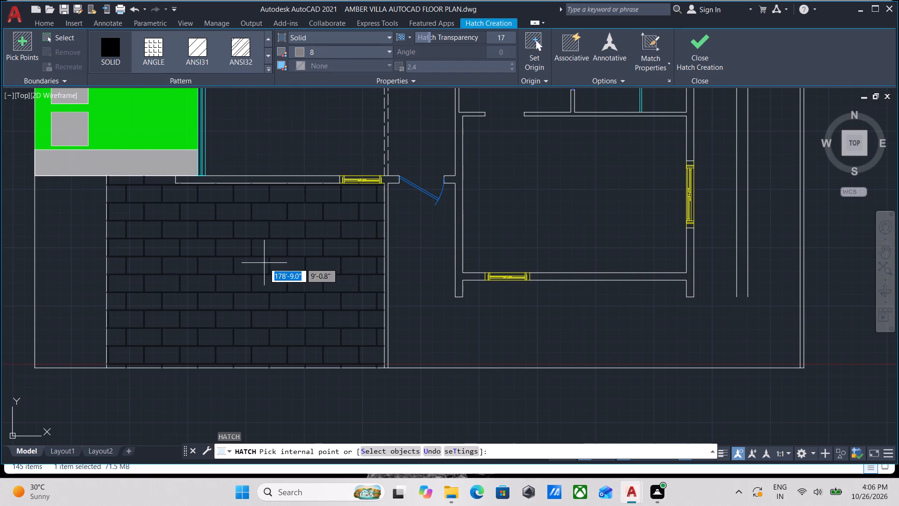
click(264, 263)
middle_drag(279, 252, 410, 272)
scroll(370, 261, up, 3)
scroll(413, 246, down, 3)
middle_drag(435, 246, 365, 257)
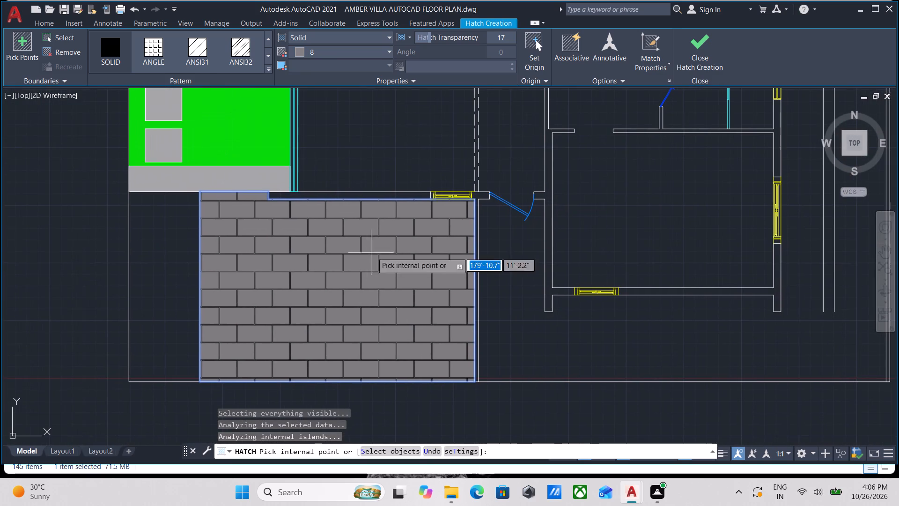
click(697, 35)
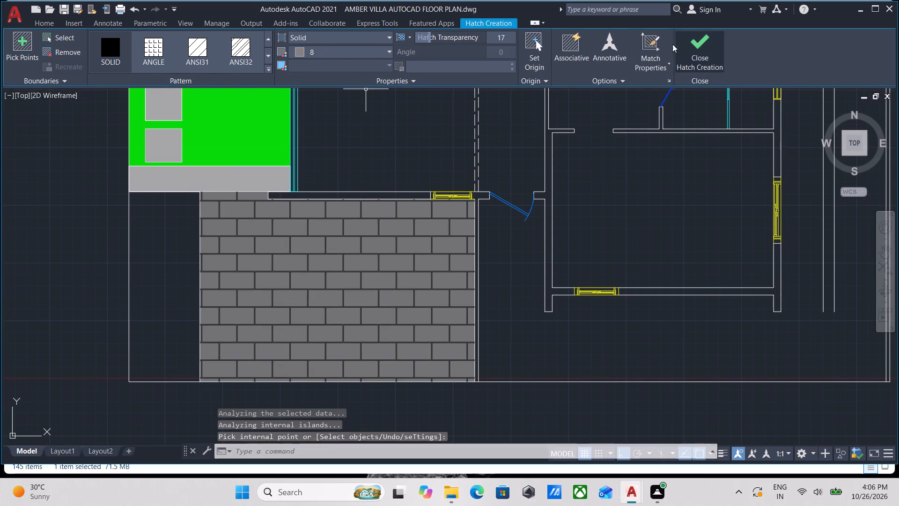
Examine the grey brick paving and the unfilled areas beside it along the southern side of the plot.
scroll(245, 235, up, 2)
scroll(162, 171, up, 1)
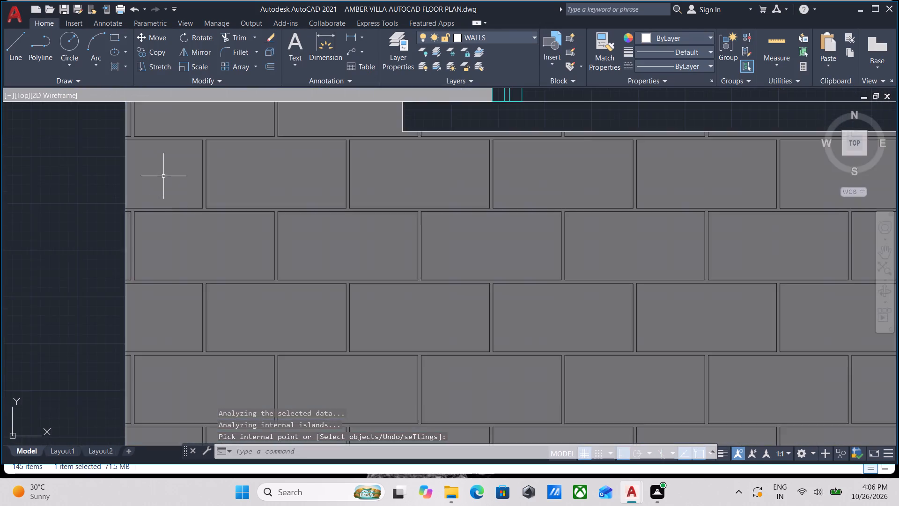
scroll(178, 201, down, 3)
middle_drag(197, 201, 323, 218)
scroll(398, 205, down, 2)
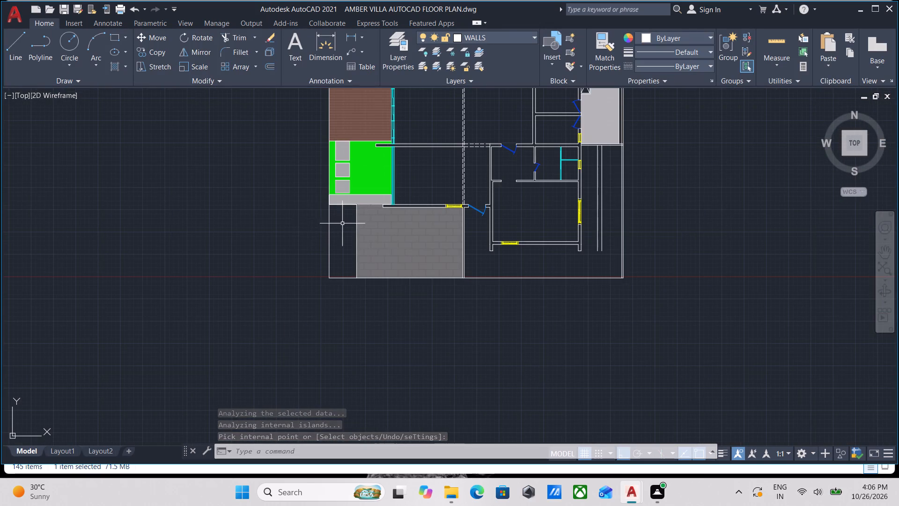
scroll(348, 230, up, 2)
middle_drag(324, 210, 307, 278)
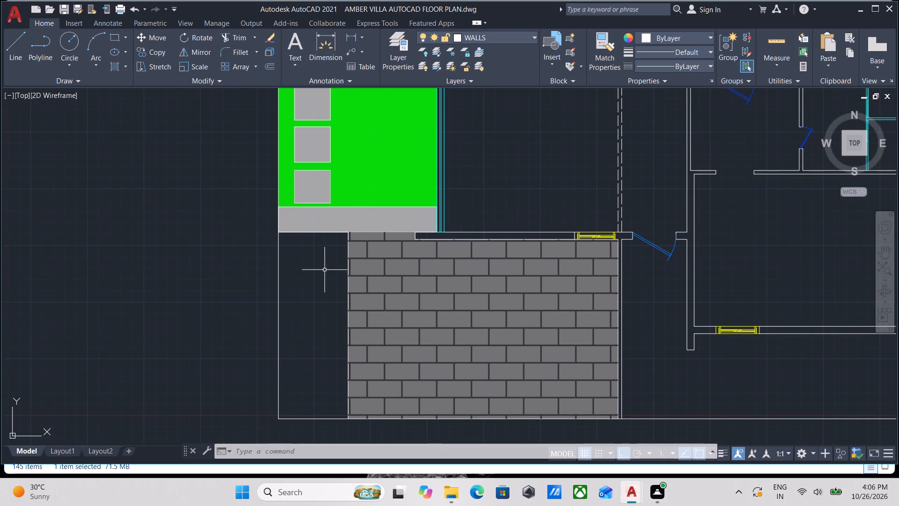
scroll(321, 266, down, 1)
middle_drag(319, 280, 274, 276)
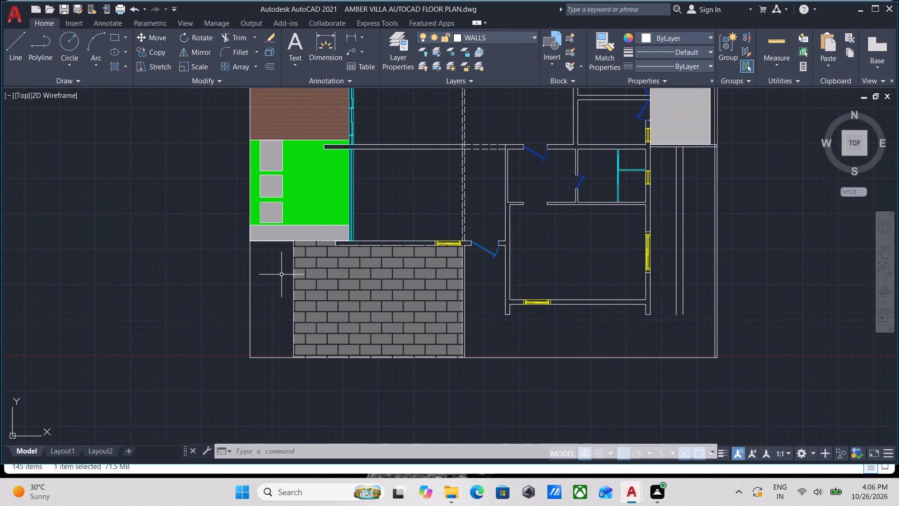
scroll(324, 291, down, 1)
scroll(444, 323, up, 1)
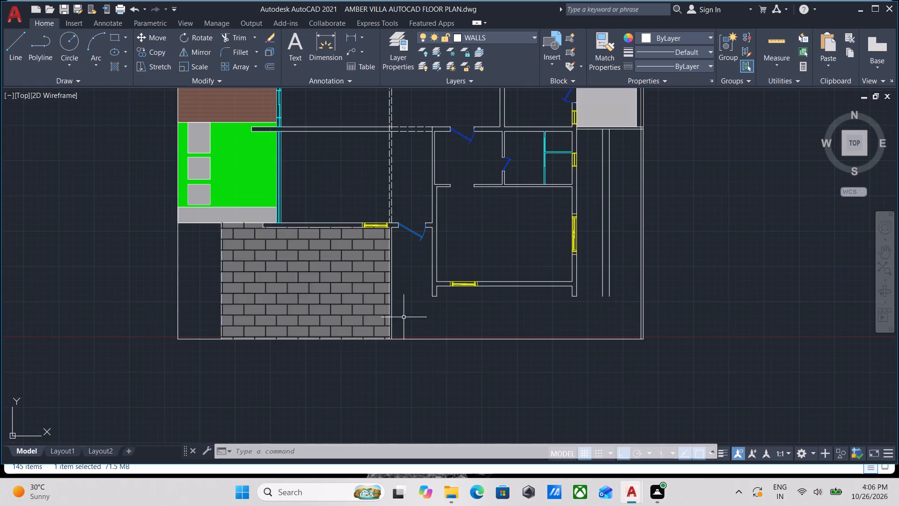
scroll(370, 308, up, 2)
scroll(580, 288, down, 2)
middle_drag(578, 292, 564, 330)
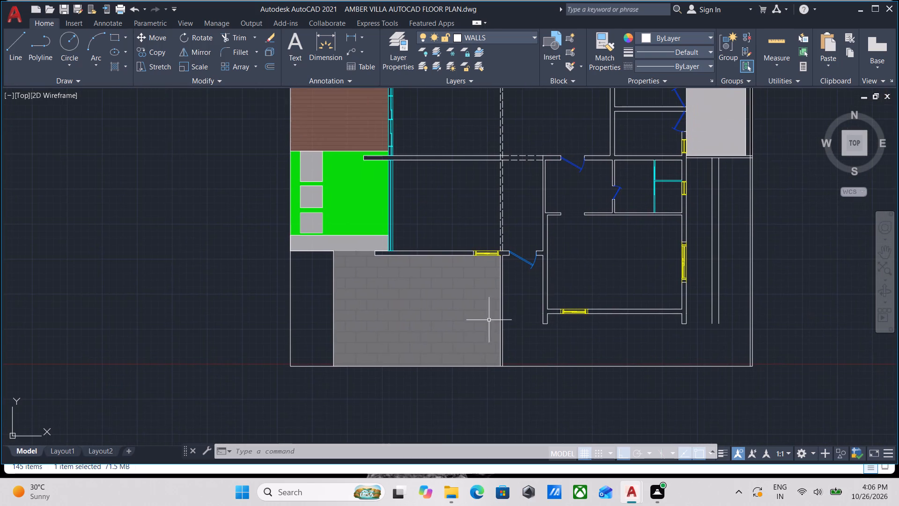
Set the transparency of the solid grey hatch in the brick-paved southern area to 30.
click(424, 287)
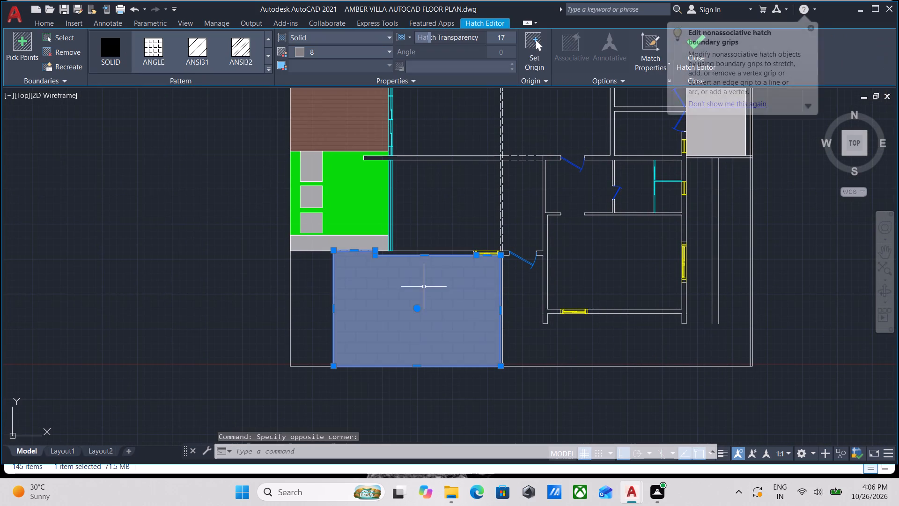
drag(429, 33, 441, 34)
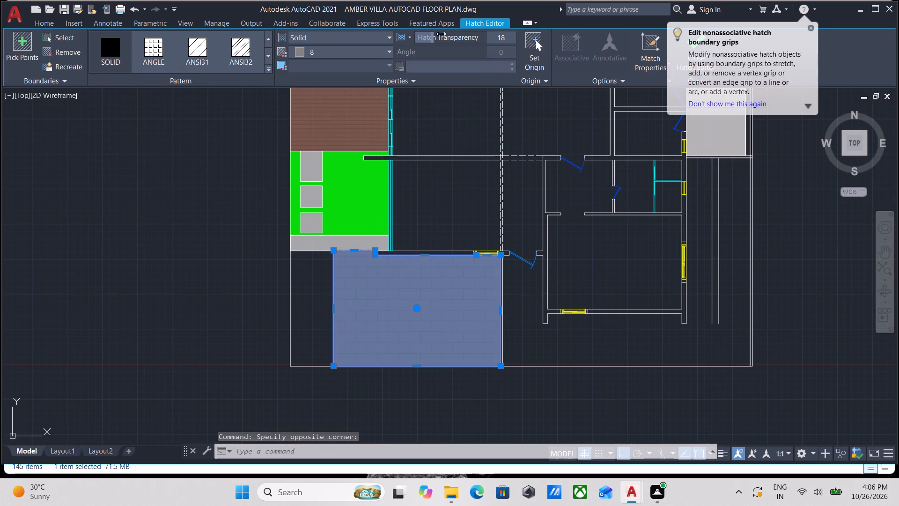
drag(441, 34, 452, 34)
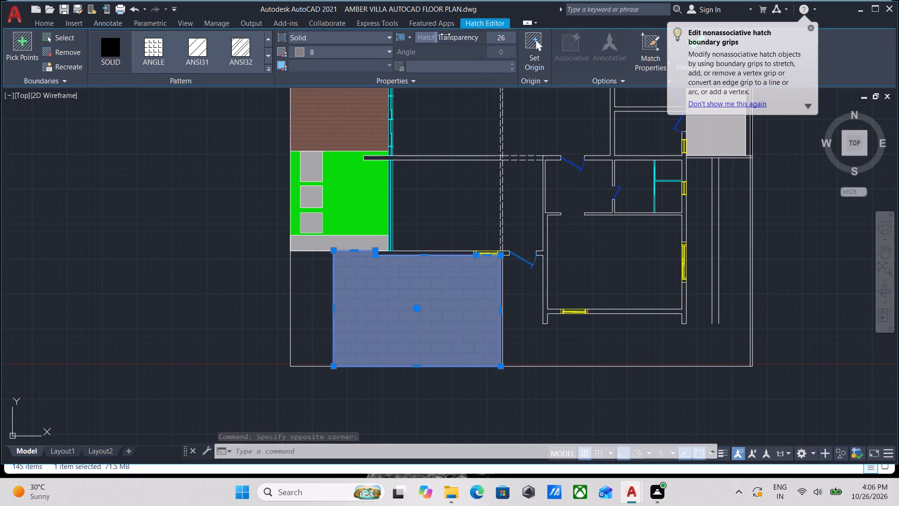
drag(439, 34, 454, 35)
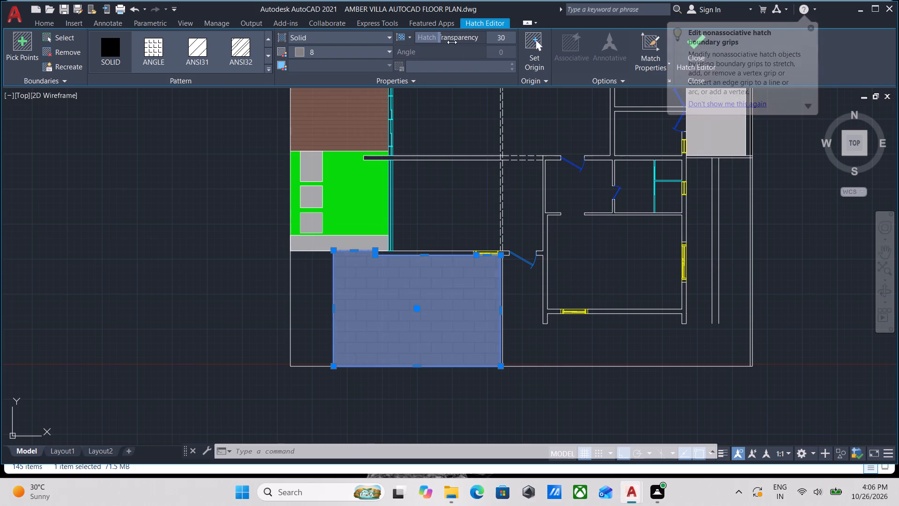
scroll(454, 276, up, 3)
key(Escape)
scroll(441, 215, down, 2)
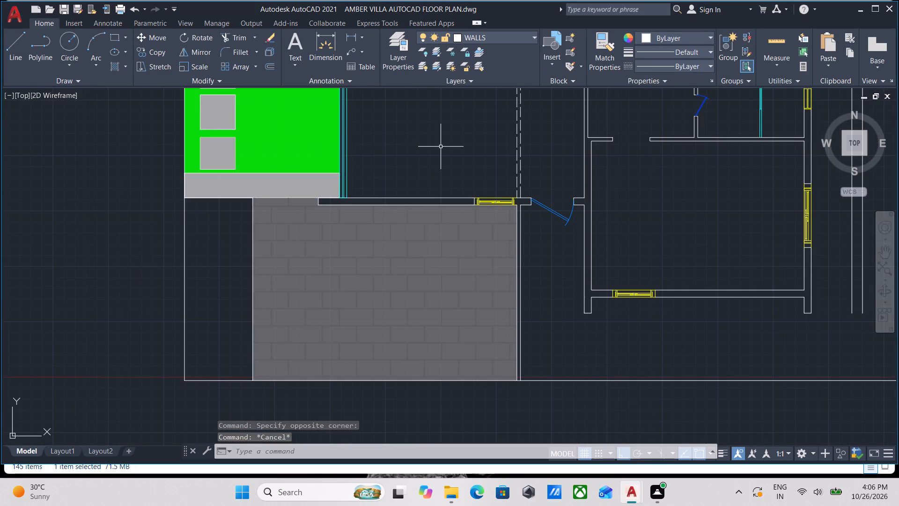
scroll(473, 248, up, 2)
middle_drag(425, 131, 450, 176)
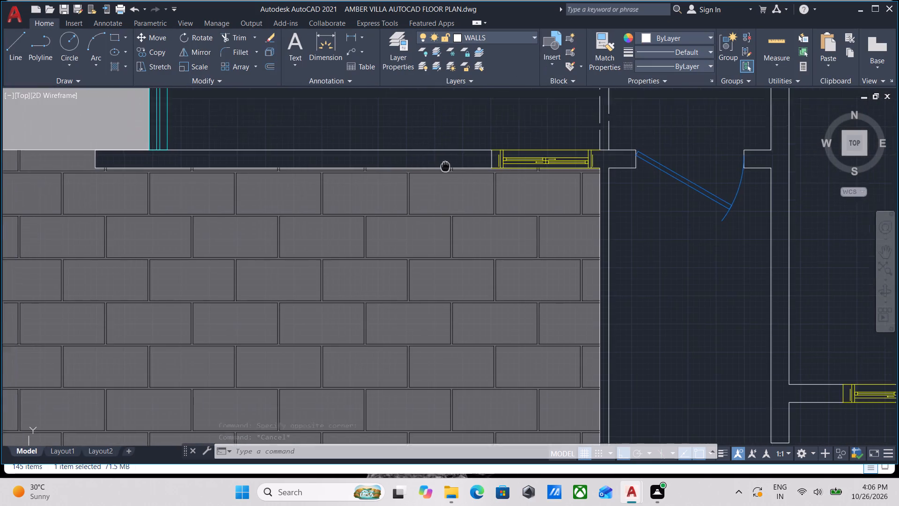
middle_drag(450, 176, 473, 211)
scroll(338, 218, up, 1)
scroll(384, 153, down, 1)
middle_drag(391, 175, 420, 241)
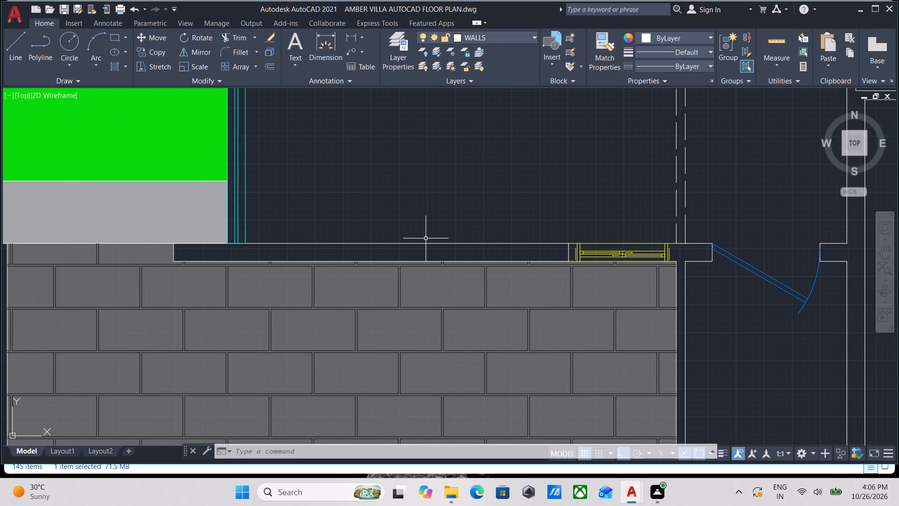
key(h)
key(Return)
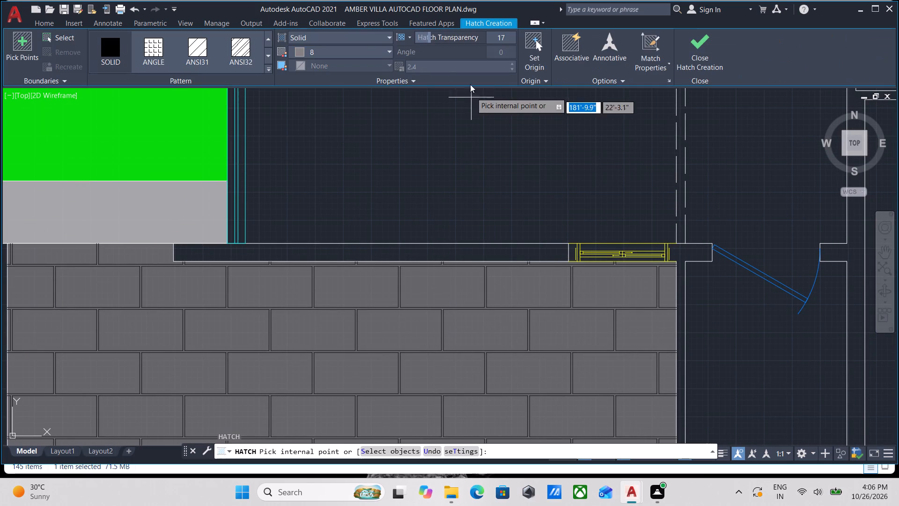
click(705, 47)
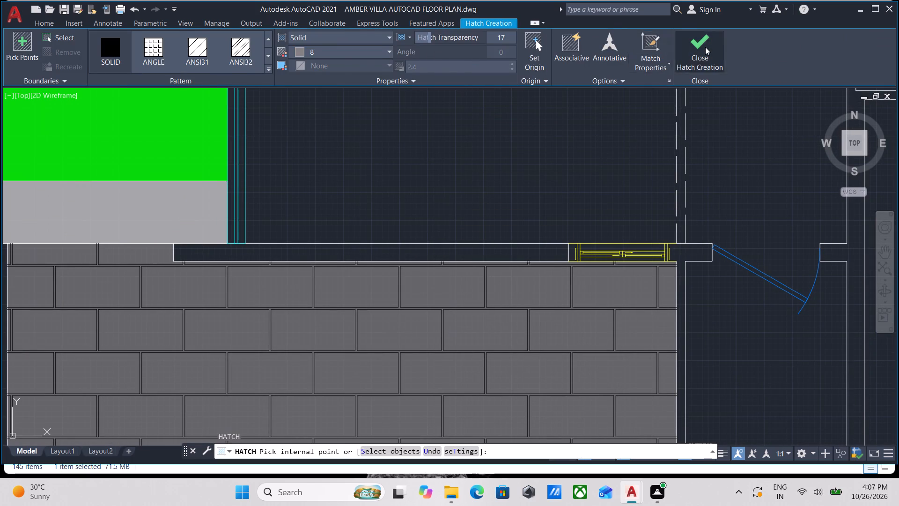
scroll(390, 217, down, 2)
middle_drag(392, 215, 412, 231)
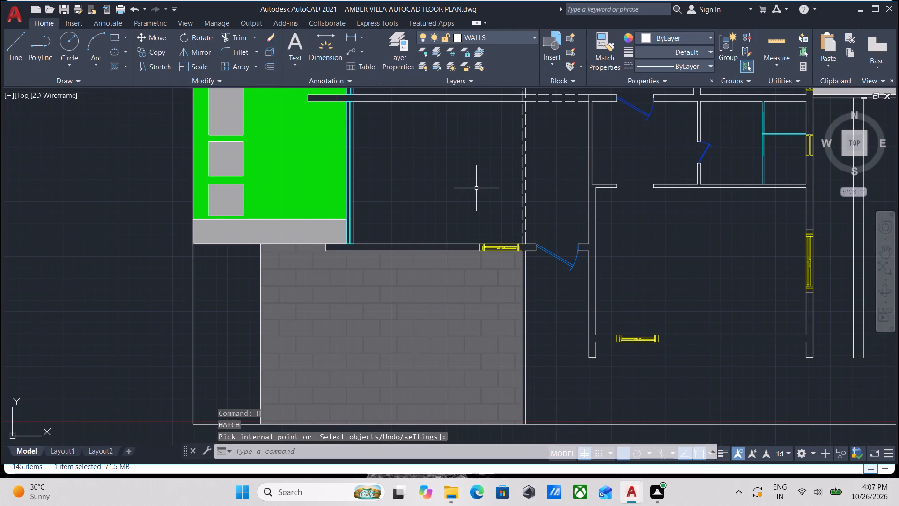
Examine the brick-paved southern area and the unfilled ground south and east of the house.
scroll(592, 353, up, 1)
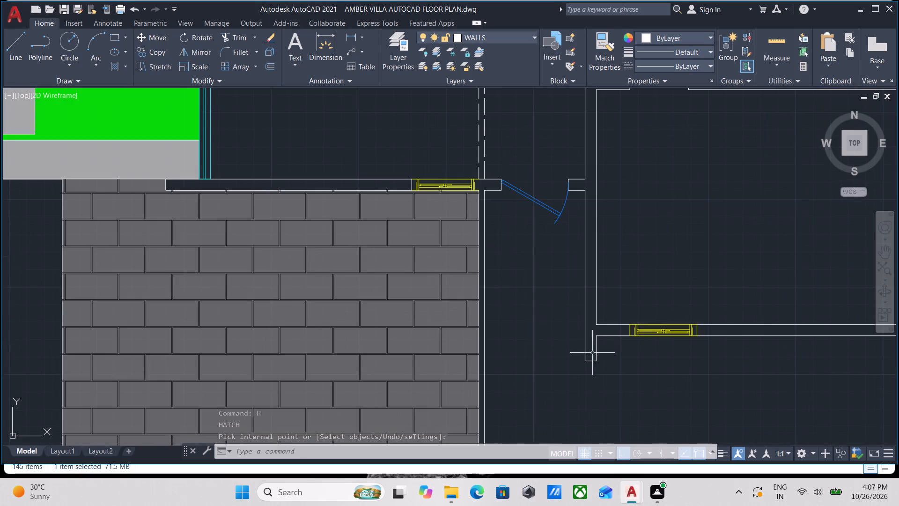
scroll(566, 328, down, 1)
middle_drag(565, 328, 418, 194)
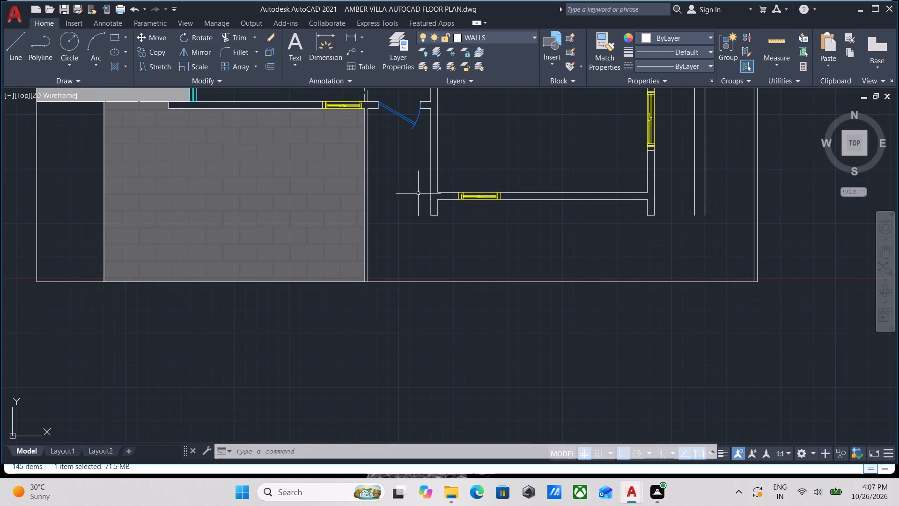
scroll(437, 230, down, 1)
middle_drag(437, 230, 435, 243)
middle_drag(578, 248, 556, 341)
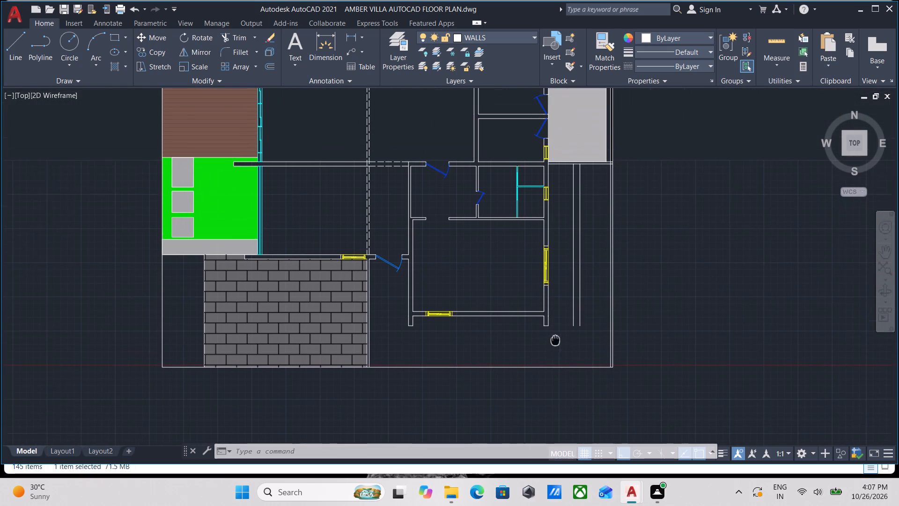
middle_drag(556, 341, 557, 341)
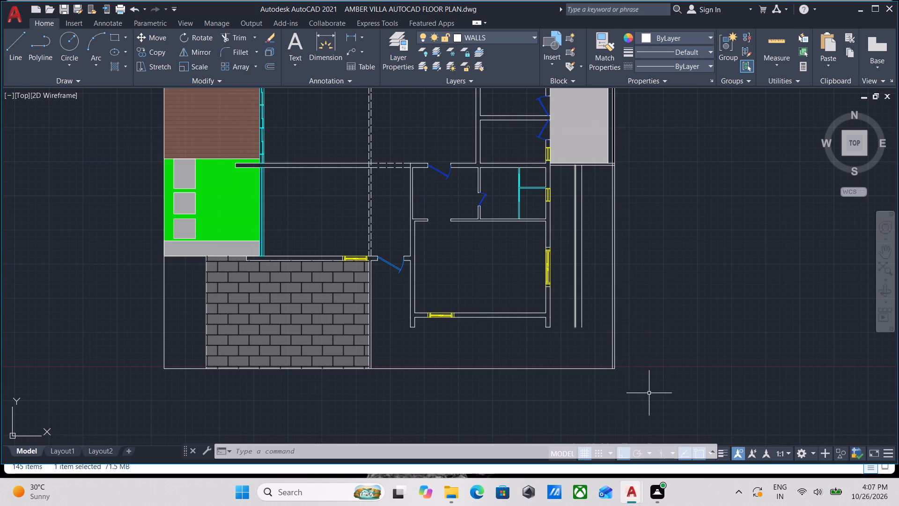
middle_drag(573, 350, 595, 327)
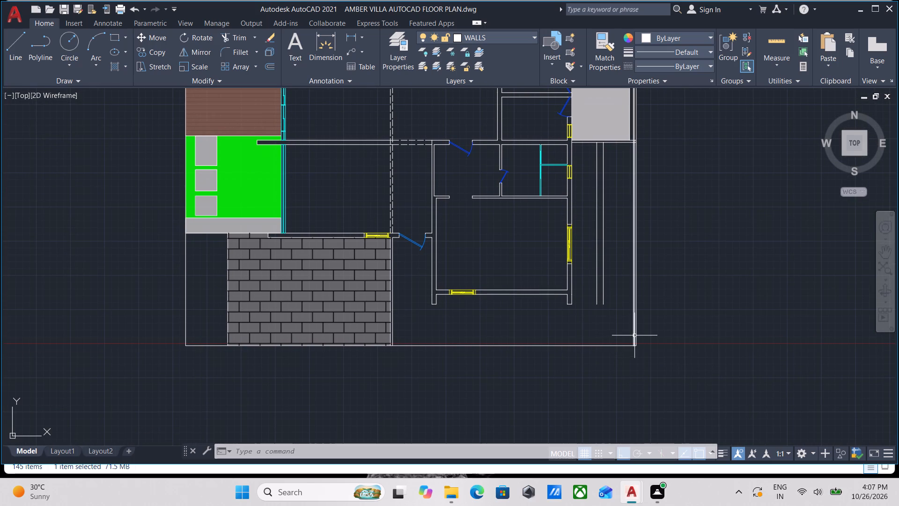
Draw a line about 4'-0" long eastward from the lower end of the eastern strip line, ending in line with the grey paving's east edge.
scroll(637, 336, up, 2)
middle_drag(560, 249, 555, 267)
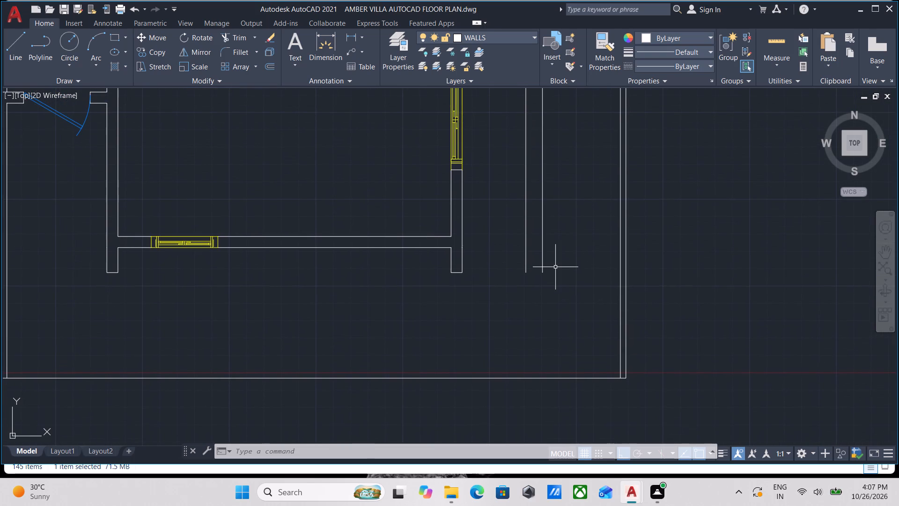
key(l)
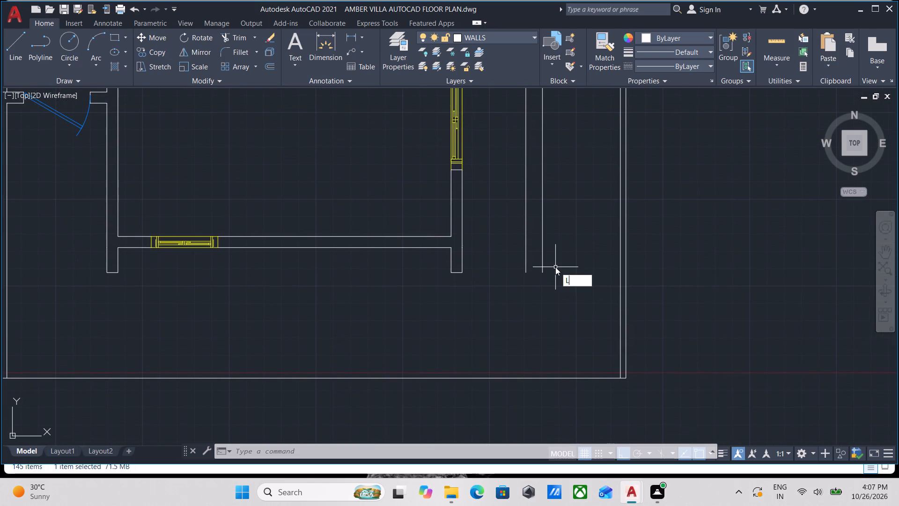
key(Return)
scroll(535, 274, up, 1)
click(546, 271)
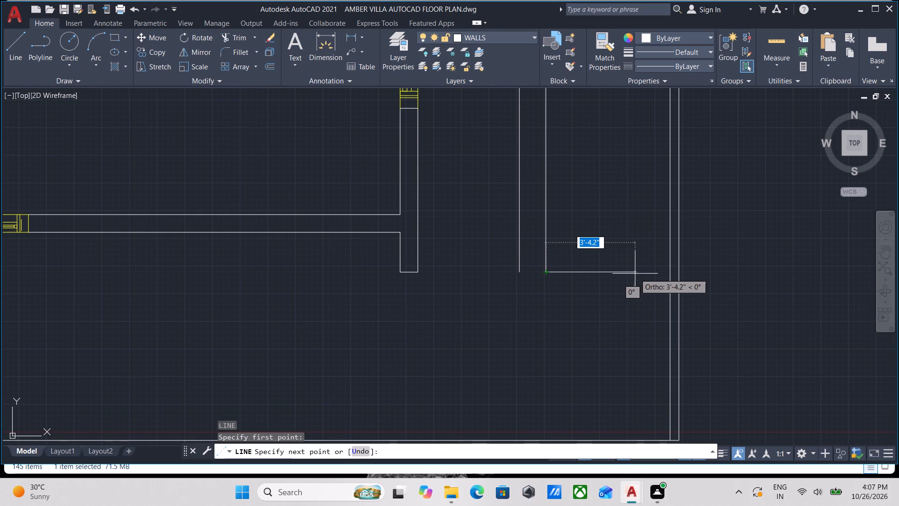
scroll(639, 274, down, 2)
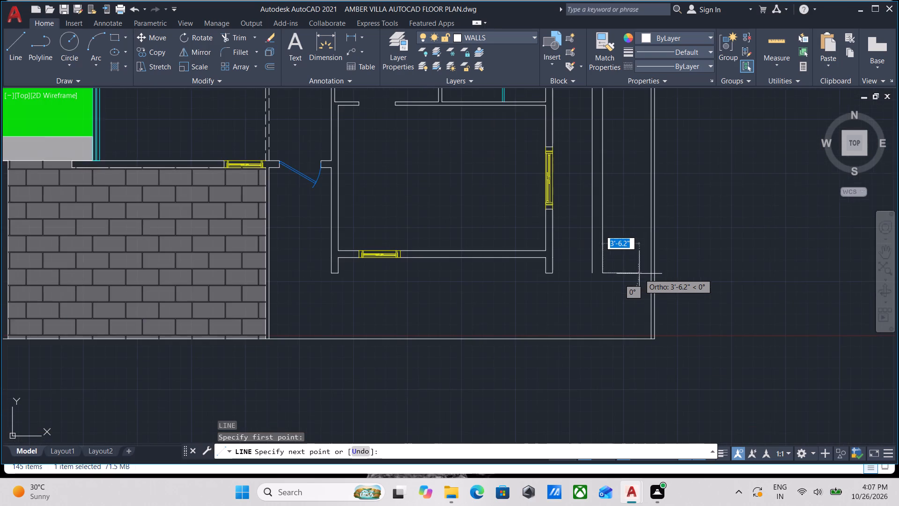
scroll(639, 274, down, 2)
middle_drag(639, 274, 622, 277)
scroll(622, 277, up, 1)
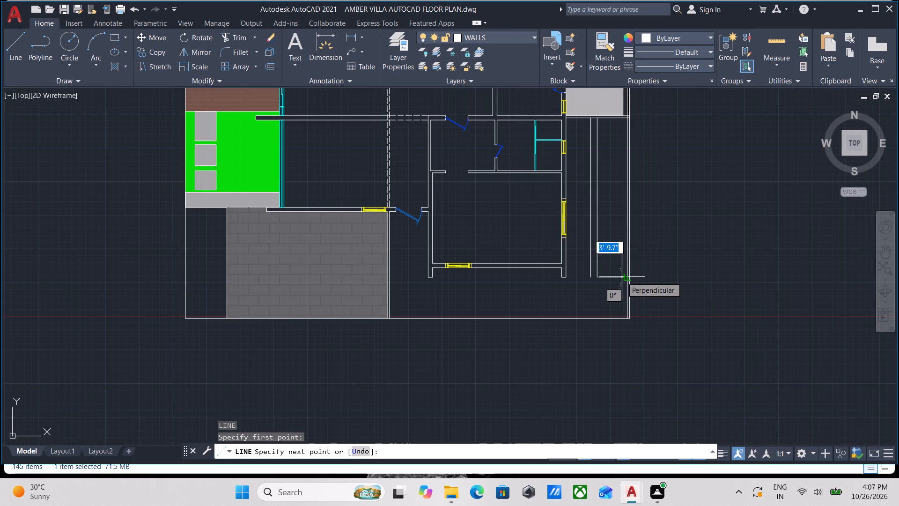
middle_drag(619, 208, 612, 277)
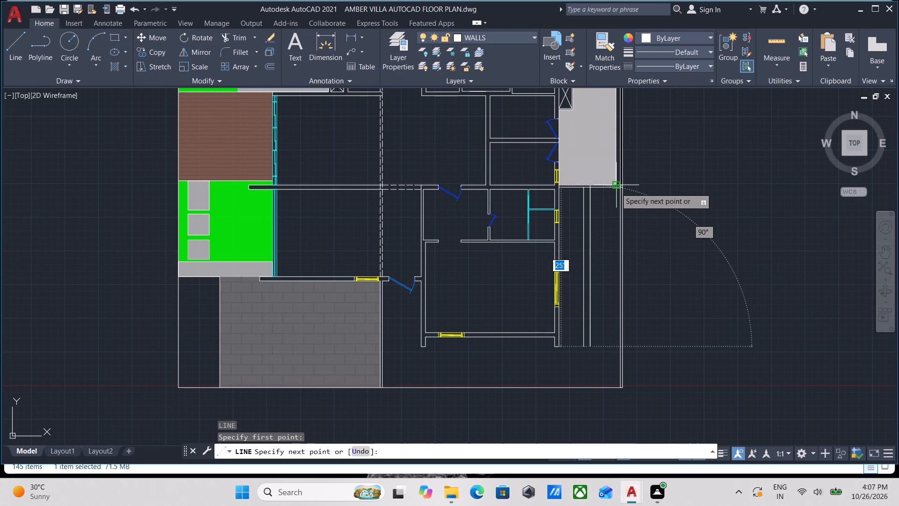
click(617, 344)
Continue the line north about 24'-8" to the wall line below the grey paving, forming the strip's east side.
middle_drag(608, 213, 619, 264)
scroll(619, 264, up, 3)
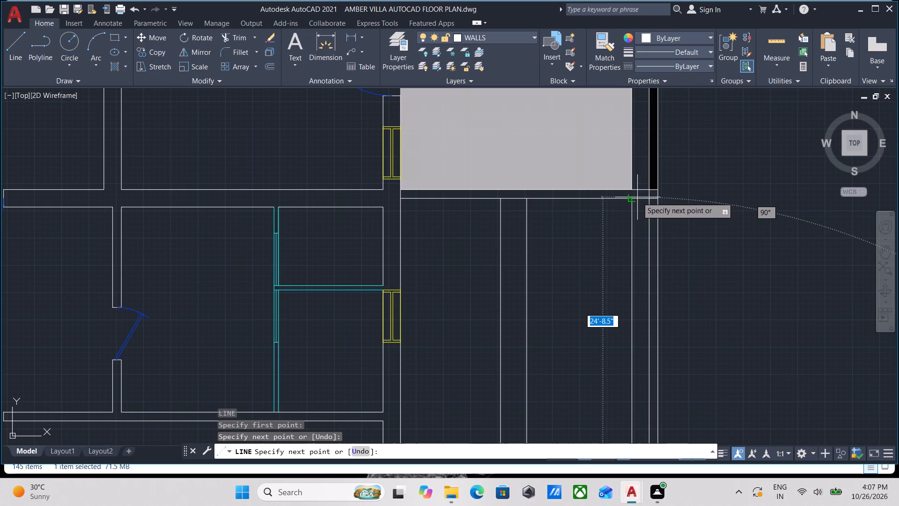
click(633, 199)
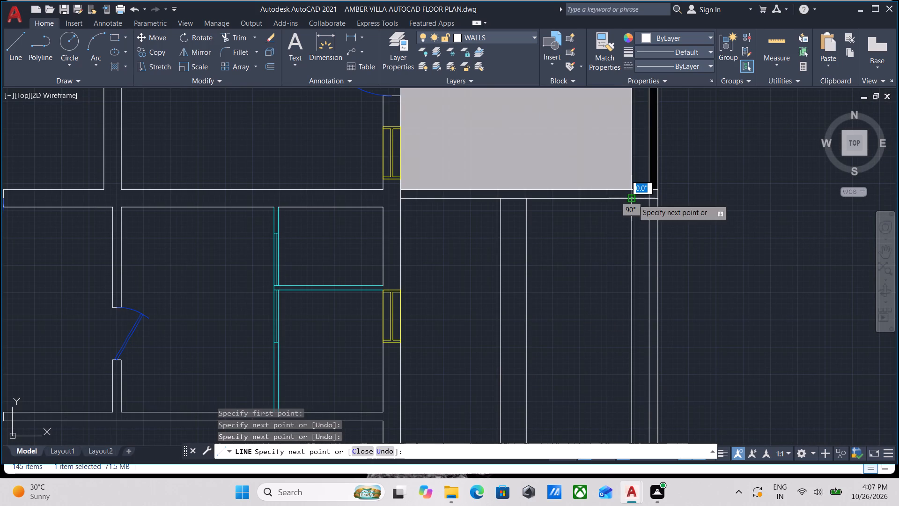
scroll(634, 199, down, 1)
key(Escape)
Examine the southern end of the eastern strips and the open area beside the house wall.
scroll(641, 272, down, 2)
middle_drag(641, 270, 580, 162)
scroll(578, 302, up, 1)
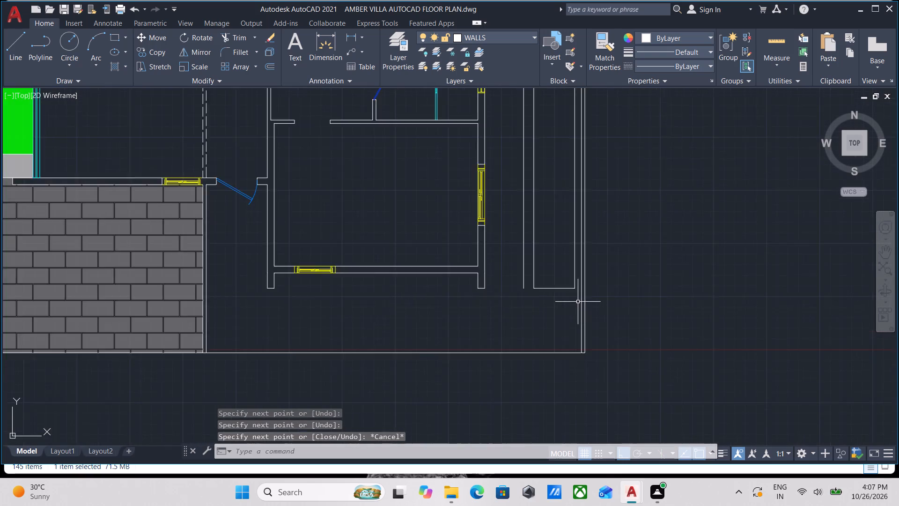
scroll(578, 302, up, 2)
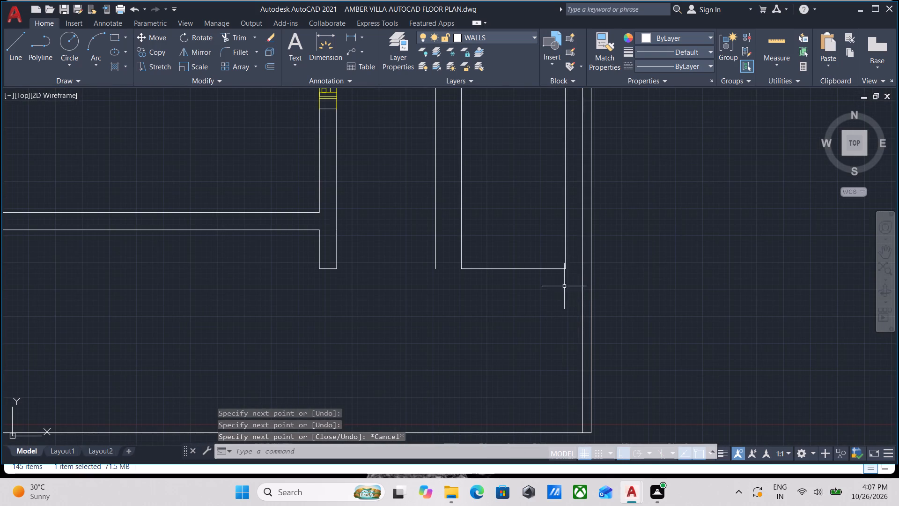
scroll(500, 298, up, 1)
scroll(469, 272, down, 1)
middle_drag(469, 272, 524, 273)
scroll(411, 275, down, 2)
middle_drag(407, 275, 479, 278)
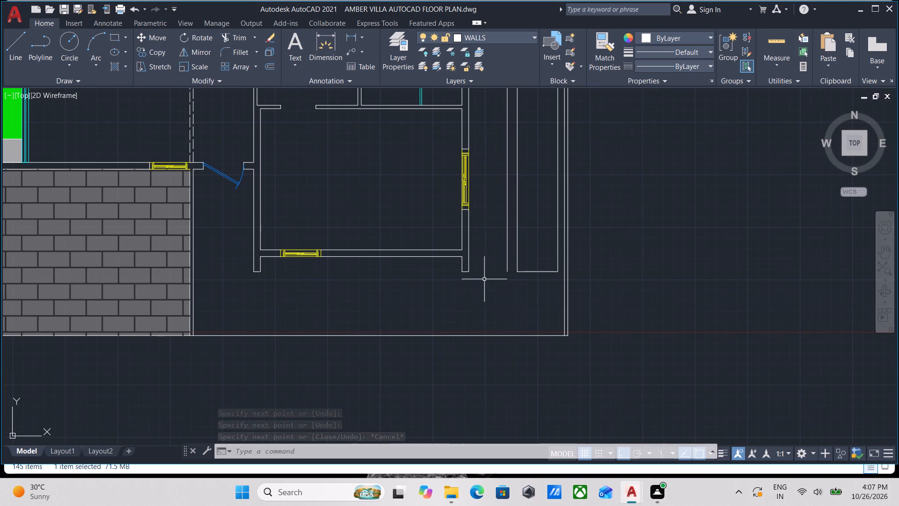
scroll(478, 279, up, 1)
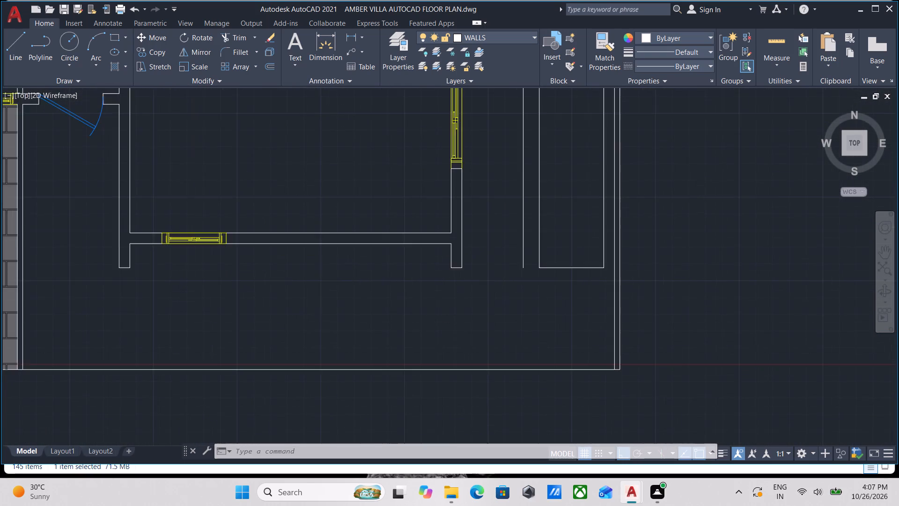
scroll(478, 279, up, 1)
scroll(496, 270, down, 2)
middle_drag(496, 270, 464, 300)
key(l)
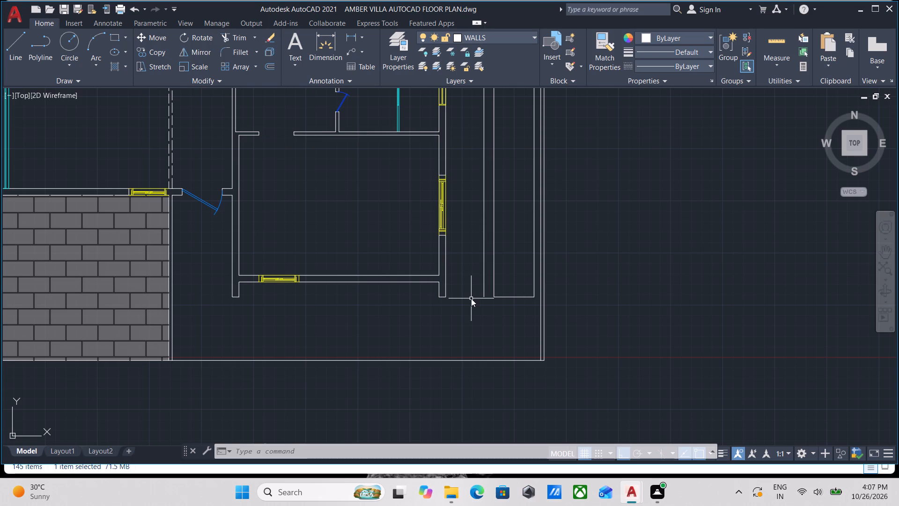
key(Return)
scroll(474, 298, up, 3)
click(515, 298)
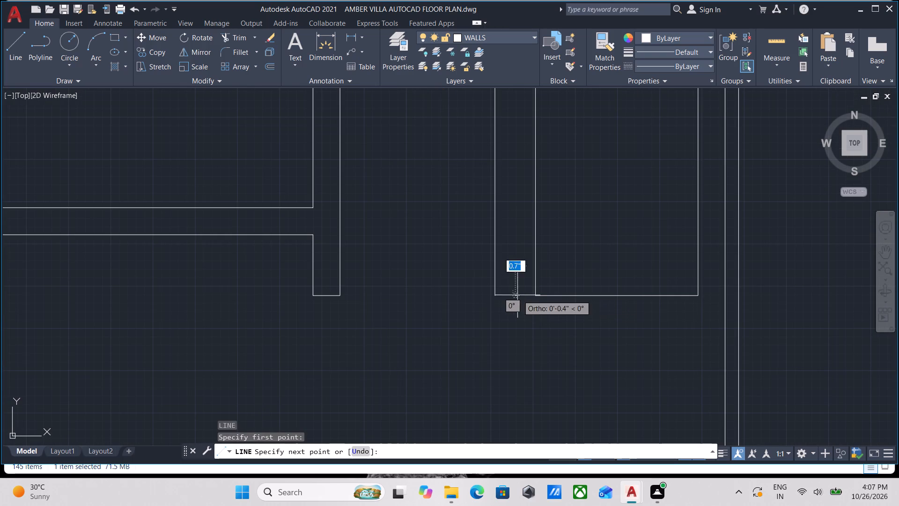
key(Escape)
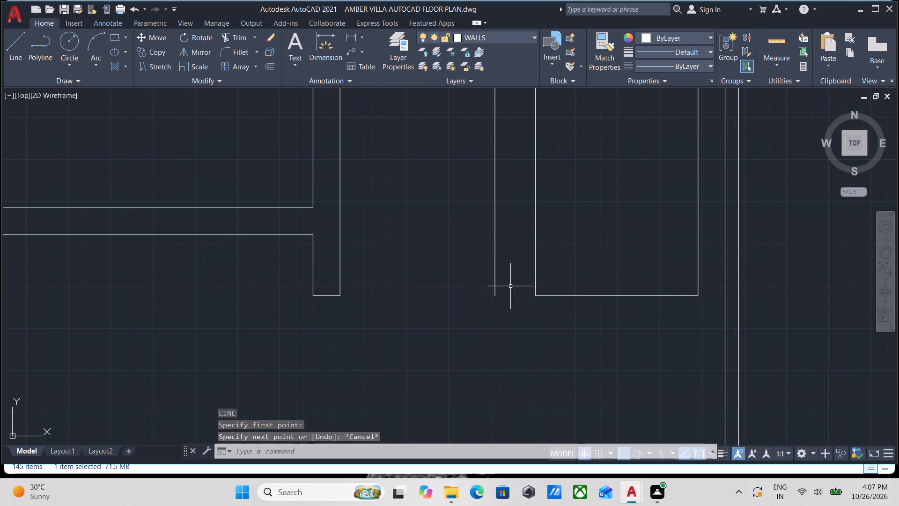
Draw a horizontal line closing the southern end of the narrow strip, between its two long vertical lines.
key(l)
key(Return)
scroll(515, 319, up, 3)
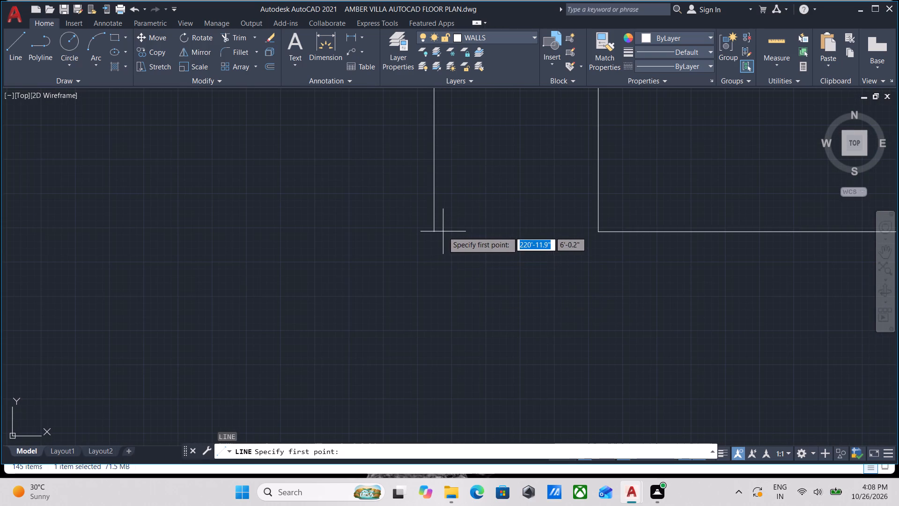
click(435, 231)
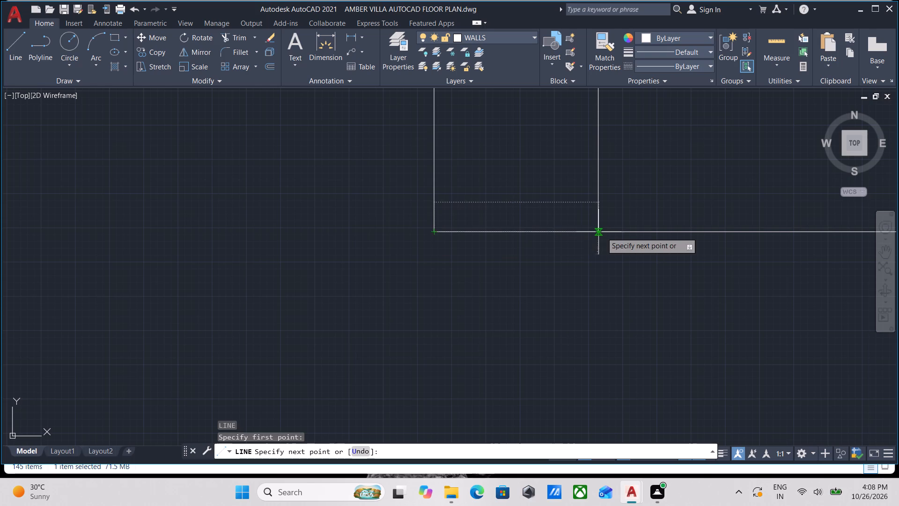
click(602, 232)
key(Escape)
Examine the closed eastern strips, the grey paving north of them and the brick-paved southern area.
scroll(602, 232, down, 6)
middle_drag(643, 267, 506, 313)
middle_drag(509, 275, 501, 361)
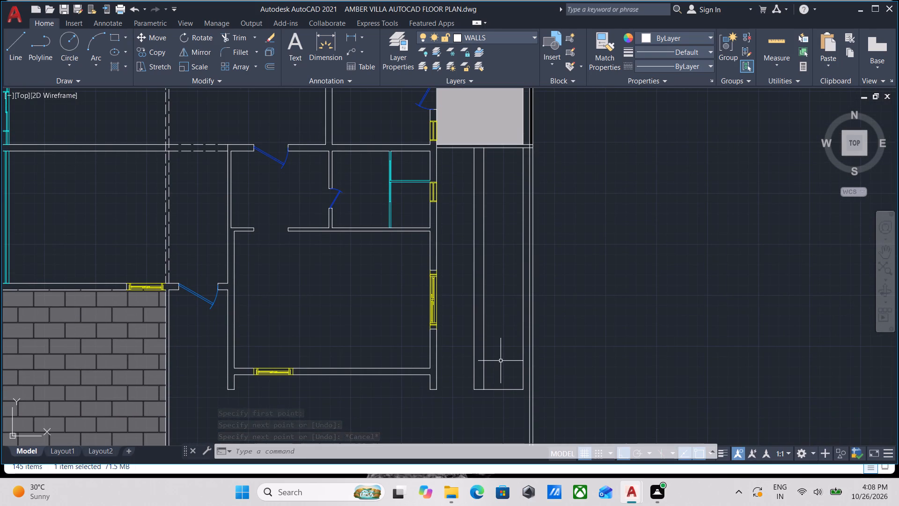
scroll(489, 351, down, 1)
scroll(494, 341, up, 2)
scroll(476, 328, down, 1)
middle_drag(476, 328, 421, 346)
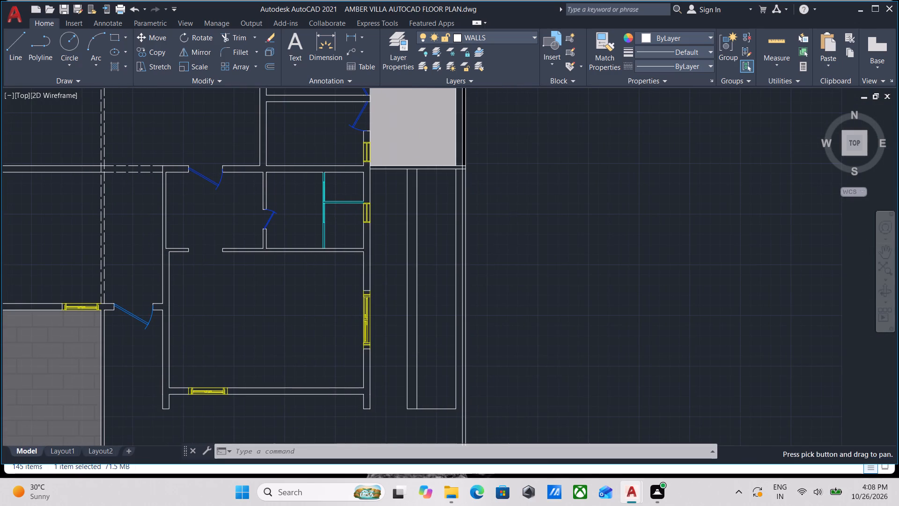
middle_drag(421, 346, 401, 474)
scroll(397, 350, up, 2)
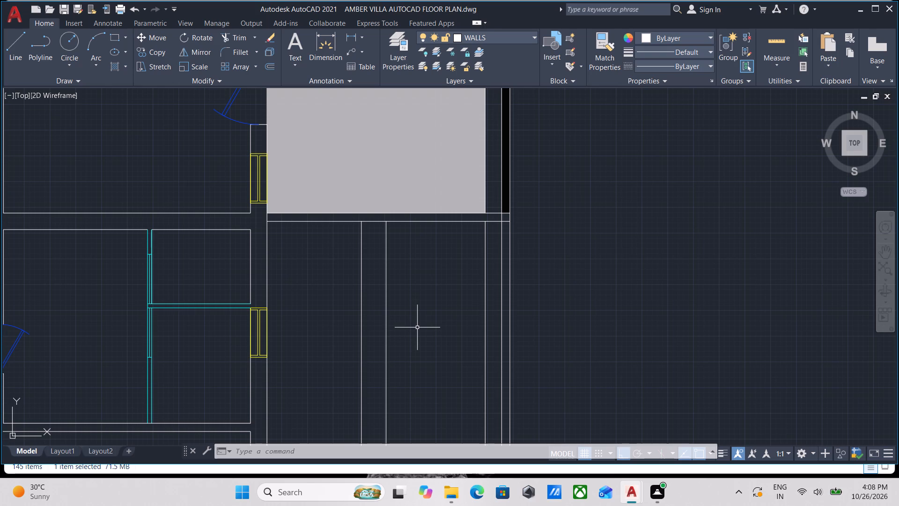
middle_drag(417, 327, 353, 311)
scroll(372, 302, down, 1)
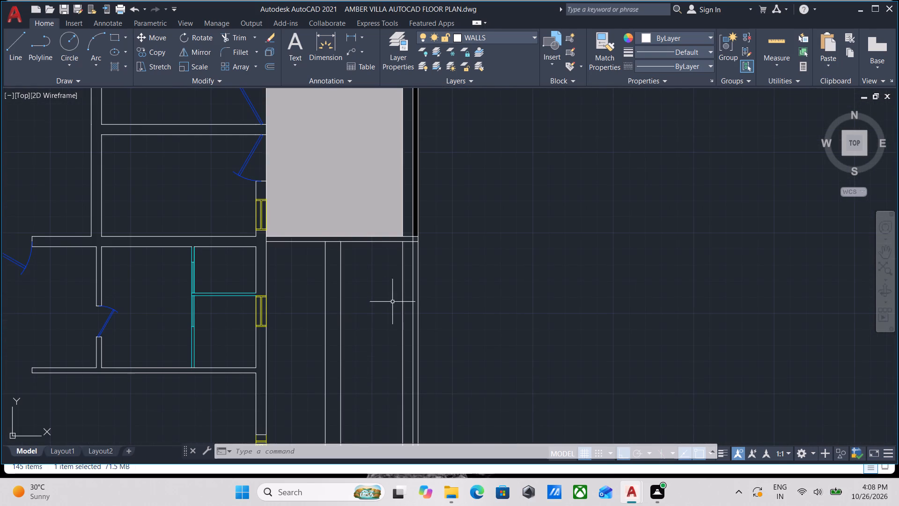
scroll(431, 292, down, 1)
middle_drag(426, 297, 419, 342)
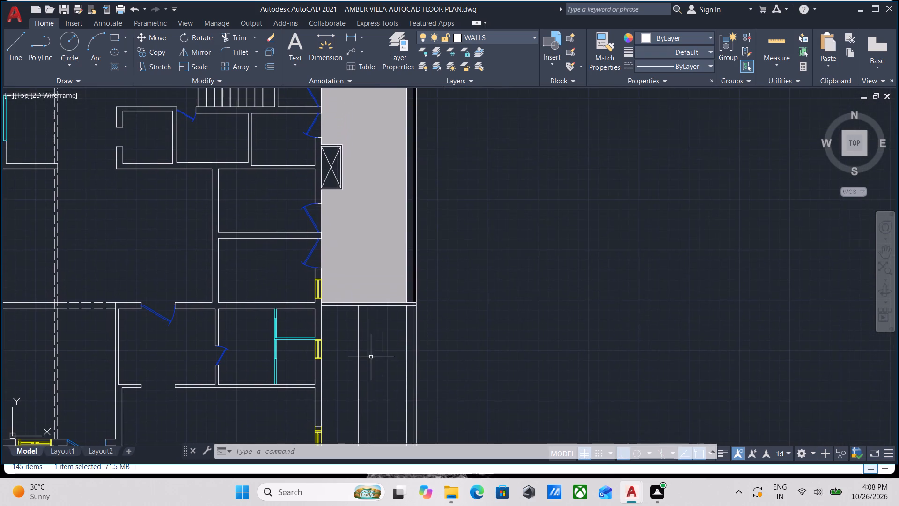
middle_drag(371, 357, 431, 224)
scroll(392, 363, down, 1)
middle_drag(392, 363, 457, 303)
middle_drag(376, 364, 460, 384)
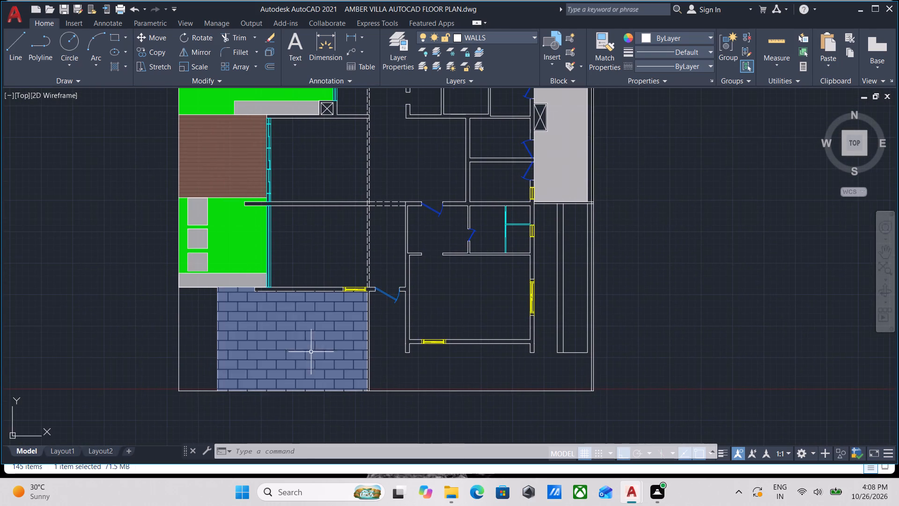
scroll(303, 344, up, 2)
scroll(479, 329, down, 1)
scroll(523, 360, down, 1)
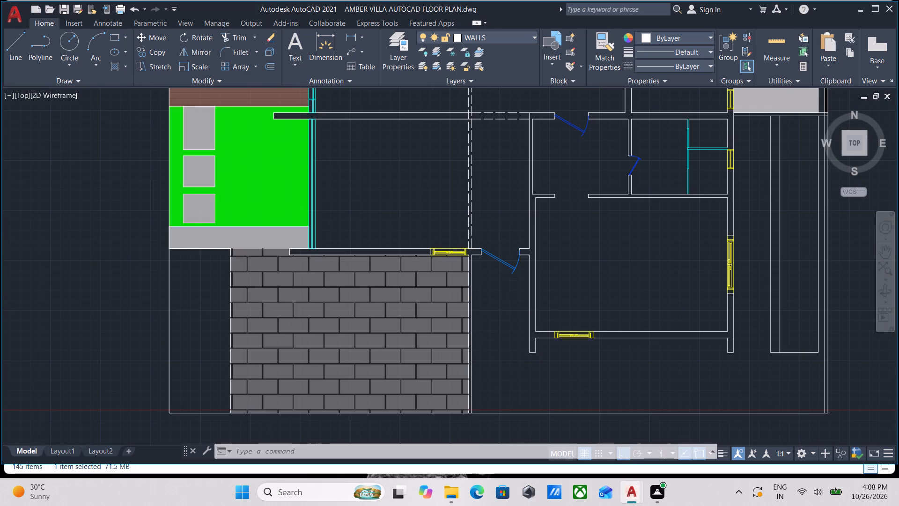
scroll(574, 373, up, 1)
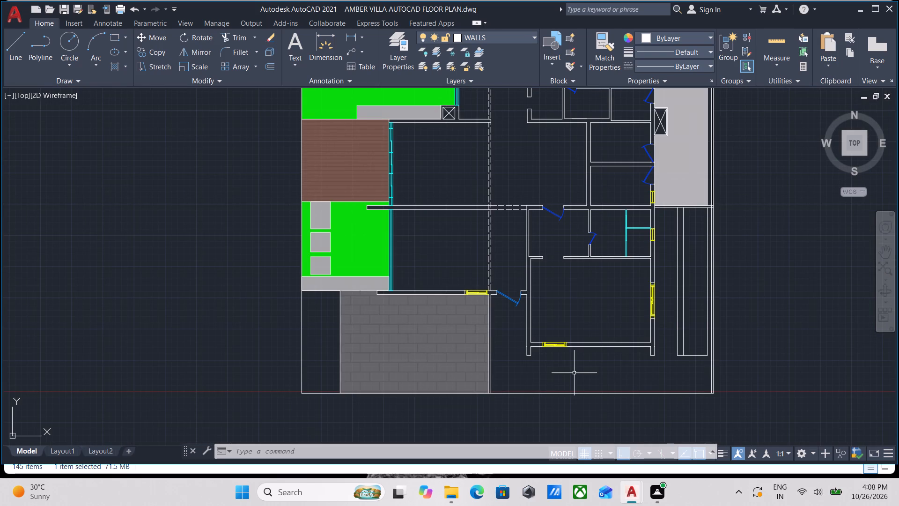
Start a line at the west corner of the house's southeastern wall stub and run it 1' south.
scroll(473, 282, up, 1)
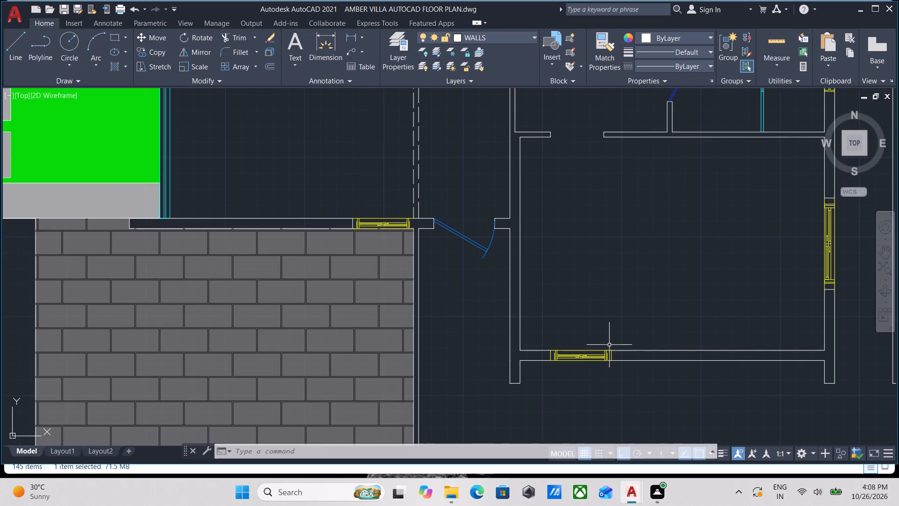
middle_drag(671, 343, 445, 270)
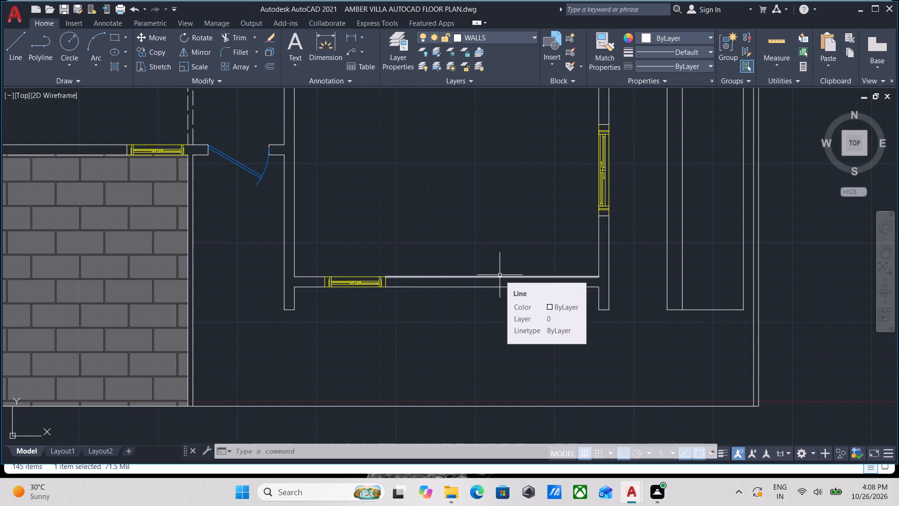
key(l)
key(Return)
scroll(566, 320, up, 2)
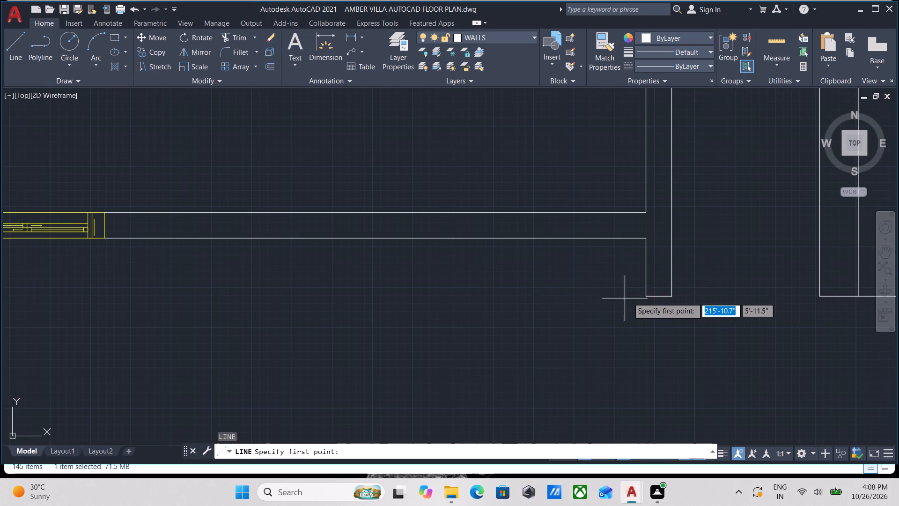
click(645, 298)
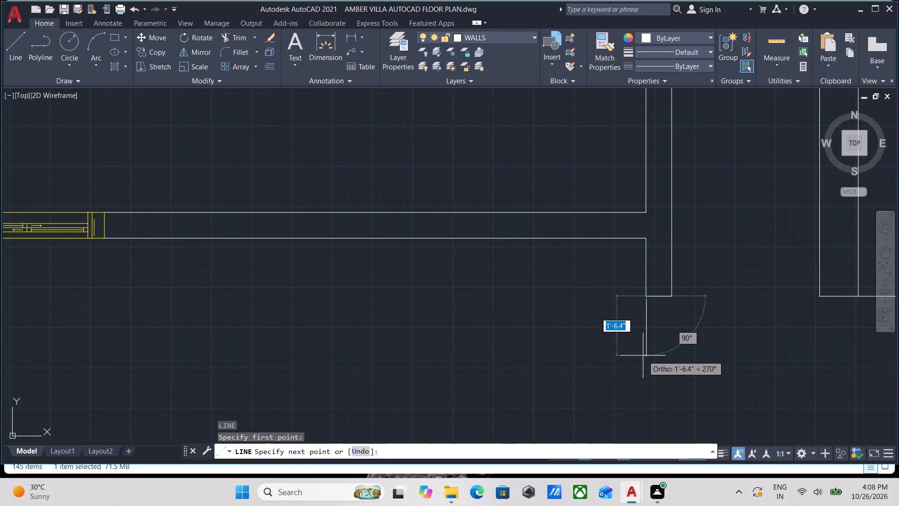
key(1)
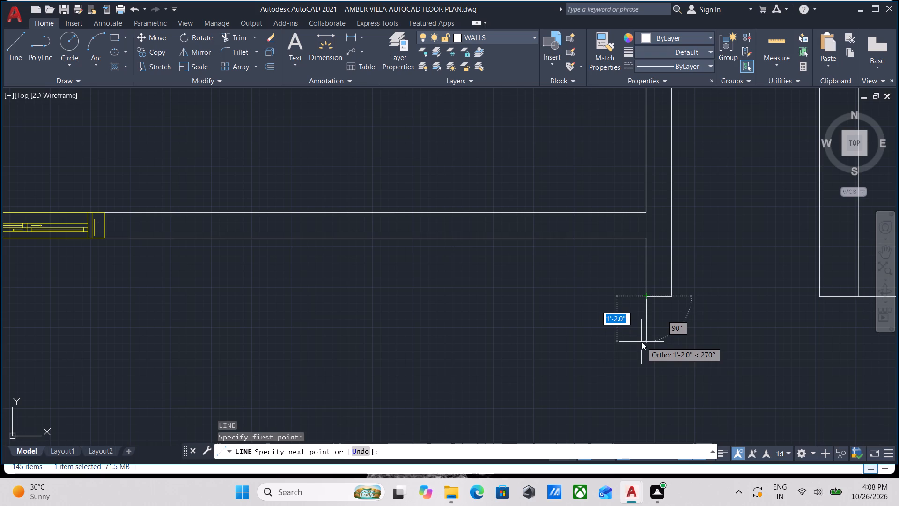
key(apostrophe)
key(Return)
Continue the line west about 26'-8" to the vertical line beside the brick paving.
scroll(422, 360, down, 1)
middle_drag(422, 360, 485, 342)
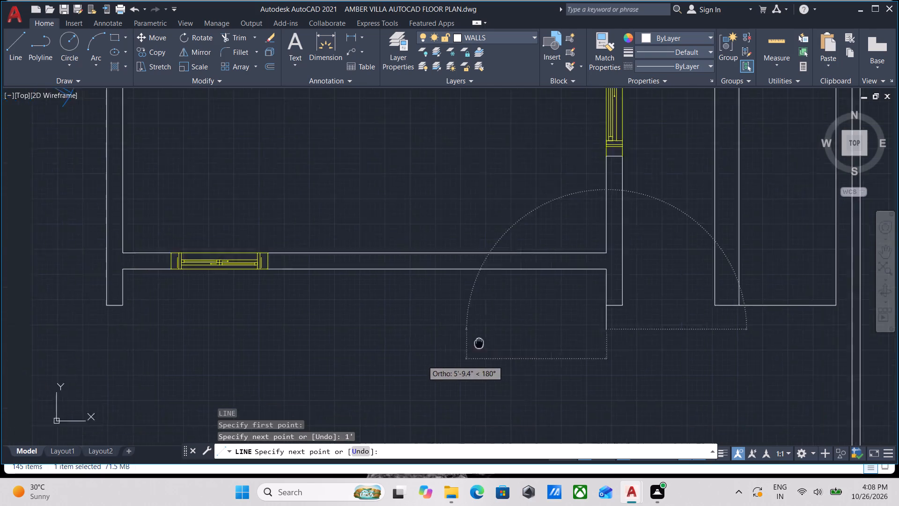
middle_drag(485, 342, 759, 295)
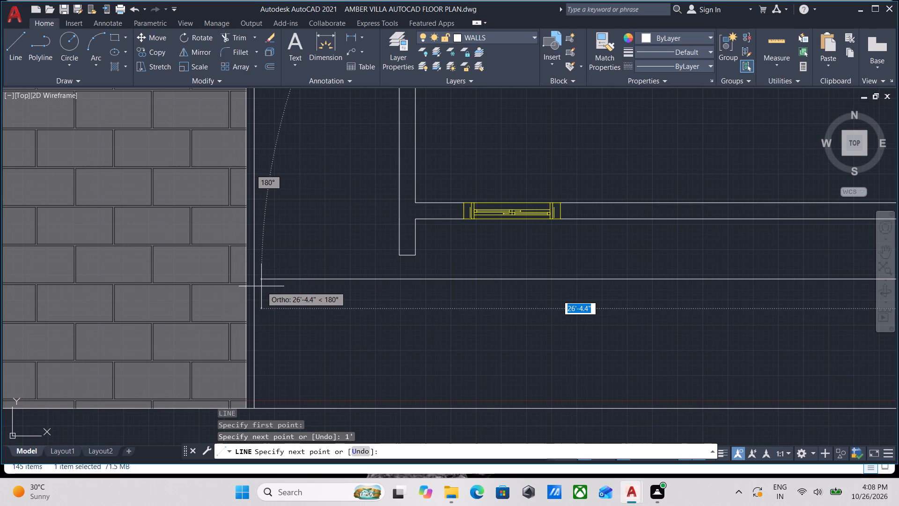
scroll(261, 286, down, 2)
scroll(256, 286, up, 2)
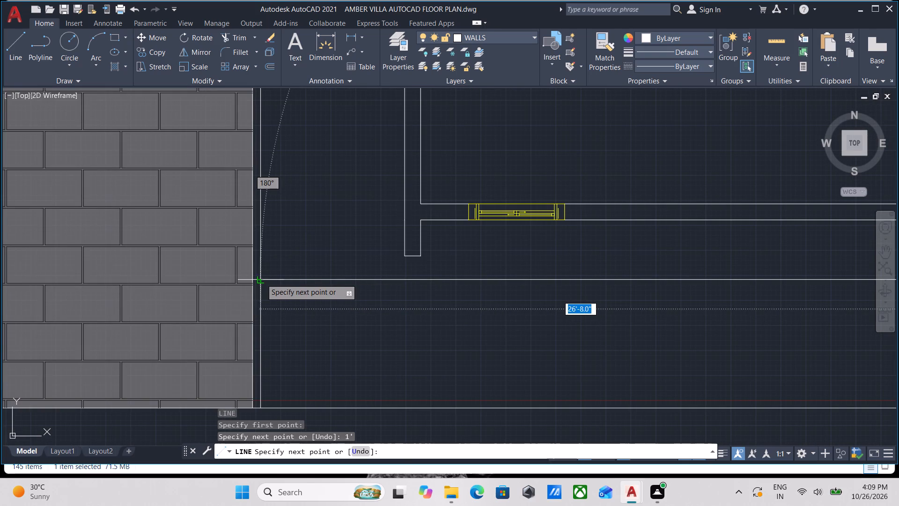
click(261, 279)
key(Escape)
Move the long horizontal line south of the house slightly further south by its midpoint.
scroll(302, 282, down, 2)
middle_drag(308, 282, 325, 305)
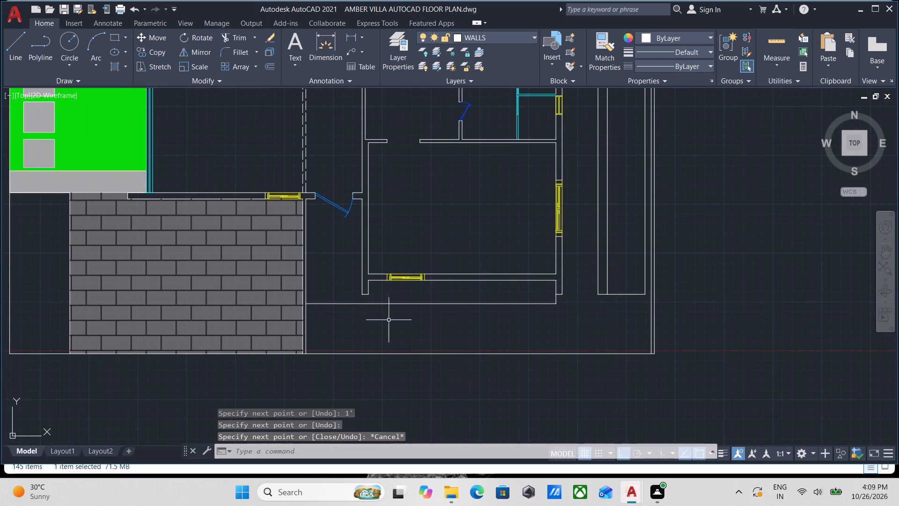
scroll(542, 328, up, 2)
drag(531, 312, 522, 303)
click(465, 239)
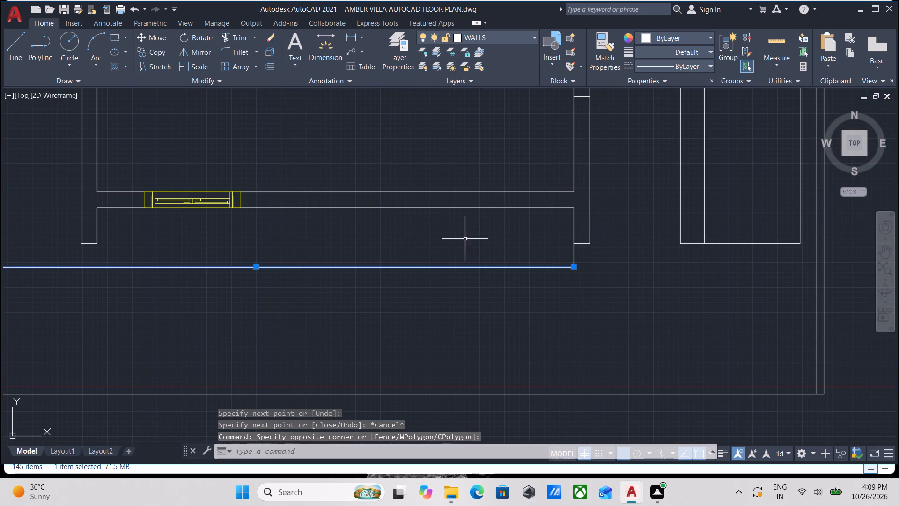
middle_drag(399, 269, 466, 296)
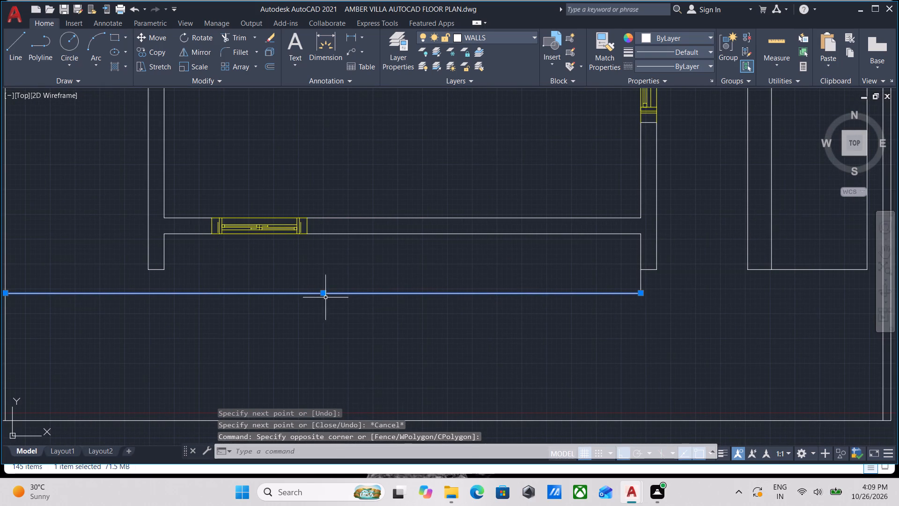
click(324, 292)
click(324, 313)
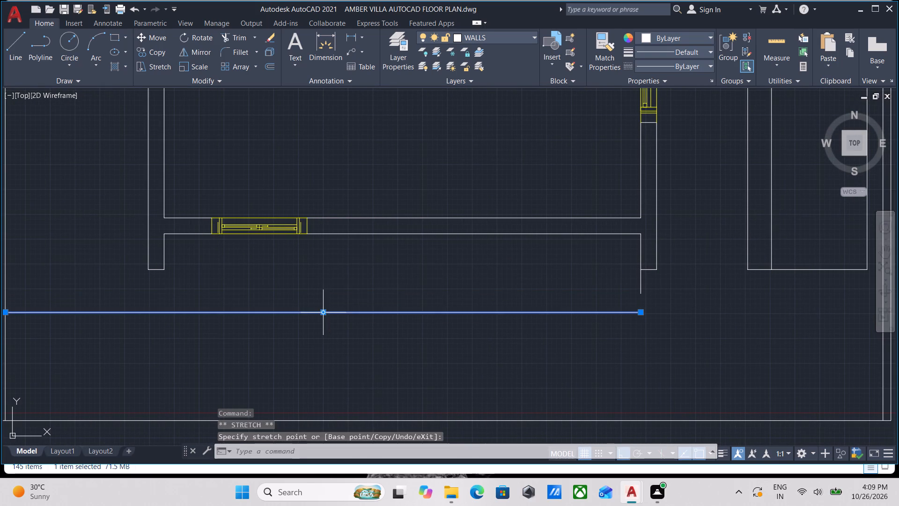
scroll(414, 293, down, 2)
key(Escape)
Fillet the short vertical line and the long horizontal line with zero radius to close their corner.
scroll(508, 293, up, 2)
middle_drag(521, 295, 512, 312)
scroll(480, 322, up, 2)
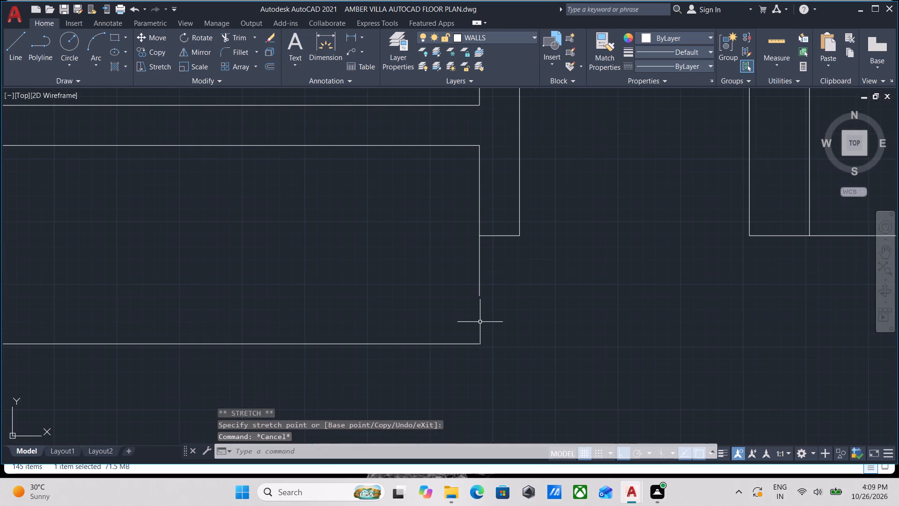
key(f)
key(Return)
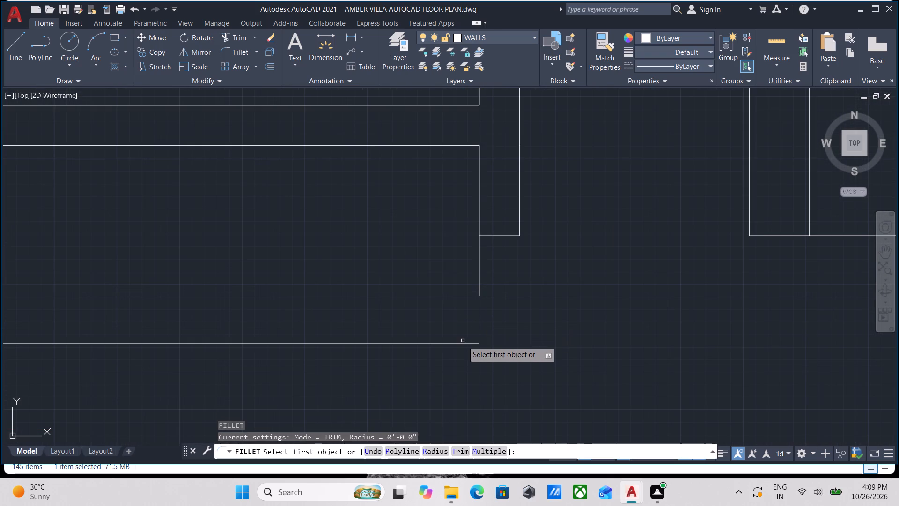
click(462, 342)
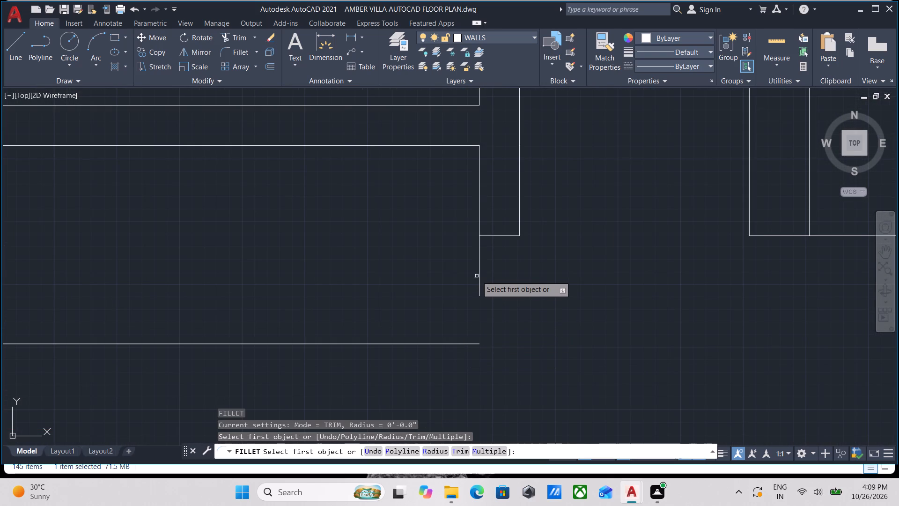
click(480, 282)
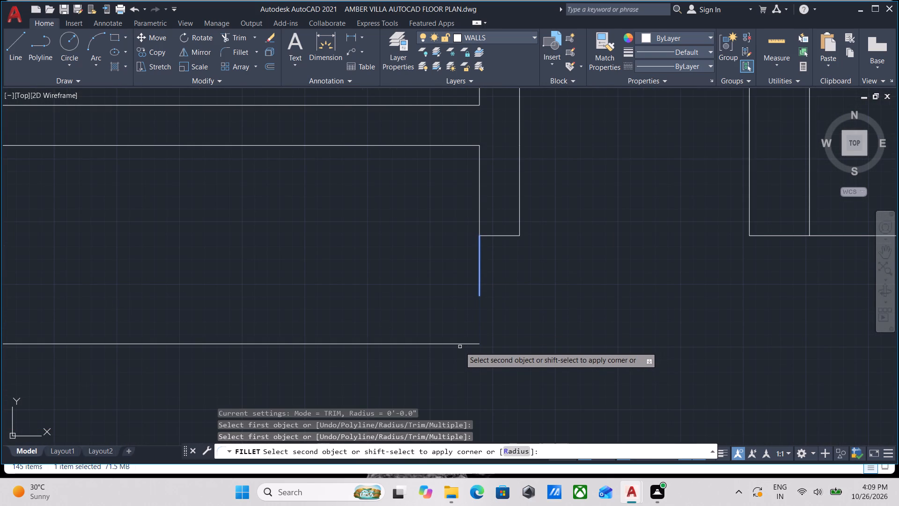
click(460, 345)
scroll(328, 337, down, 3)
key(Escape)
Examine the strip south of the house, from the brick paving to the southeastern wall stub.
middle_drag(328, 337, 497, 294)
middle_drag(318, 305, 433, 308)
scroll(329, 315, down, 1)
middle_drag(331, 315, 344, 323)
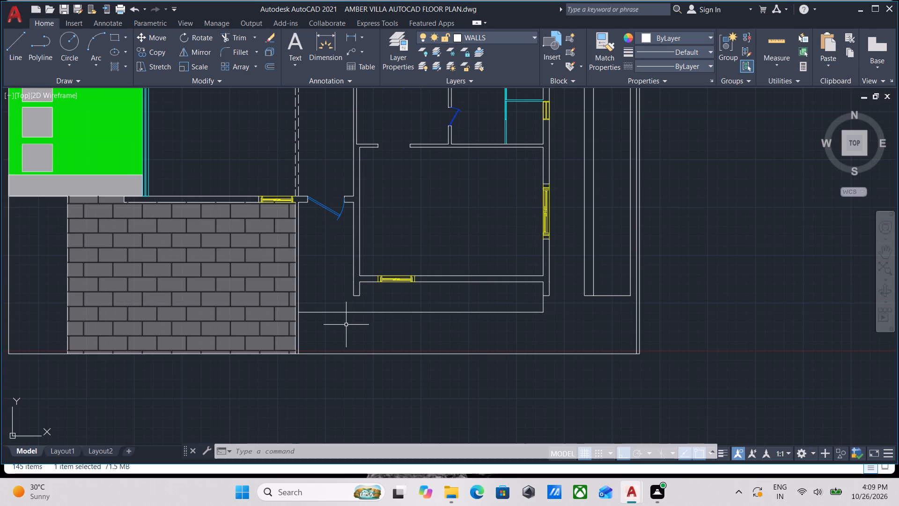
scroll(459, 342, down, 3)
scroll(380, 338, up, 2)
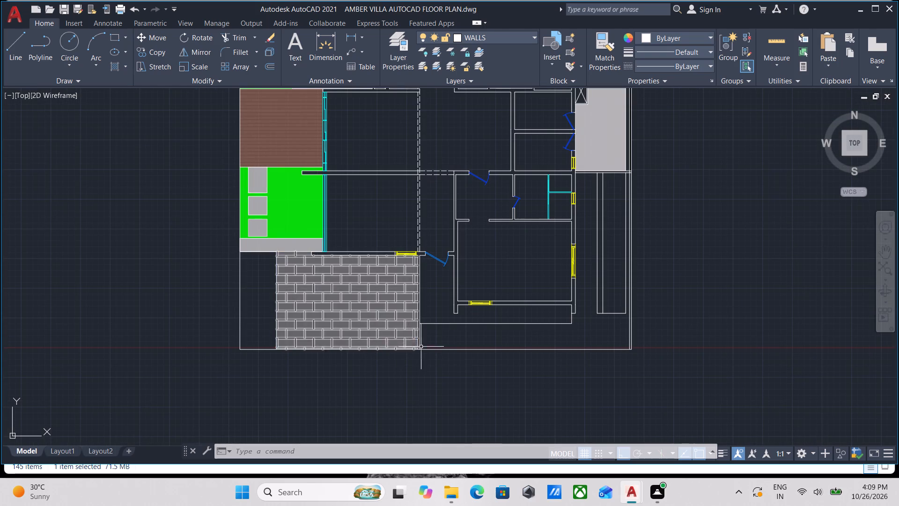
middle_drag(570, 353, 434, 352)
scroll(499, 334, up, 1)
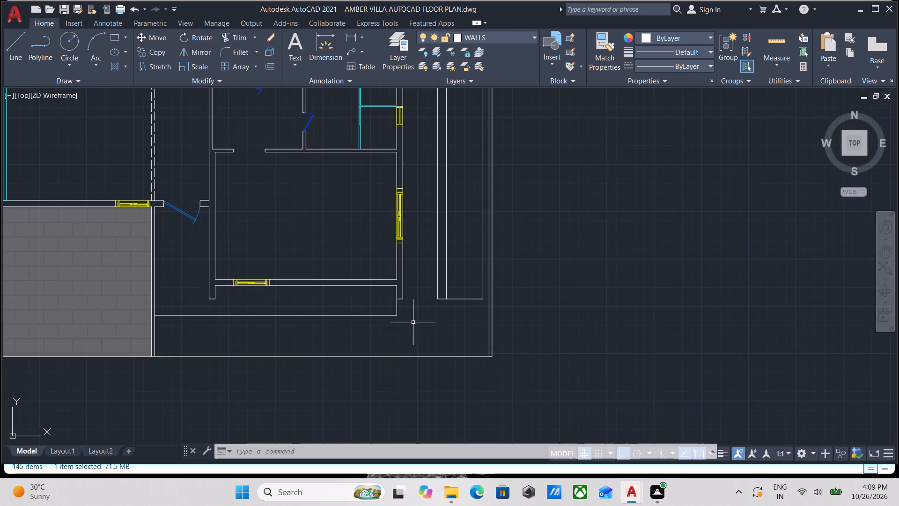
Stretch the upper end of the short vertical line east to the midpoint of the wall stub's end.
scroll(399, 324, up, 1)
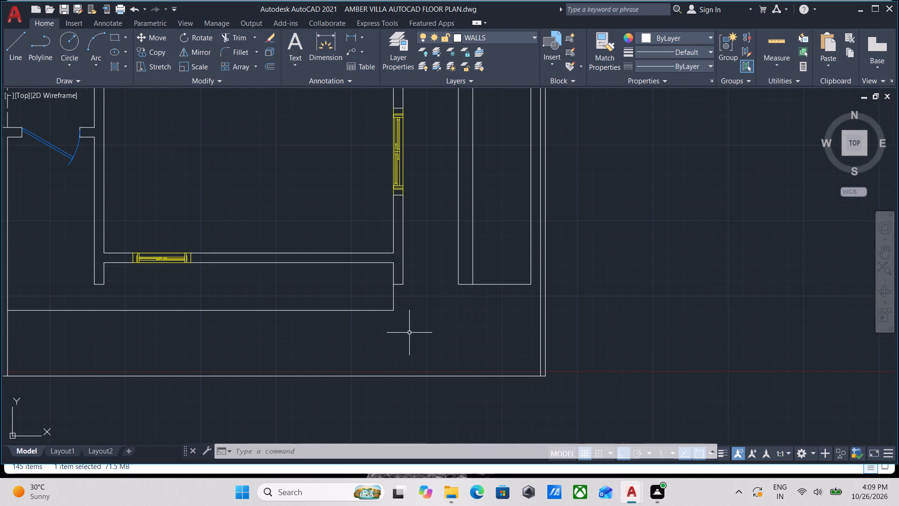
scroll(406, 317, up, 2)
scroll(357, 291, up, 2)
drag(416, 279, 411, 279)
click(321, 262)
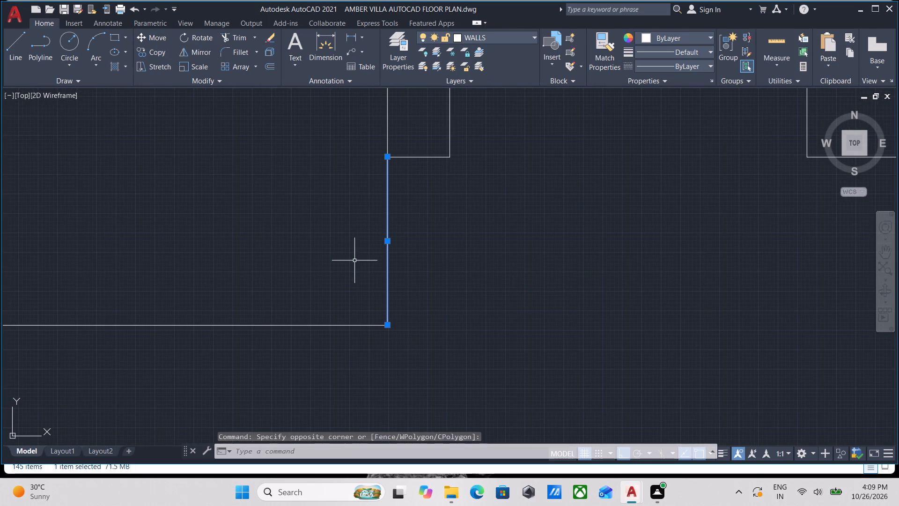
middle_drag(352, 275, 343, 290)
middle_drag(361, 260, 341, 317)
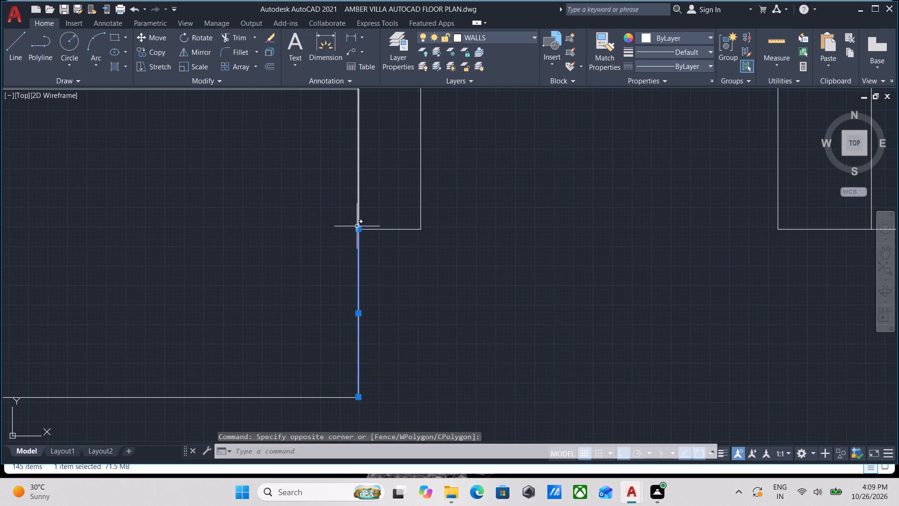
click(357, 230)
click(393, 230)
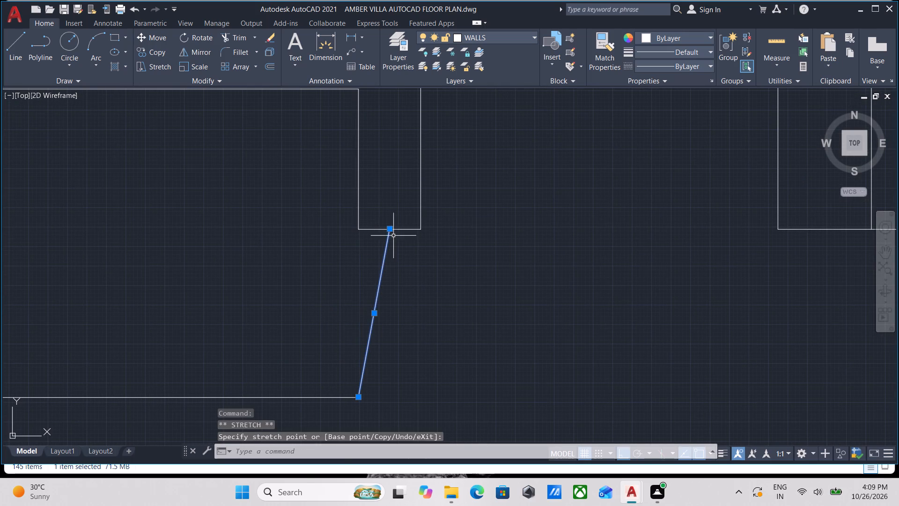
Stretch the lower end of the short line east until it sits roughly below its upper end.
click(359, 397)
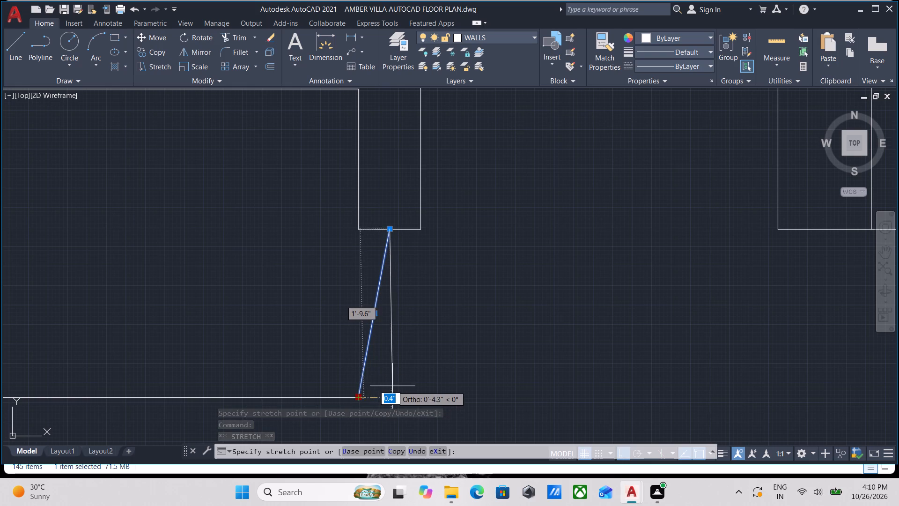
key(Escape)
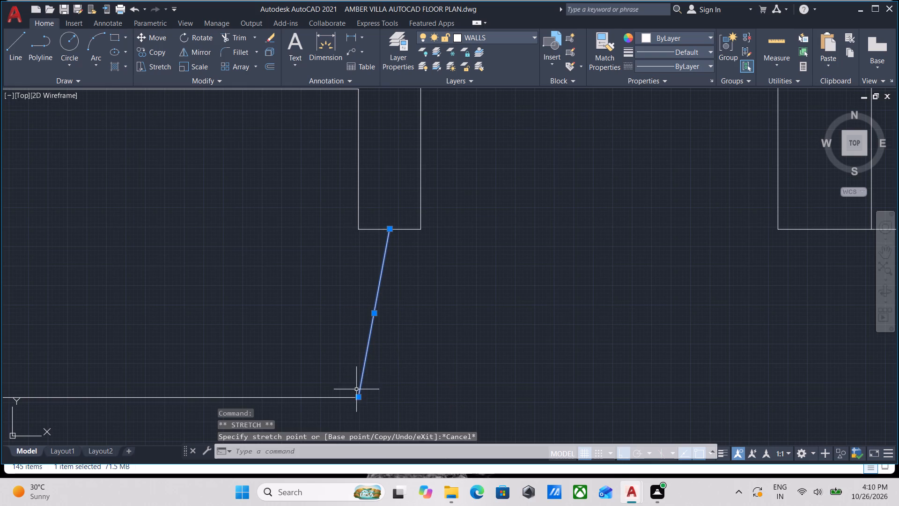
click(358, 396)
click(386, 394)
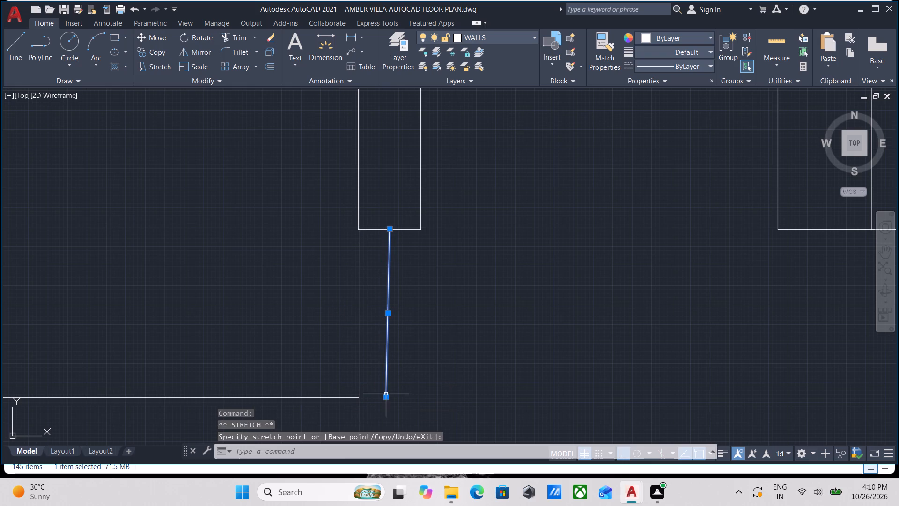
key(Escape)
key(Escape)
click(406, 369)
click(370, 323)
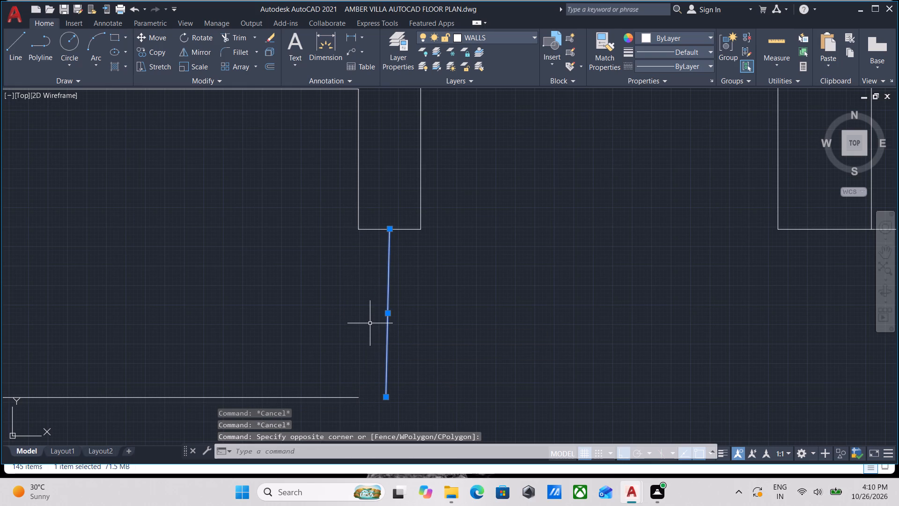
key(Escape)
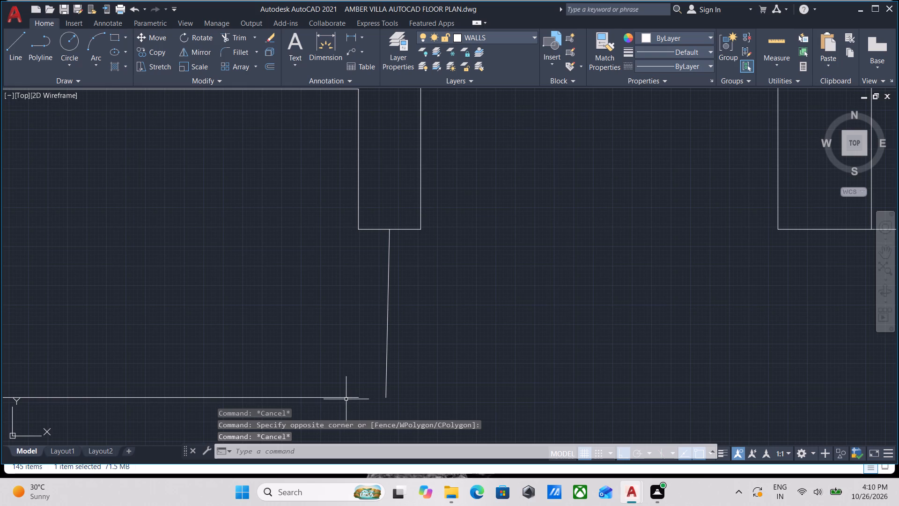
Fillet the long horizontal line with the shifted short line at zero radius to rejoin their corner.
key(f)
key(Return)
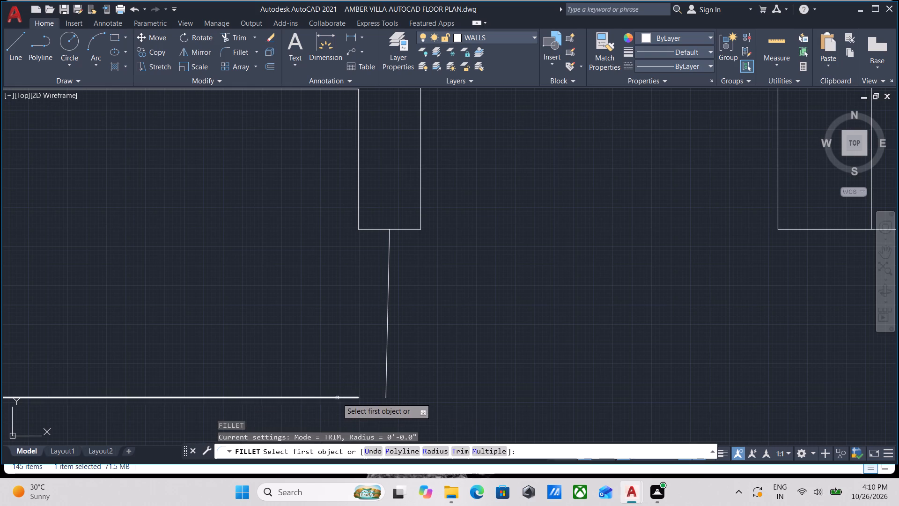
click(337, 398)
click(388, 379)
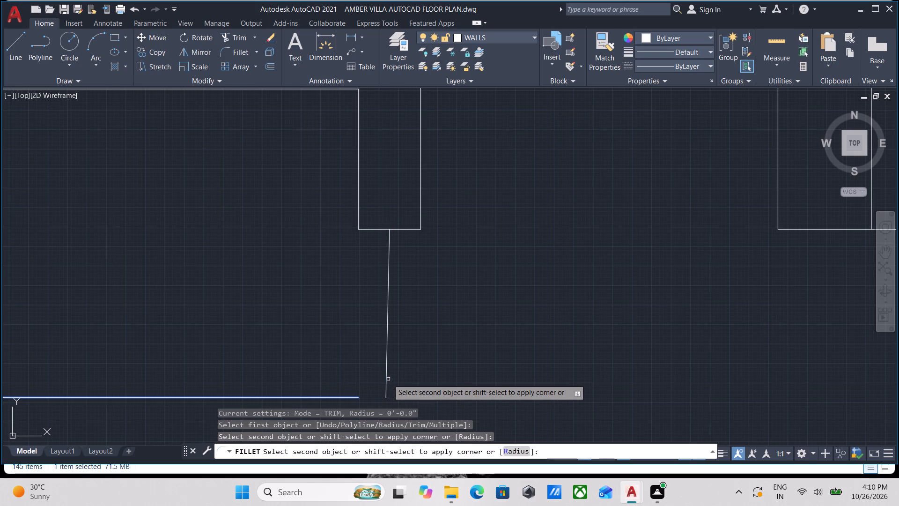
click(387, 380)
key(Escape)
Examine the rejoined corner below the southeastern wall stub and the open area towards the eastern strips.
scroll(413, 373, down, 1)
middle_drag(417, 378, 418, 371)
scroll(417, 360, down, 2)
scroll(465, 376, down, 2)
middle_drag(465, 376, 436, 318)
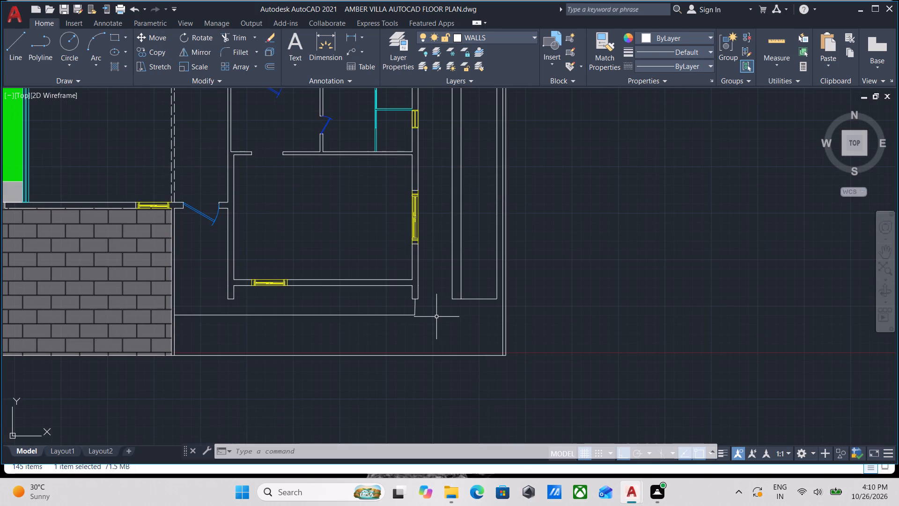
scroll(436, 317, up, 1)
scroll(399, 313, up, 2)
middle_drag(438, 352, 436, 379)
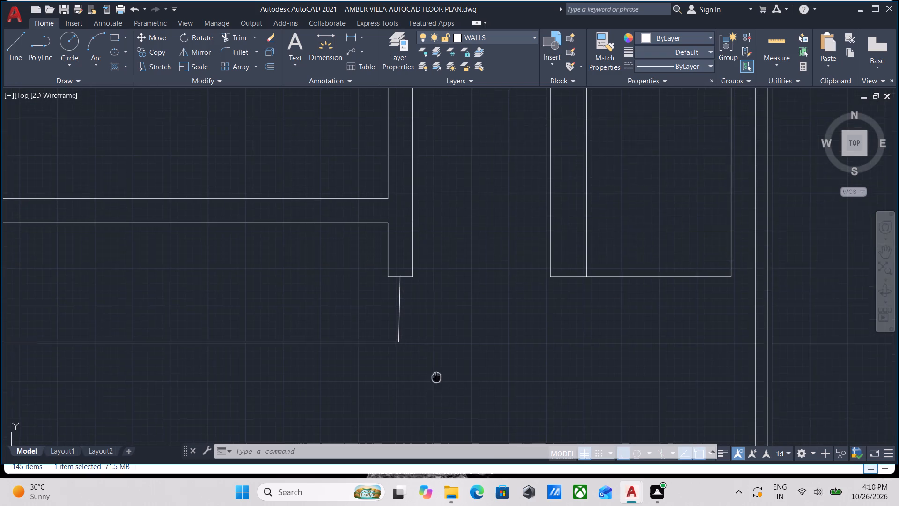
middle_drag(436, 379, 430, 392)
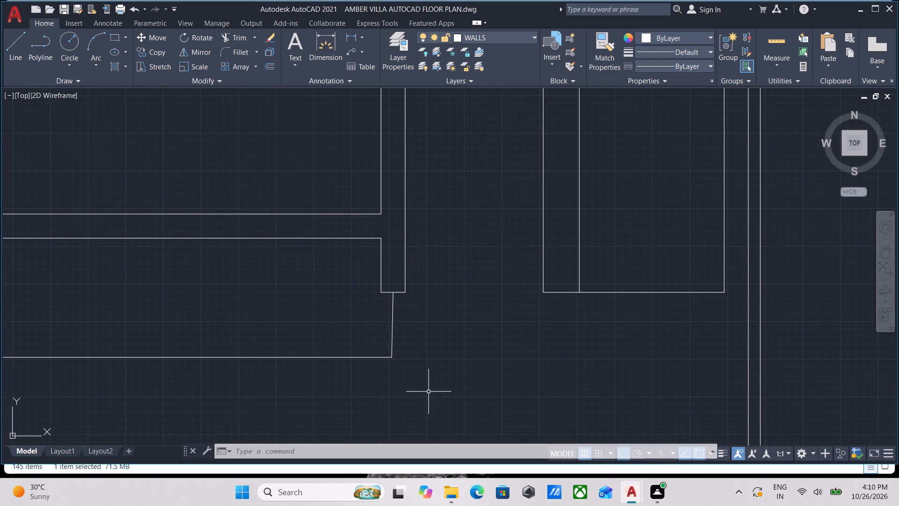
middle_drag(428, 392, 436, 415)
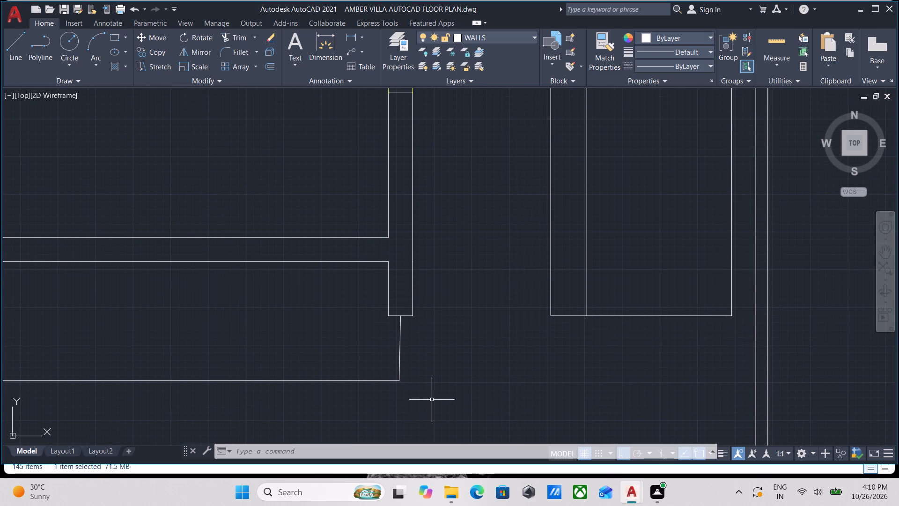
middle_drag(432, 399, 378, 372)
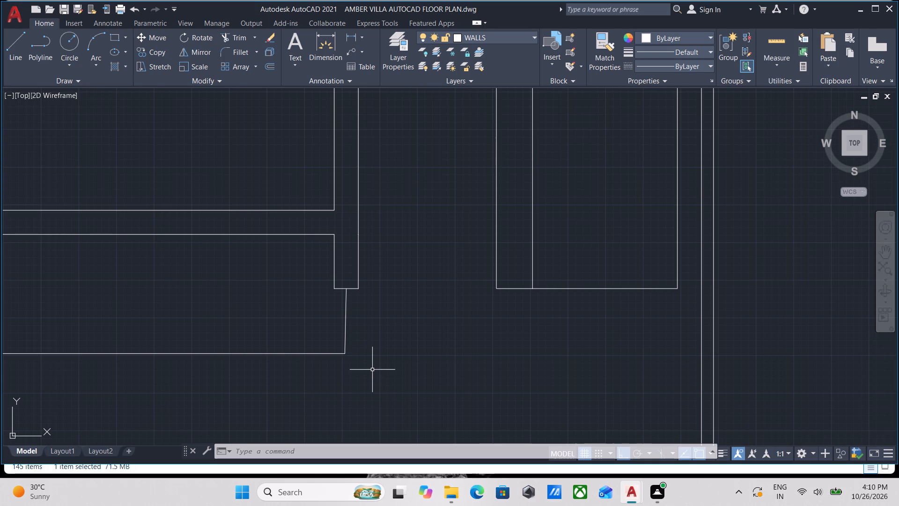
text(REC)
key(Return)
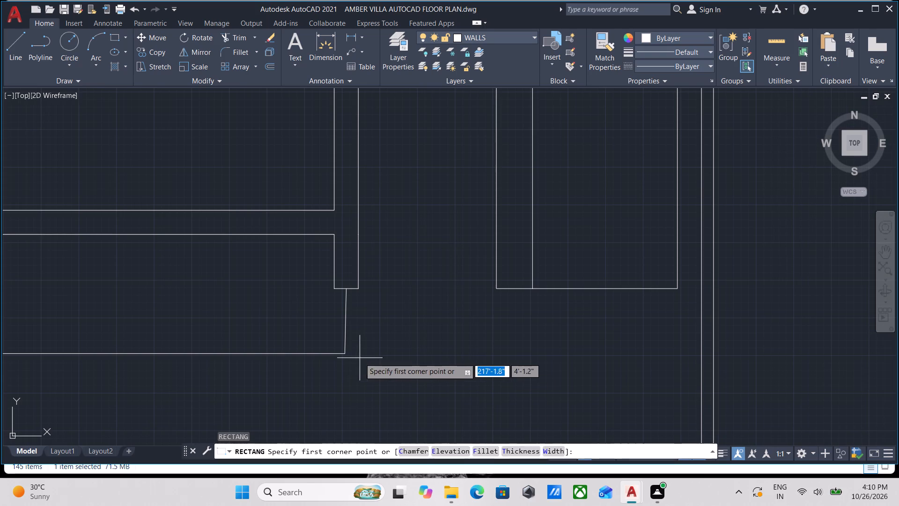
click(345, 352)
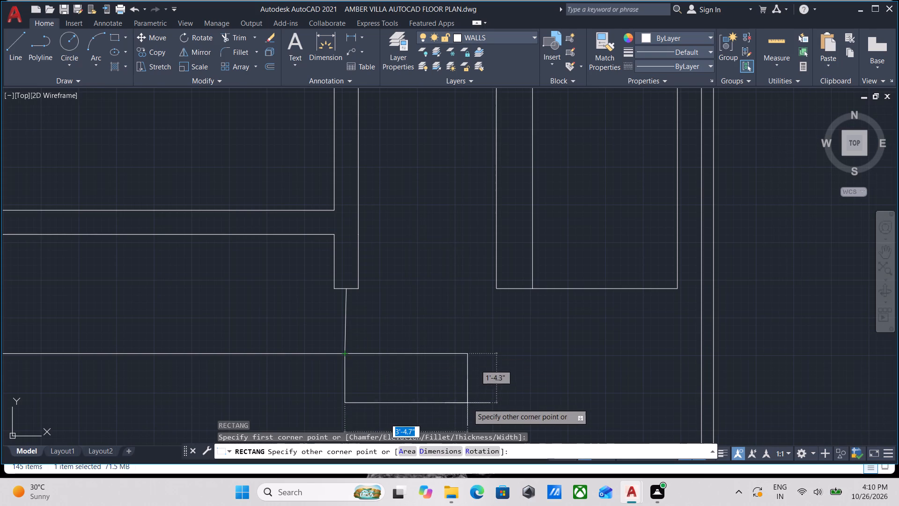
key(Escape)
Examine the southern and eastern outdoor strips, the hatched areas and the passage outside the door beside the brick paving.
scroll(475, 408, down, 1)
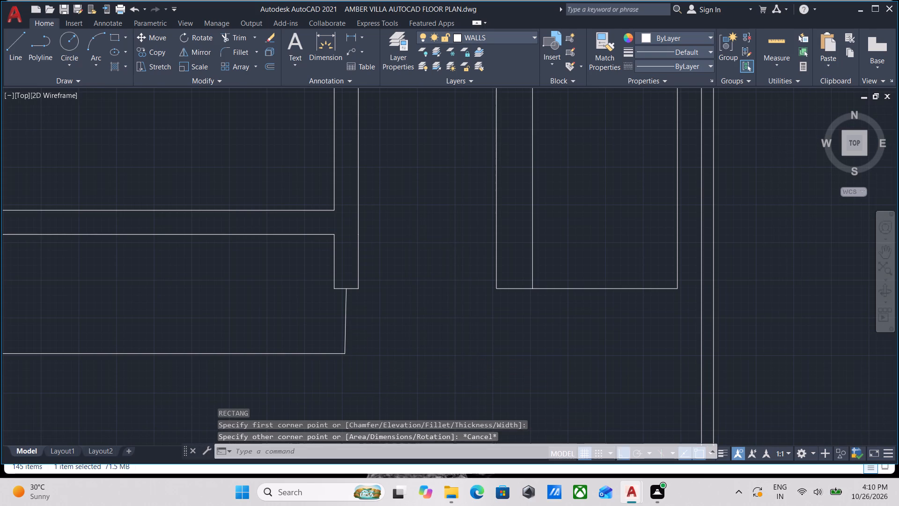
middle_drag(475, 408, 404, 342)
scroll(401, 346, down, 2)
middle_drag(404, 349, 444, 358)
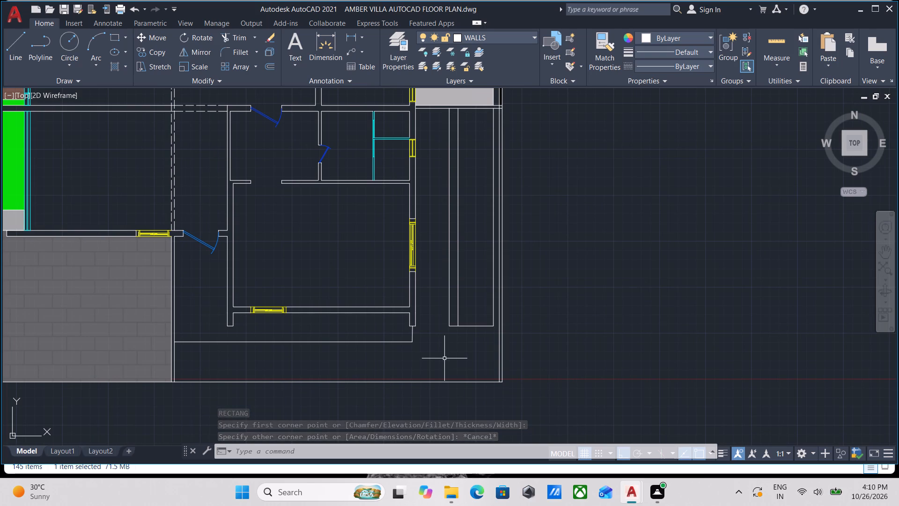
scroll(314, 399, down, 1)
middle_drag(313, 399, 463, 379)
scroll(406, 358, up, 2)
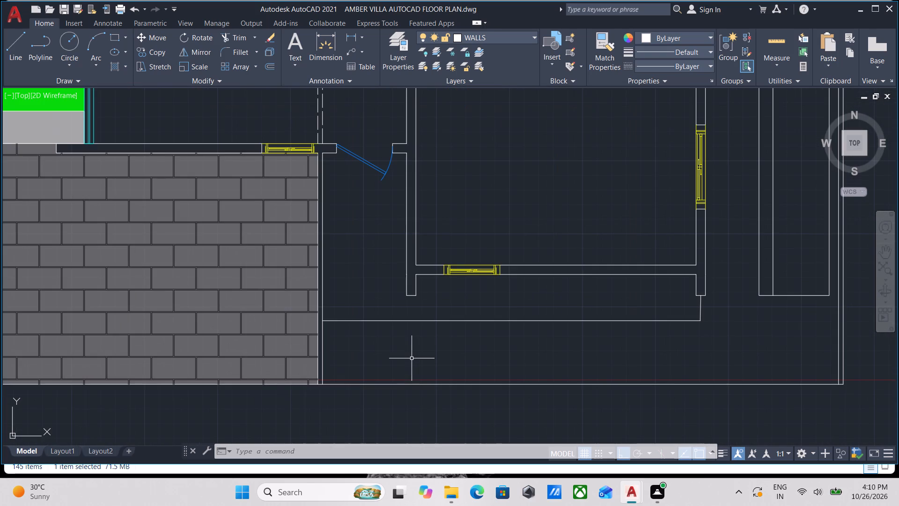
middle_drag(412, 358, 436, 428)
scroll(424, 399, down, 2)
middle_drag(424, 399, 443, 429)
scroll(354, 332, up, 2)
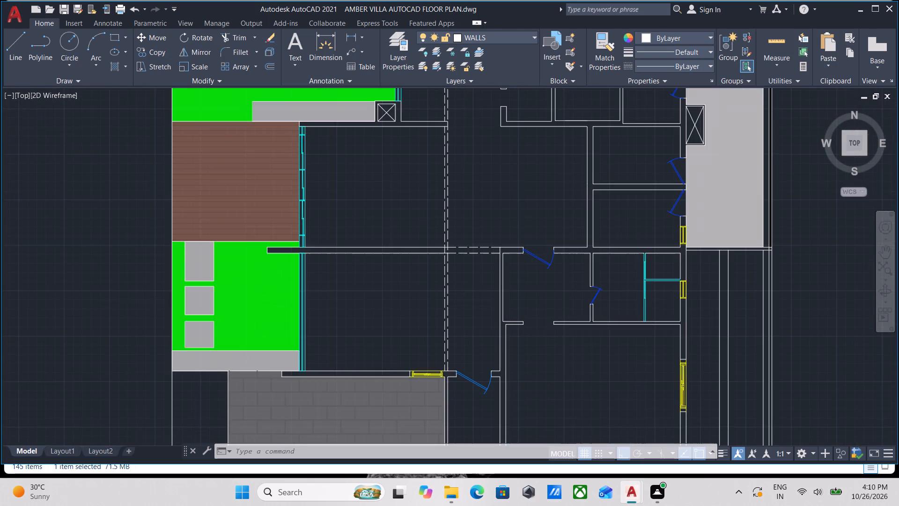
scroll(354, 332, down, 1)
middle_drag(354, 332, 354, 377)
scroll(354, 377, down, 1)
middle_drag(371, 352, 362, 376)
scroll(380, 316, up, 1)
middle_drag(380, 316, 360, 365)
middle_drag(367, 347, 348, 454)
middle_drag(510, 375, 212, 317)
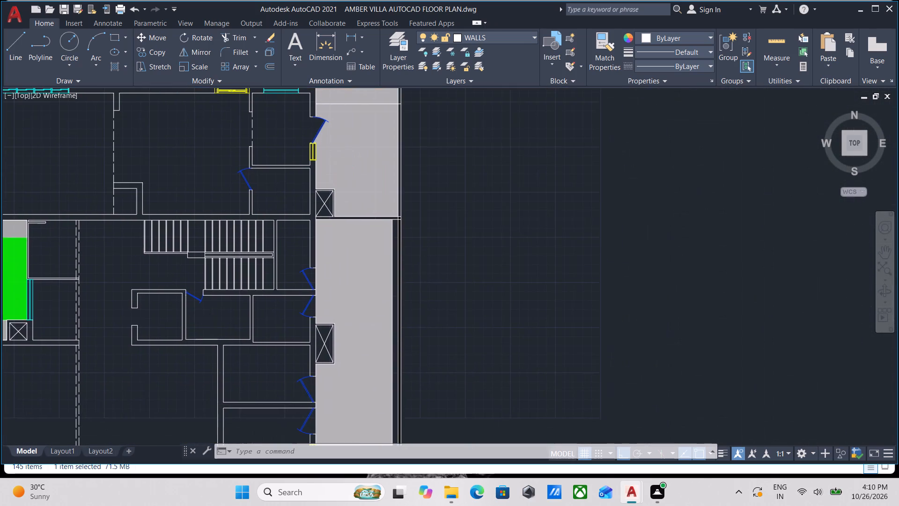
scroll(422, 325, up, 2)
scroll(348, 325, up, 2)
scroll(372, 329, down, 4)
middle_drag(155, 346, 328, 335)
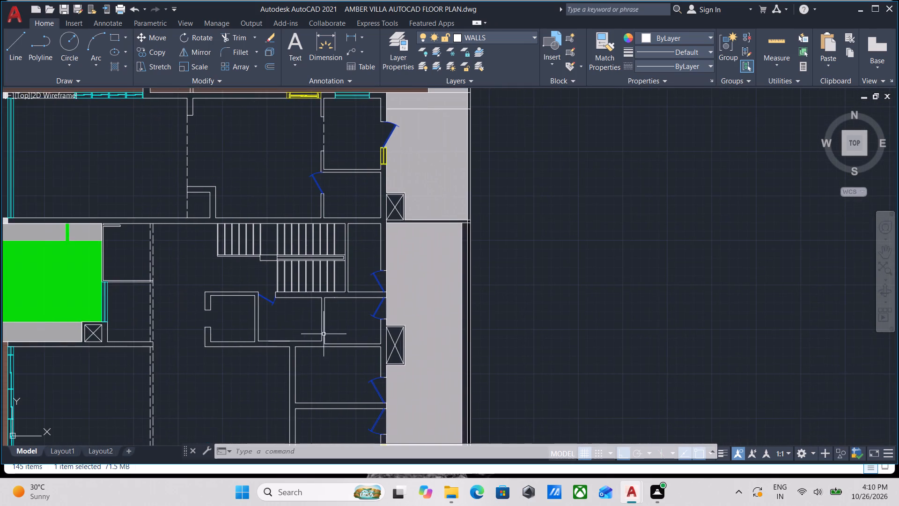
scroll(278, 319, up, 1)
scroll(299, 327, down, 1)
middle_drag(307, 330, 409, 281)
scroll(260, 327, down, 2)
middle_drag(265, 326, 338, 274)
scroll(369, 392, up, 2)
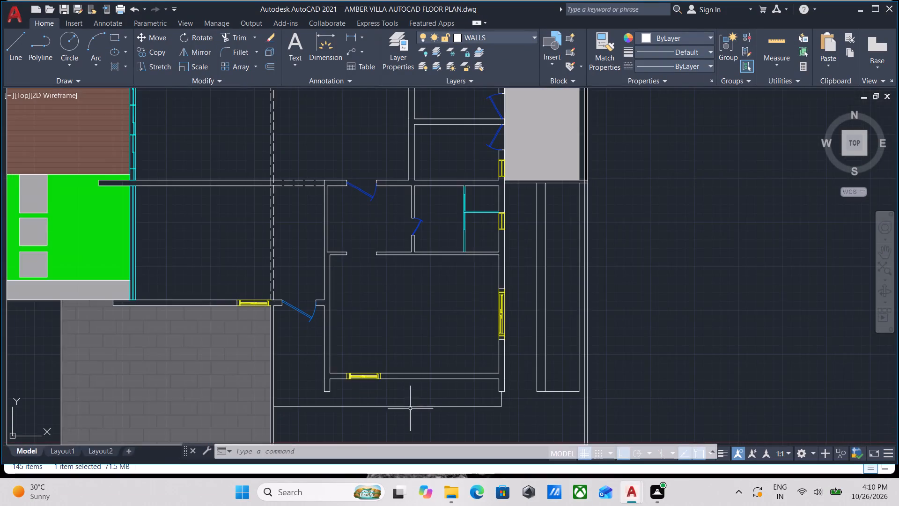
middle_drag(413, 409, 289, 313)
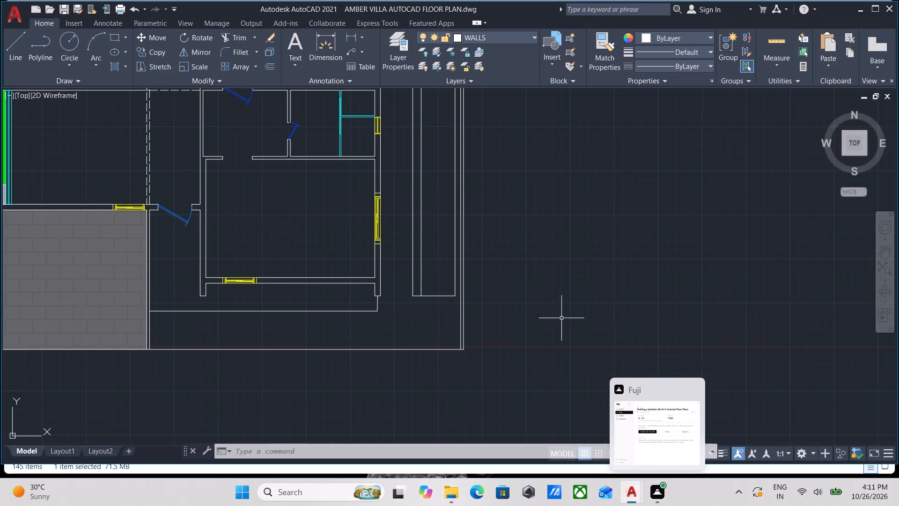
scroll(391, 335, down, 2)
middle_drag(365, 342, 458, 285)
scroll(397, 275, up, 2)
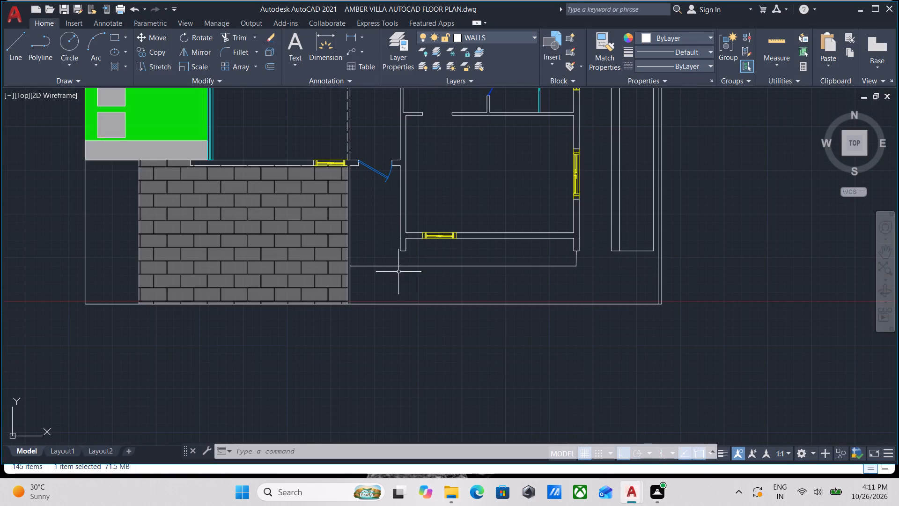
scroll(398, 273, up, 2)
scroll(401, 273, down, 2)
middle_drag(400, 274, 420, 337)
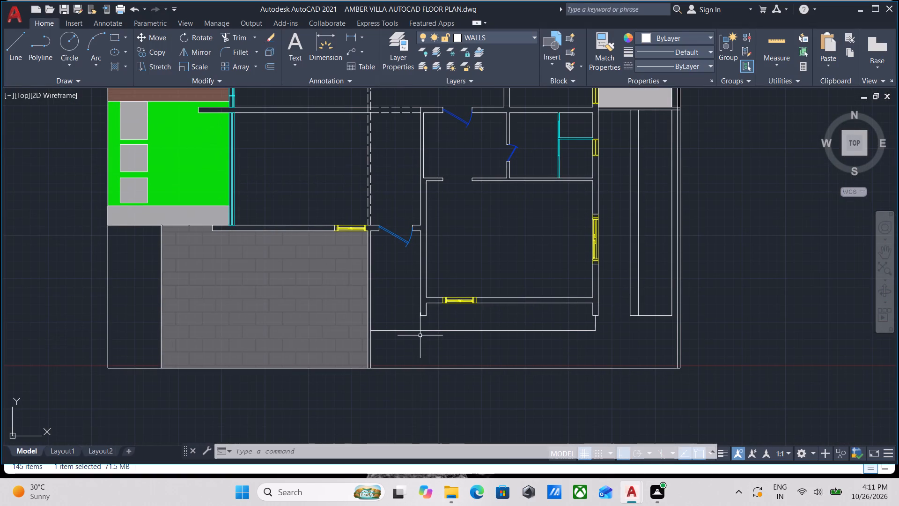
scroll(373, 293, up, 1)
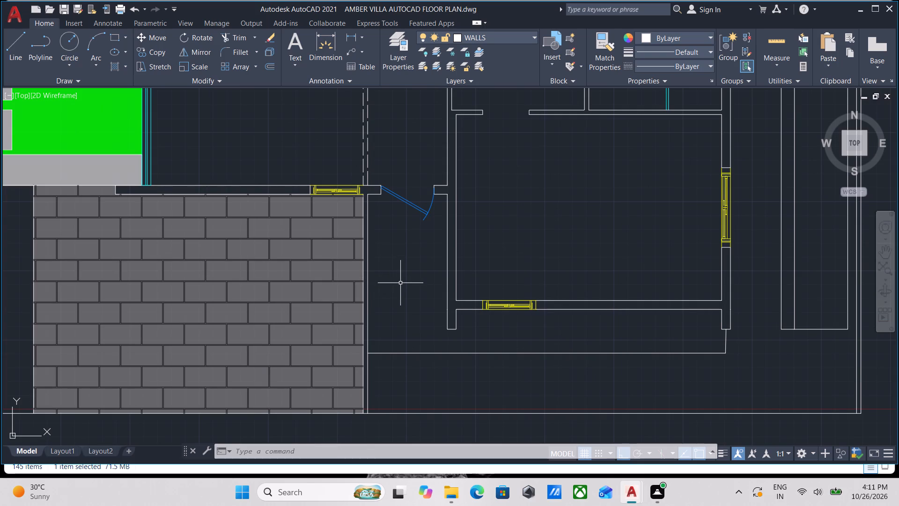
scroll(403, 270, up, 1)
middle_drag(404, 236, 405, 328)
middle_drag(380, 267, 395, 313)
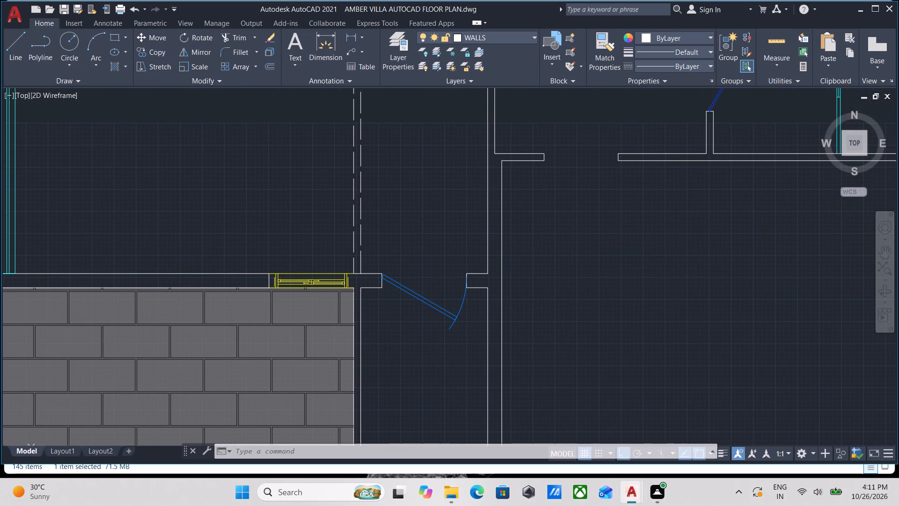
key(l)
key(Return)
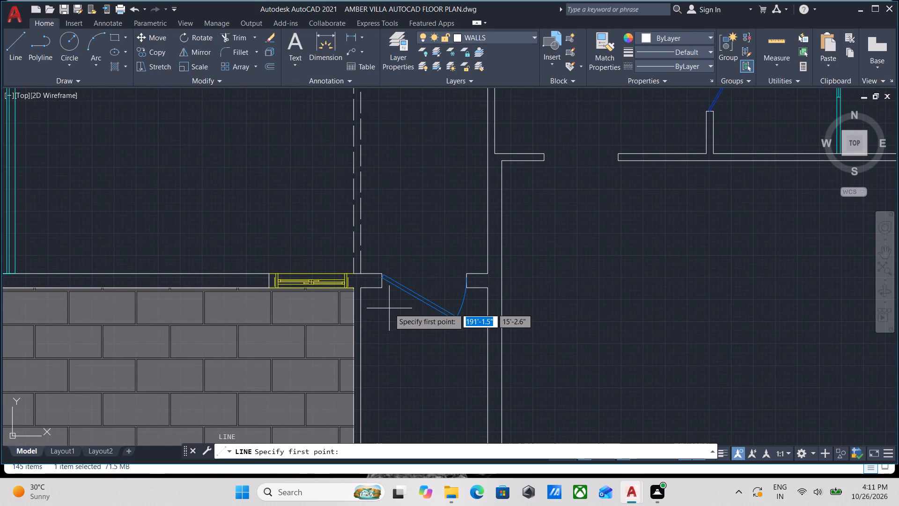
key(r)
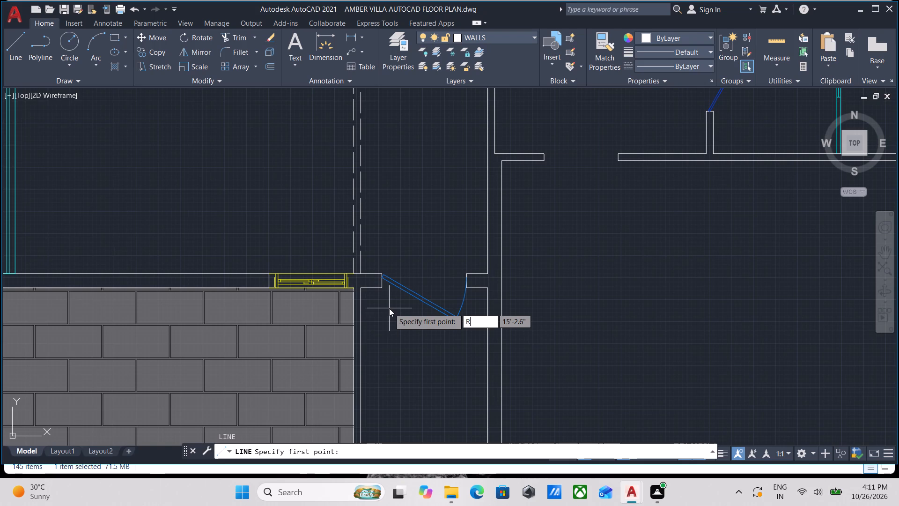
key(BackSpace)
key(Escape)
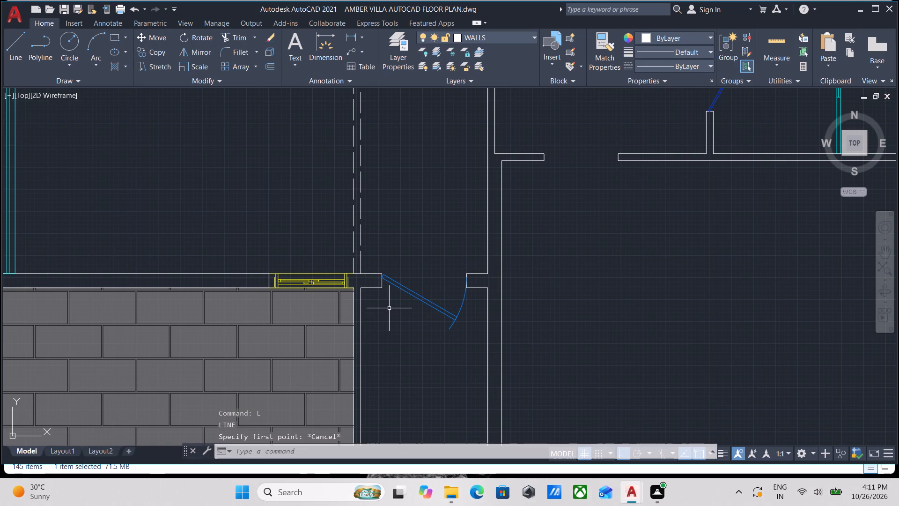
Draw a horizontal line across the passage outside the door, tracked 1' plus another 1' south from the wall's inner corner beside the paving.
key(l)
key(Return)
text(TK)
key(Return)
scroll(372, 282, up, 2)
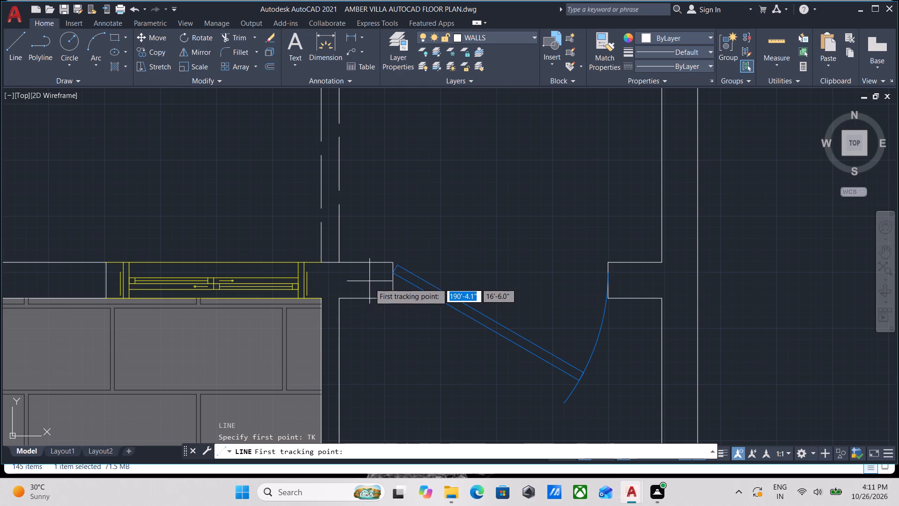
click(340, 300)
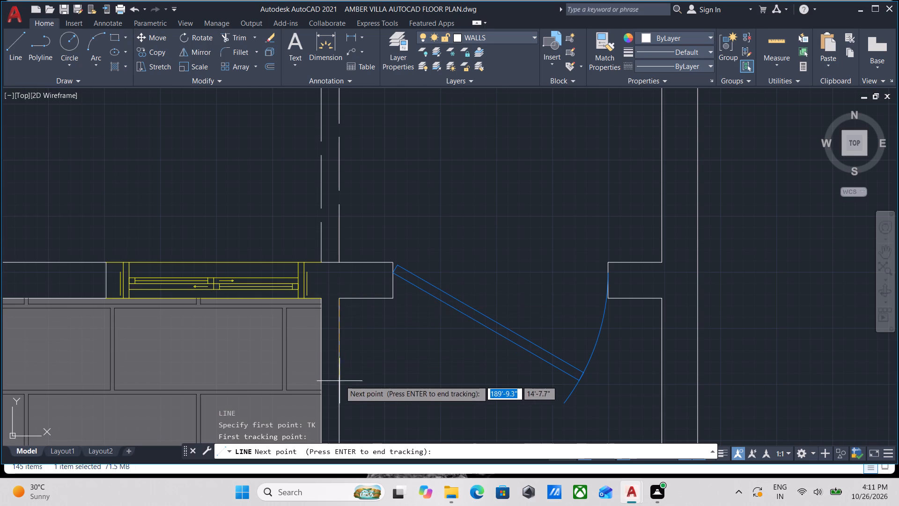
key(1)
key(apostrophe)
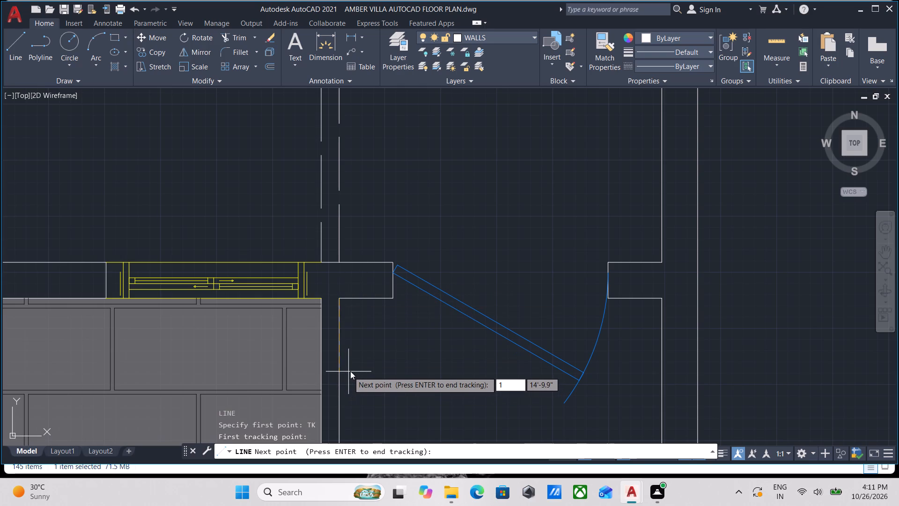
key(Return)
middle_drag(497, 364, 479, 310)
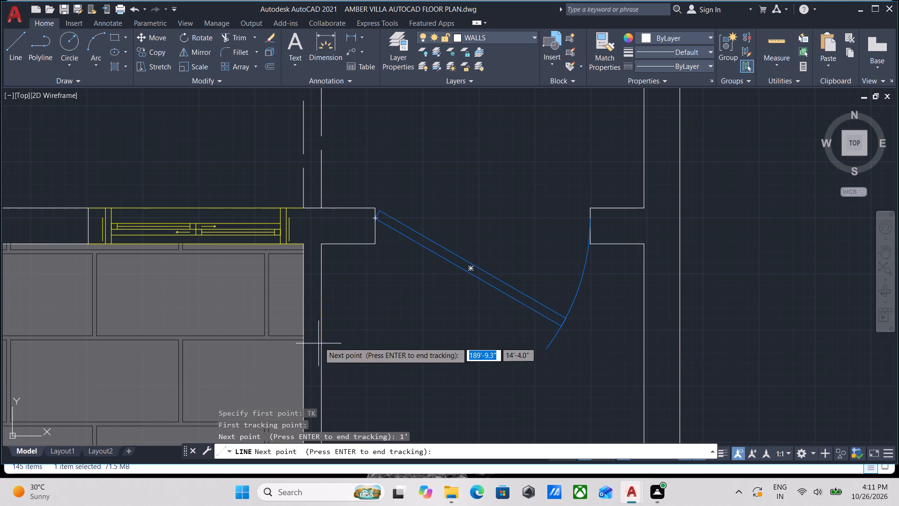
text(1')
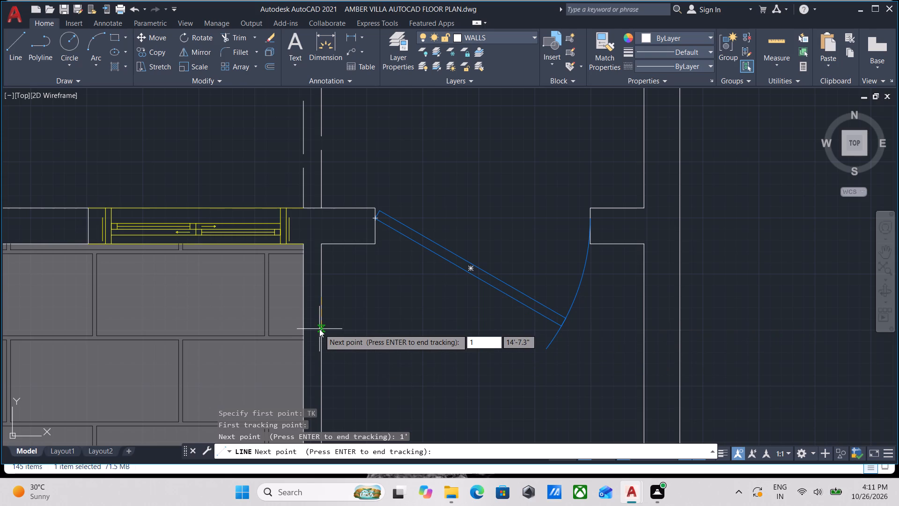
key(Return)
scroll(485, 373, down, 1)
scroll(437, 365, down, 2)
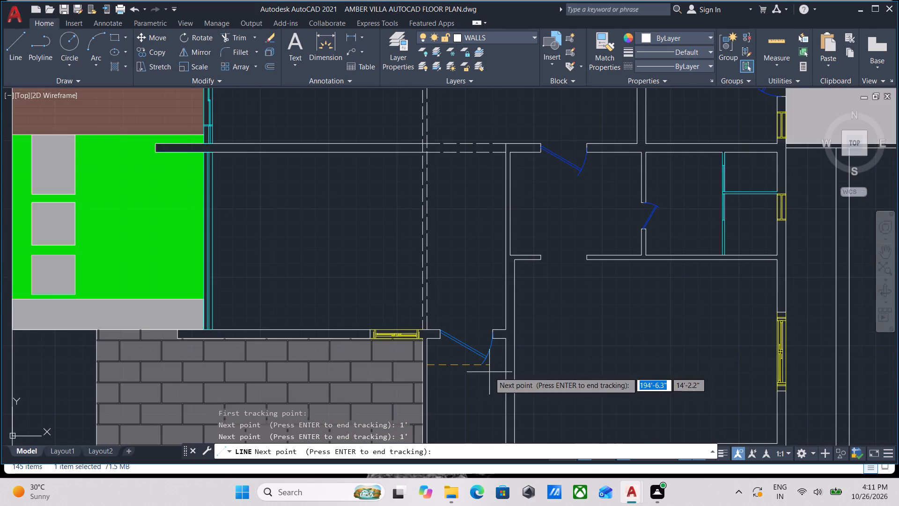
scroll(473, 366, up, 2)
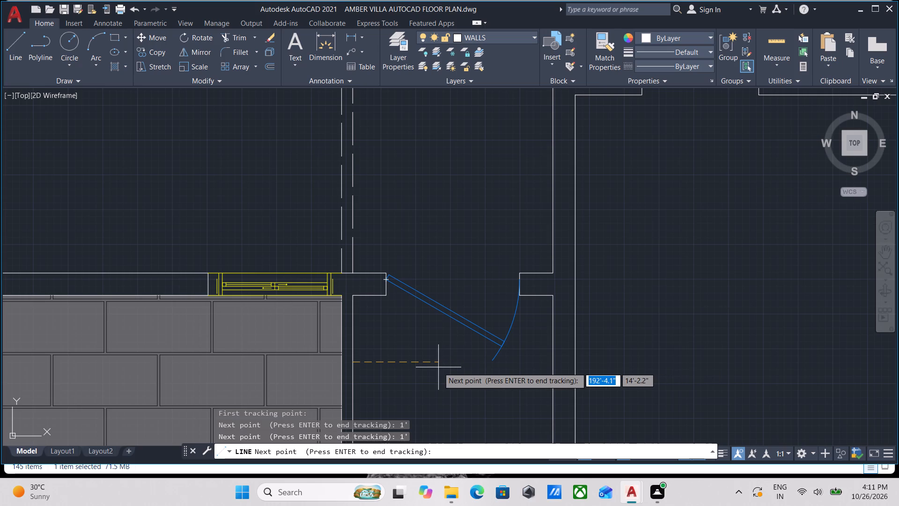
key(Return)
click(552, 363)
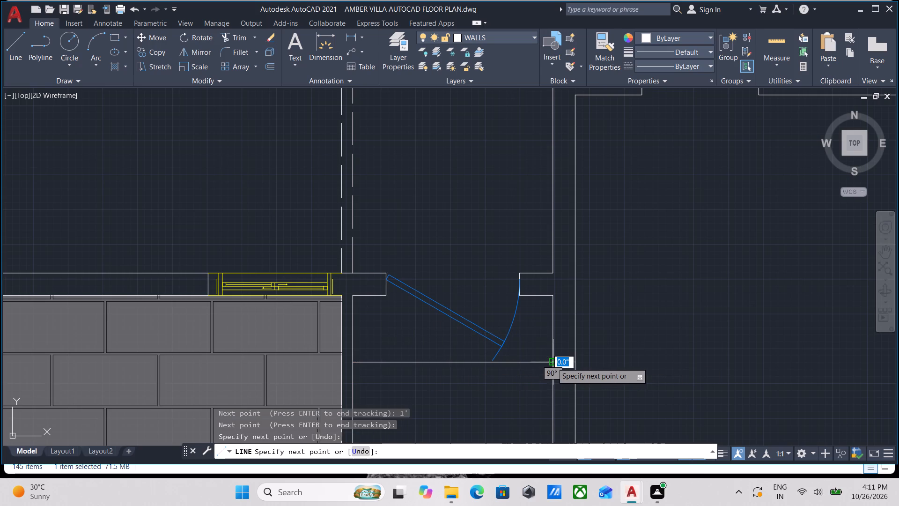
key(Escape)
Copy the new passage line south along the wall, placing two copies with a 1' distance each.
drag(445, 395, 438, 387)
click(365, 316)
middle_drag(365, 316, 371, 312)
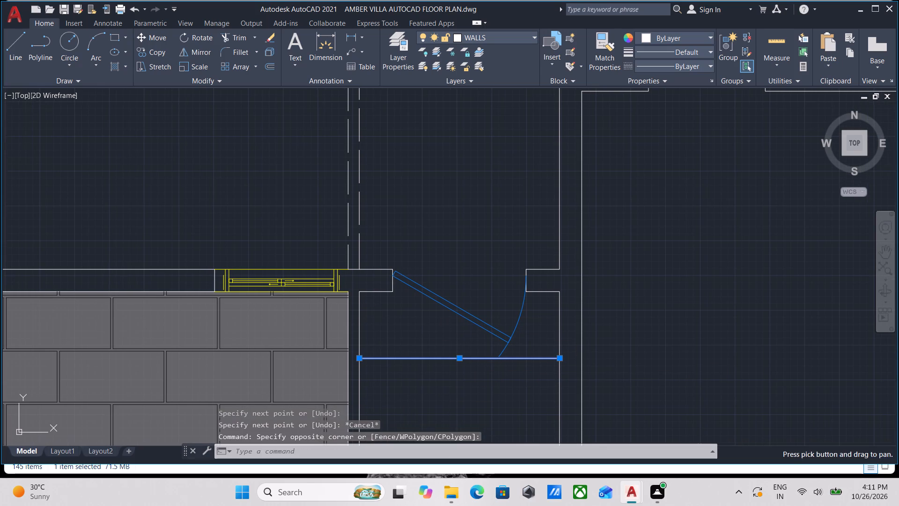
text(CO)
key(Return)
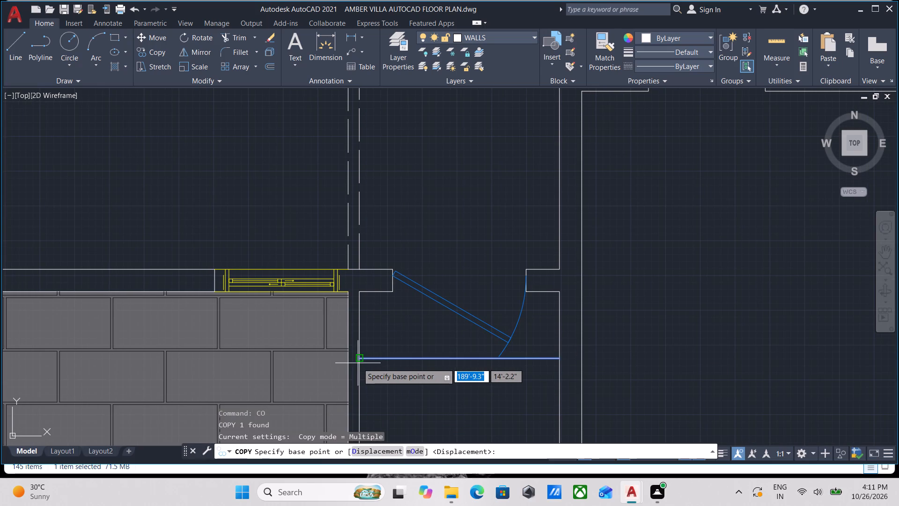
click(361, 358)
middle_drag(360, 394, 378, 336)
scroll(371, 368, up, 1)
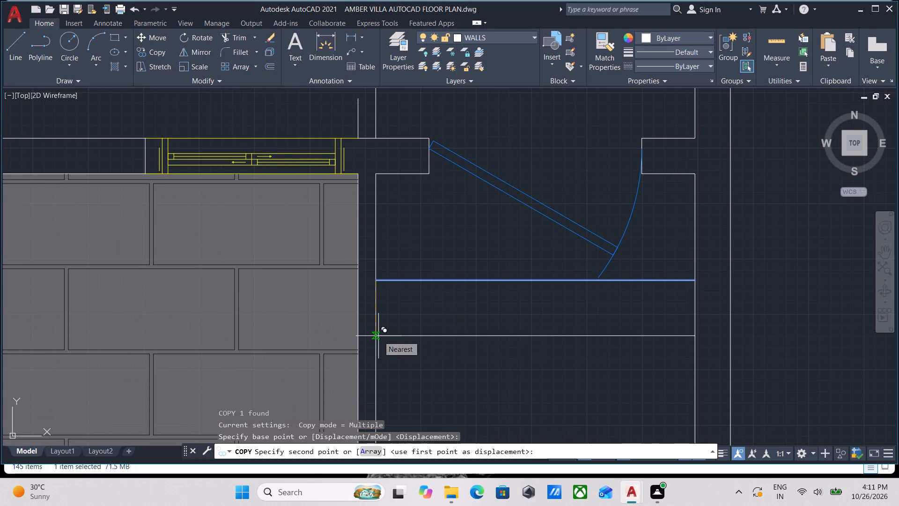
text(1')
key(Return)
scroll(466, 337, down, 1)
middle_drag(466, 337, 472, 275)
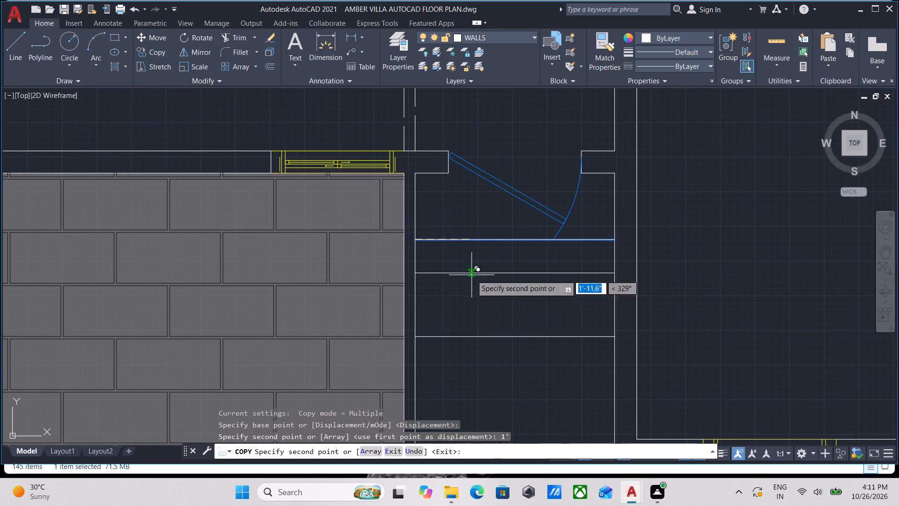
text(1')
key(Return)
key(Escape)
Shift the copied passage line a further 1' south by its midpoint.
scroll(491, 267, up, 2)
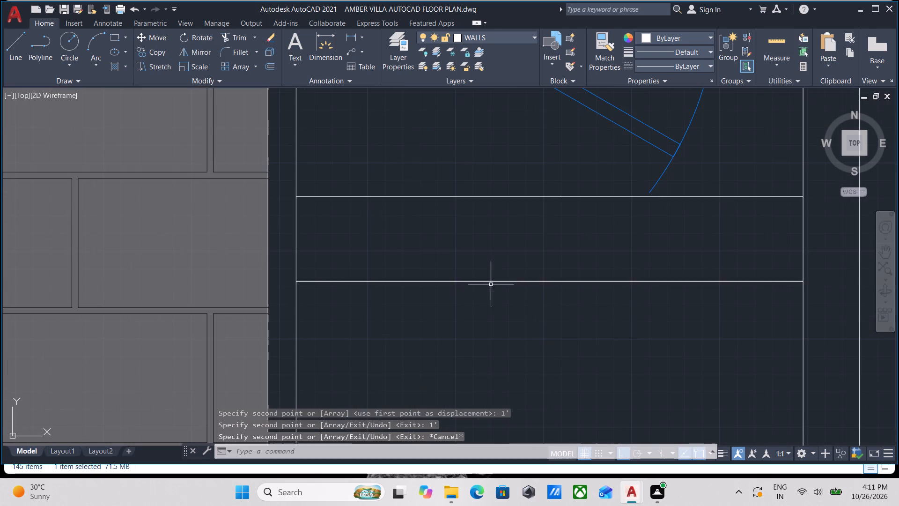
click(497, 299)
click(455, 270)
click(549, 283)
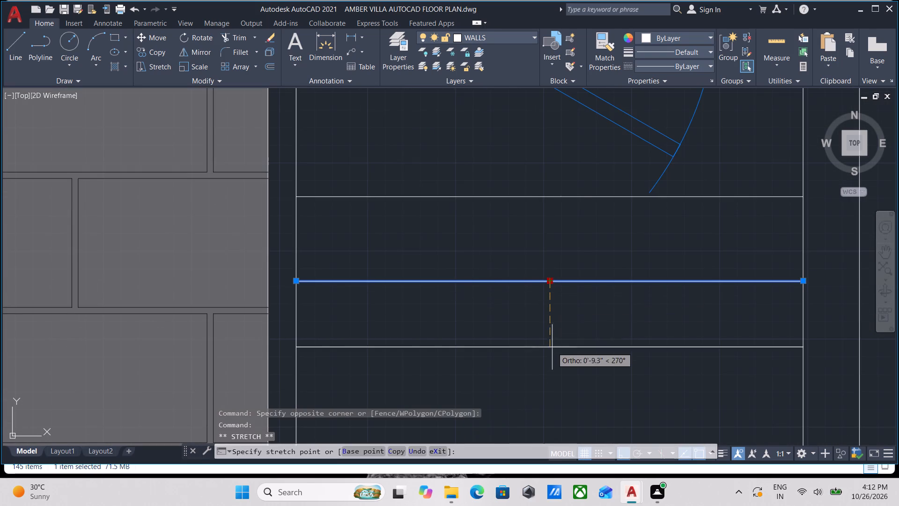
middle_drag(552, 348, 552, 322)
text(1')
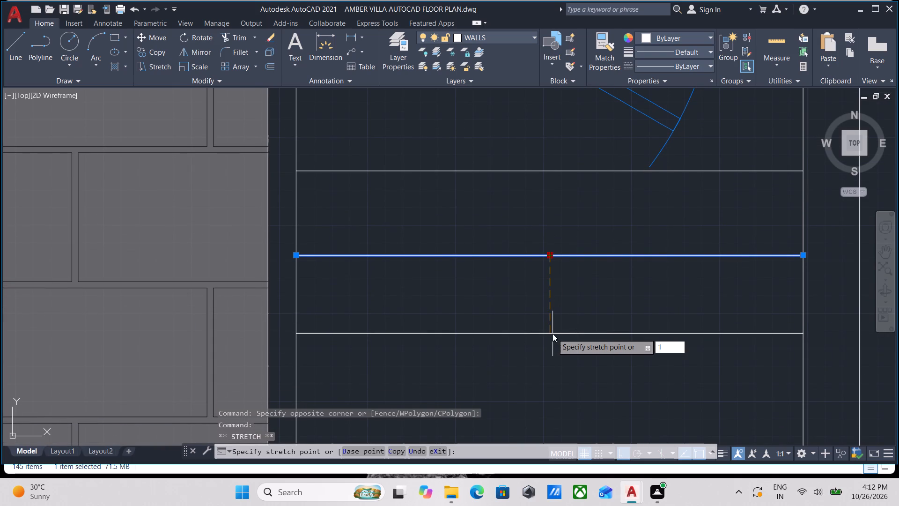
key(Return)
scroll(559, 334, down, 2)
key(Escape)
Copy the shifted line 1' back north to add a middle line between the two passage lines.
drag(568, 366, 560, 358)
click(519, 296)
scroll(517, 321, up, 1)
middle_drag(516, 321, 502, 333)
text(CO)
key(Return)
click(559, 354)
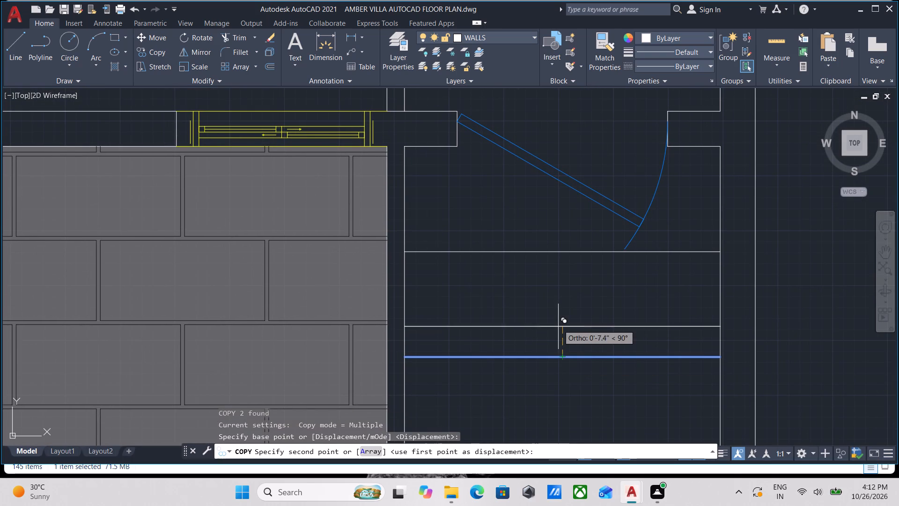
text(1')
key(Return)
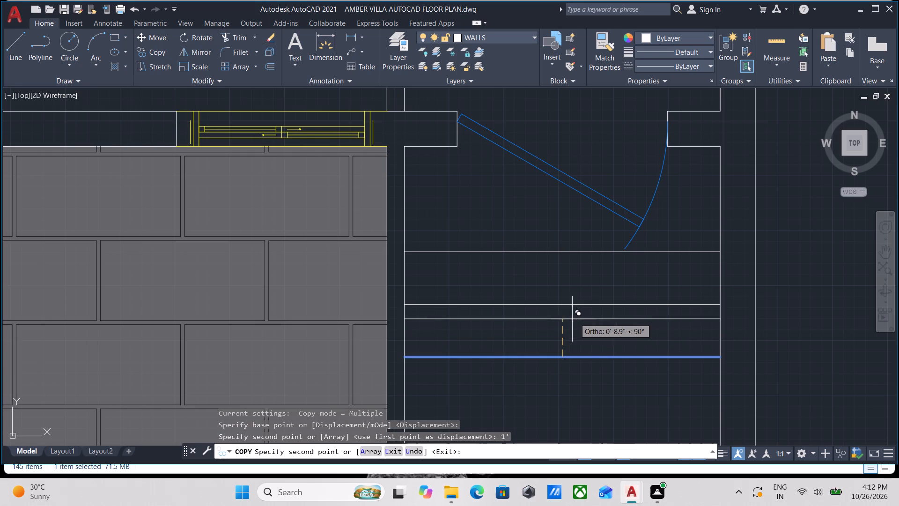
key(Escape)
scroll(583, 312, down, 3)
middle_drag(585, 316, 457, 261)
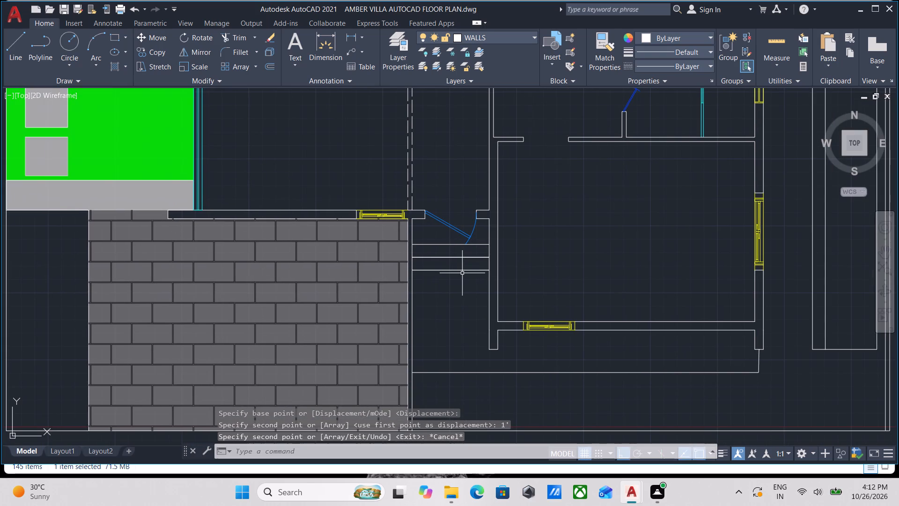
Copy the southernmost passage line outside the door 1' further south by its midpoint.
scroll(442, 297, up, 2)
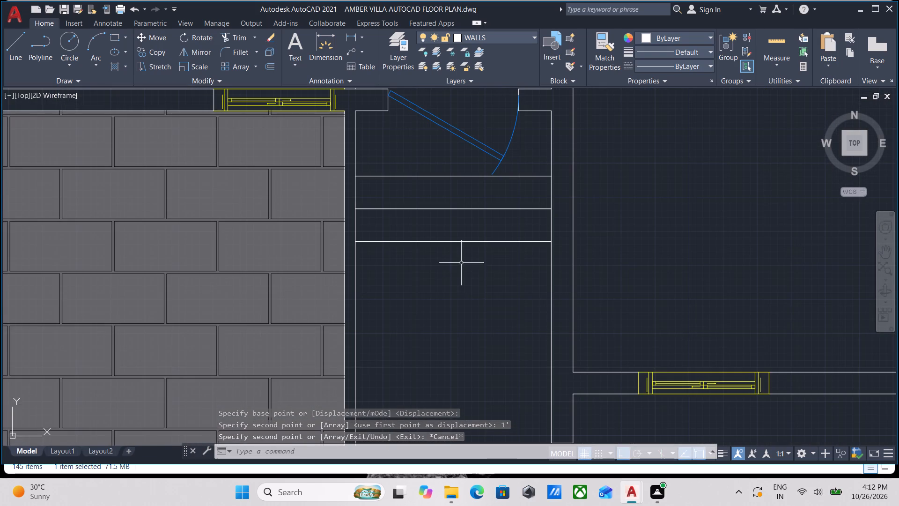
click(471, 272)
click(453, 228)
middle_drag(453, 228, 484, 281)
scroll(484, 281, down, 1)
middle_drag(484, 281, 489, 302)
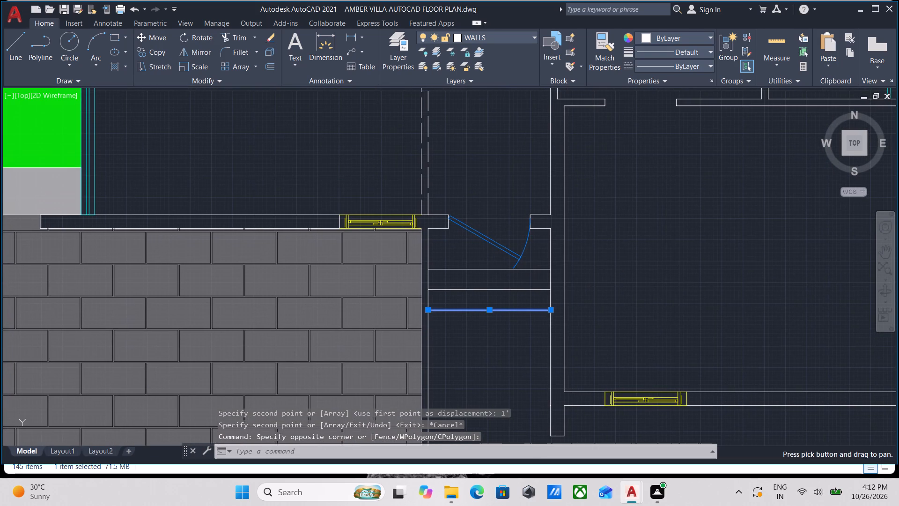
text(CO)
key(Return)
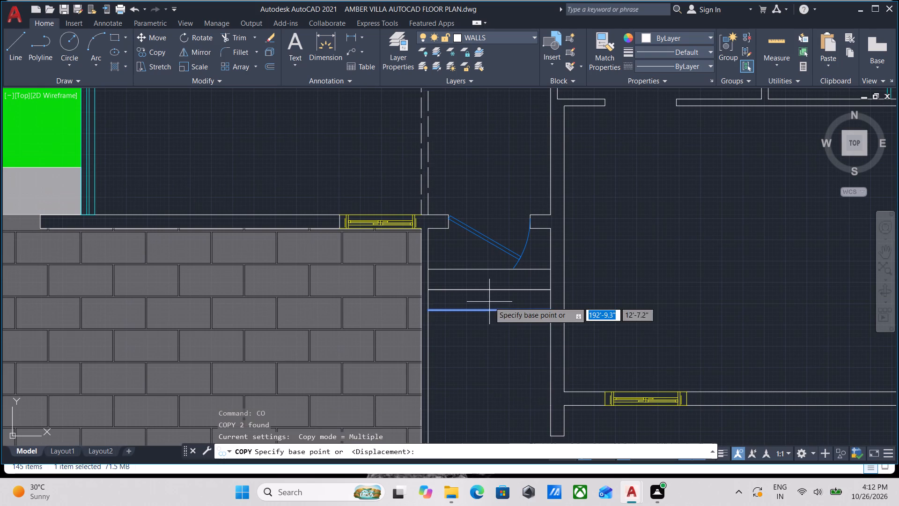
click(489, 307)
text(1')
key(Return)
key(Escape)
Review the villa plan's outdoor areas, from the southern passage and paving to the northern decks, the neighbouring plan and the eastern strip.
scroll(587, 298, down, 2)
middle_drag(588, 297, 514, 253)
middle_drag(608, 275, 489, 295)
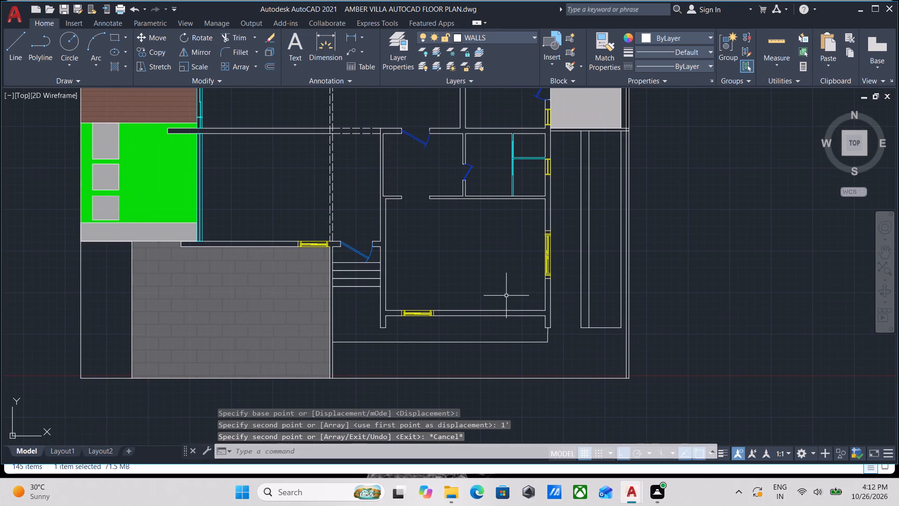
scroll(478, 343, up, 1)
scroll(474, 305, down, 1)
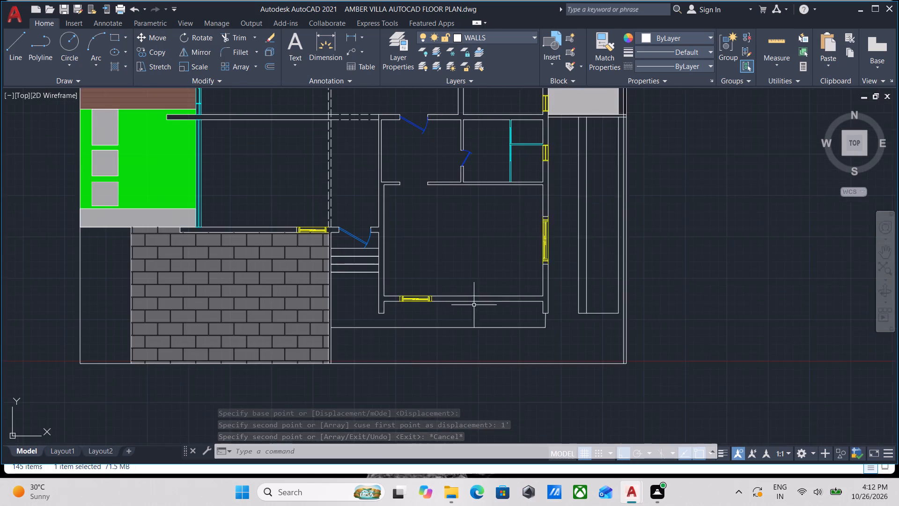
middle_drag(474, 305, 455, 318)
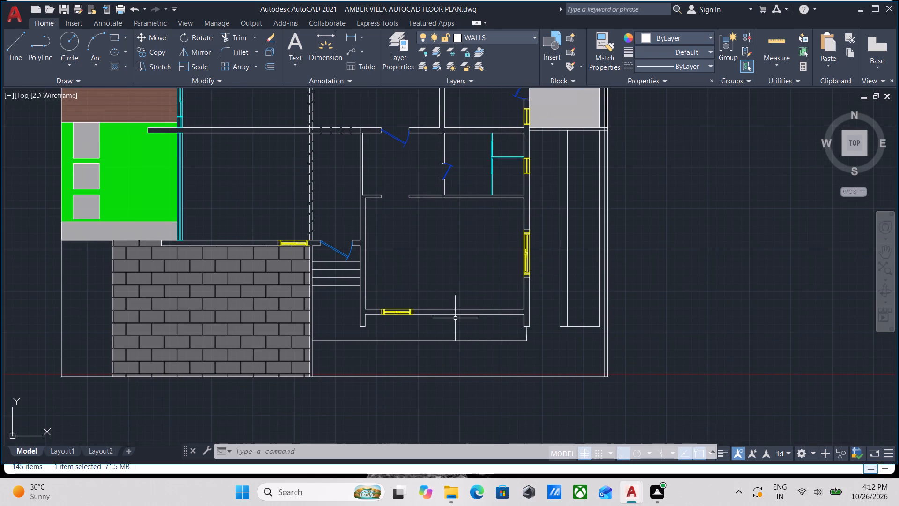
scroll(437, 258, up, 1)
middle_drag(397, 259, 459, 303)
scroll(454, 302, down, 1)
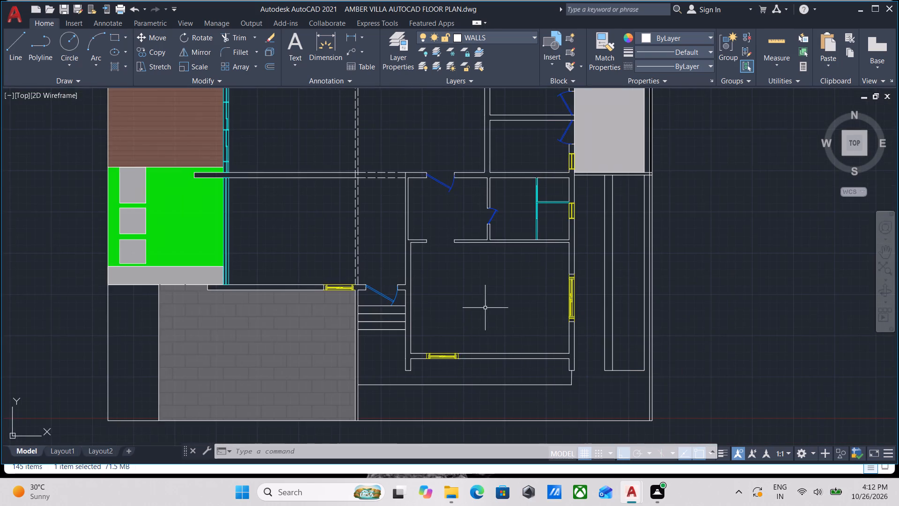
scroll(486, 308, down, 1)
middle_drag(490, 307, 507, 282)
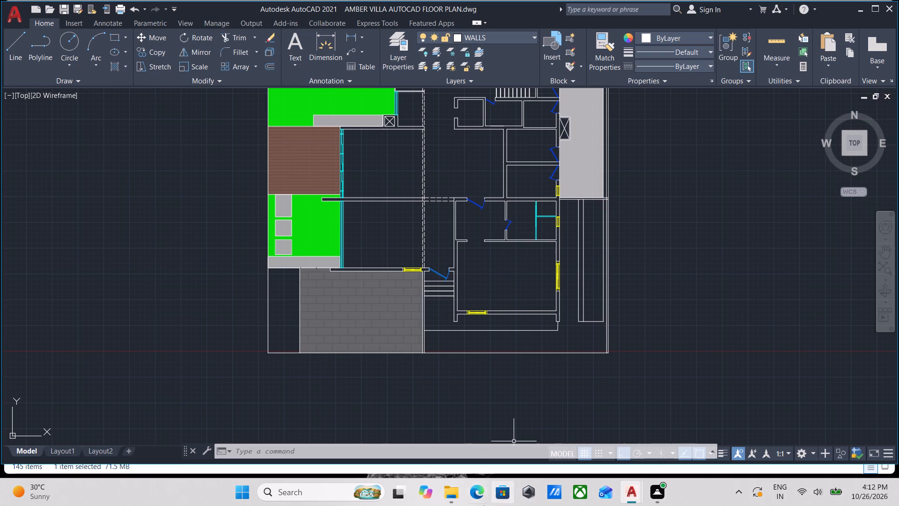
scroll(450, 476, down, 1)
scroll(442, 200, up, 2)
scroll(391, 282, down, 2)
middle_drag(386, 272, 235, 244)
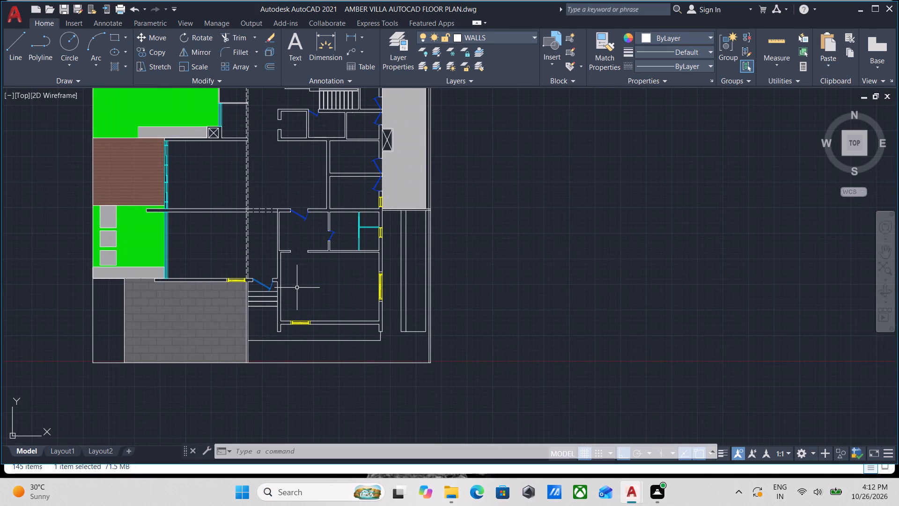
scroll(252, 291, down, 1)
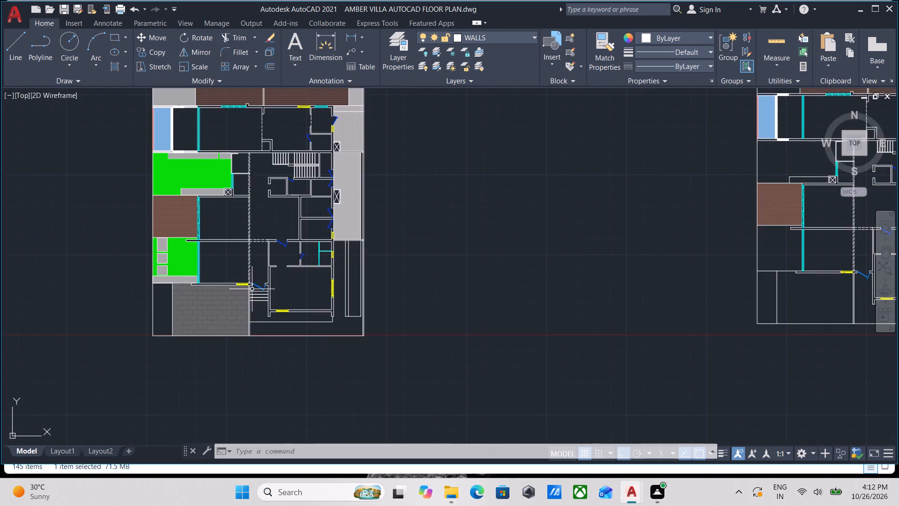
middle_drag(252, 291, 251, 379)
scroll(252, 291, down, 1)
scroll(237, 251, up, 2)
scroll(250, 309, up, 2)
middle_drag(252, 300, 317, 266)
scroll(309, 271, down, 2)
scroll(243, 260, up, 2)
scroll(210, 260, down, 1)
middle_drag(213, 260, 265, 231)
scroll(387, 285, down, 2)
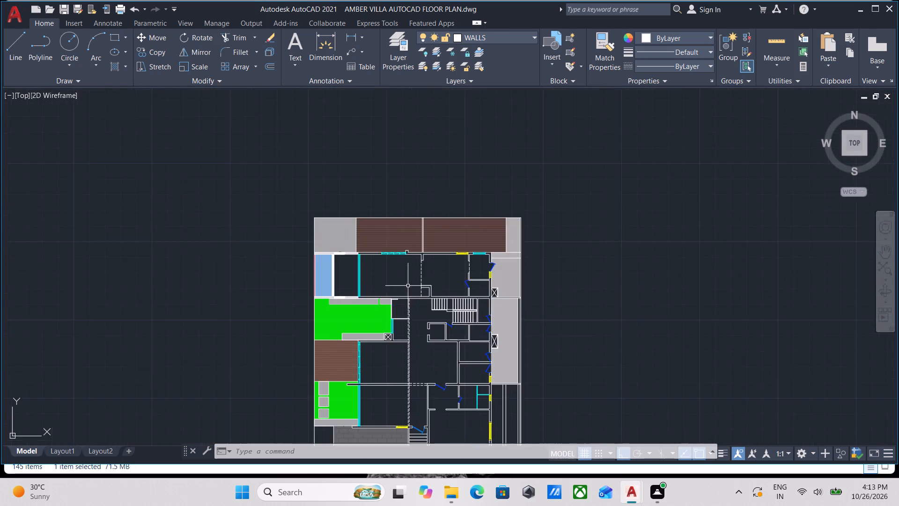
middle_drag(393, 268, 286, 217)
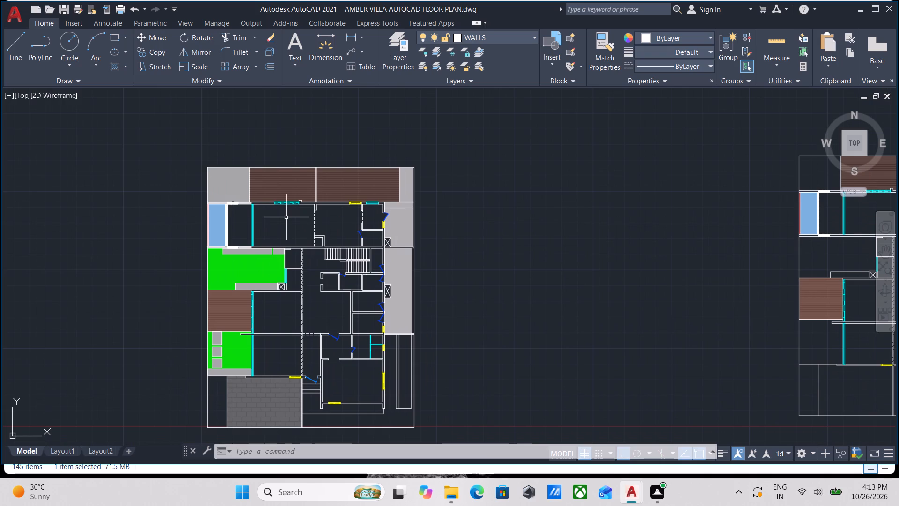
scroll(286, 217, down, 1)
scroll(299, 224, up, 1)
middle_drag(289, 224, 79, 230)
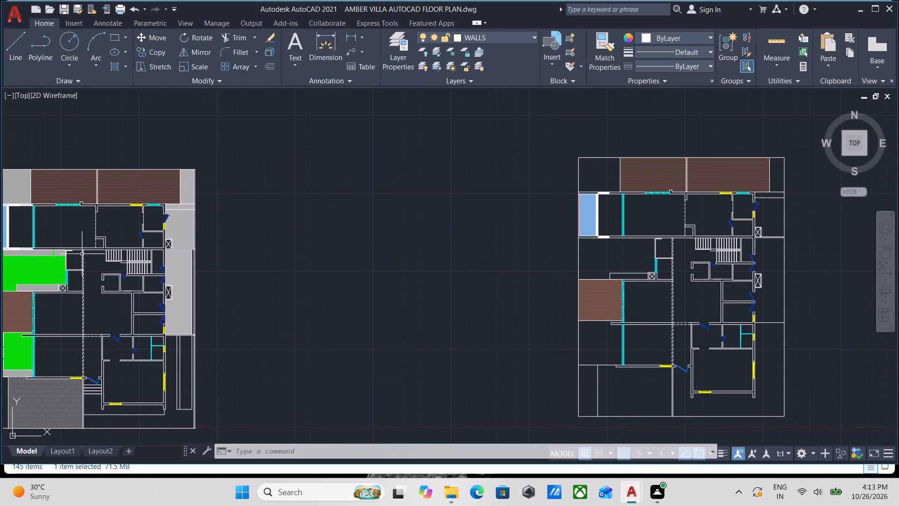
middle_drag(67, 254, 301, 253)
scroll(241, 181, up, 2)
scroll(367, 256, down, 1)
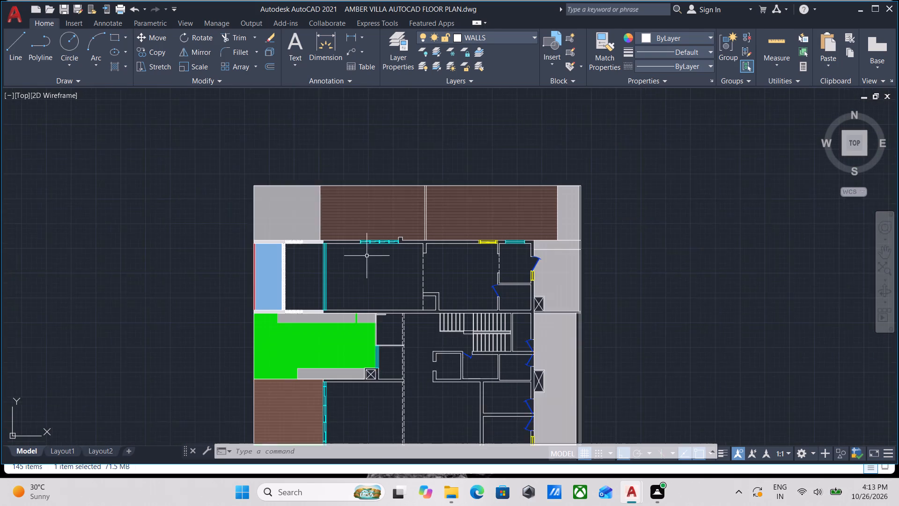
middle_drag(367, 256, 376, 296)
scroll(371, 253, up, 3)
scroll(515, 256, down, 2)
middle_drag(515, 256, 352, 238)
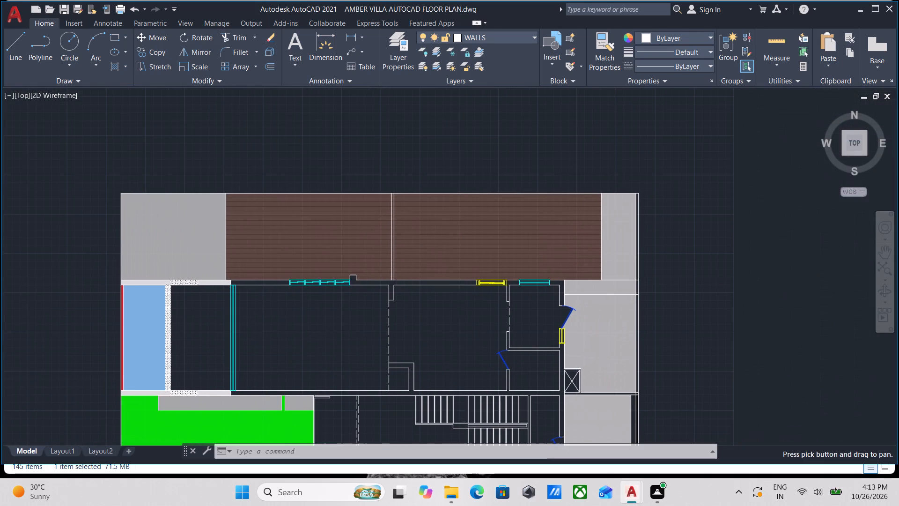
middle_drag(595, 395, 378, 291)
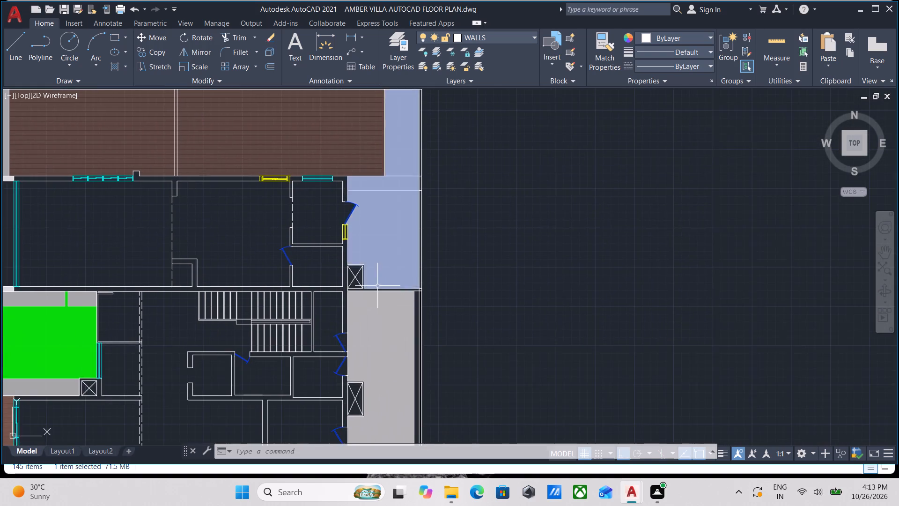
scroll(380, 288, up, 2)
scroll(367, 311, down, 1)
middle_drag(367, 311, 361, 249)
scroll(375, 297, down, 2)
middle_drag(373, 303, 372, 248)
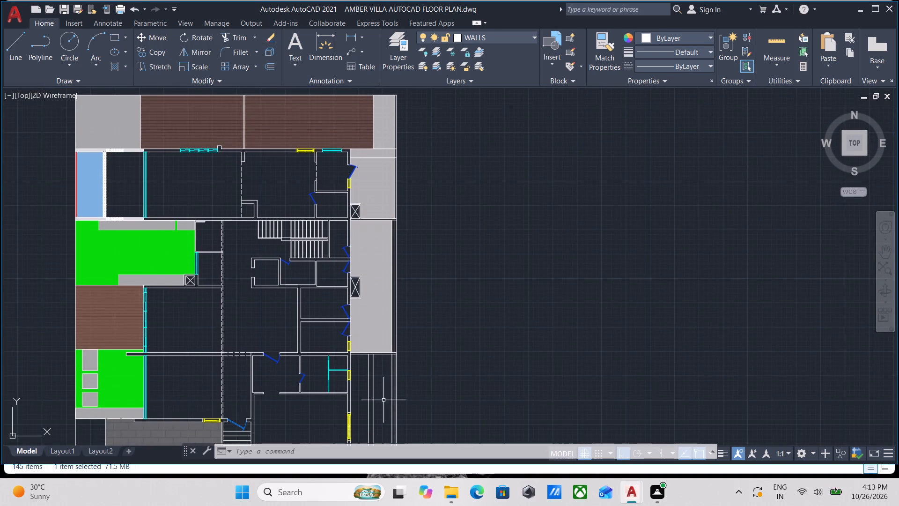
scroll(383, 401, up, 3)
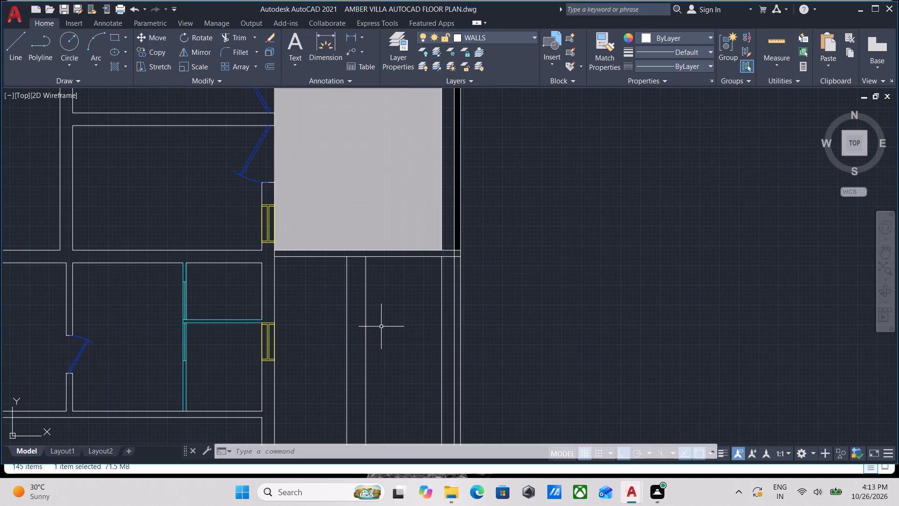
scroll(267, 323, down, 2)
middle_drag(273, 318, 342, 304)
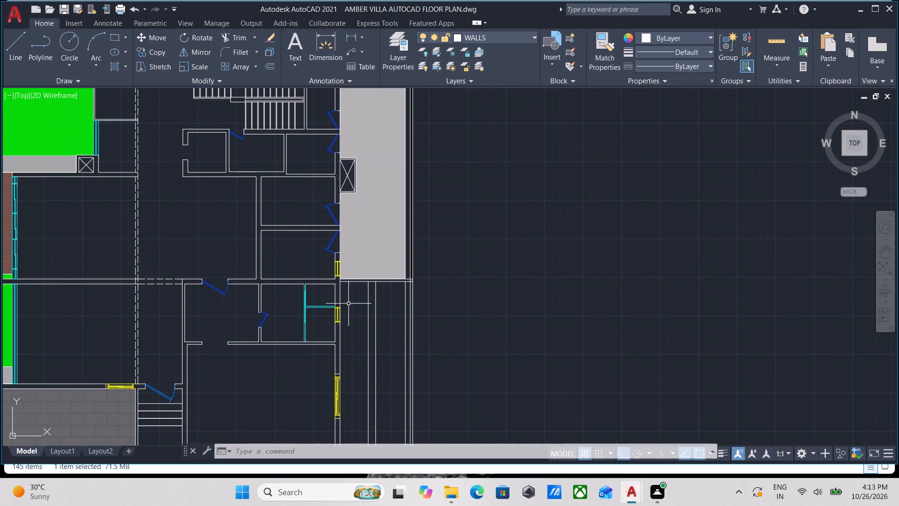
scroll(350, 380, up, 1)
middle_drag(351, 375, 343, 240)
scroll(348, 315, down, 1)
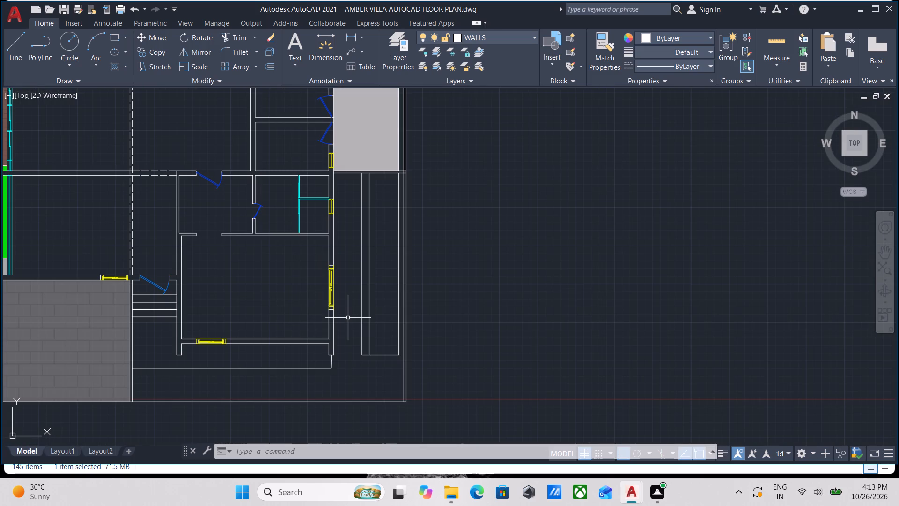
middle_drag(335, 344, 348, 310)
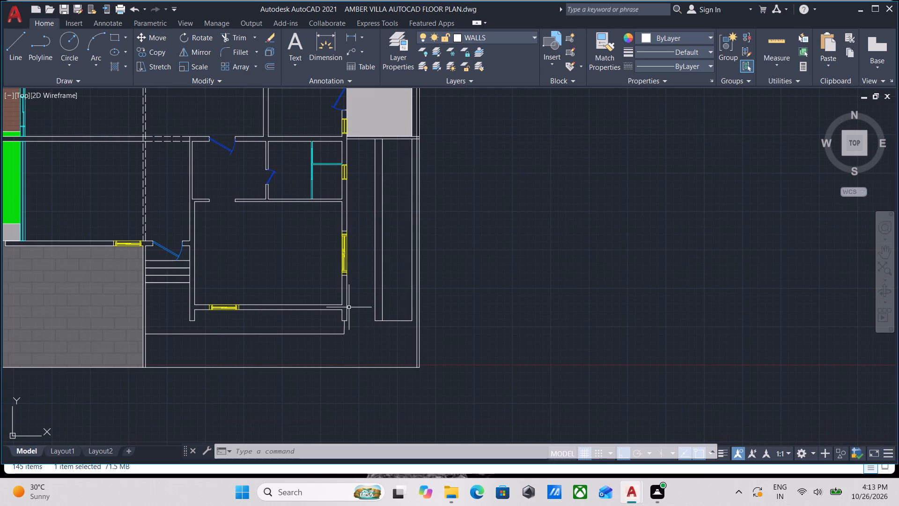
Draw a horizontal line about 4' long across the unhatched eastern strip, perpendicular between its two long boundary lines, near its northern end.
scroll(407, 296, up, 1)
middle_drag(375, 286, 391, 389)
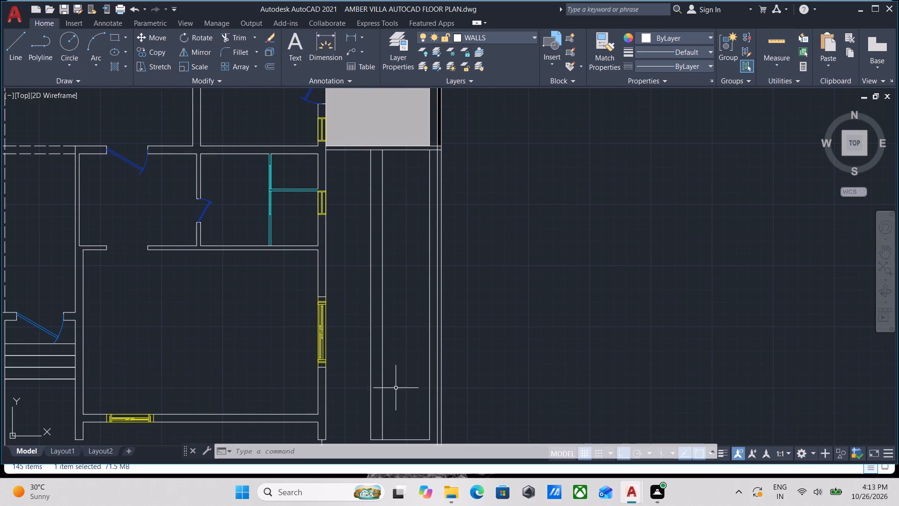
middle_drag(393, 351, 387, 412)
middle_drag(374, 331, 376, 390)
scroll(379, 339, up, 1)
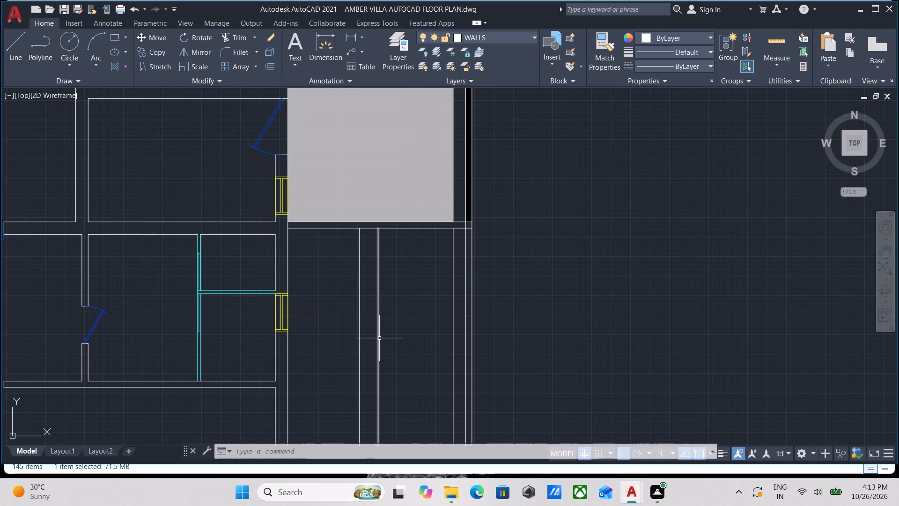
middle_drag(381, 325, 381, 368)
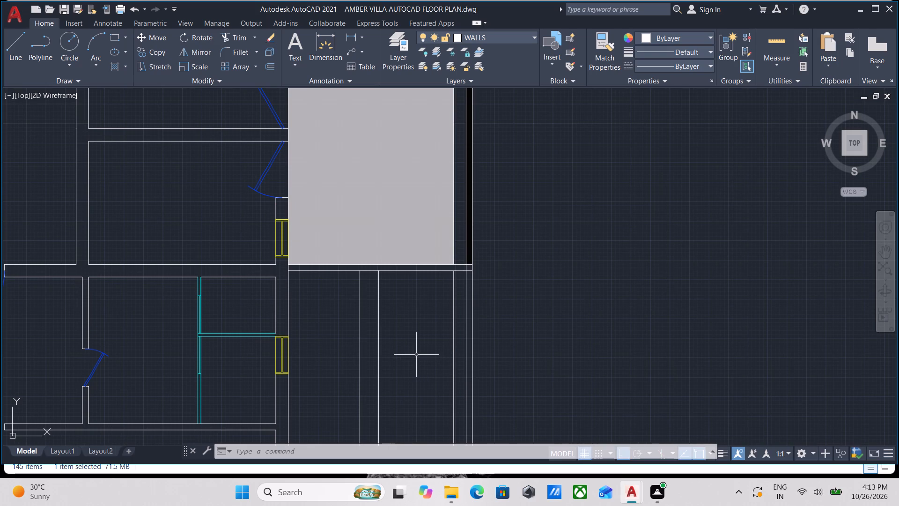
key(l)
key(Return)
scroll(387, 354, up, 1)
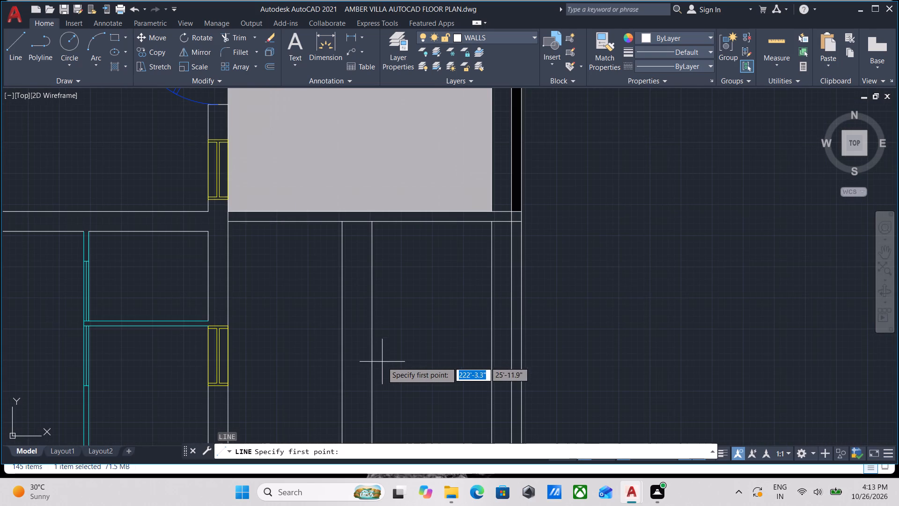
click(371, 345)
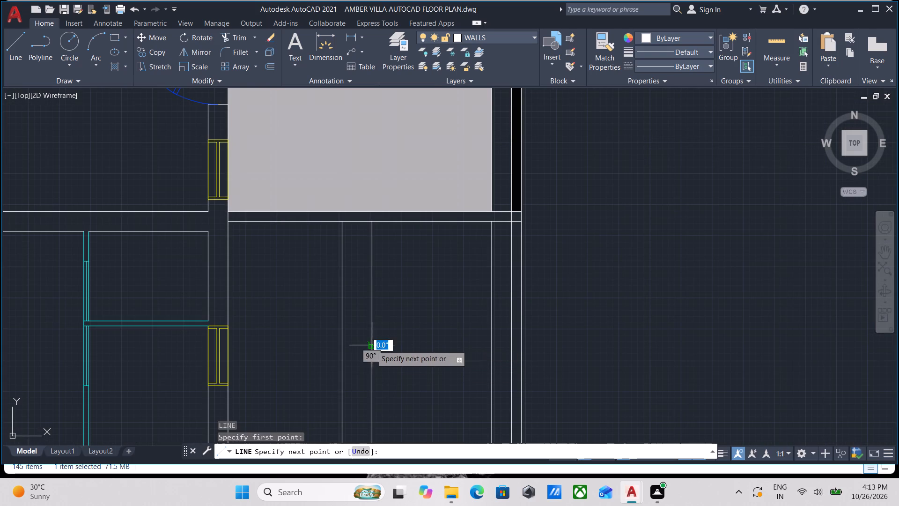
click(491, 345)
key(Escape)
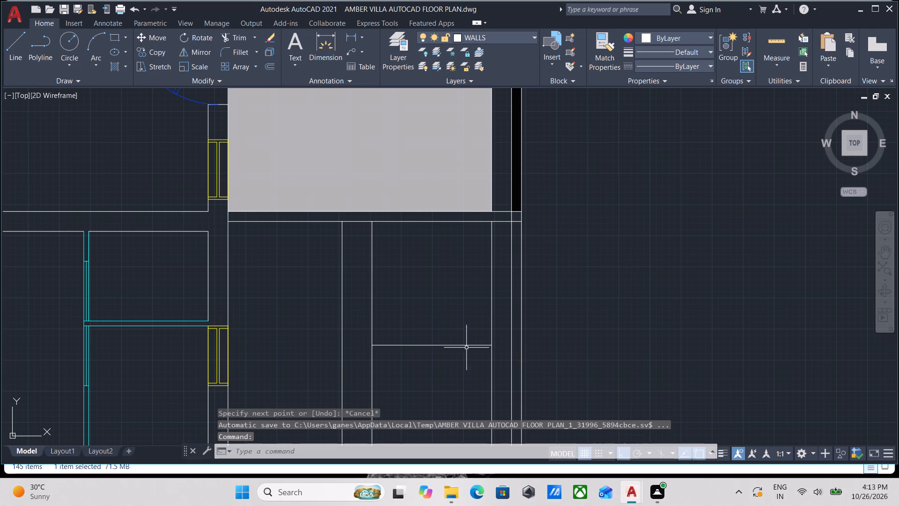
Offset the new cross line in the eastern strip 5" to the south.
click(464, 353)
click(413, 314)
key(o)
key(Return)
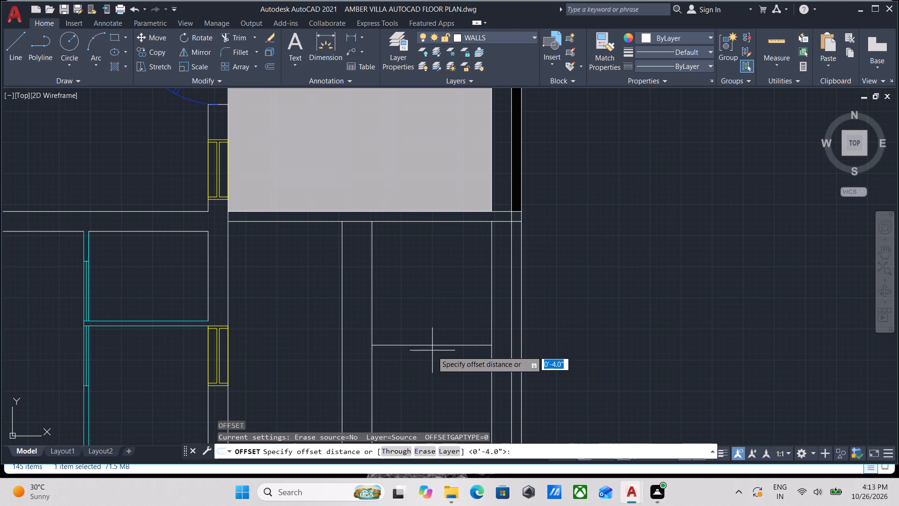
scroll(431, 350, up, 2)
click(431, 339)
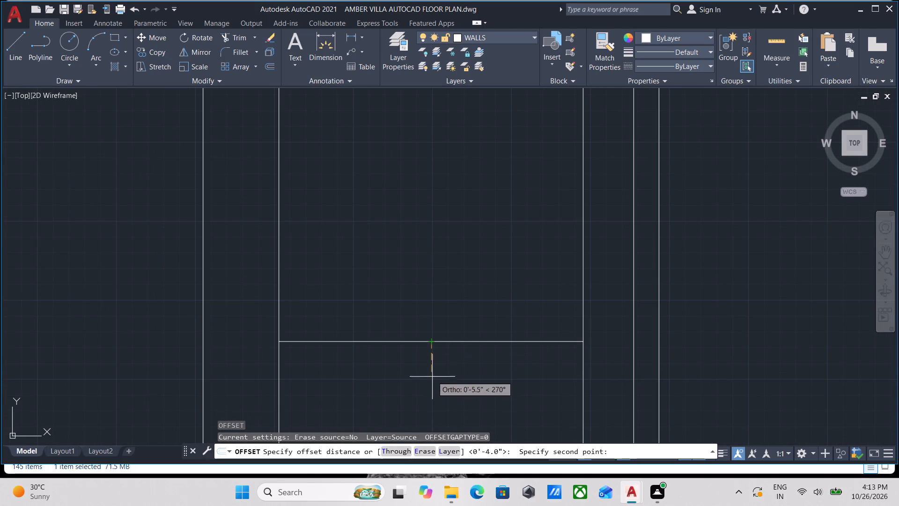
click(432, 373)
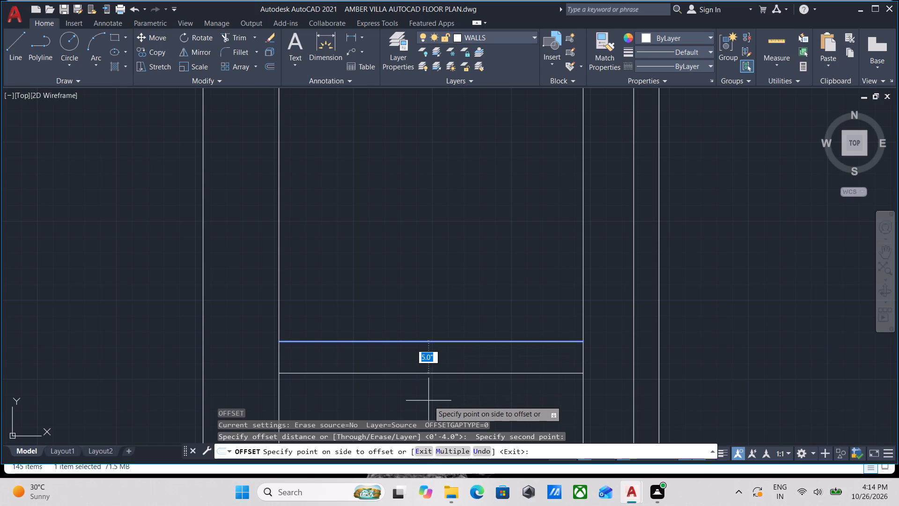
text(55)
key(BackSpace)
key(shift+quotedbl)
key(Return)
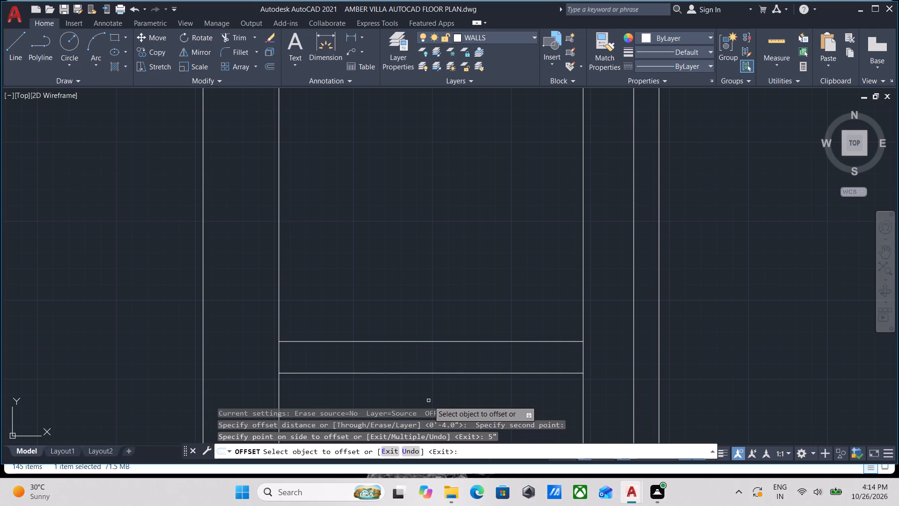
key(Escape)
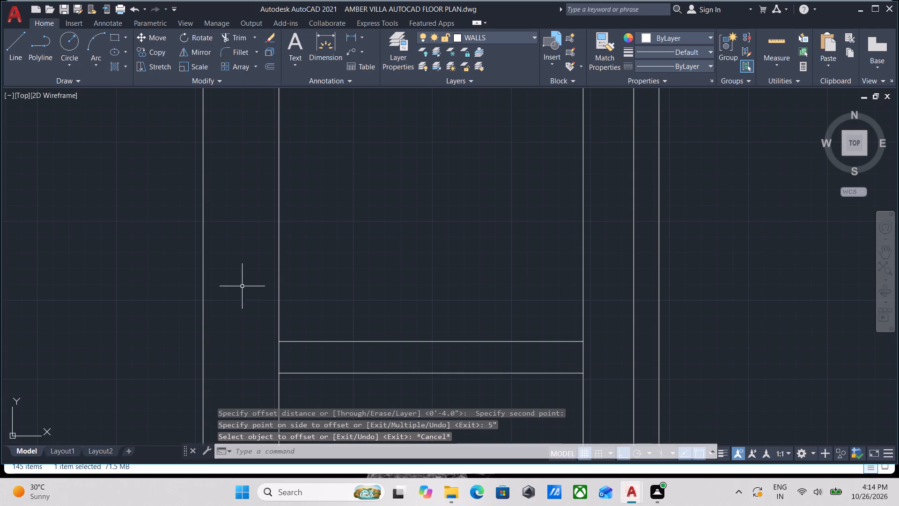
Offset the southern line of the eastern strip's northernmost cross-line pair 3' to the south.
scroll(276, 316, down, 2)
click(384, 383)
click(368, 352)
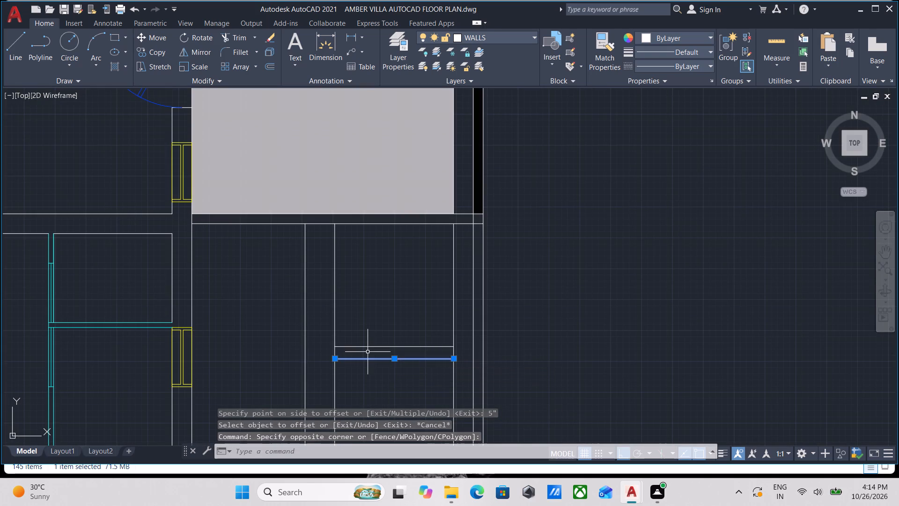
middle_drag(374, 359, 392, 312)
scroll(407, 314, down, 1)
middle_click(407, 314)
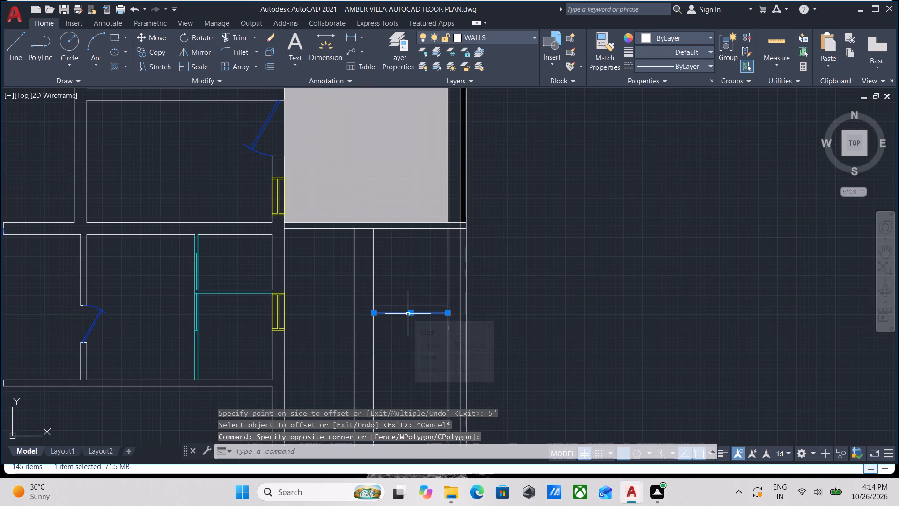
key(o)
key(Return)
click(408, 314)
click(405, 357)
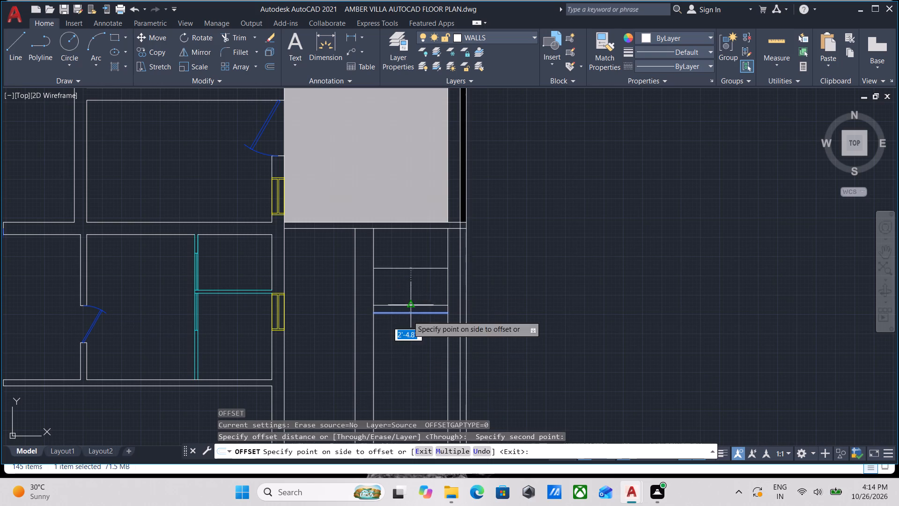
middle_drag(401, 376, 401, 326)
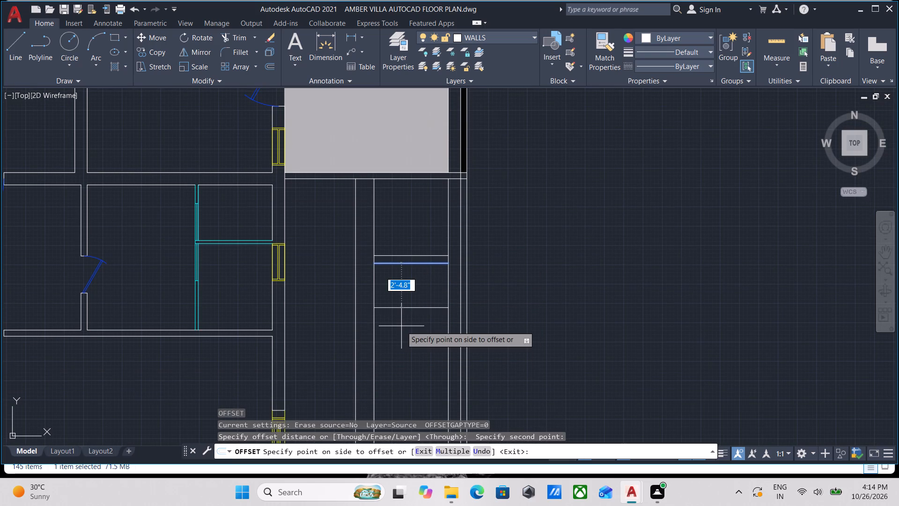
key(3)
key(apostrophe)
key(Return)
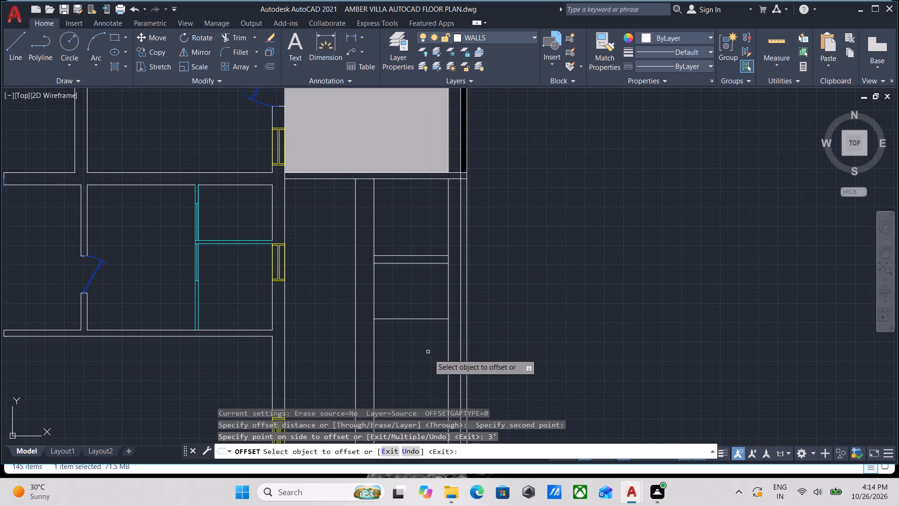
Offset the new lower cross line in the eastern strip 5" to the south to make a second pair.
scroll(410, 315, up, 1)
click(412, 322)
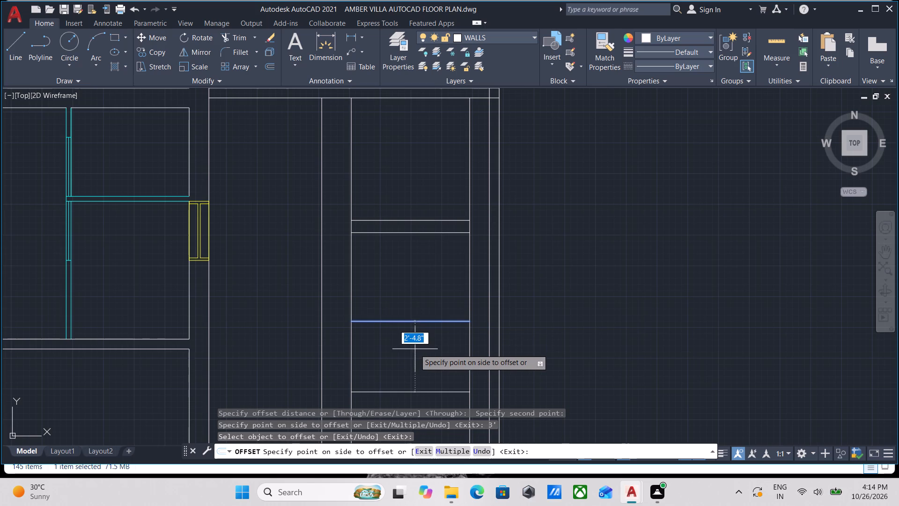
key(5)
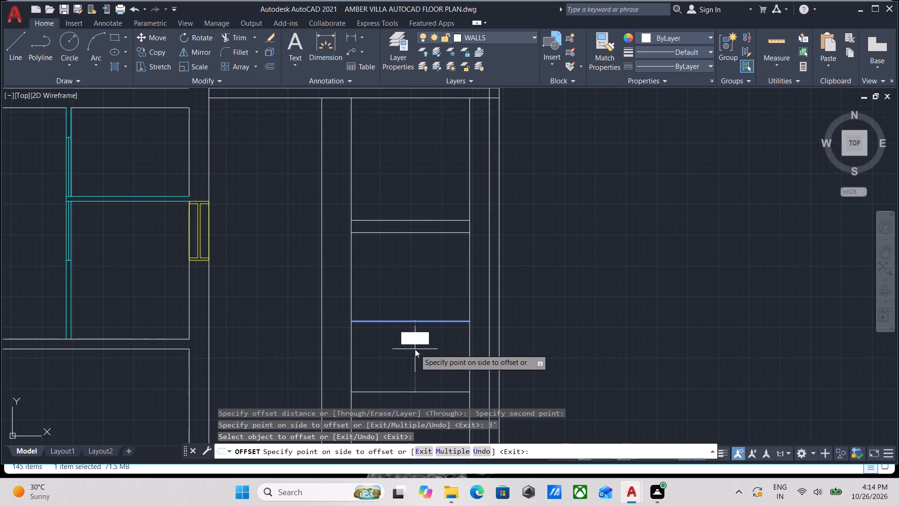
key(shift+quotedbl)
key(Return)
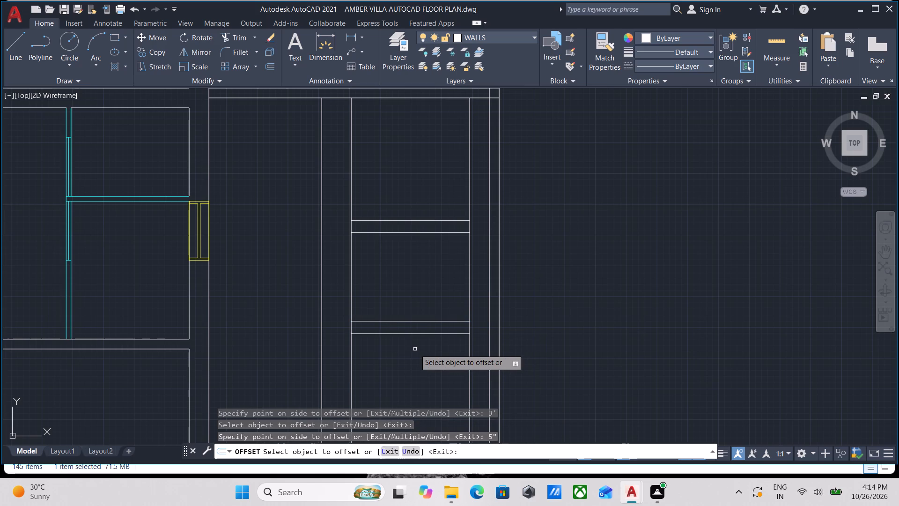
key(Escape)
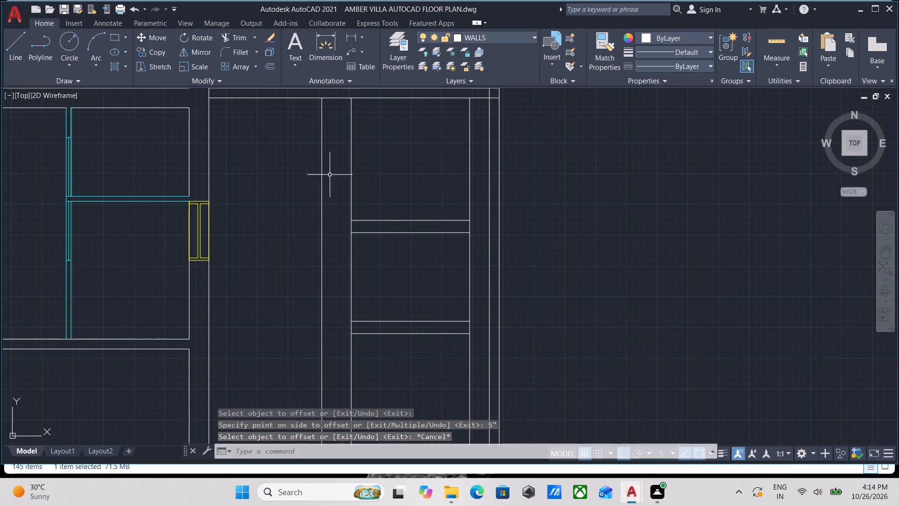
Offset the short closing line at the eastern strip's southern end 5" to the north.
scroll(375, 247, up, 2)
scroll(387, 251, down, 2)
middle_drag(385, 251, 327, 237)
middle_drag(408, 339, 383, 225)
scroll(373, 260, down, 1)
middle_drag(363, 260, 356, 295)
scroll(349, 268, down, 1)
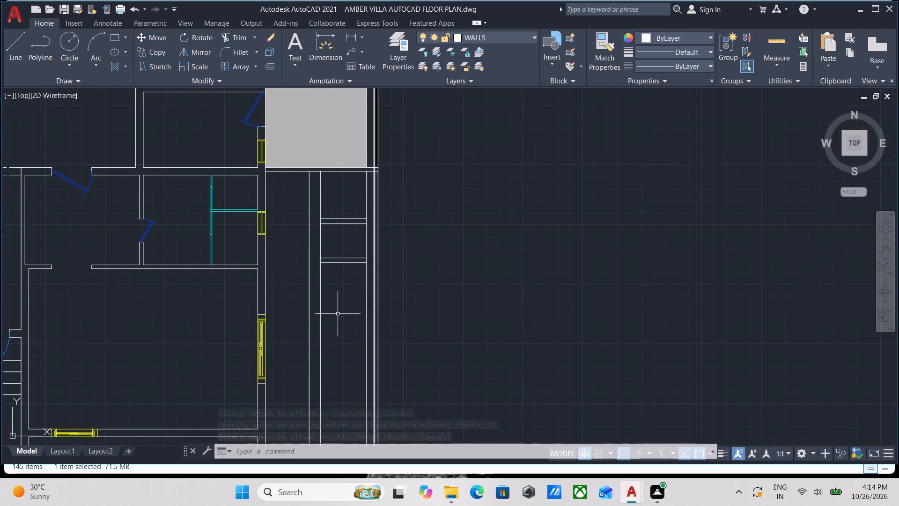
middle_drag(338, 305, 337, 197)
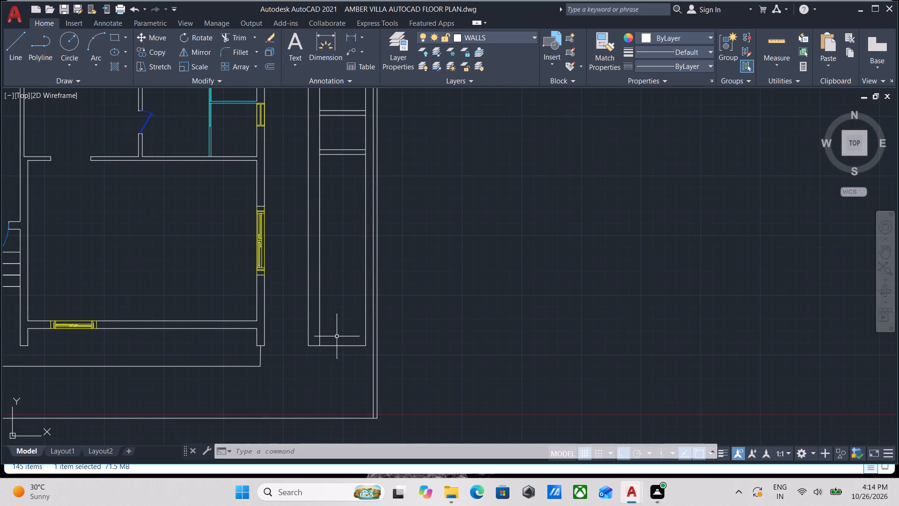
scroll(345, 403, up, 2)
middle_drag(325, 260, 331, 289)
drag(354, 314, 351, 301)
click(335, 262)
middle_drag(334, 262, 333, 291)
key(o)
key(Return)
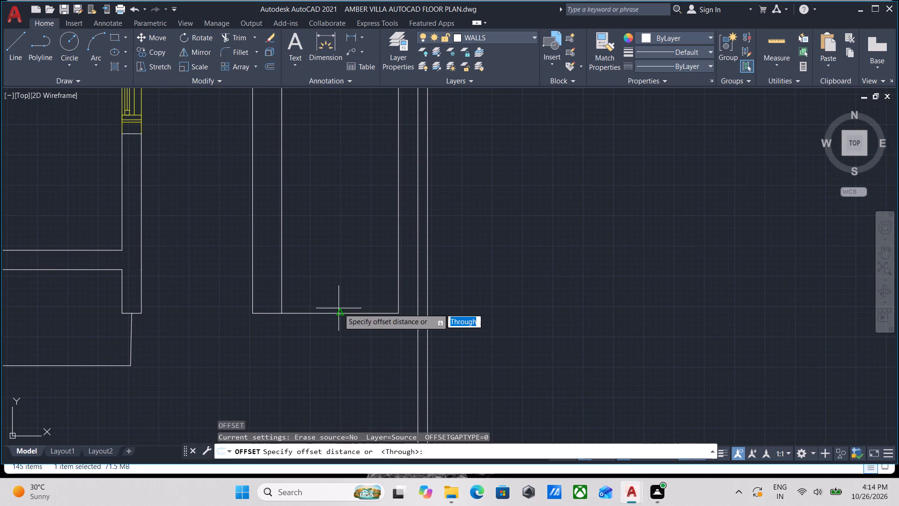
click(338, 314)
drag(343, 273, 342, 281)
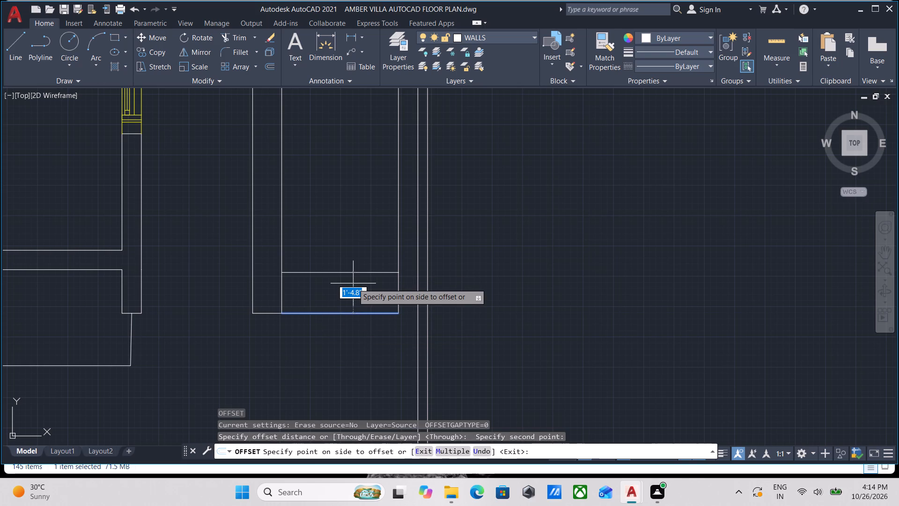
key(5)
key(shift+quotedbl)
key(Return)
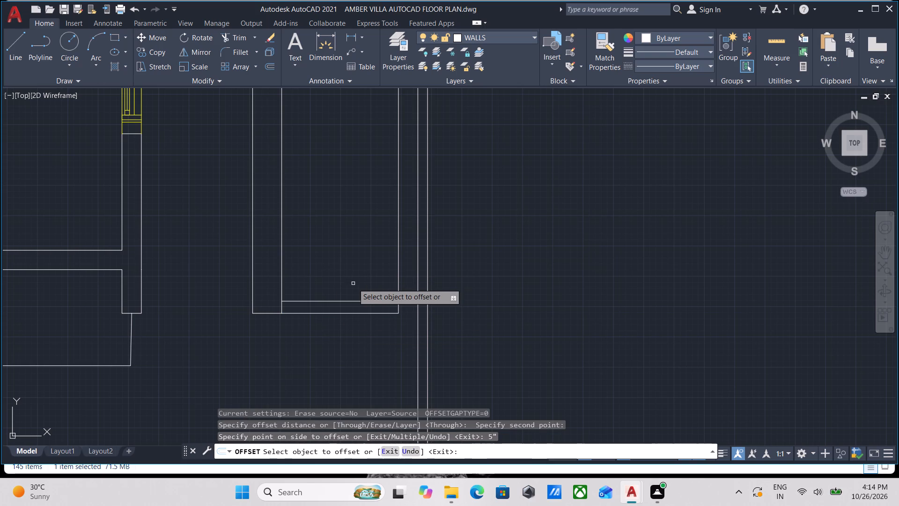
key(Escape)
Offset the new line just inside the strip's southern end 5' to the north.
scroll(368, 332, up, 2)
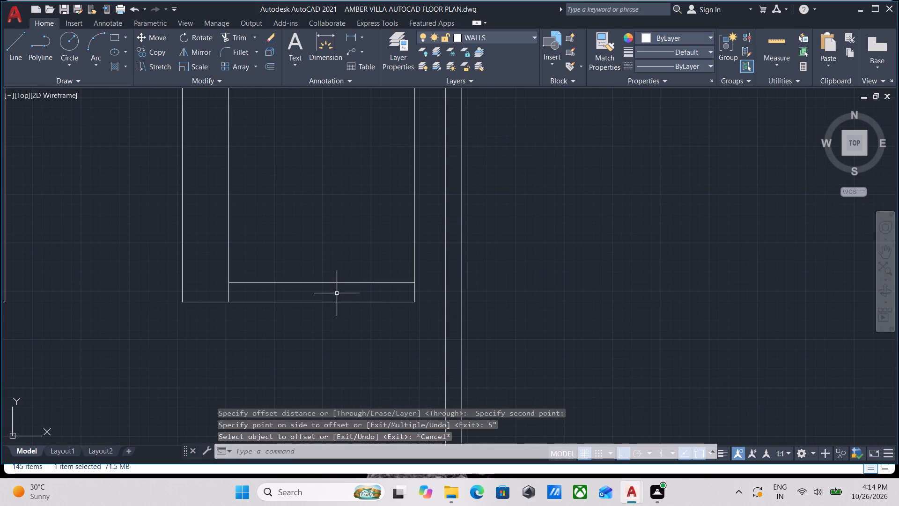
click(337, 293)
click(309, 250)
middle_drag(301, 260, 296, 323)
key(o)
key(Return)
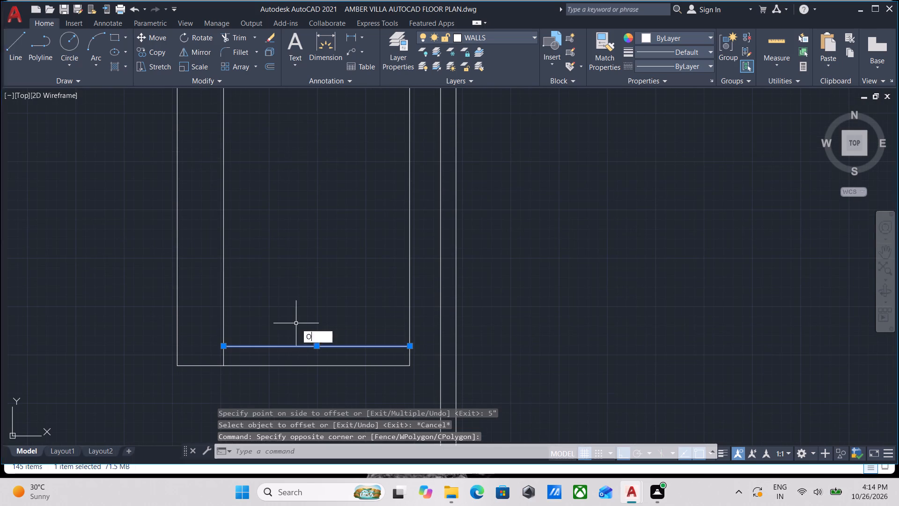
click(316, 347)
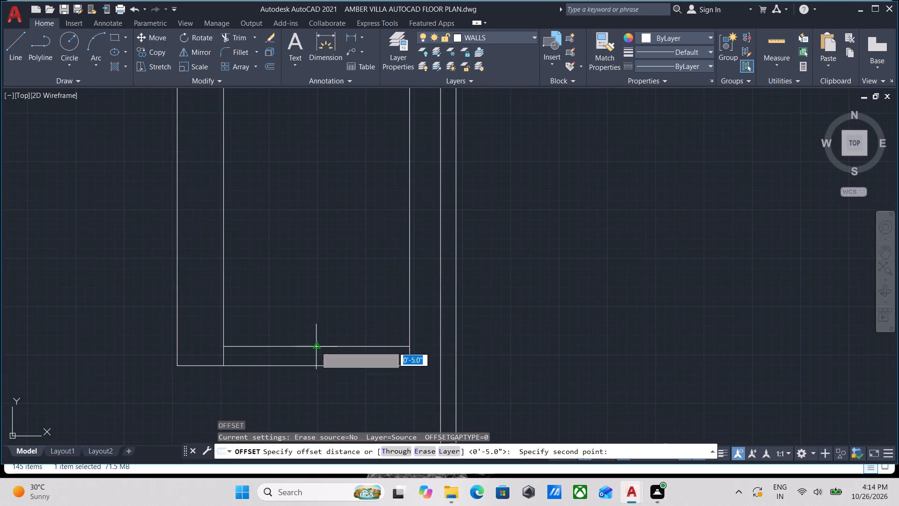
click(317, 249)
text(5')
key(Return)
Offset the new cross line in the strip's southern part 5" to the north to form a pair.
scroll(326, 271, down, 1)
middle_drag(326, 271, 372, 415)
scroll(349, 333, down, 2)
middle_drag(349, 333, 354, 349)
scroll(358, 349, up, 1)
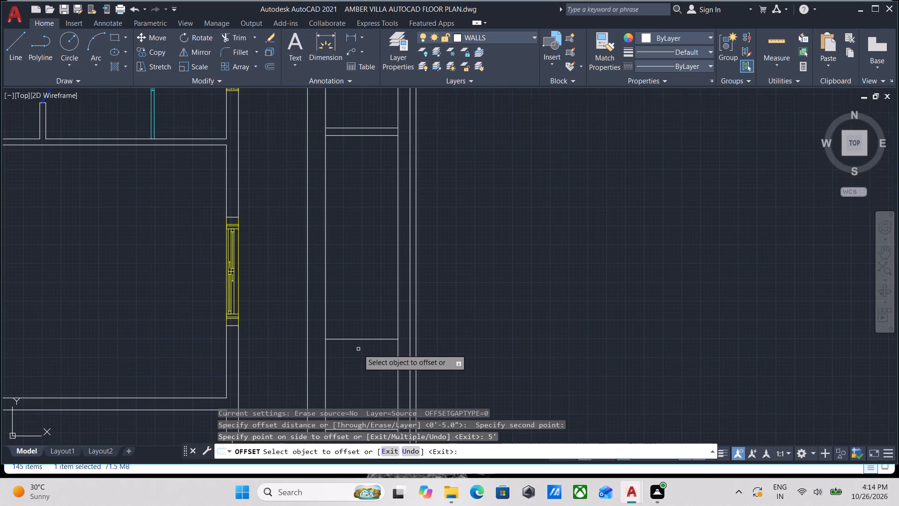
click(365, 338)
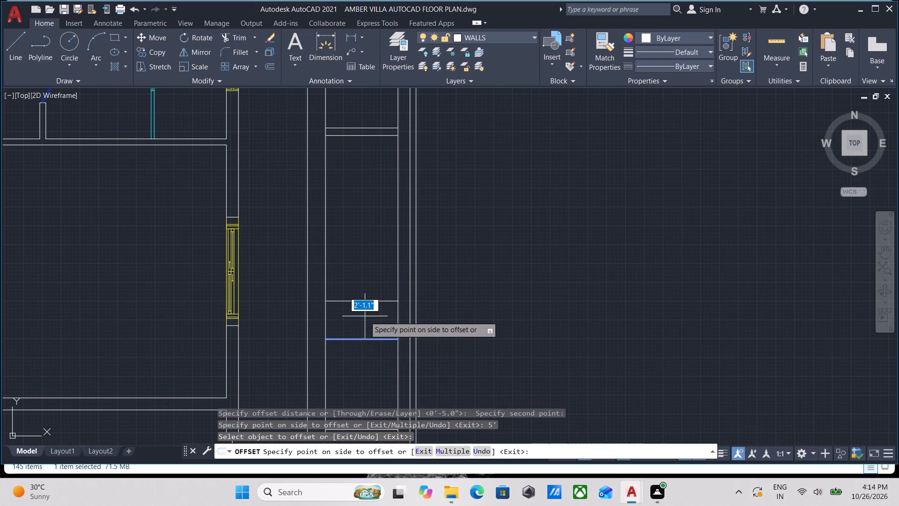
key(5)
key(shift+quotedbl)
key(Return)
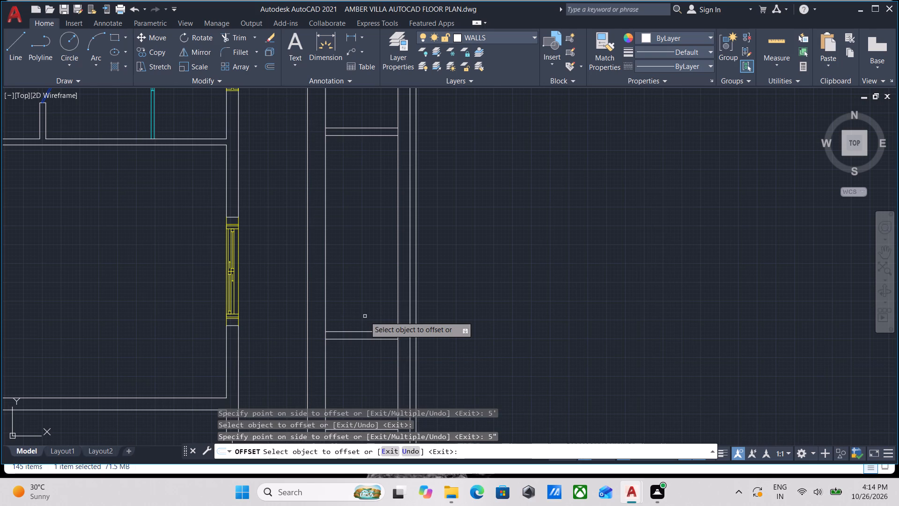
Offset the northern line of this southern cross-line pair another 5' to the north.
scroll(377, 313, down, 1)
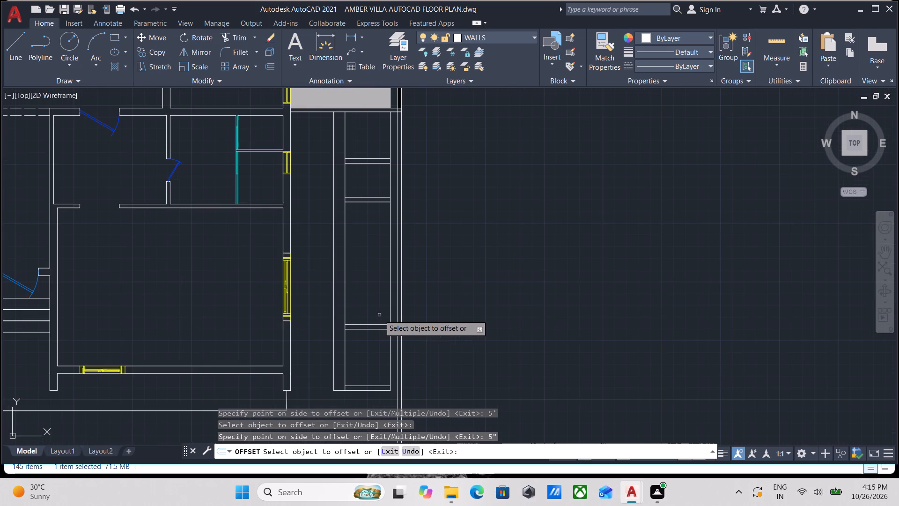
scroll(376, 321, up, 1)
click(369, 326)
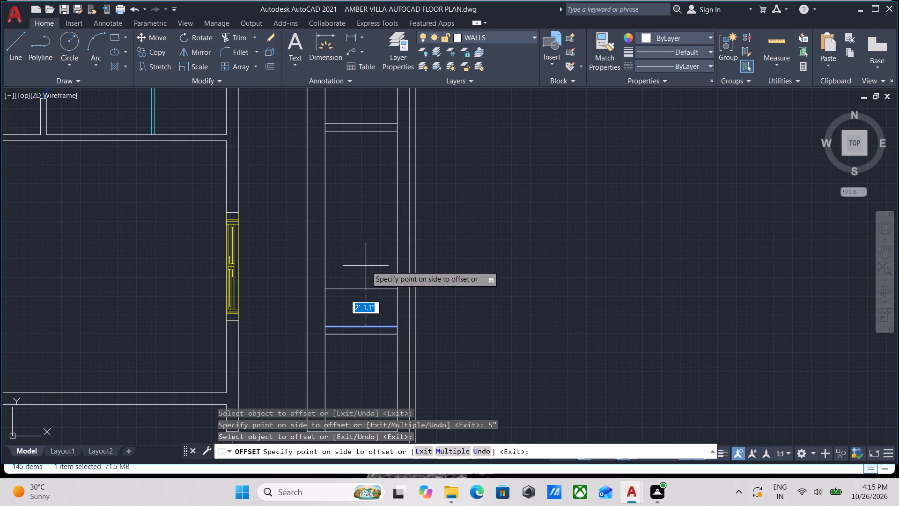
text(5')
key(Return)
Offset the newest cross line in the middle of the strip 5" to the north to complete its pair.
middle_drag(366, 266, 379, 353)
click(371, 325)
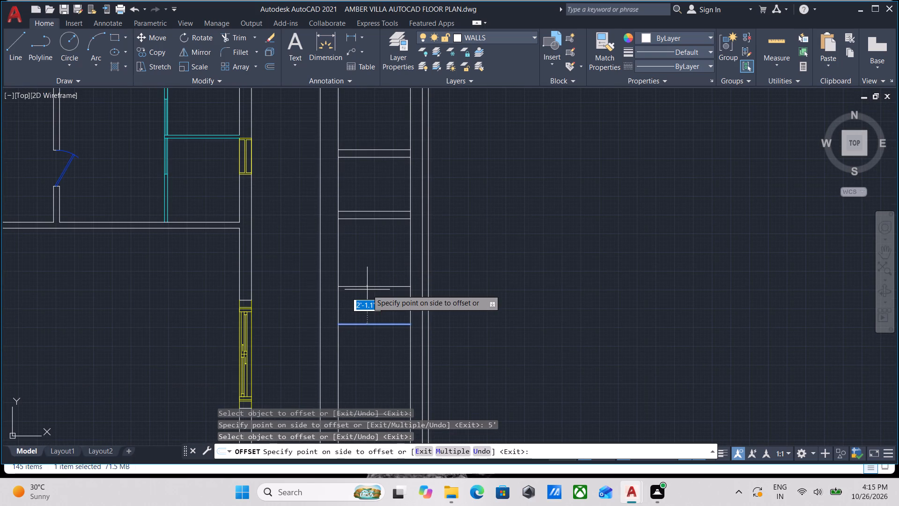
key(5)
key(shift+quotedbl)
key(shift+Return)
key(Escape)
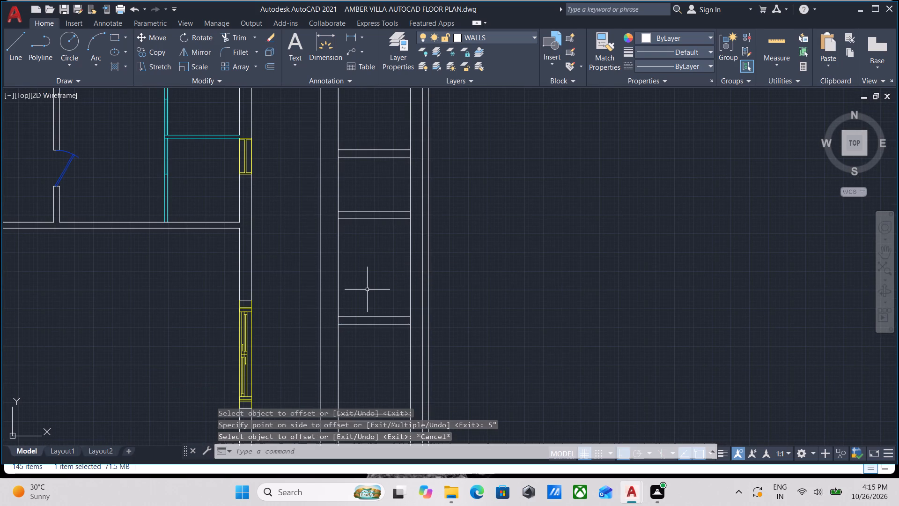
Trim both long side lines of the eastern strip between the two lines of the northernmost cross-line pair.
scroll(369, 263, down, 2)
middle_drag(370, 264, 328, 279)
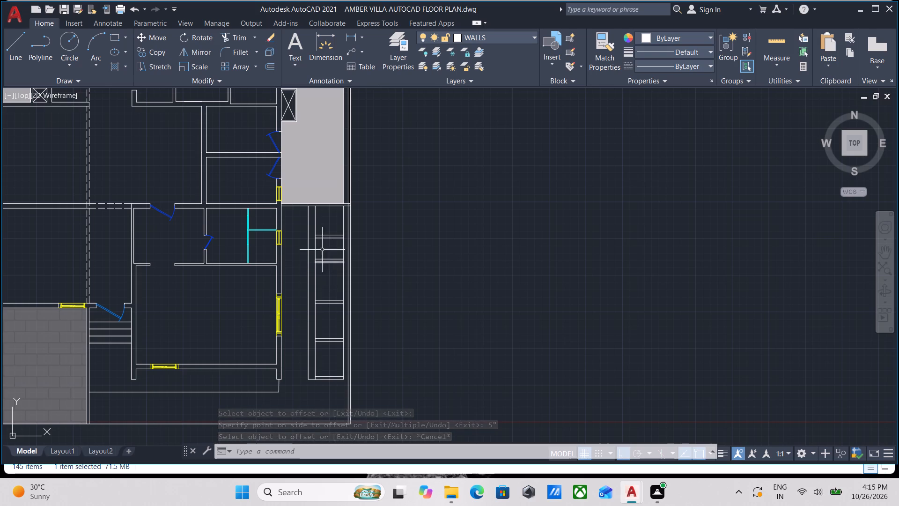
scroll(315, 235, up, 2)
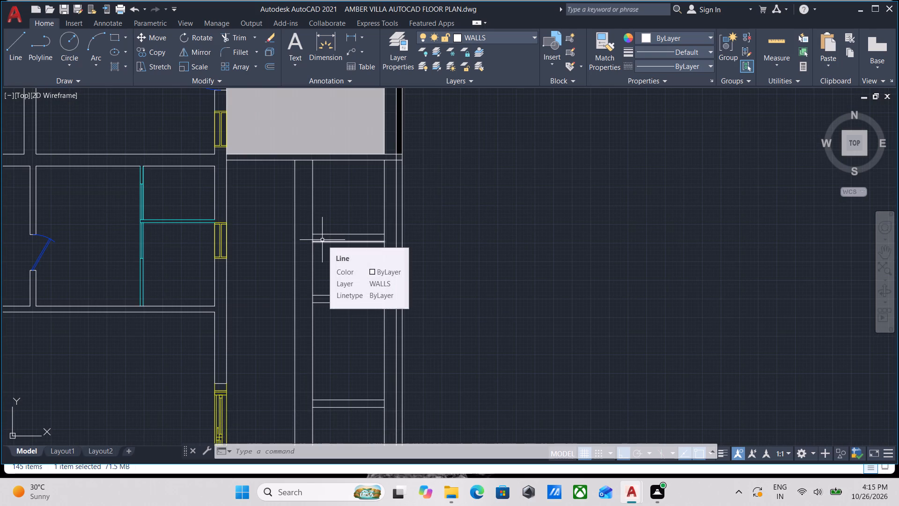
scroll(339, 240, up, 2)
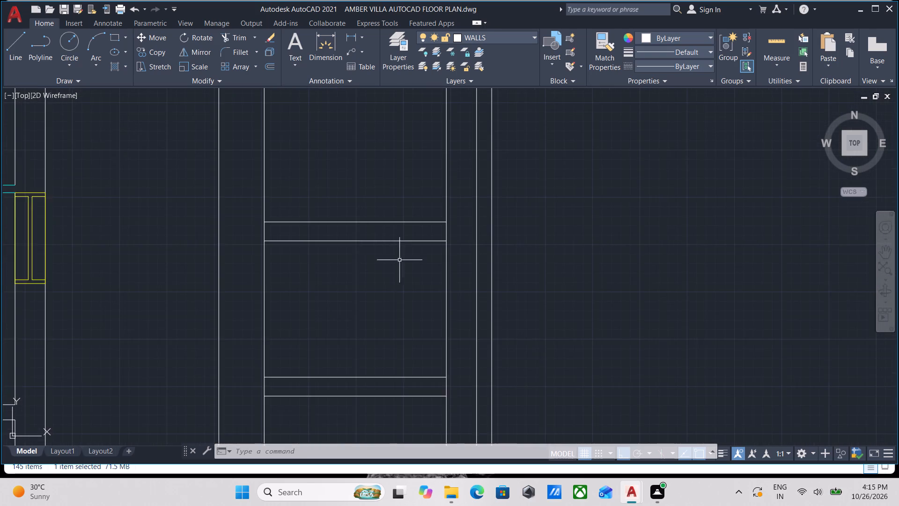
scroll(411, 264, down, 1)
middle_drag(411, 264, 332, 219)
scroll(355, 204, up, 1)
scroll(355, 204, down, 2)
middle_drag(360, 228, 413, 355)
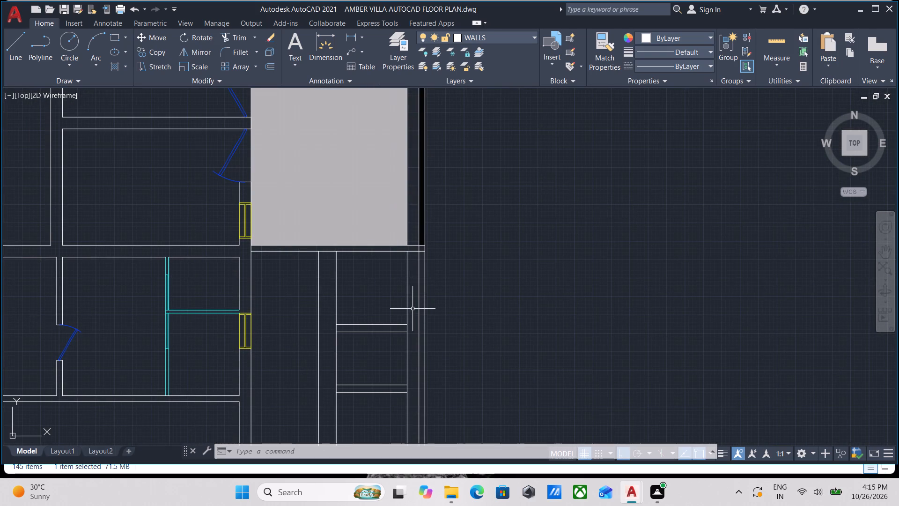
middle_drag(413, 316, 371, 252)
scroll(354, 273, up, 1)
middle_drag(354, 273, 354, 274)
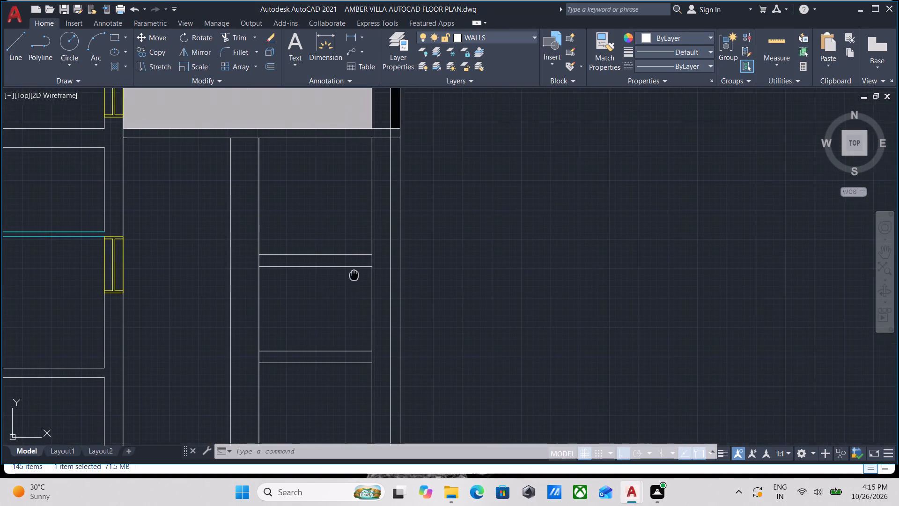
middle_drag(354, 274, 362, 278)
middle_click(272, 280)
text(TR)
key(Return)
scroll(275, 280, up, 2)
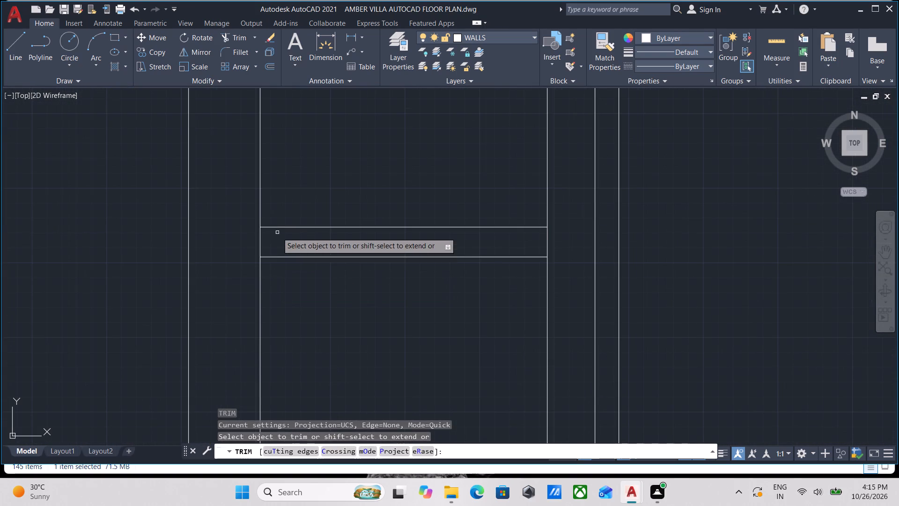
click(279, 241)
click(218, 240)
click(523, 243)
click(568, 240)
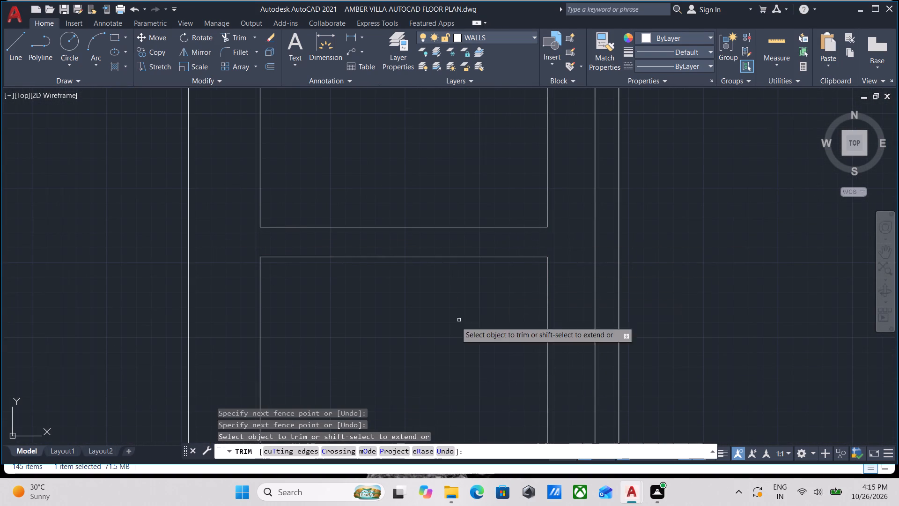
Trim both long side lines between the two lines of the second cross-line pair from the north.
scroll(432, 329, down, 2)
middle_drag(431, 326, 395, 239)
scroll(321, 327, up, 3)
click(366, 243)
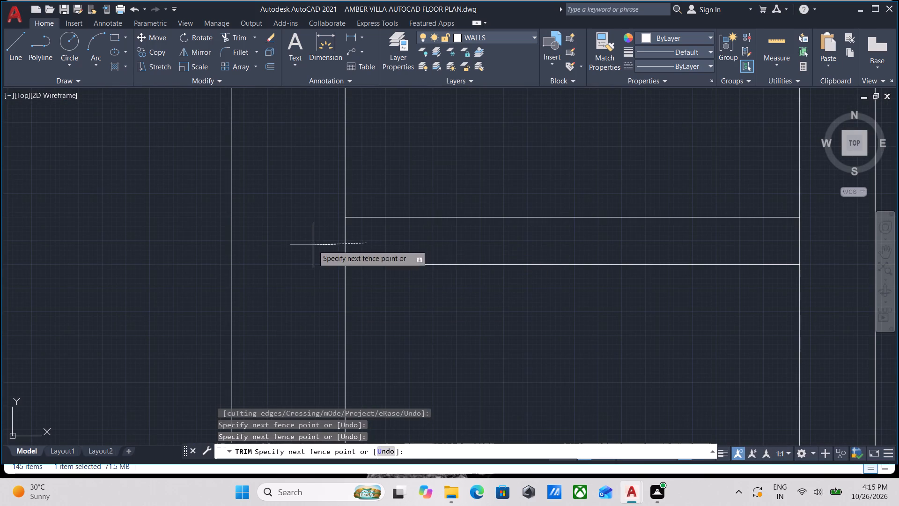
click(313, 245)
middle_drag(472, 244, 227, 272)
click(534, 264)
click(600, 264)
scroll(416, 314, down, 1)
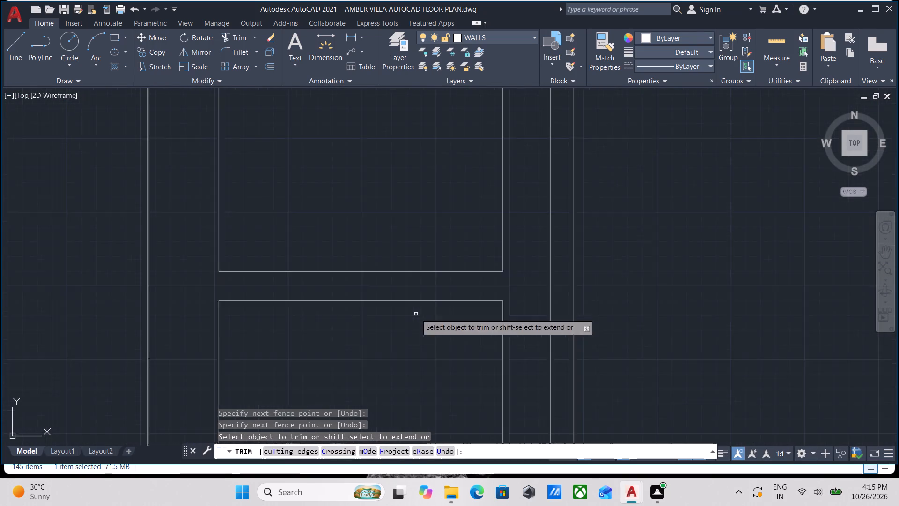
Trim both long side lines of the eastern strip between the two lines of the third cross-line pair from the north.
middle_drag(416, 314, 462, 260)
scroll(350, 379, down, 1)
middle_drag(356, 371, 424, 279)
middle_drag(410, 365, 444, 259)
scroll(458, 275, down, 2)
scroll(444, 314, up, 3)
click(418, 298)
click(346, 292)
middle_drag(426, 295, 319, 292)
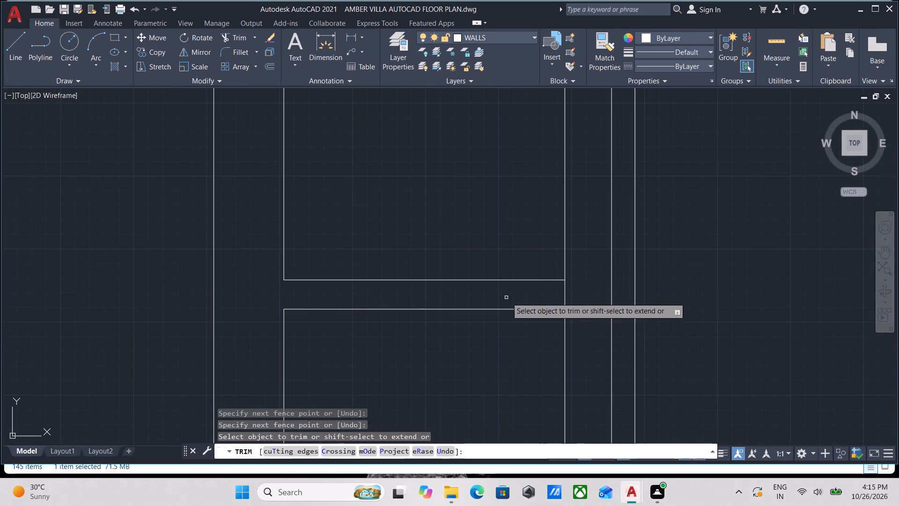
click(558, 295)
click(606, 293)
Trim both long side lines of the strip between the two lines of the fourth cross-line pair and finish trimming.
scroll(409, 325, down, 2)
middle_drag(409, 325, 407, 278)
scroll(419, 375, down, 2)
middle_drag(419, 373, 415, 327)
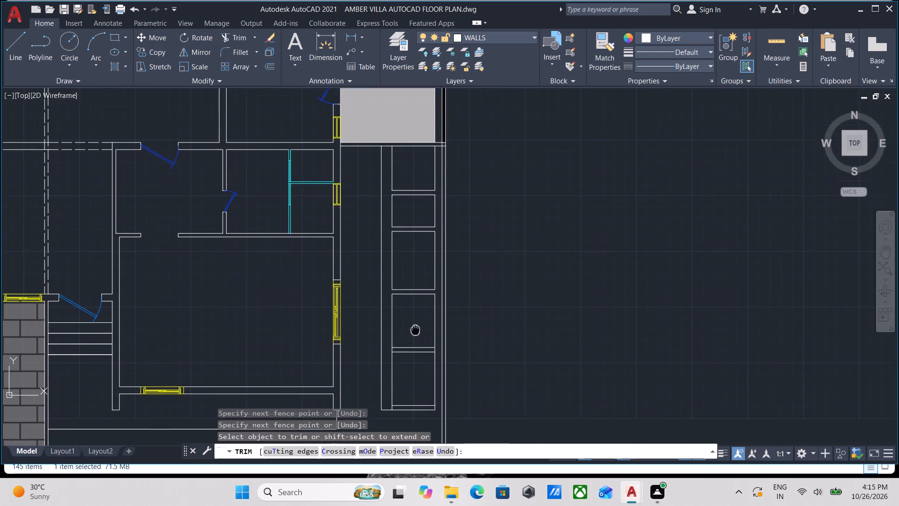
middle_drag(415, 327, 415, 317)
scroll(404, 331, up, 3)
click(376, 341)
click(346, 341)
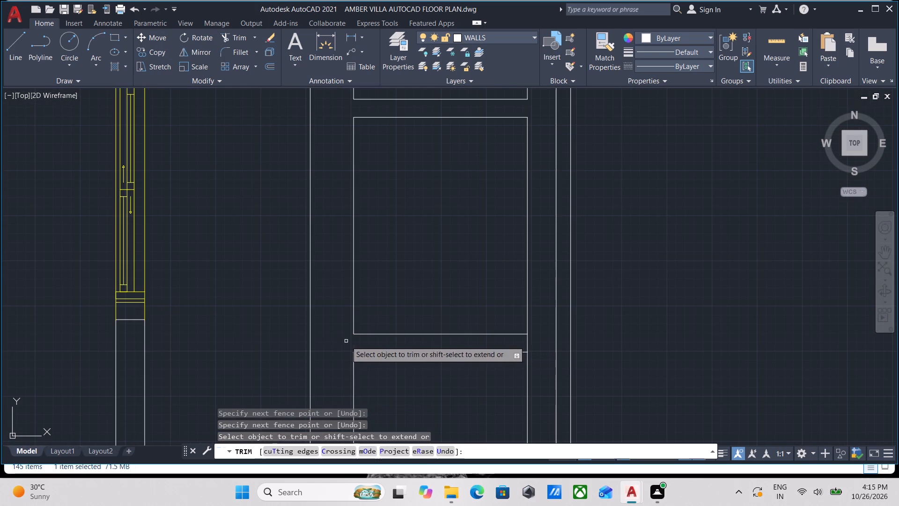
drag(513, 342, 522, 343)
click(545, 343)
click(512, 342)
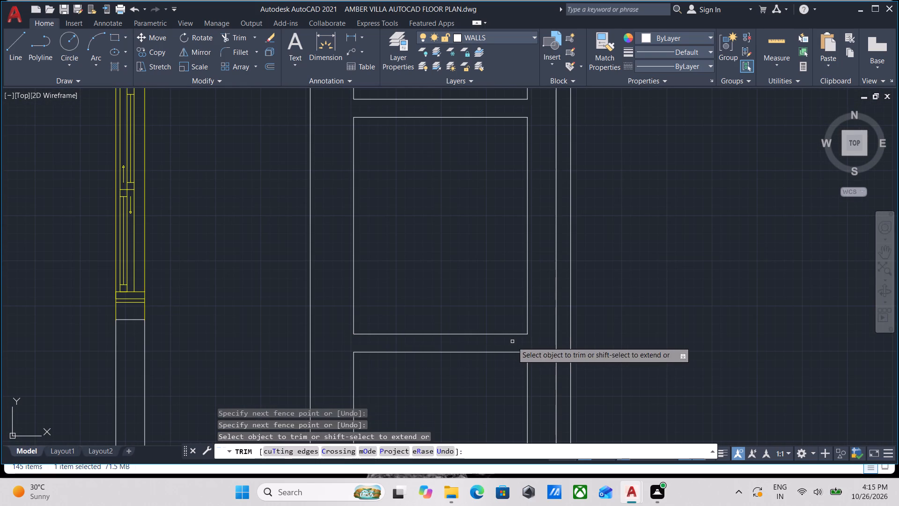
key(Escape)
Start a hatch, change its type to Pattern and choose the GRAVEL pattern.
scroll(483, 342, down, 2)
middle_drag(359, 326, 356, 354)
key(h)
key(Return)
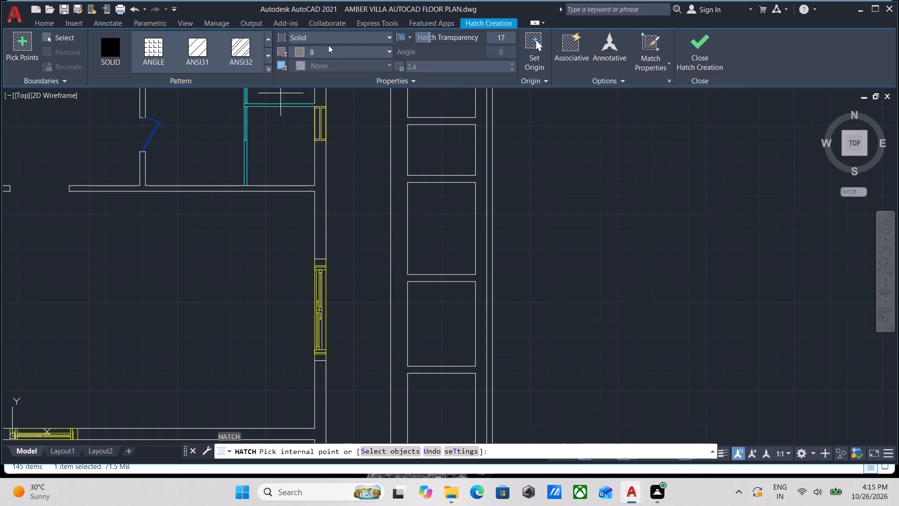
click(358, 36)
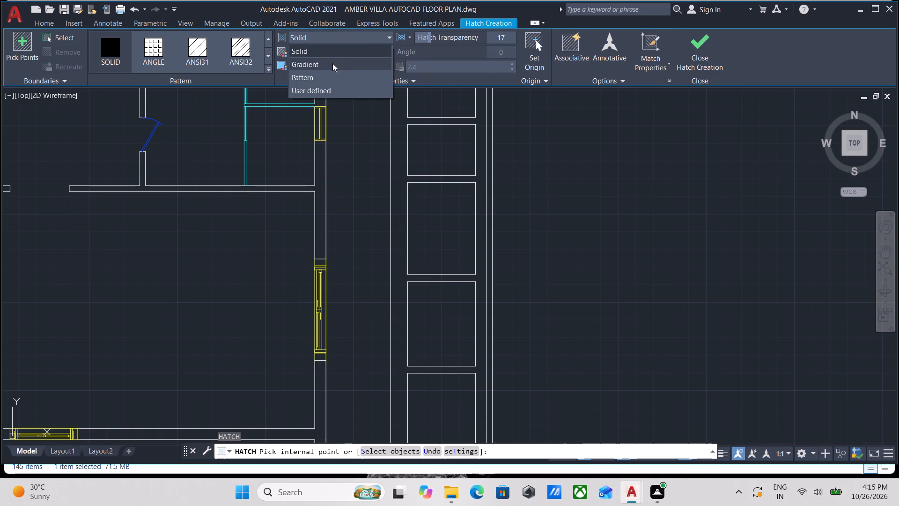
click(332, 63)
click(359, 34)
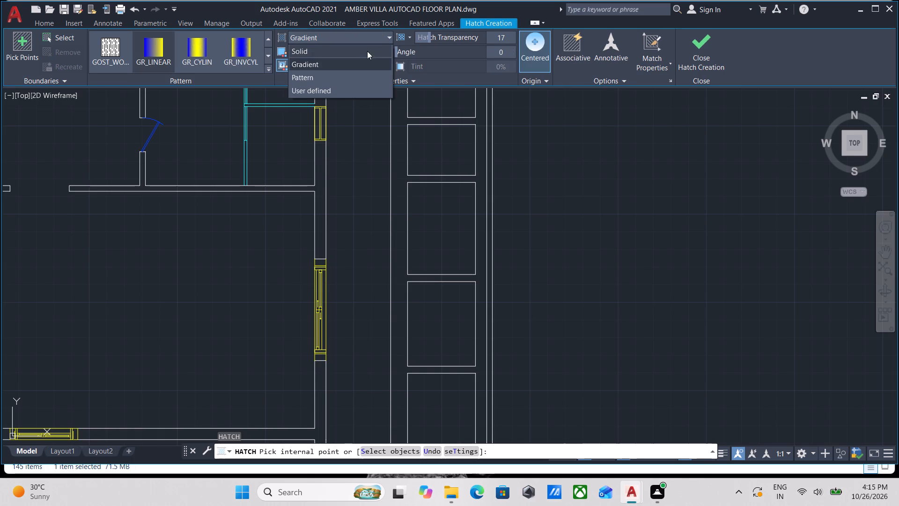
click(348, 74)
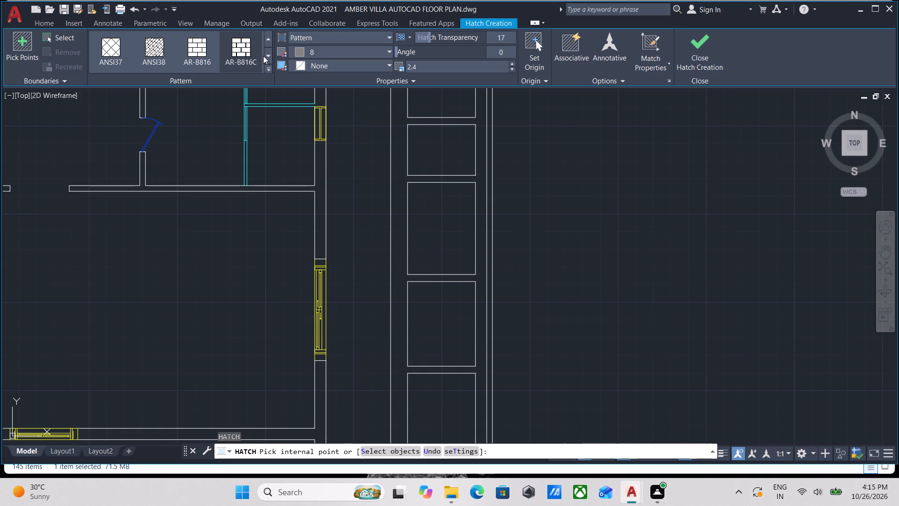
double_click(263, 56)
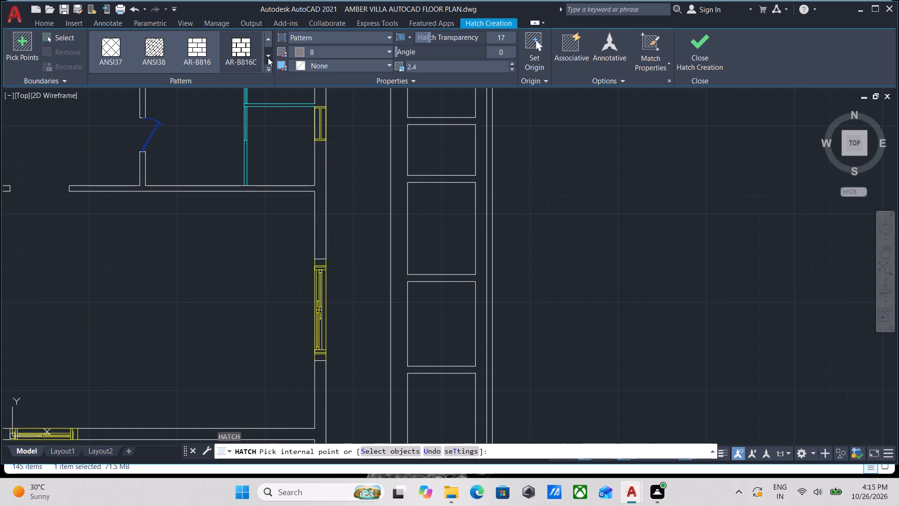
triple_click(267, 57)
click(267, 57)
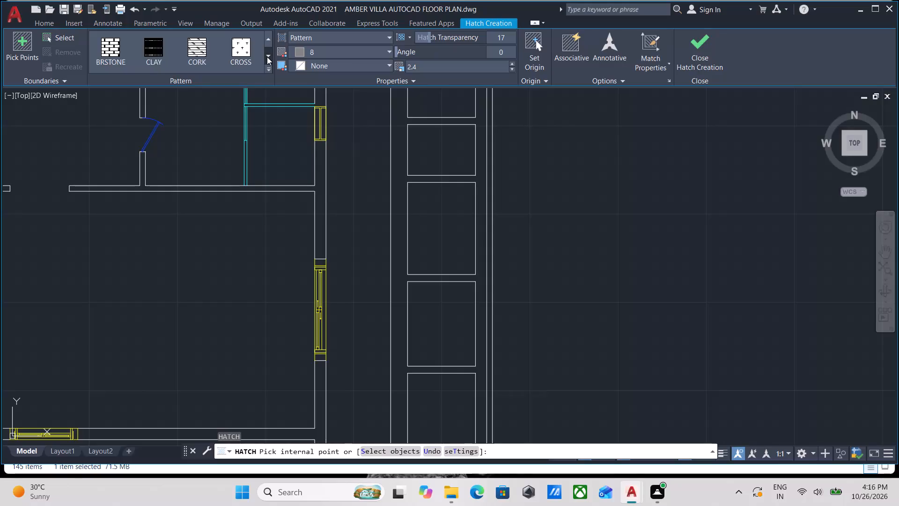
click(267, 57)
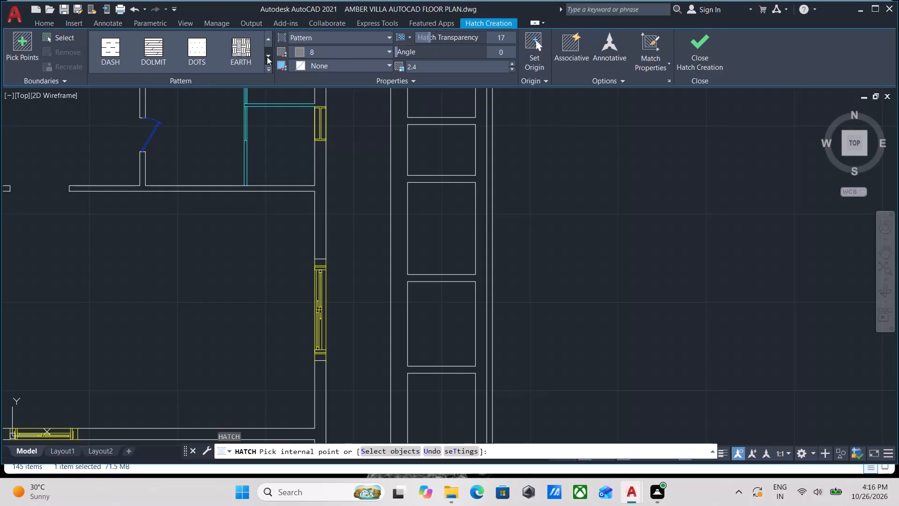
click(267, 57)
click(267, 57)
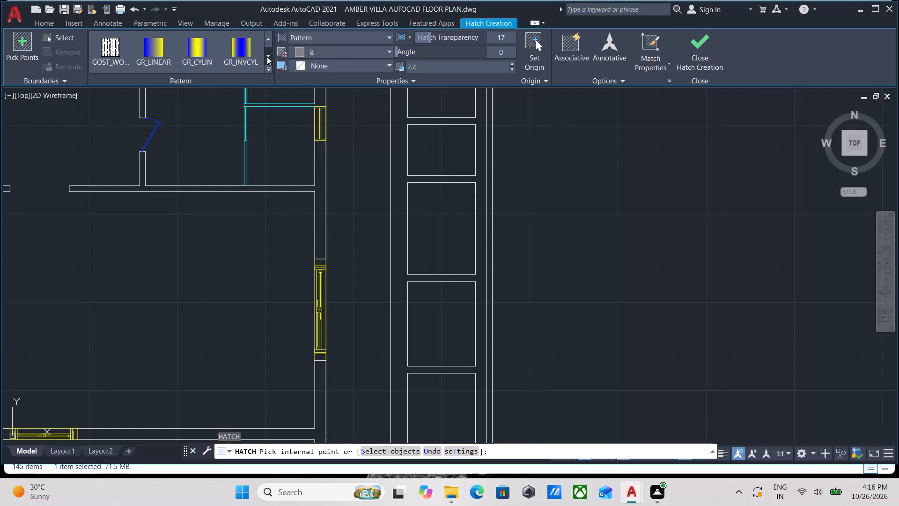
click(267, 57)
double_click(267, 57)
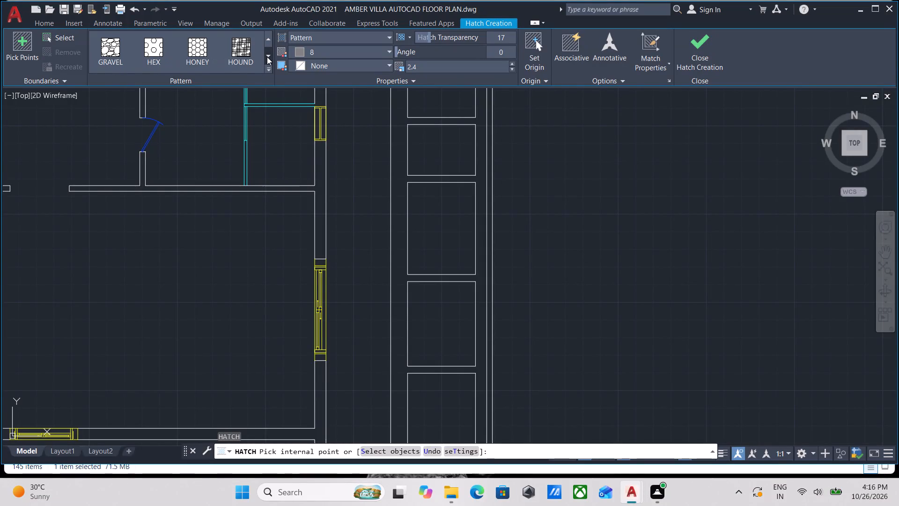
click(115, 50)
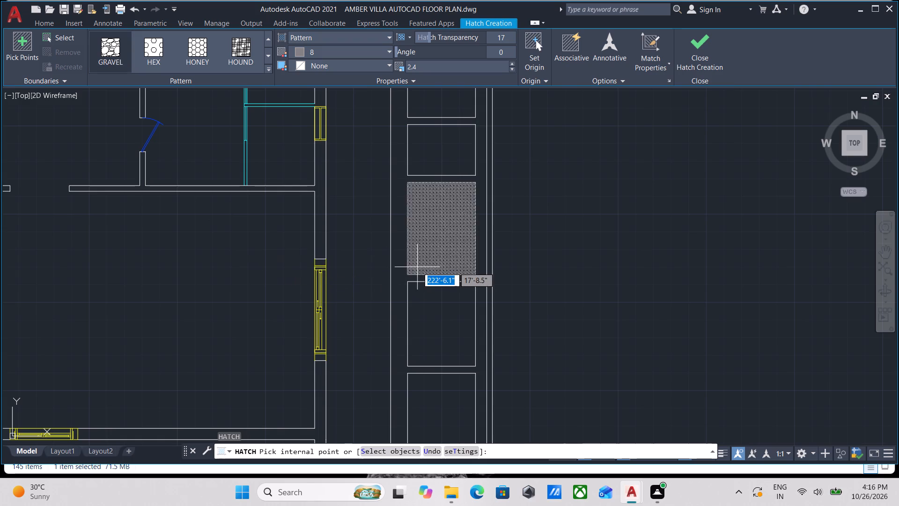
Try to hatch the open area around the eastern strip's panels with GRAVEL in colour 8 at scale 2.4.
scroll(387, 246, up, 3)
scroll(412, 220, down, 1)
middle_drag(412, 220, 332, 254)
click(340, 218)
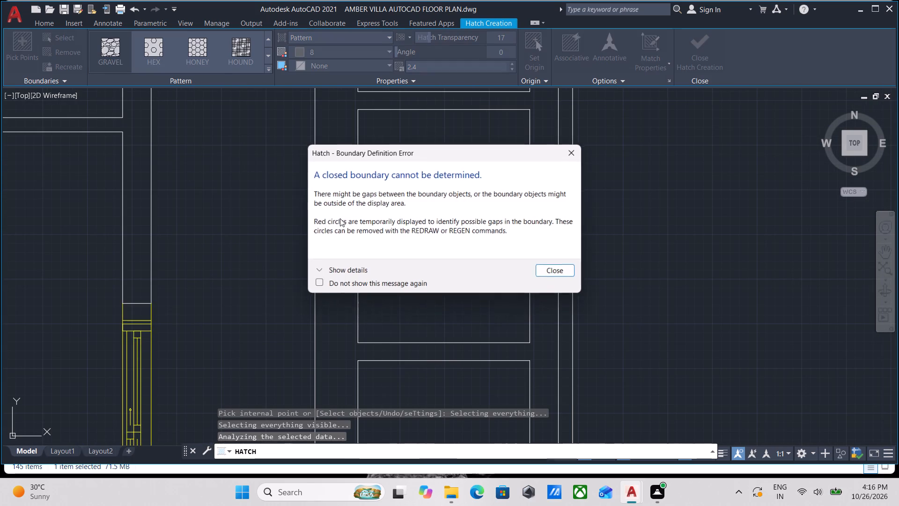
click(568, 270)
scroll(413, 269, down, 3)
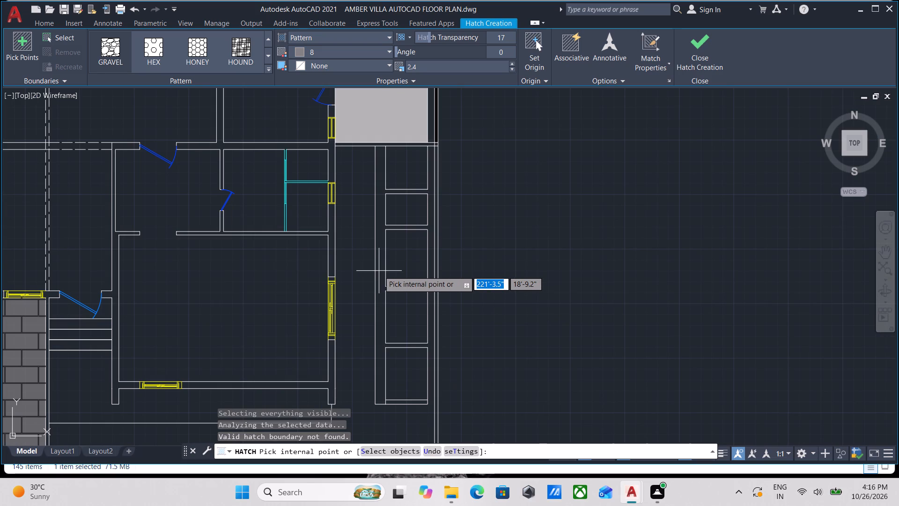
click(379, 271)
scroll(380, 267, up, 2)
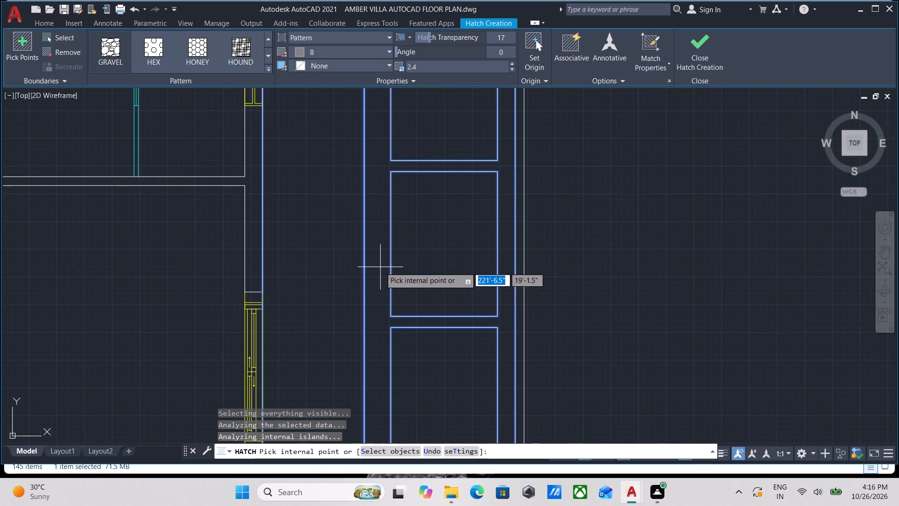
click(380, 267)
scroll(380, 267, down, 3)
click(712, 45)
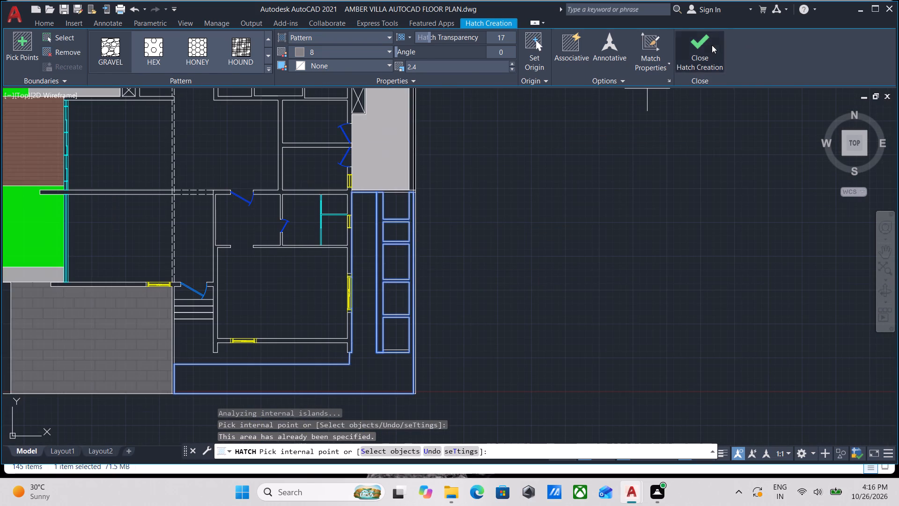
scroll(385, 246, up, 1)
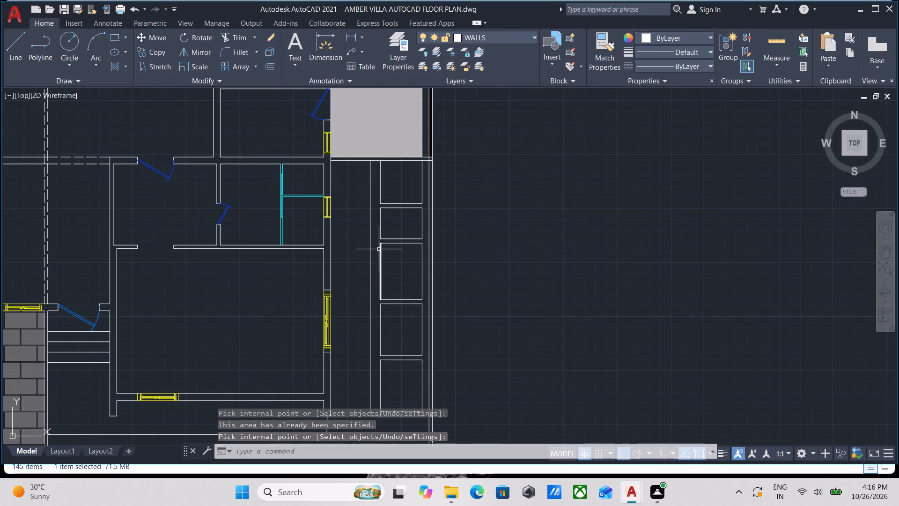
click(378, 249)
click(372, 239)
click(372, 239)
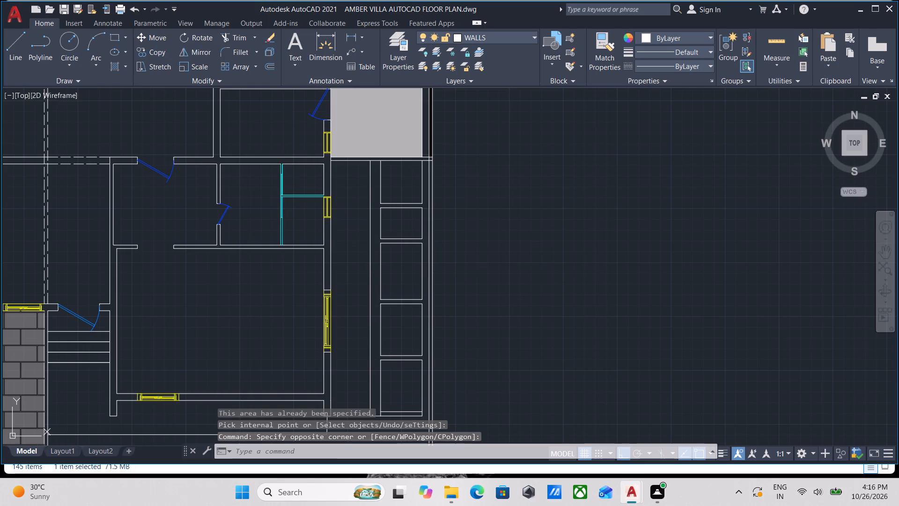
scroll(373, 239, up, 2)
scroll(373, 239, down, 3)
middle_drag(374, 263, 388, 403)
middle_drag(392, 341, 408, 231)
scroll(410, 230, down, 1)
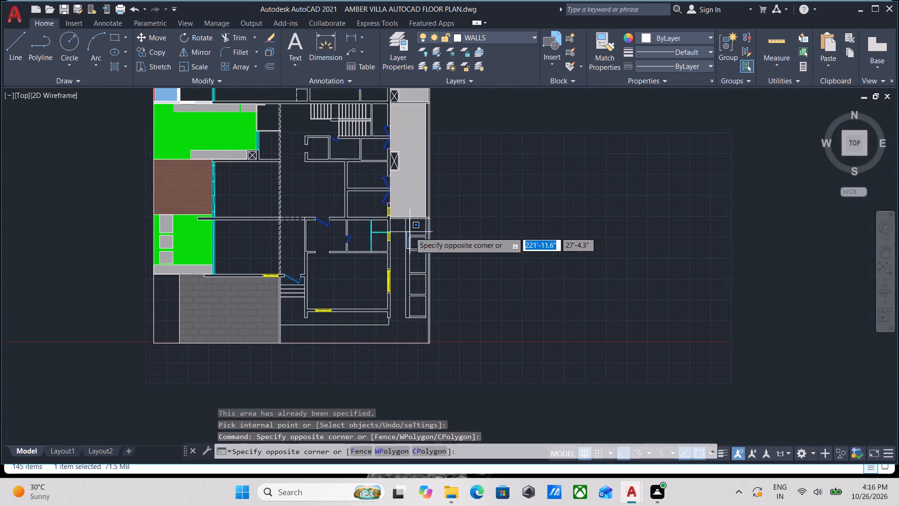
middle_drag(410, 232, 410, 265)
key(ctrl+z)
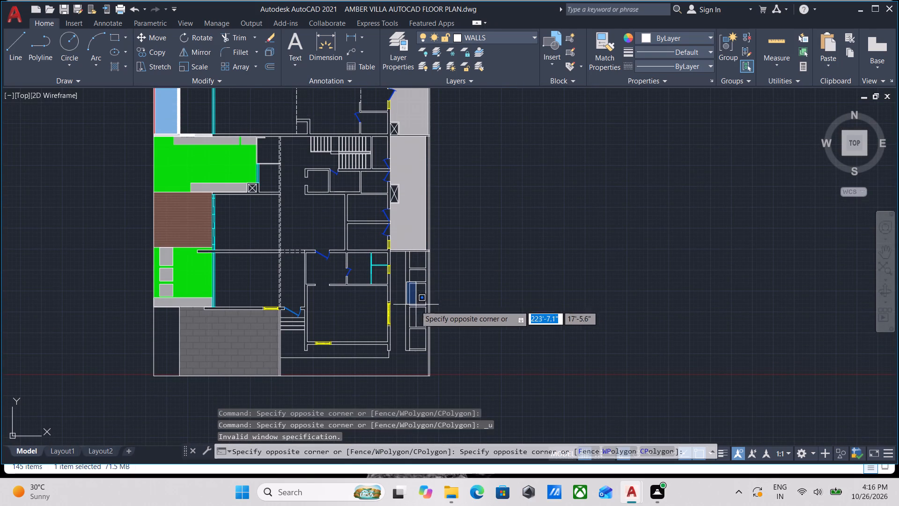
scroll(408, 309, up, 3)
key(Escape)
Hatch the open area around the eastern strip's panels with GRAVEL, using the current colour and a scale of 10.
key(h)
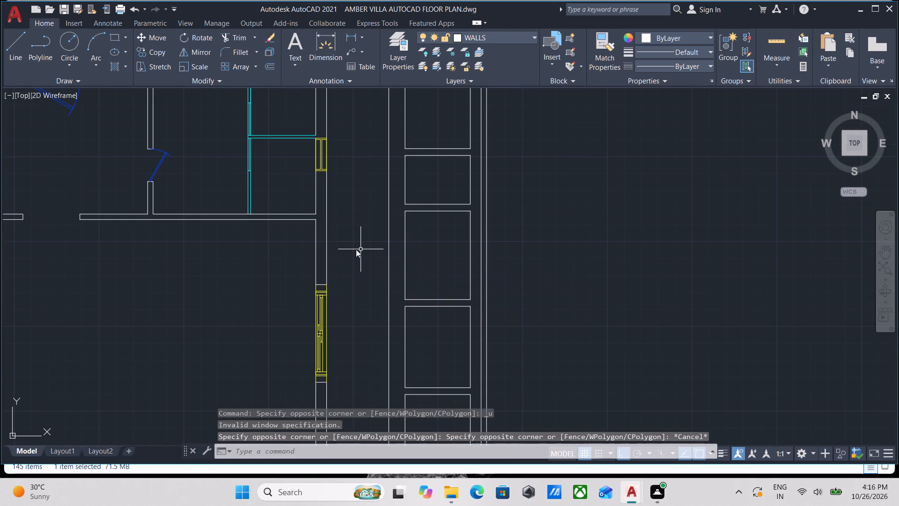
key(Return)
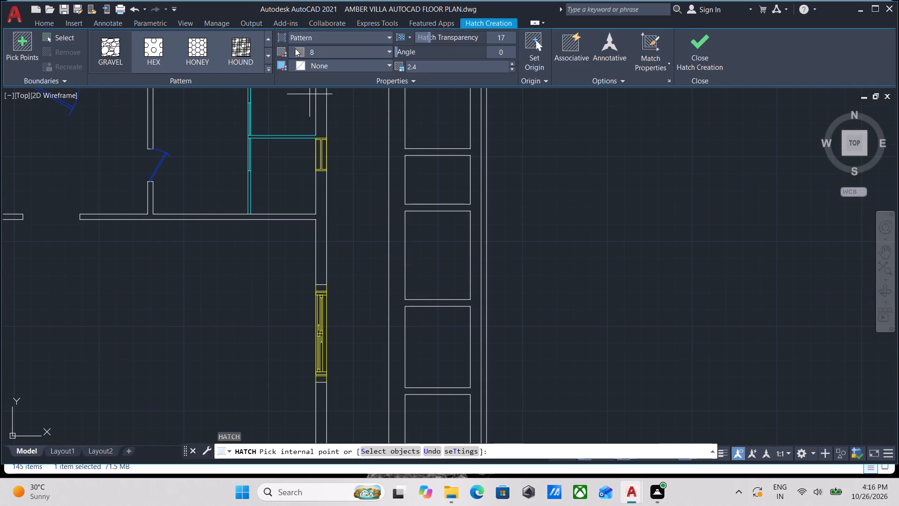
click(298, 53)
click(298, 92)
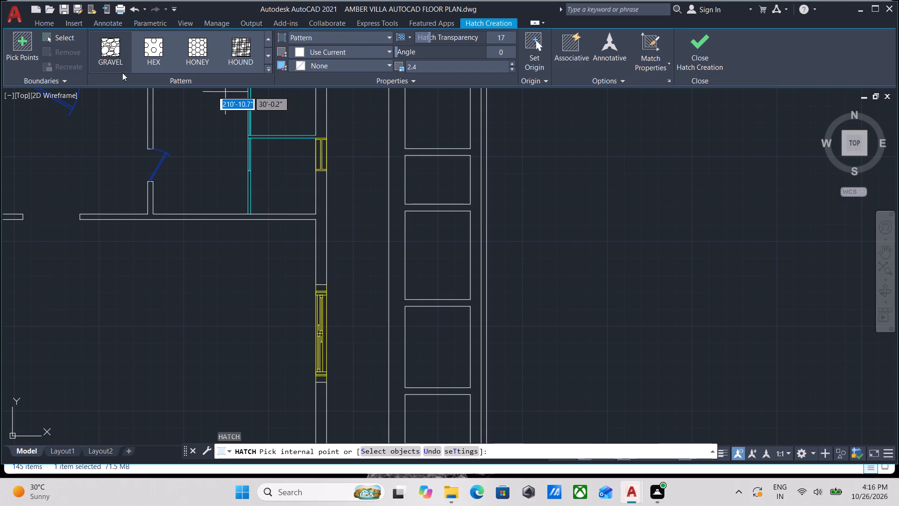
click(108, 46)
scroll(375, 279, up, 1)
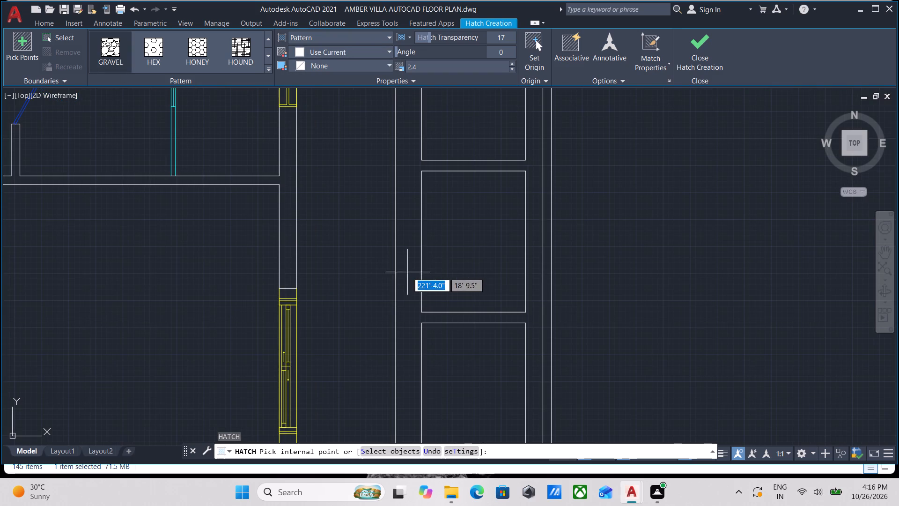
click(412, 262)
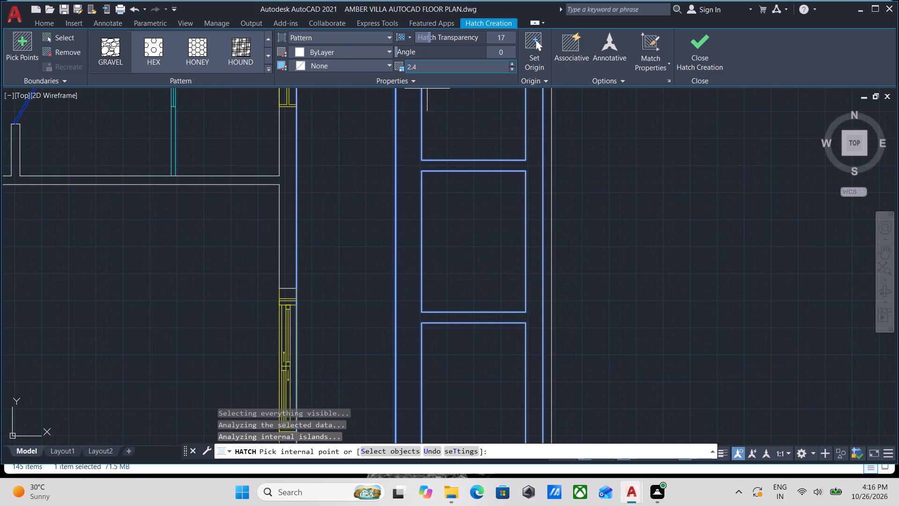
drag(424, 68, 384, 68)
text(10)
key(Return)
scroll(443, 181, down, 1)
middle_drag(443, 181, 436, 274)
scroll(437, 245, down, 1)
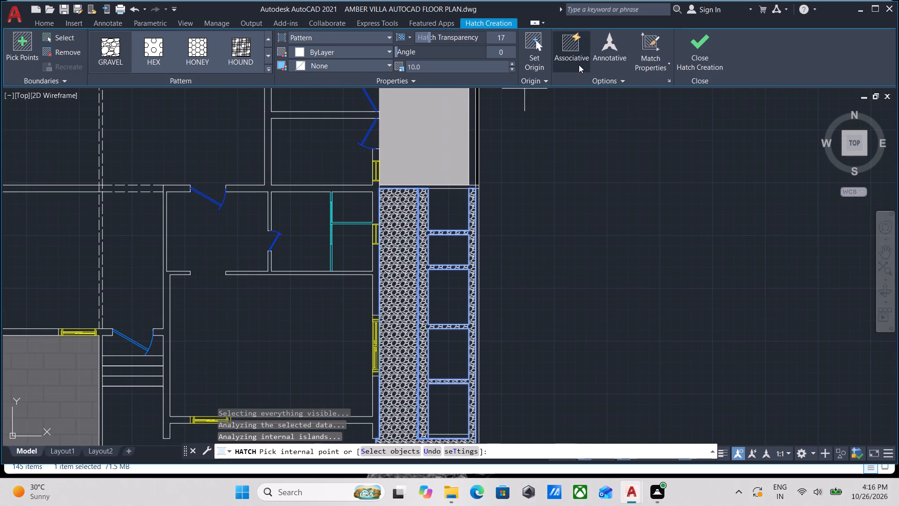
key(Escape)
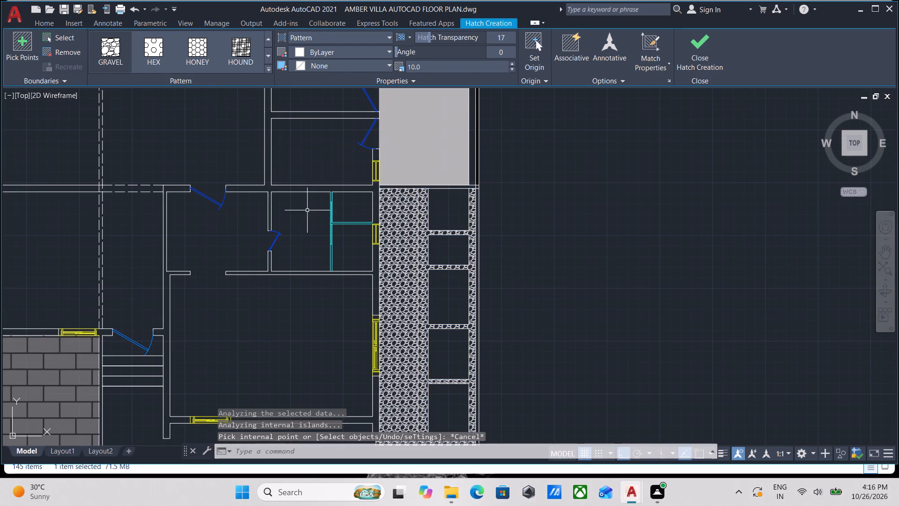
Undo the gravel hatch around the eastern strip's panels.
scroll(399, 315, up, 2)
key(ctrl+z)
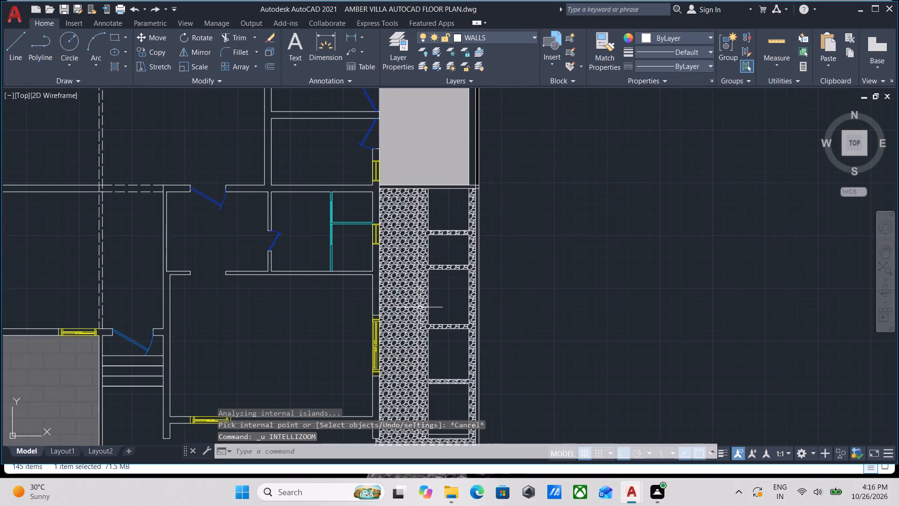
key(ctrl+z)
Draw a horizontal line from the southeast corner of the strip's southern end east to the inner line of the boundary wall.
scroll(436, 307, down, 2)
middle_drag(436, 307, 392, 179)
scroll(380, 276, up, 2)
middle_drag(379, 221, 367, 298)
scroll(406, 301, up, 1)
middle_drag(406, 301, 328, 372)
scroll(328, 372, down, 1)
scroll(339, 353, up, 2)
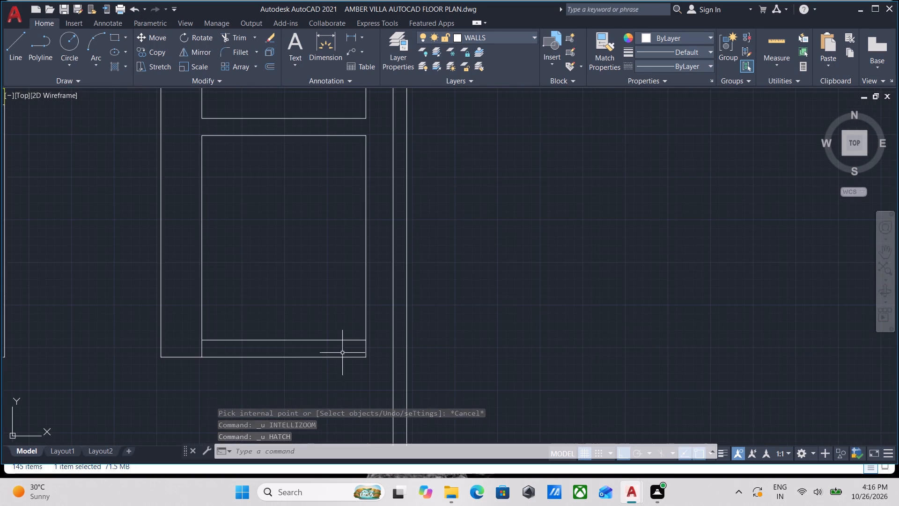
middle_drag(259, 328, 331, 430)
scroll(350, 394, down, 2)
middle_drag(349, 390, 287, 266)
scroll(295, 307, up, 2)
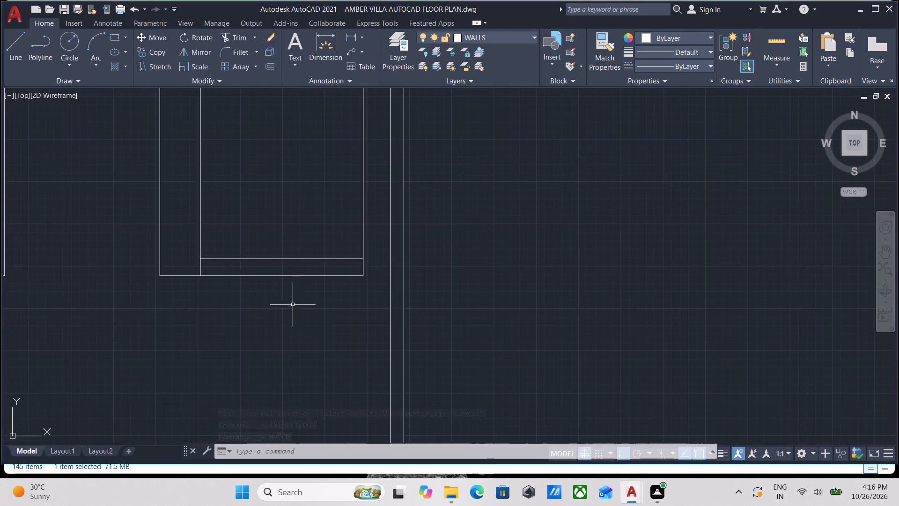
middle_drag(290, 303, 270, 343)
key(grave)
key(Escape)
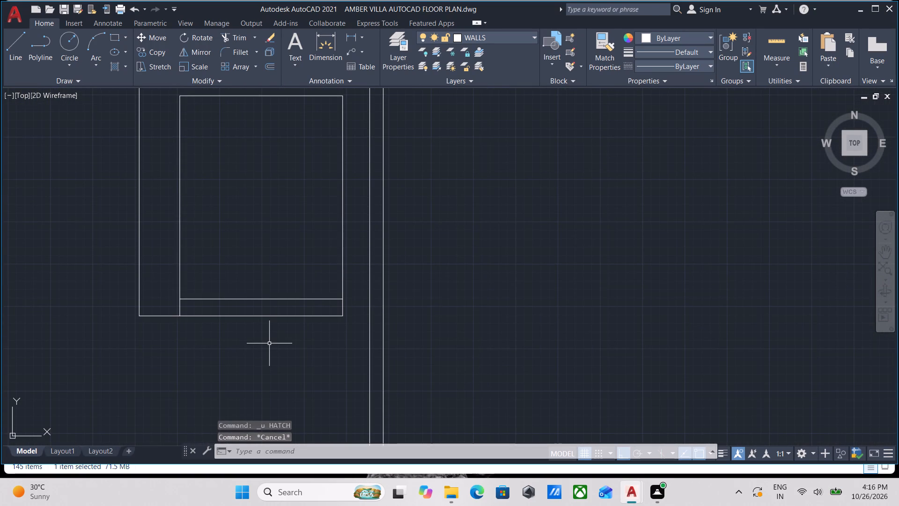
key(l)
key(Return)
scroll(300, 311, up, 2)
click(395, 330)
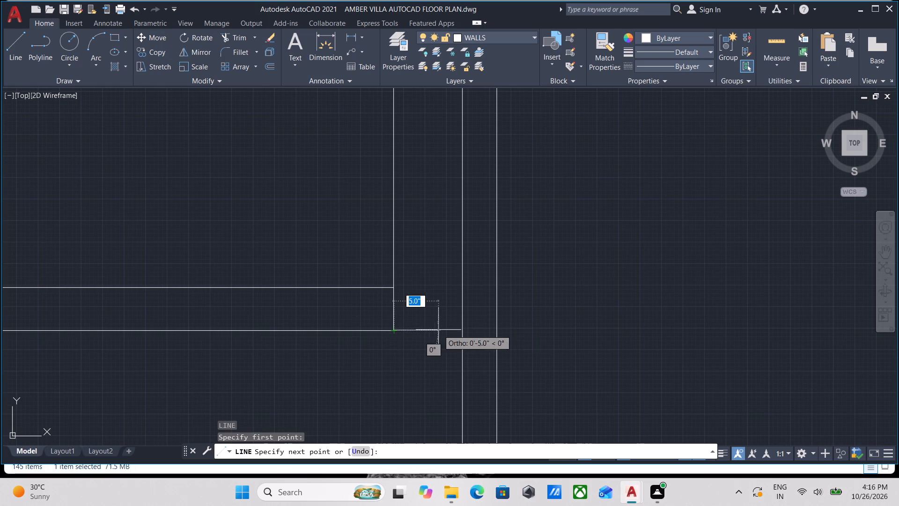
click(464, 329)
key(Escape)
middle_drag(413, 292, 425, 320)
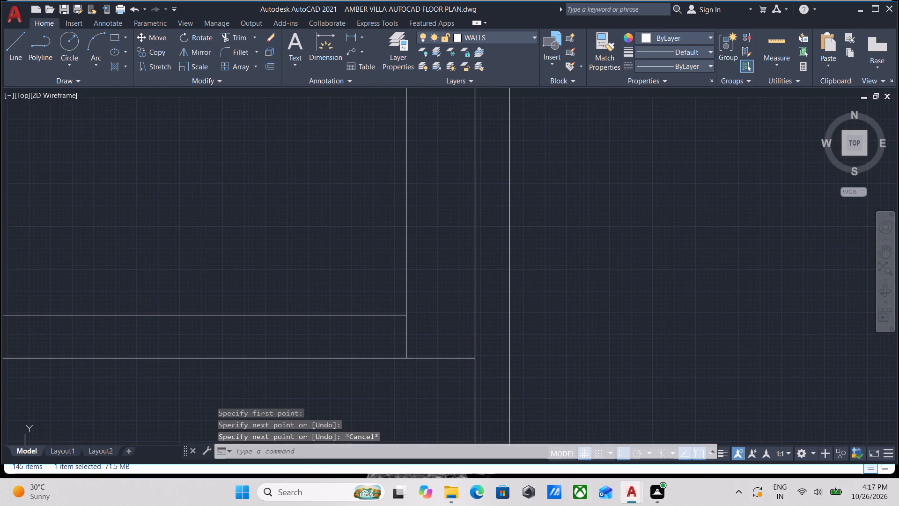
Trim the short vertical line extending below the southeast corner of the strip's southernmost panel.
text(TR)
key(Return)
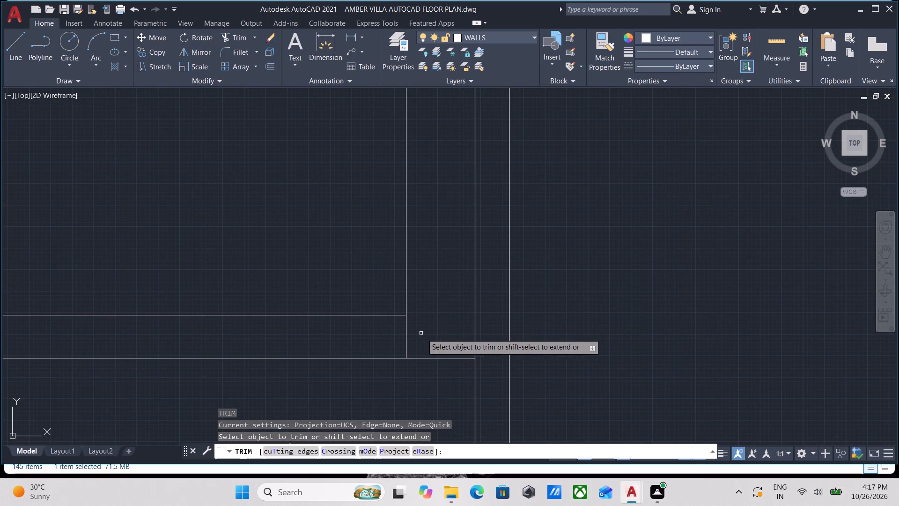
click(422, 335)
click(363, 338)
key(Escape)
Hatch the open area around the eastern strip's panels with the GRAVEL pattern in ByBlock colour.
scroll(372, 321, down, 4)
middle_drag(393, 339, 451, 376)
middle_drag(435, 289, 432, 358)
scroll(435, 289, down, 1)
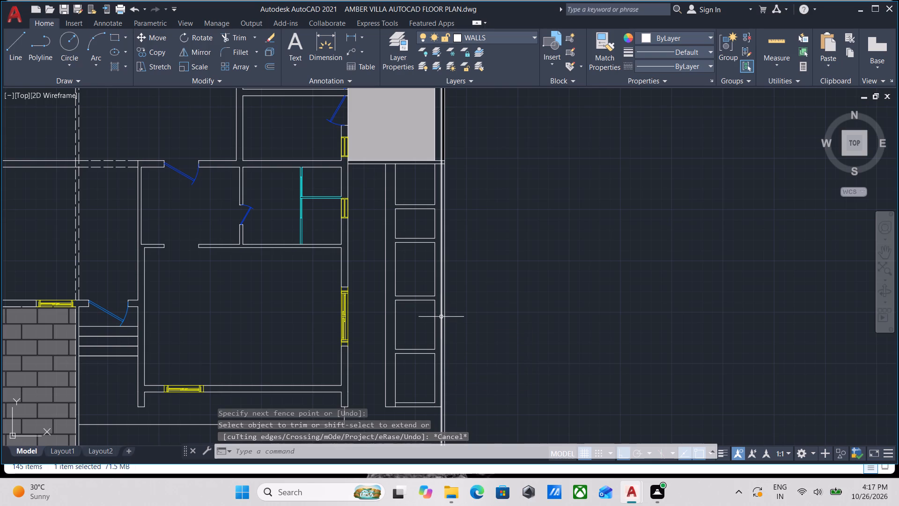
scroll(374, 409, up, 2)
scroll(415, 370, down, 1)
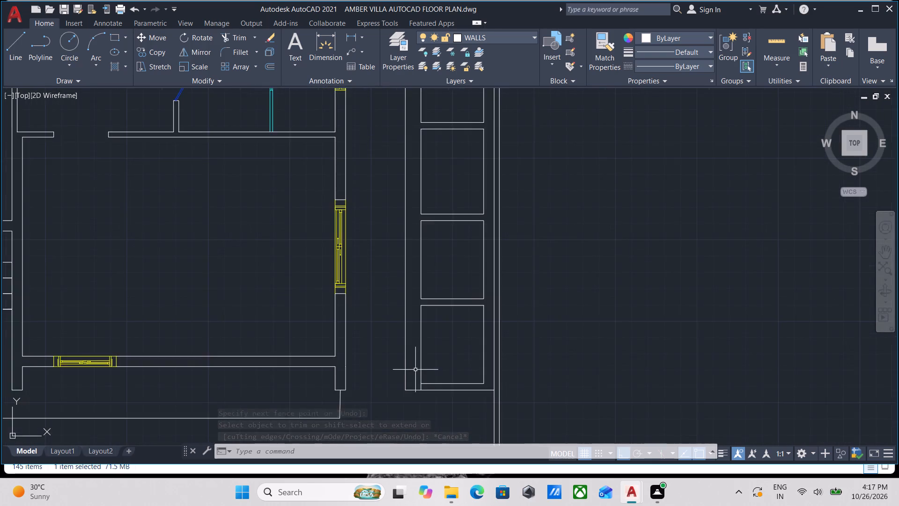
middle_drag(415, 370, 365, 373)
scroll(365, 373, down, 1)
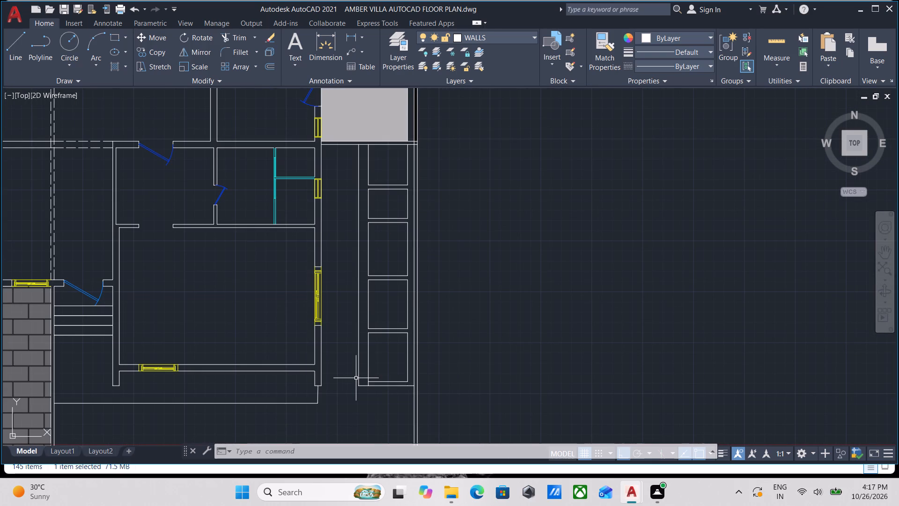
scroll(366, 337, up, 2)
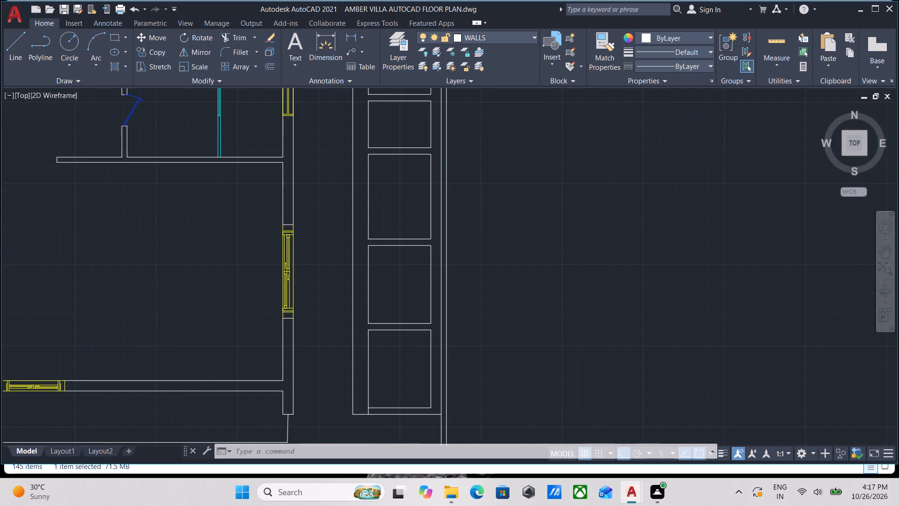
middle_drag(366, 338, 351, 370)
scroll(329, 347, up, 1)
key(h)
key(Return)
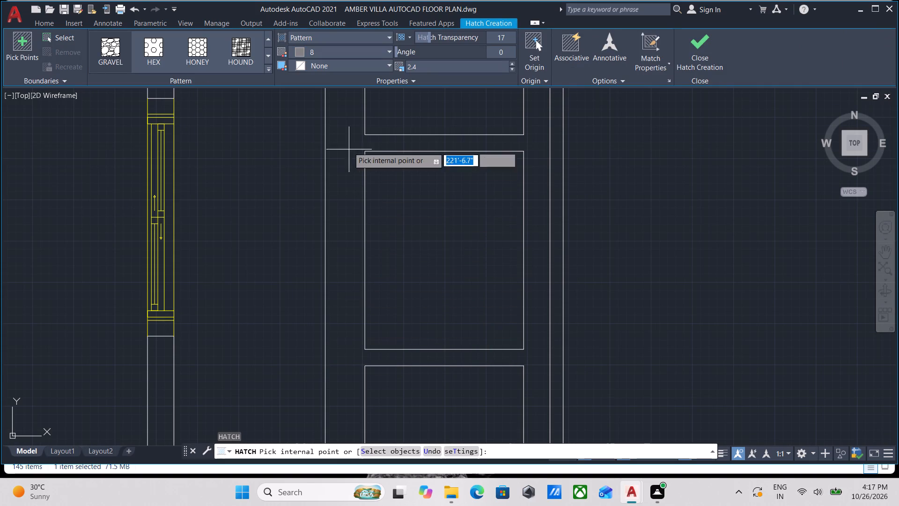
click(299, 54)
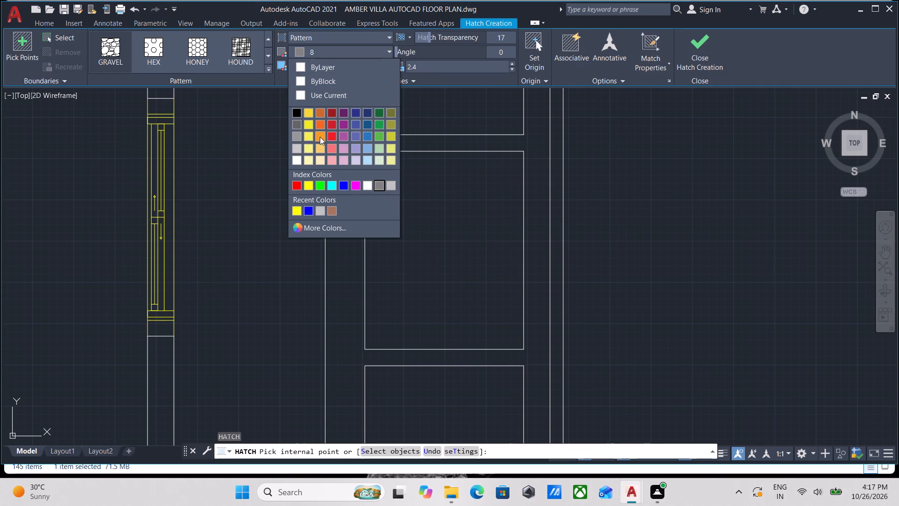
click(303, 83)
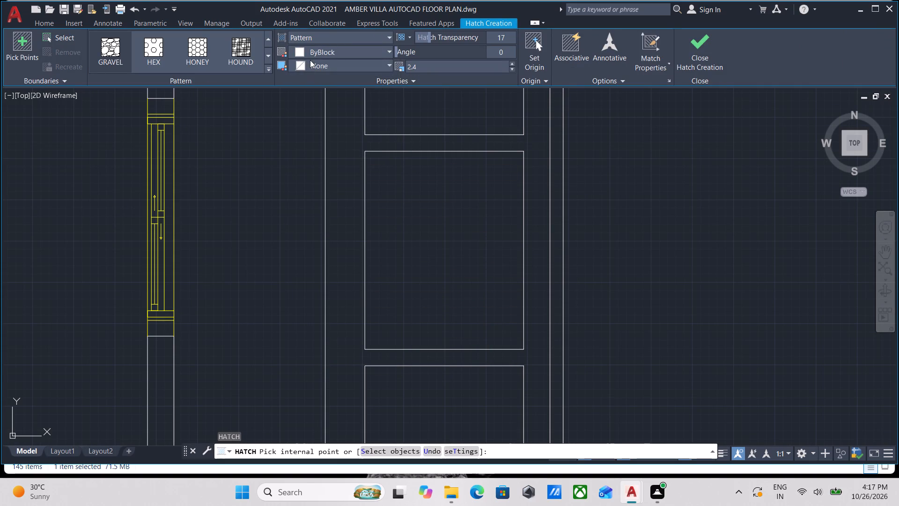
click(298, 54)
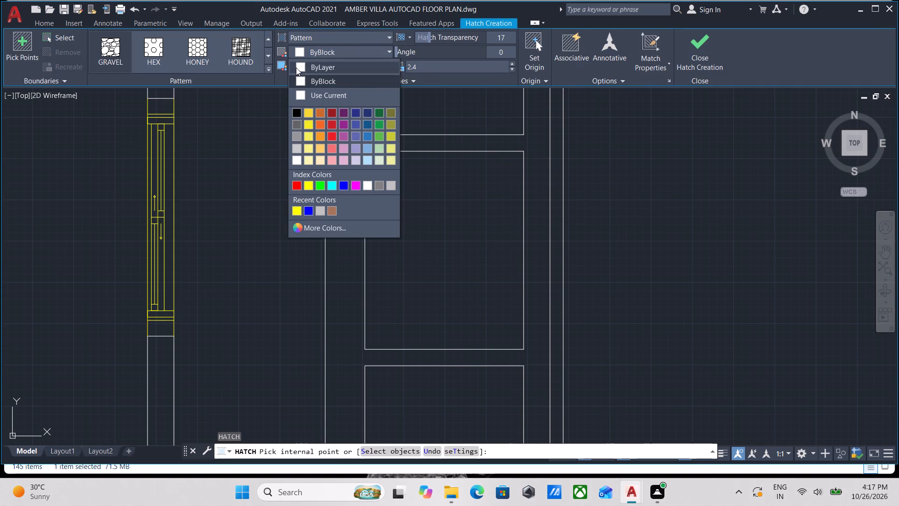
click(297, 75)
click(112, 59)
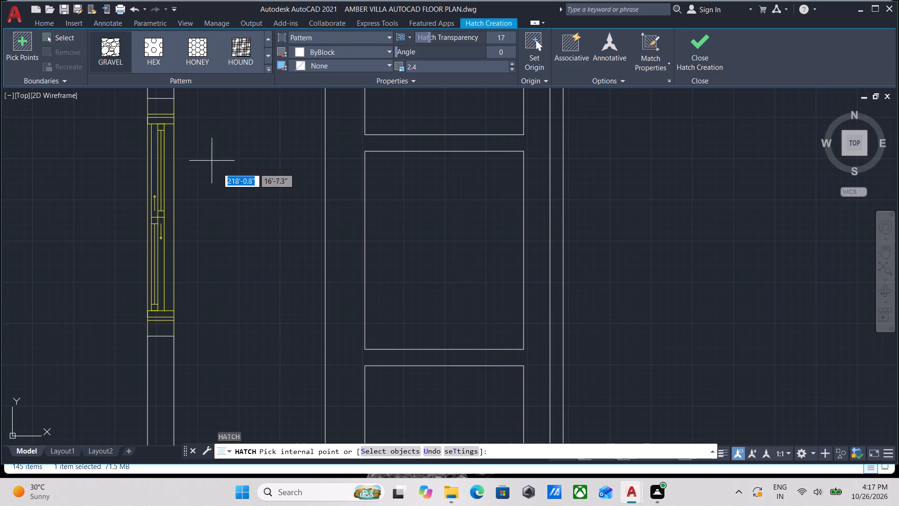
click(340, 266)
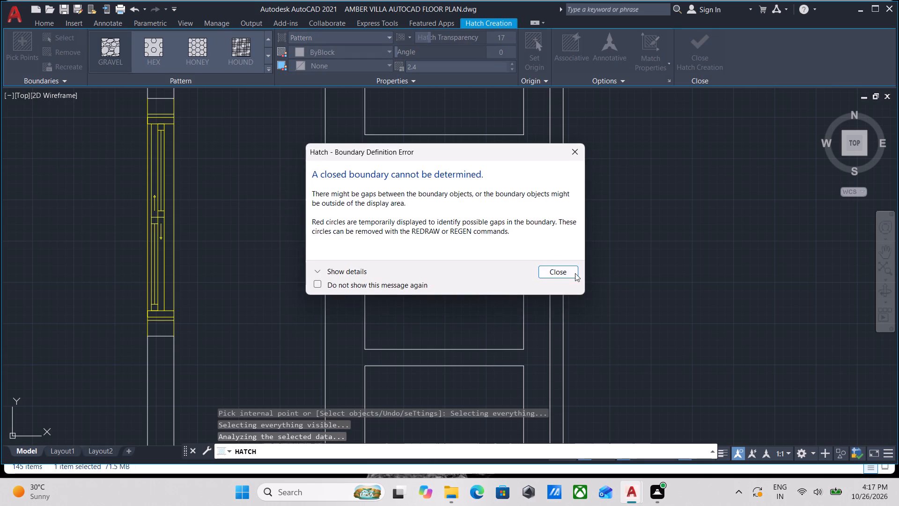
click(553, 270)
scroll(221, 243, down, 2)
click(294, 256)
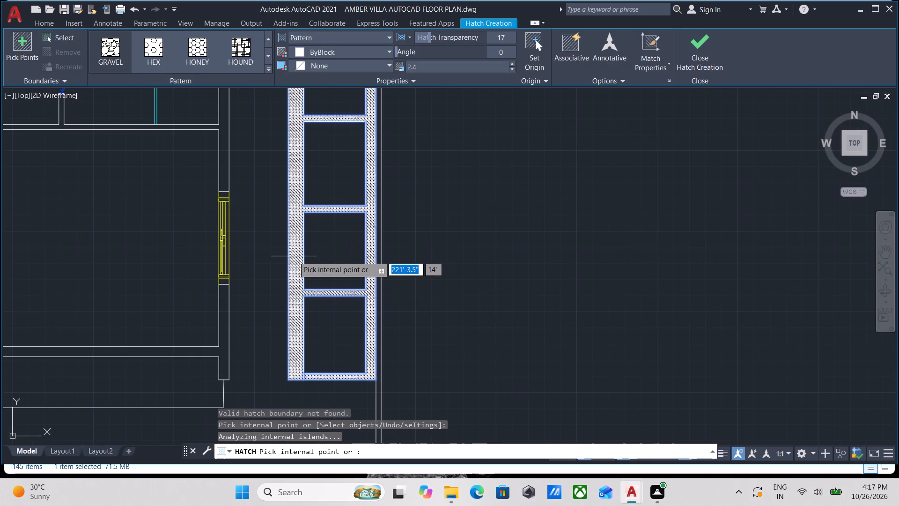
Set the gravel hatch's scale to 10 and finish the hatch.
scroll(295, 256, down, 1)
middle_drag(295, 256, 304, 318)
scroll(307, 302, up, 2)
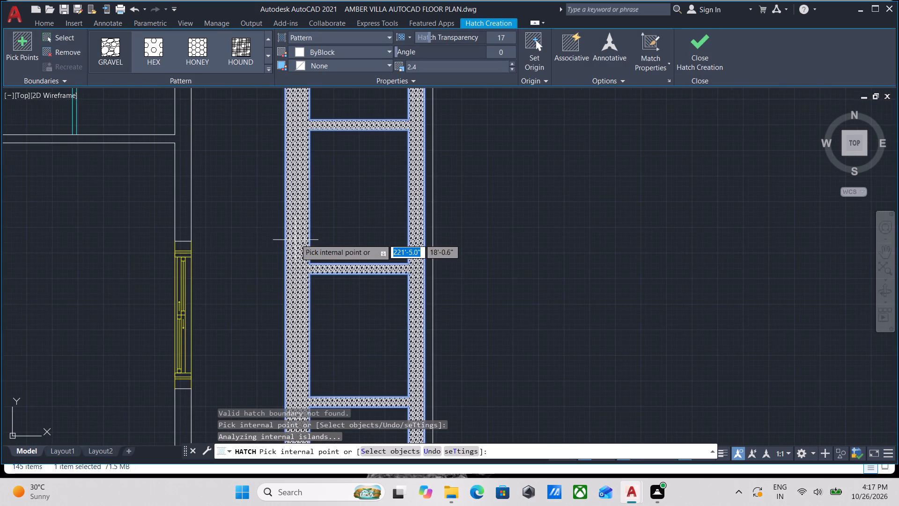
scroll(295, 235, up, 3)
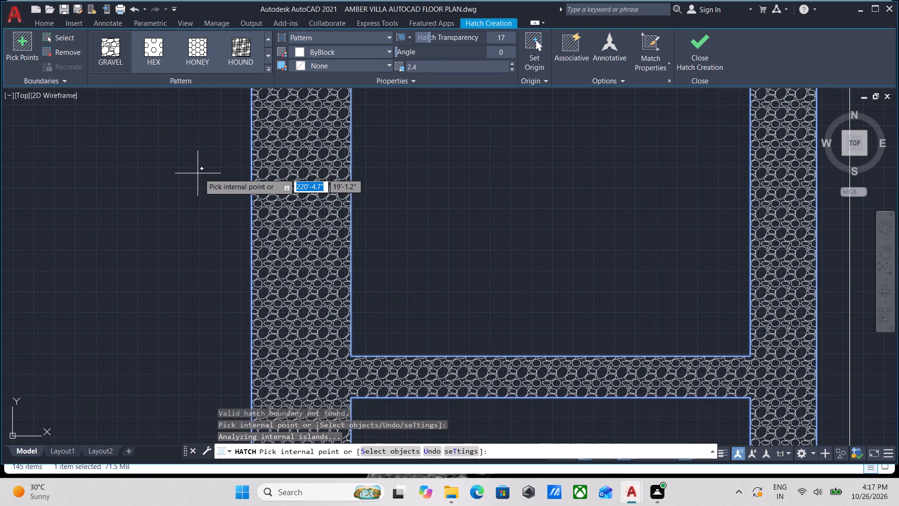
drag(431, 62, 392, 62)
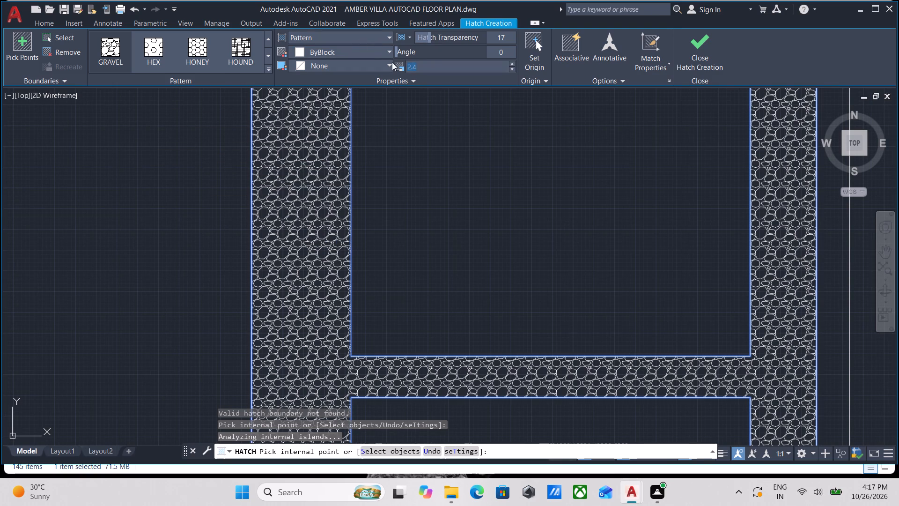
text(10)
key(Return)
scroll(403, 139, down, 3)
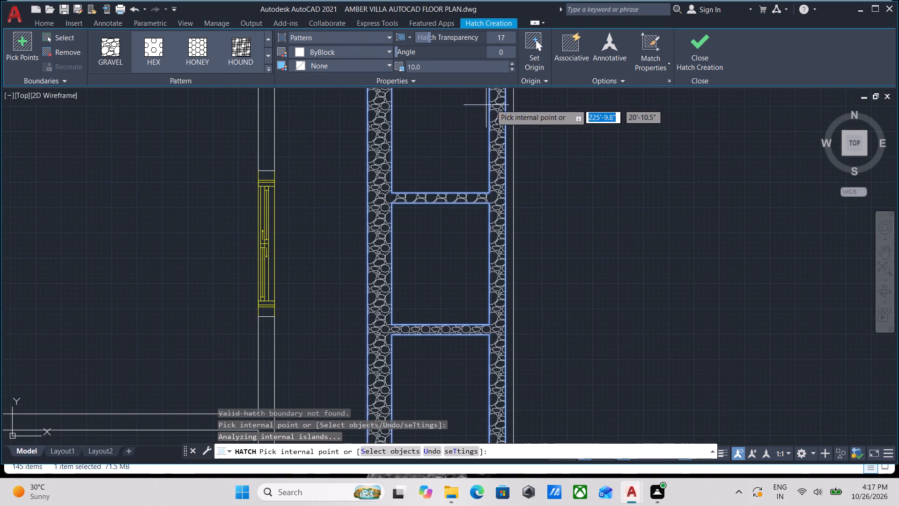
click(696, 64)
Examine the gravel-hatched eastern strip and the open ground between it and the house, down to the southern boundary.
scroll(497, 212, down, 2)
middle_drag(497, 212, 478, 237)
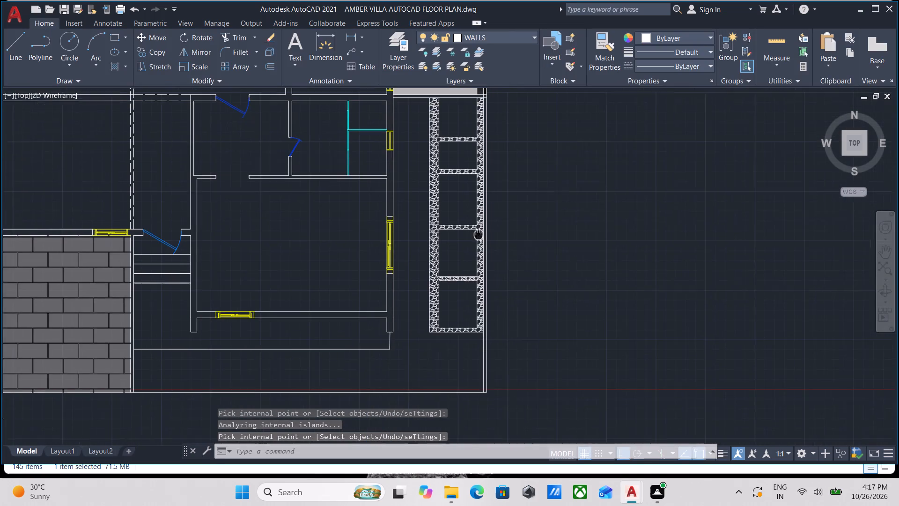
middle_drag(478, 237, 476, 244)
scroll(453, 231, up, 1)
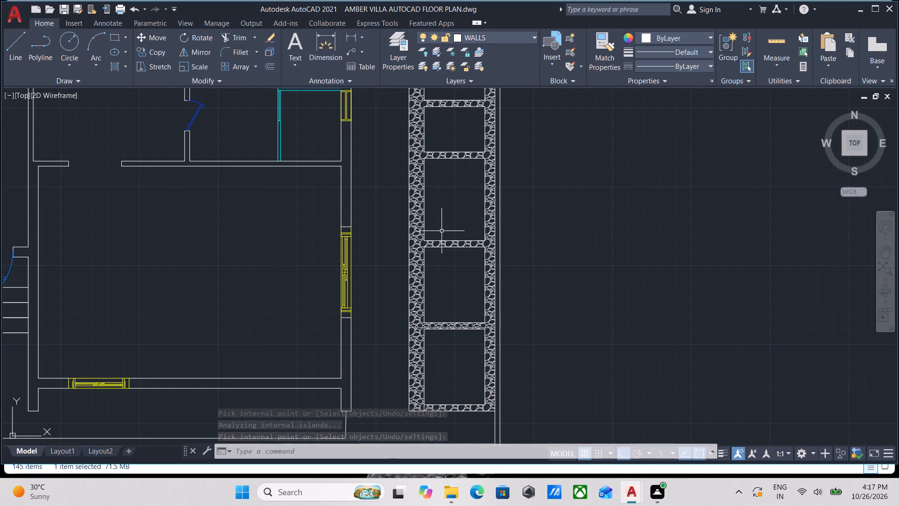
scroll(442, 231, up, 2)
scroll(376, 225, down, 2)
middle_drag(376, 225, 488, 248)
scroll(415, 241, down, 1)
middle_drag(443, 240, 455, 224)
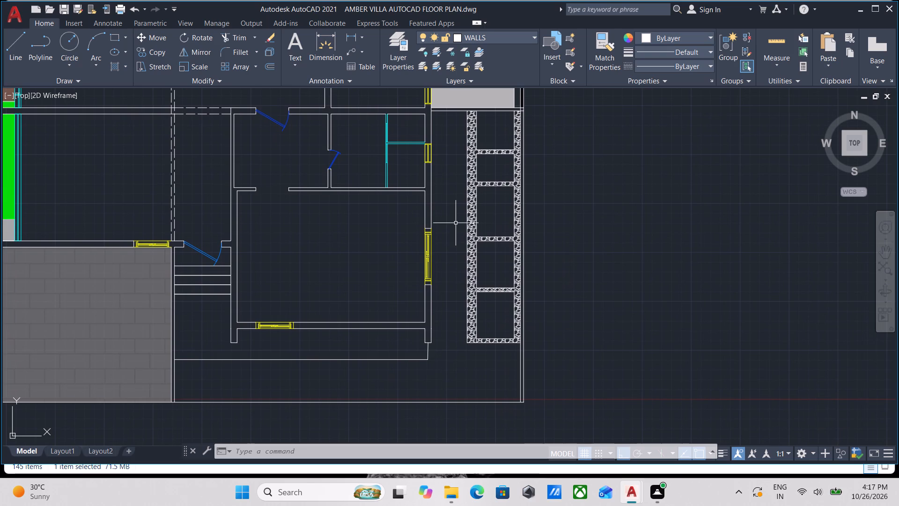
scroll(457, 222, down, 1)
middle_drag(457, 222, 458, 303)
scroll(478, 283, up, 1)
scroll(457, 237, up, 2)
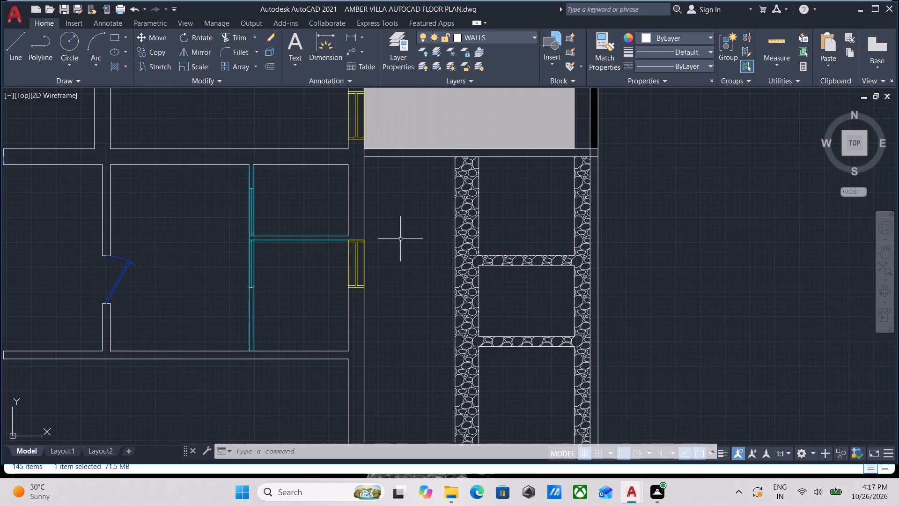
middle_drag(402, 238, 400, 191)
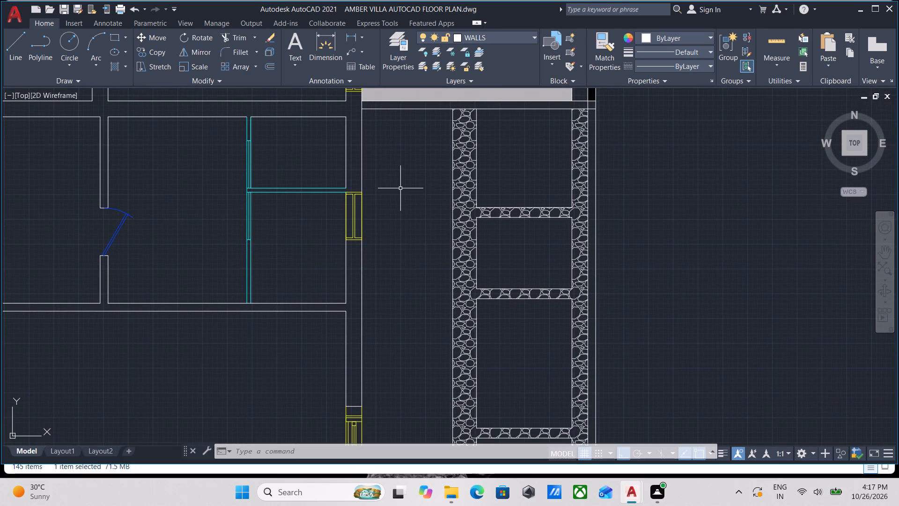
scroll(406, 245, down, 2)
middle_drag(403, 247, 410, 149)
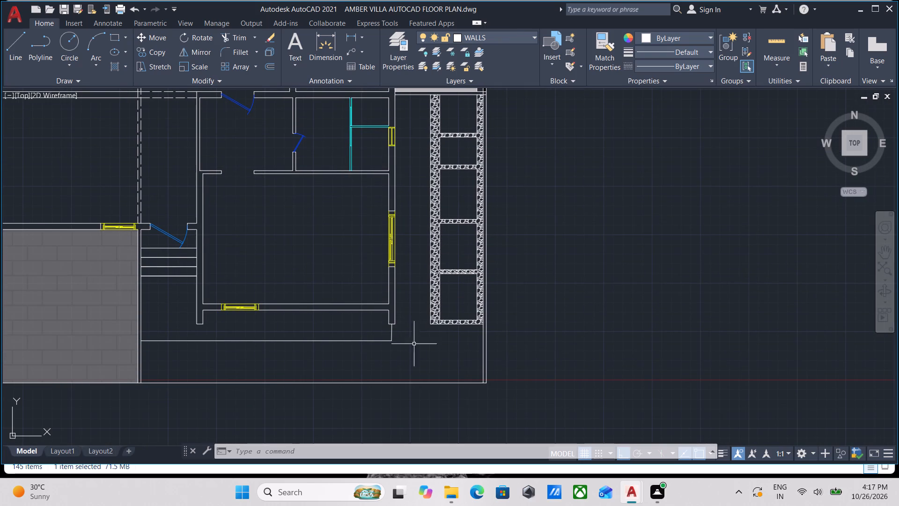
Draw a horizontal line about 9'-10.5" long from the southeast corner of the outline south of the house east to the boundary wall's inner line.
scroll(393, 387, up, 1)
middle_drag(338, 344, 435, 355)
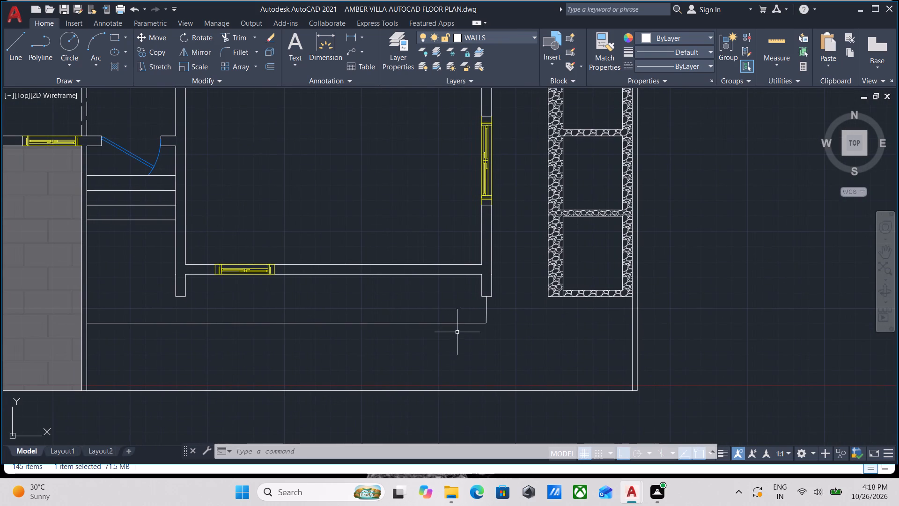
scroll(489, 327, up, 2)
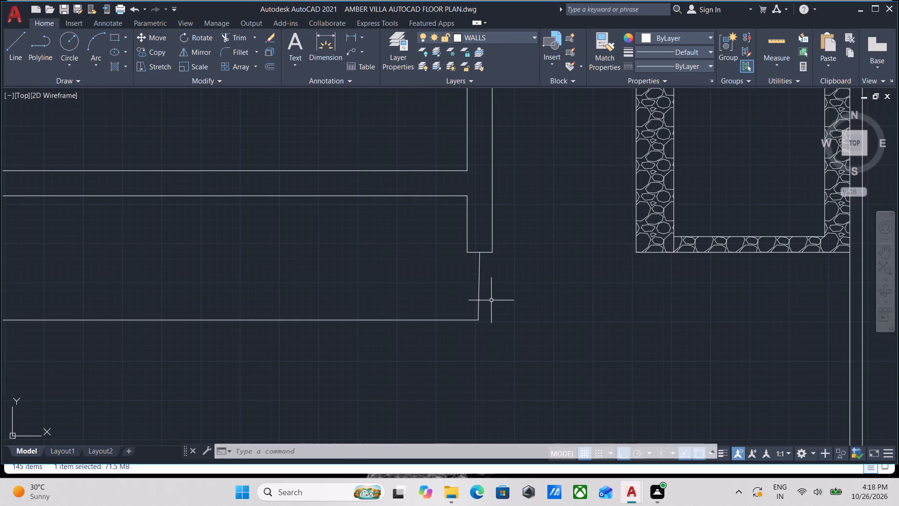
key(l)
key(Return)
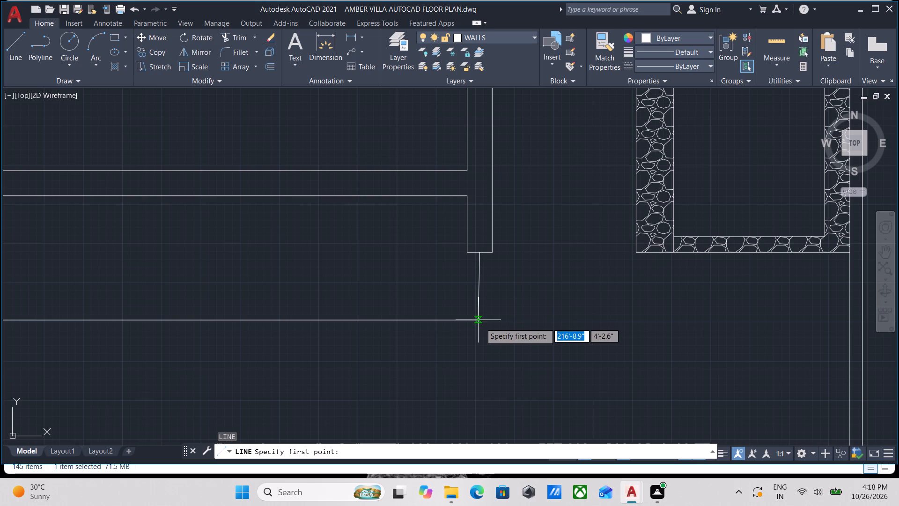
click(479, 318)
middle_drag(512, 315, 218, 275)
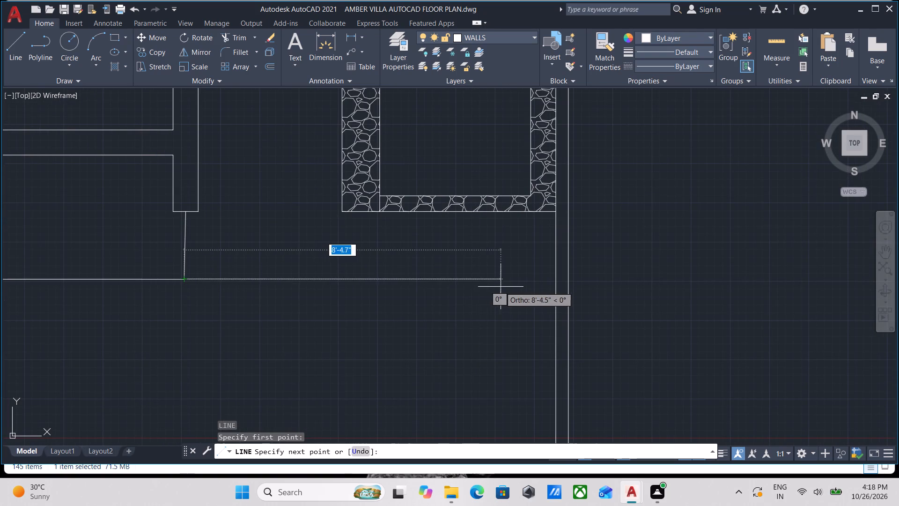
click(558, 279)
key(Escape)
Offset the new horizontal line 2" to the south.
scroll(337, 311, down, 1)
middle_click(339, 310)
drag(345, 291, 341, 285)
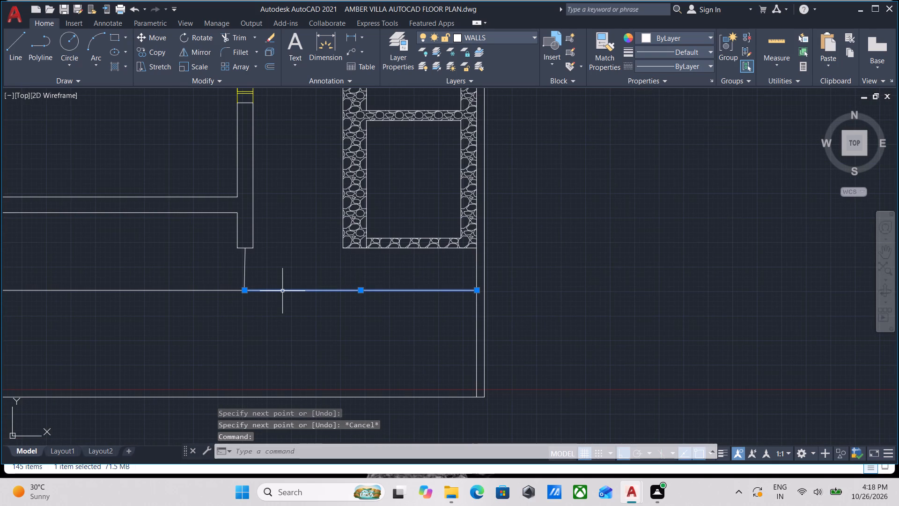
key(o)
key(Return)
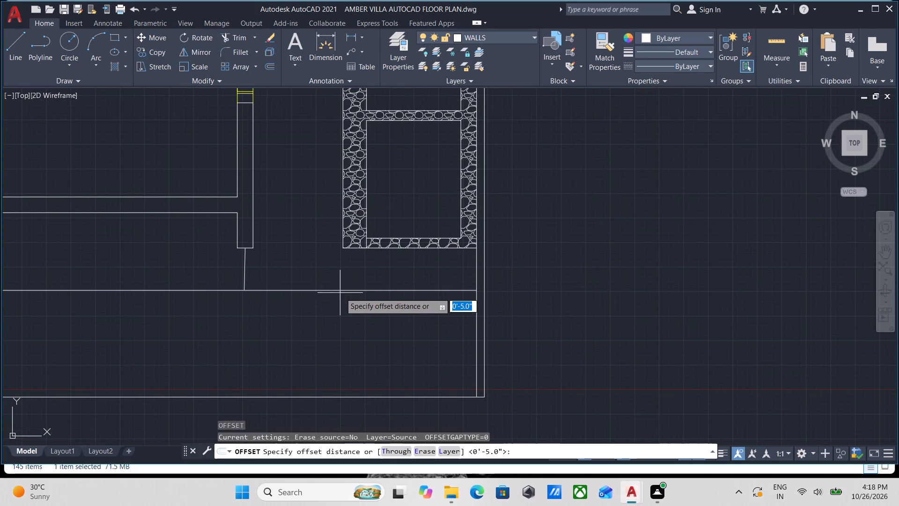
click(359, 292)
click(357, 318)
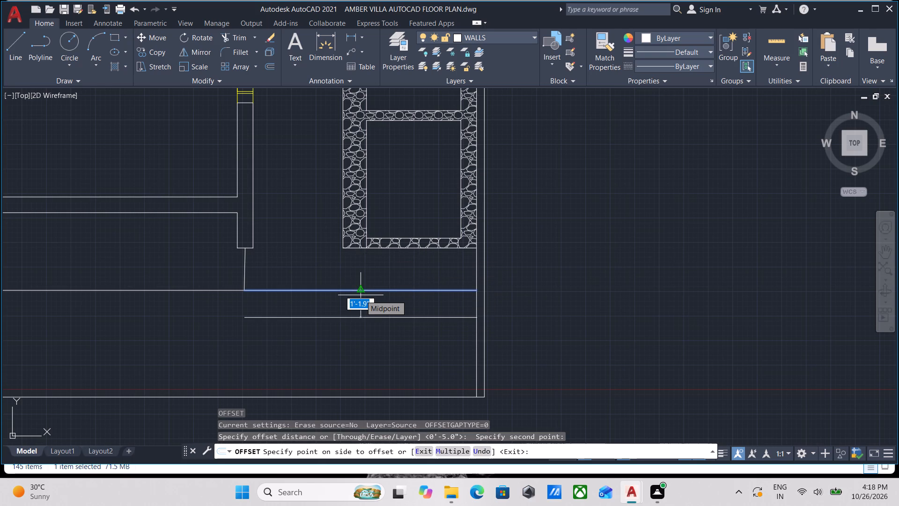
key(2)
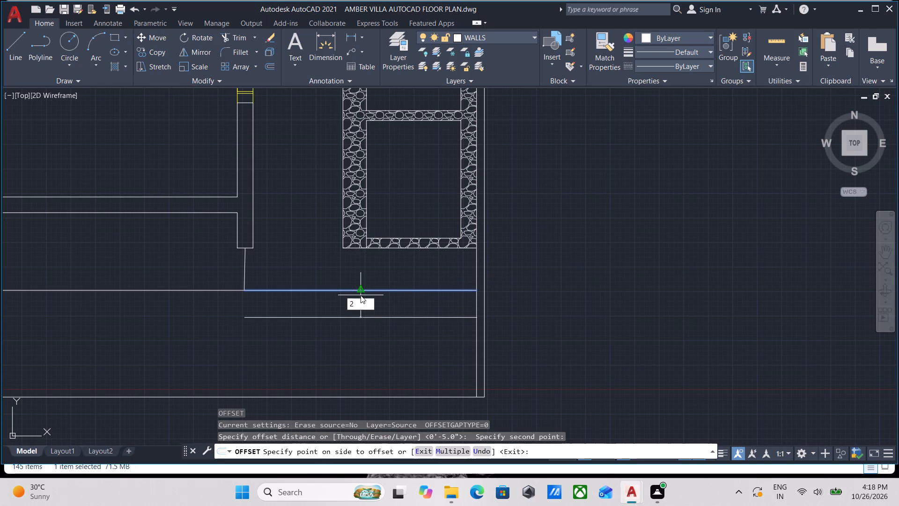
key(BackSpace)
key(2)
key(shift+quotedbl)
key(Return)
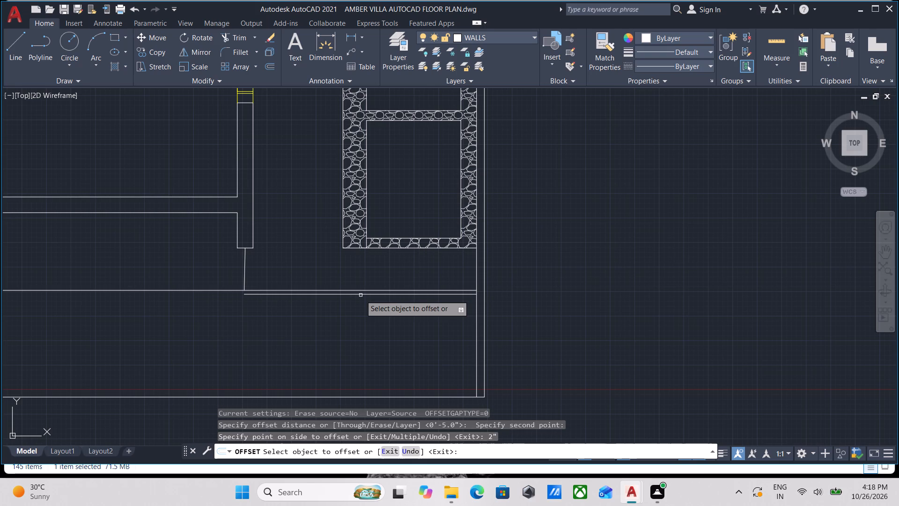
scroll(185, 336, up, 1)
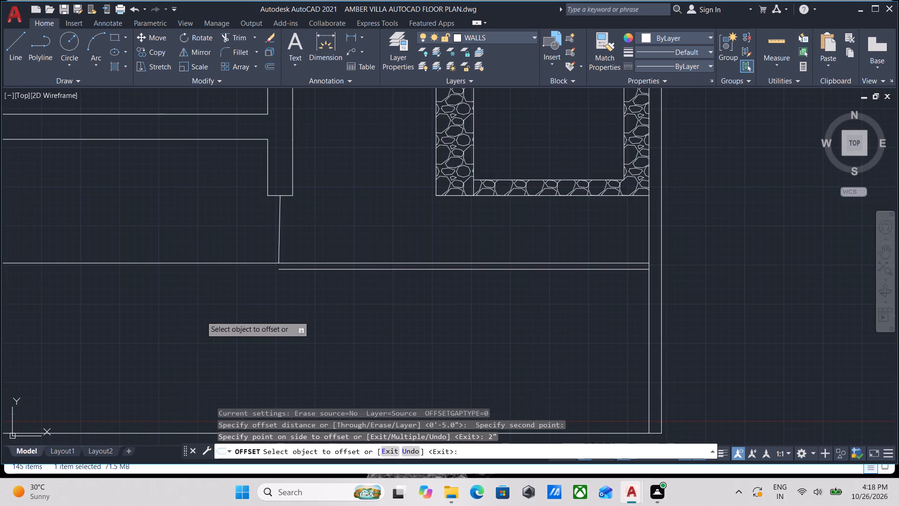
key(Escape)
scroll(254, 280, up, 2)
middle_drag(274, 279, 243, 288)
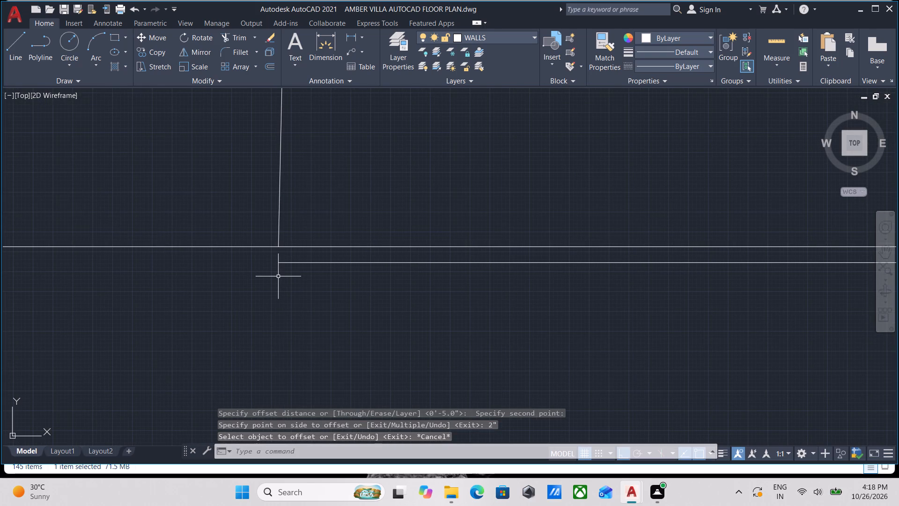
Draw a line from the west end of the 2" offset line 2' west, continuing about 2'-7" south.
scroll(289, 272, down, 2)
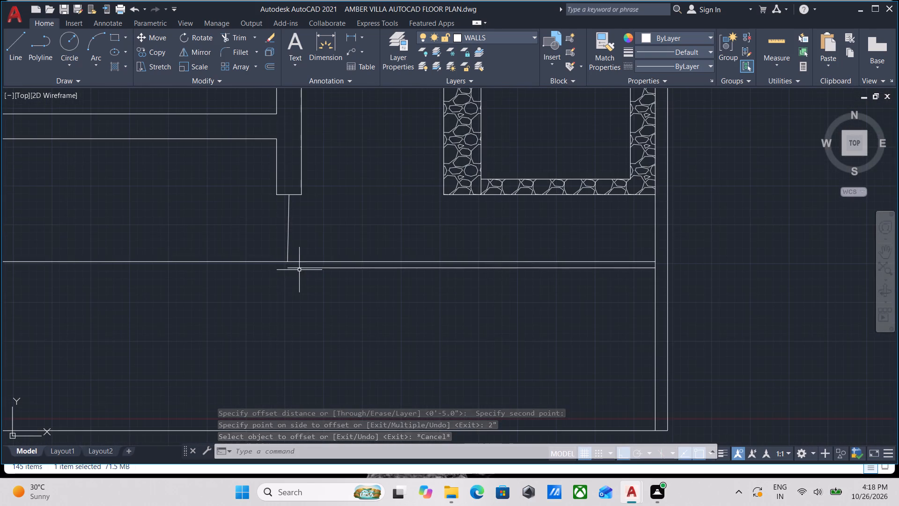
scroll(272, 260, up, 2)
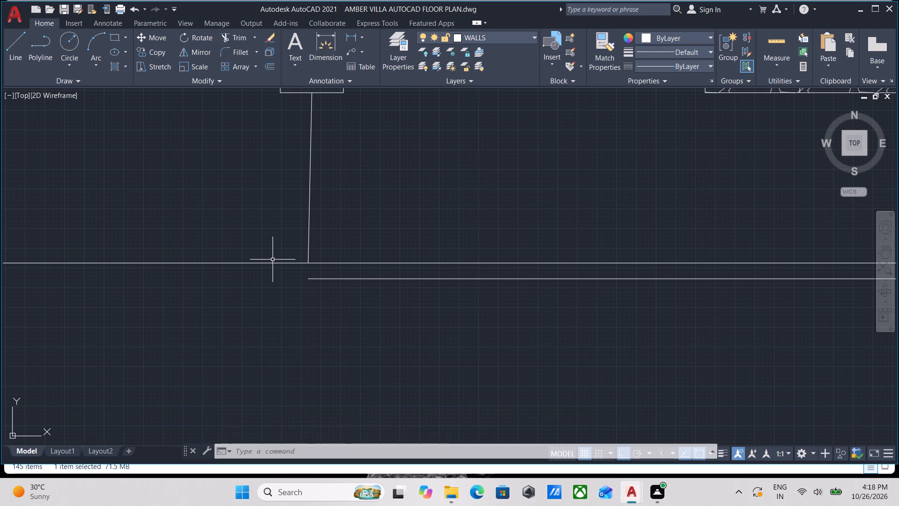
scroll(289, 297, up, 1)
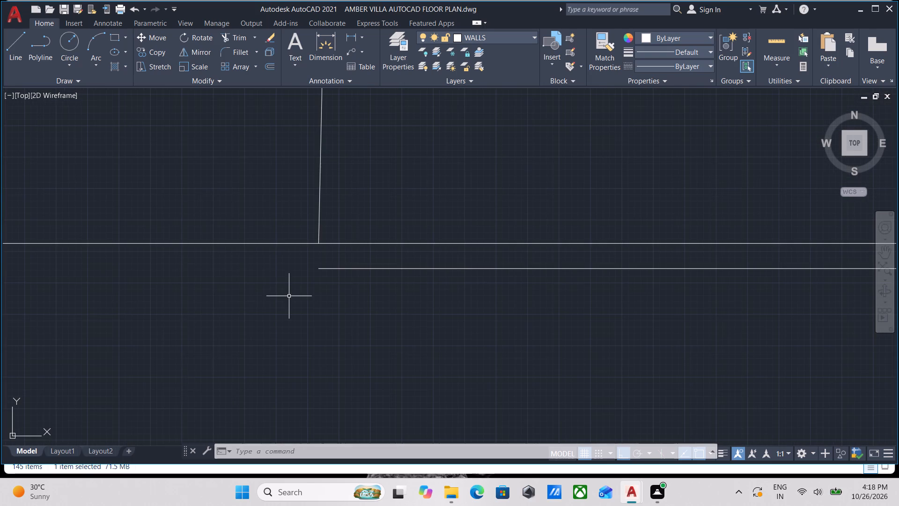
key(l)
key(Return)
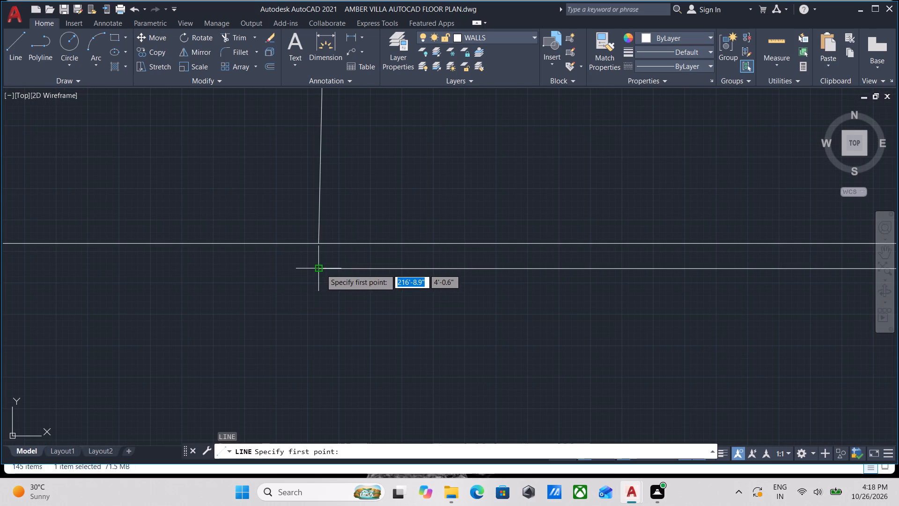
click(321, 269)
middle_drag(204, 277, 336, 267)
scroll(296, 263, down, 2)
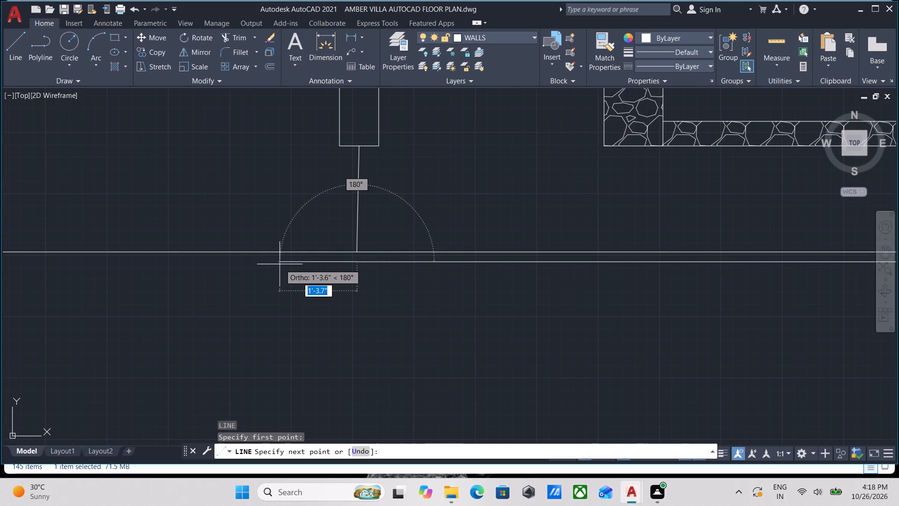
middle_drag(248, 263, 293, 258)
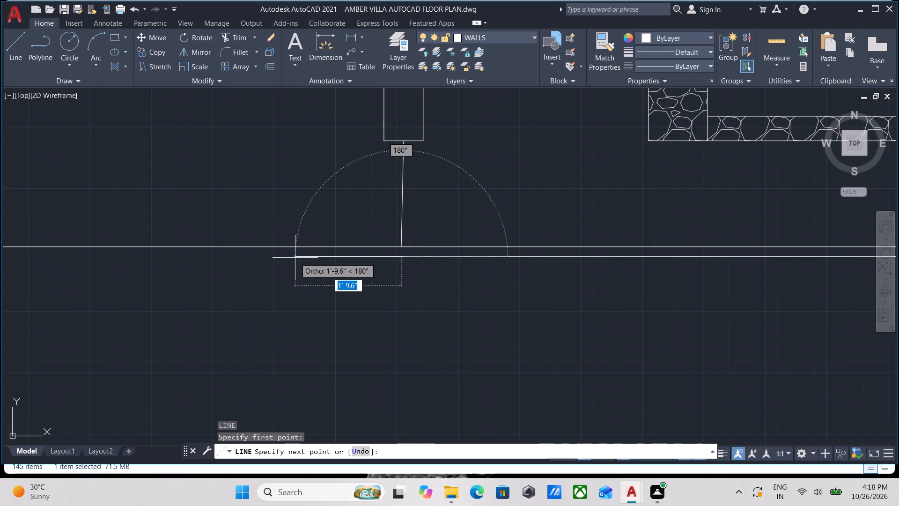
text(2')
key(Return)
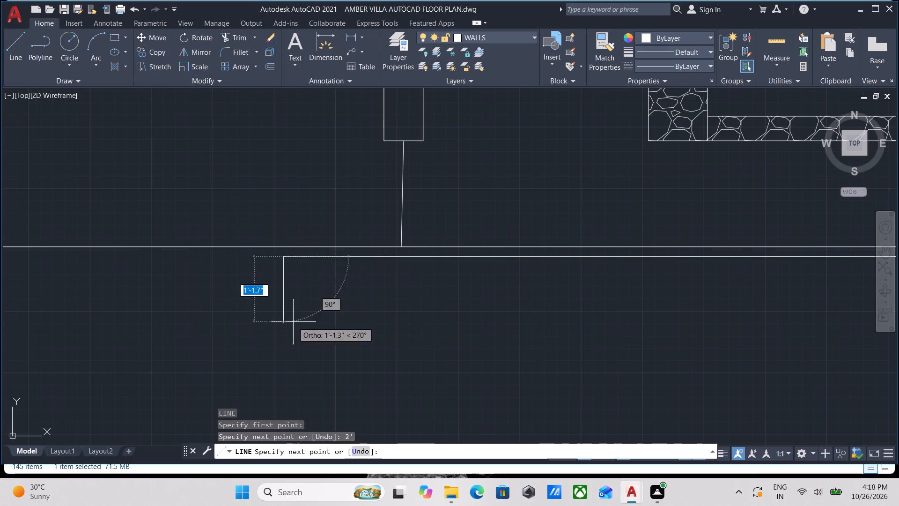
scroll(290, 348, down, 1)
middle_drag(290, 348, 339, 189)
scroll(333, 276, down, 1)
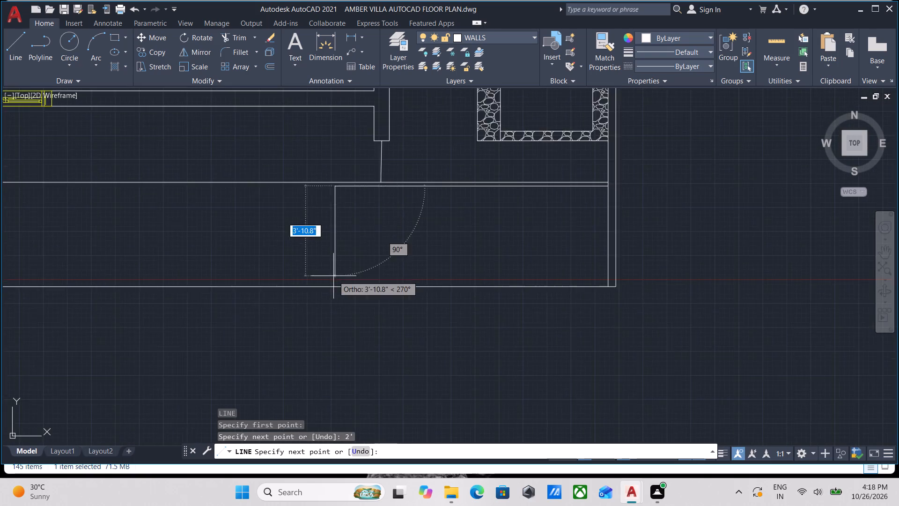
middle_drag(333, 276, 346, 236)
scroll(333, 276, down, 1)
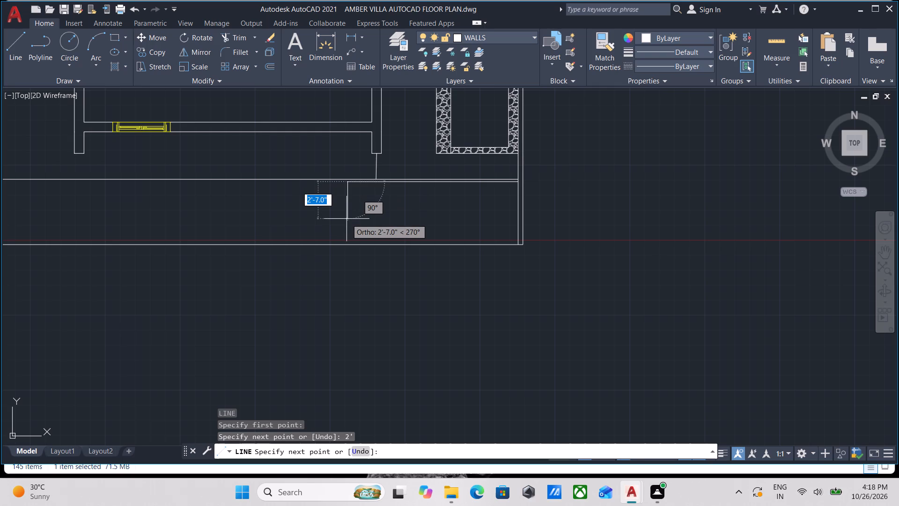
click(347, 219)
Continue the line about 11'-2.5" east, aligned with the gravel panel's inner east edge, and north to the offset line, closing the rectangle.
scroll(387, 208, down, 3)
middle_drag(386, 209, 324, 317)
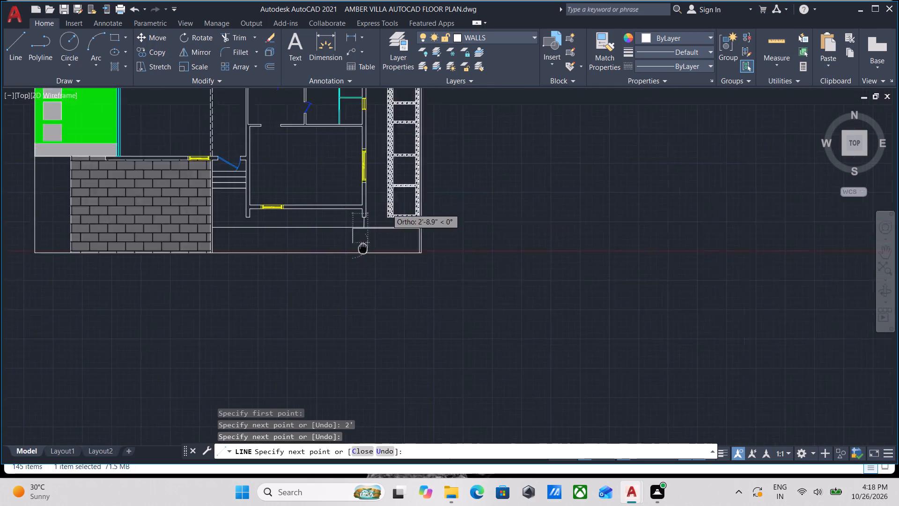
middle_drag(324, 317, 315, 349)
scroll(342, 333, up, 3)
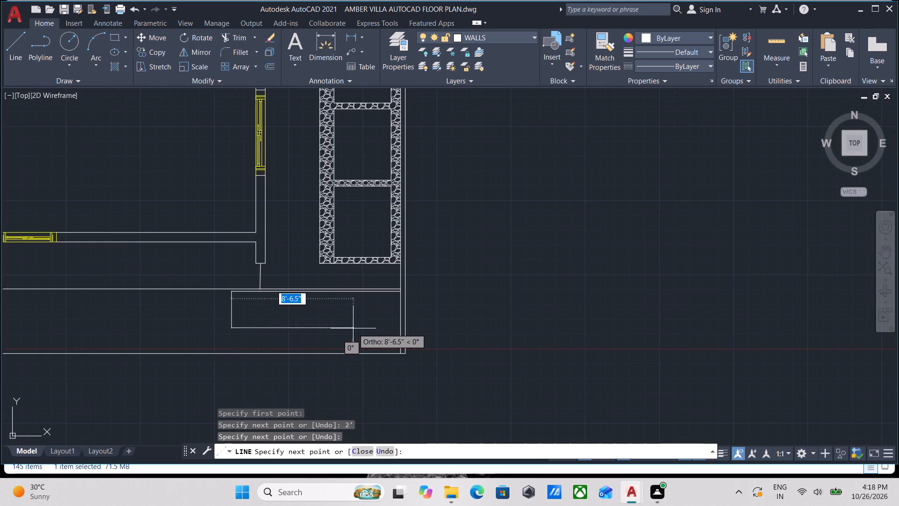
middle_drag(353, 328, 290, 302)
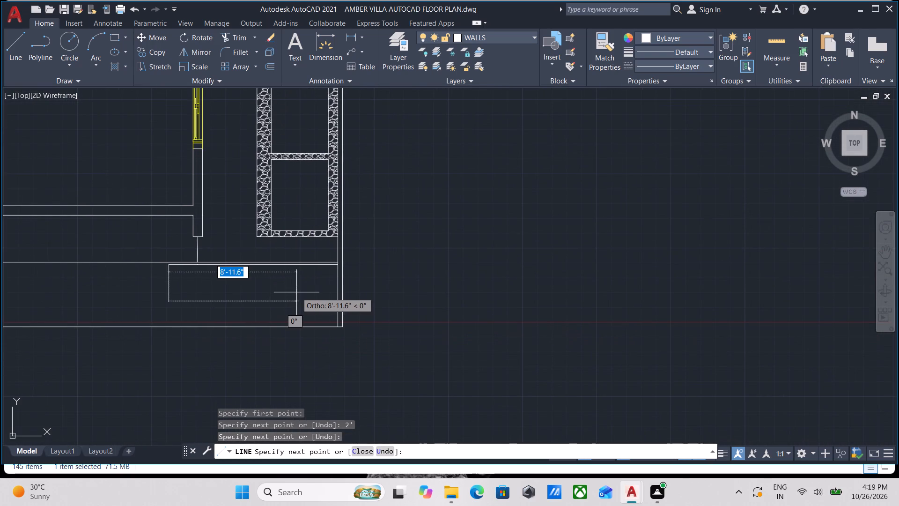
middle_drag(339, 290, 324, 289)
scroll(323, 291, up, 1)
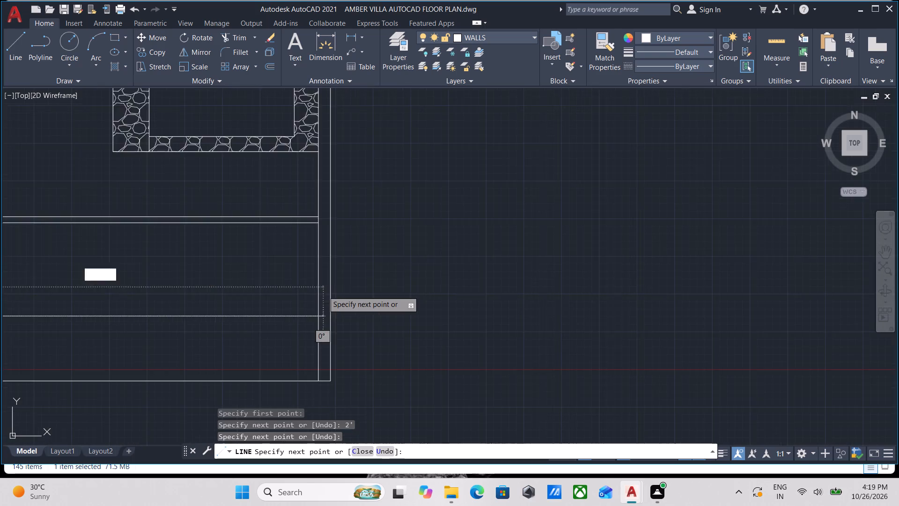
scroll(323, 291, up, 2)
middle_drag(268, 304, 427, 267)
scroll(425, 273, down, 1)
scroll(274, 289, down, 3)
middle_drag(276, 289, 418, 266)
middle_drag(402, 269, 419, 267)
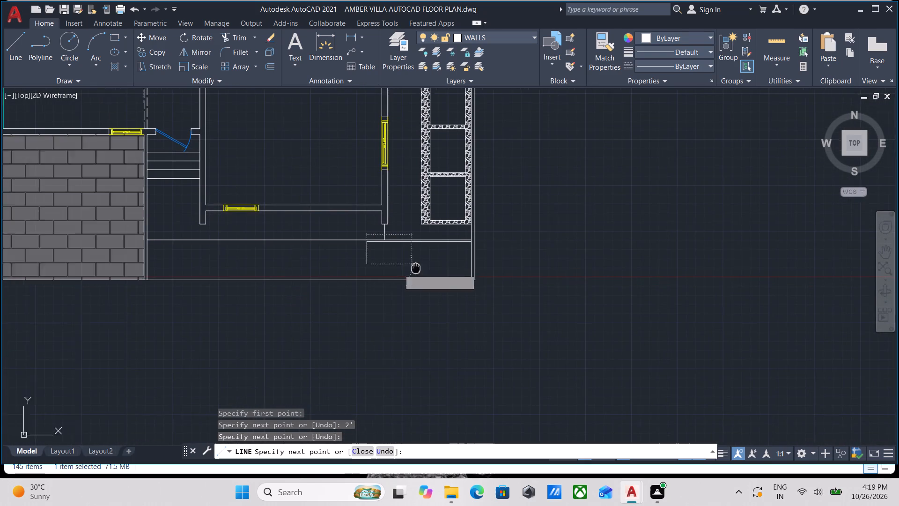
middle_drag(419, 267, 431, 264)
scroll(424, 269, down, 2)
middle_drag(424, 269, 338, 353)
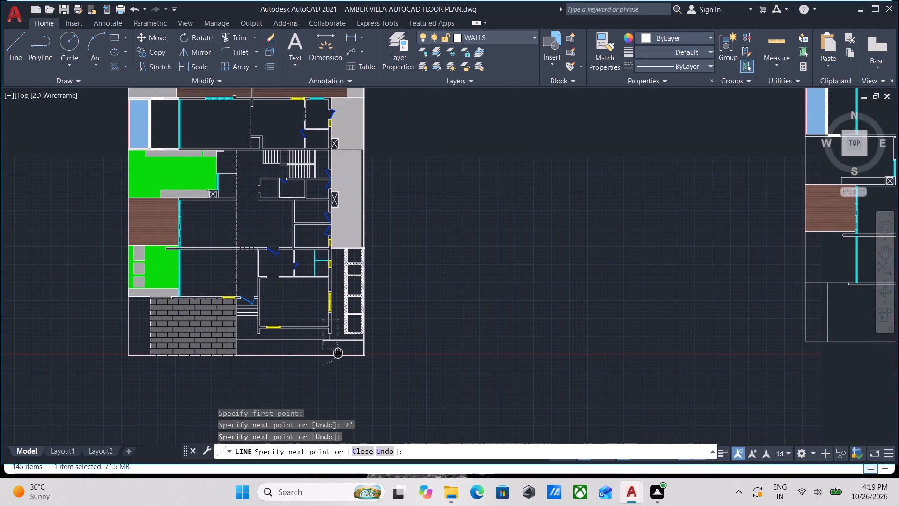
middle_drag(338, 353, 349, 356)
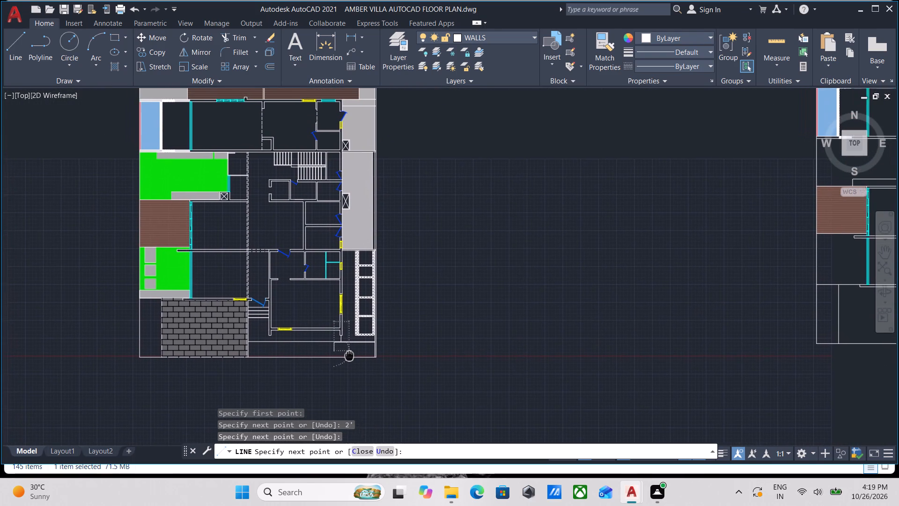
middle_drag(349, 356, 355, 367)
scroll(358, 366, up, 2)
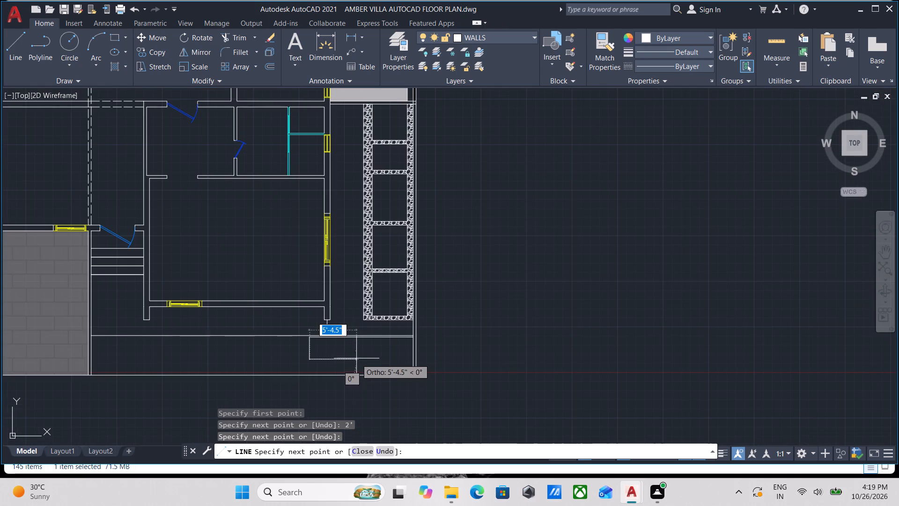
scroll(390, 355, up, 3)
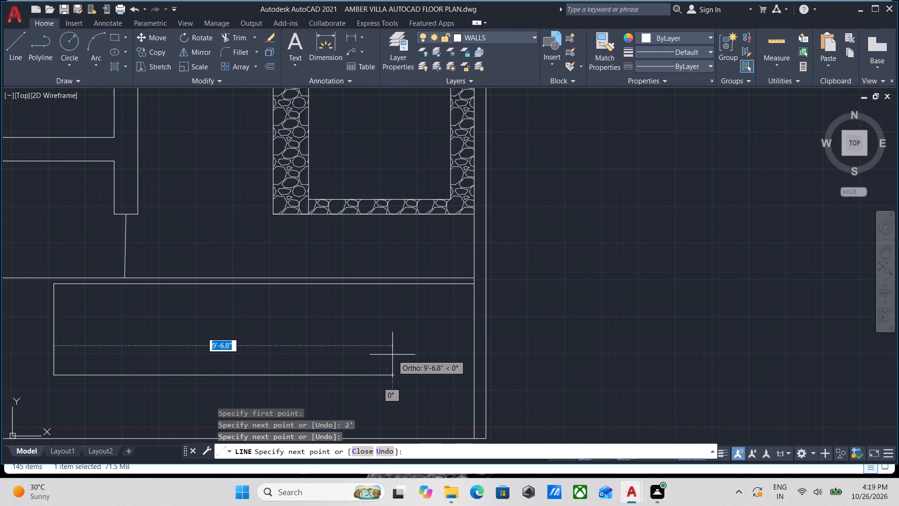
middle_drag(399, 358, 247, 366)
scroll(251, 365, down, 1)
middle_click(251, 365)
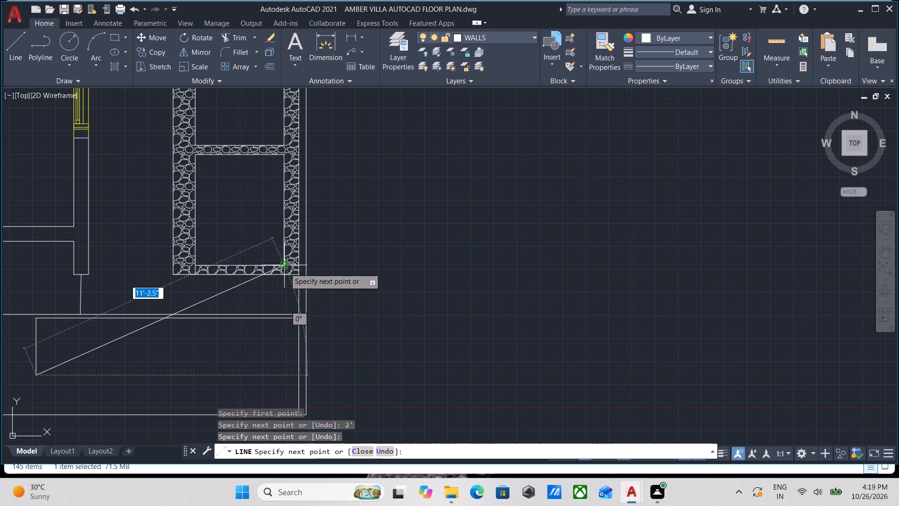
click(284, 374)
click(282, 318)
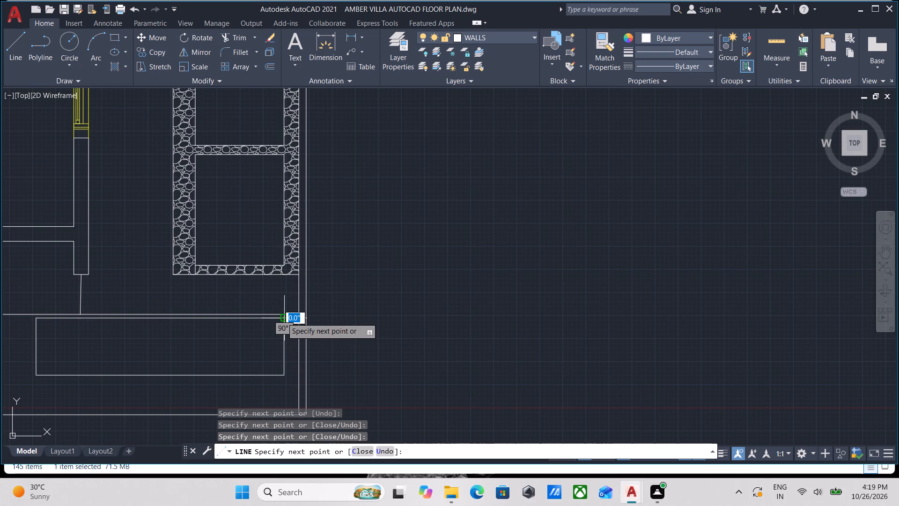
key(Escape)
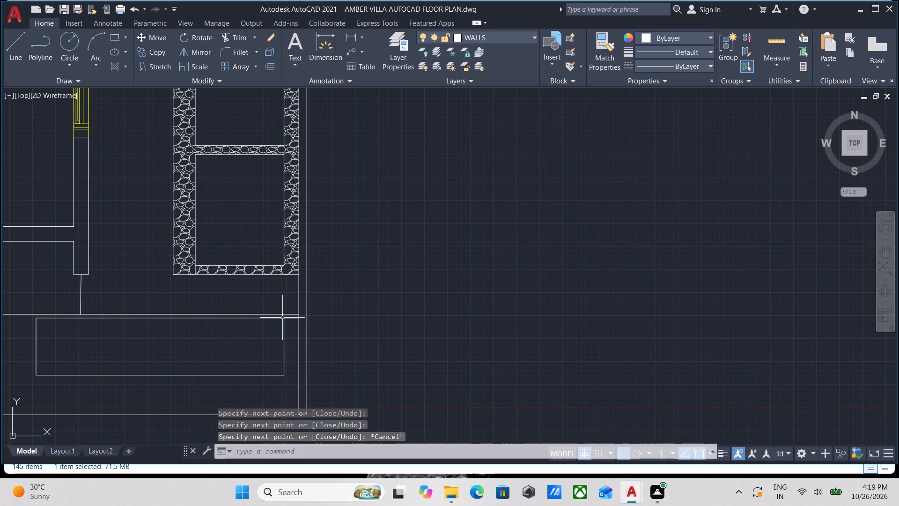
Offset the rectangle's southern line 1' to the south.
scroll(293, 317, up, 1)
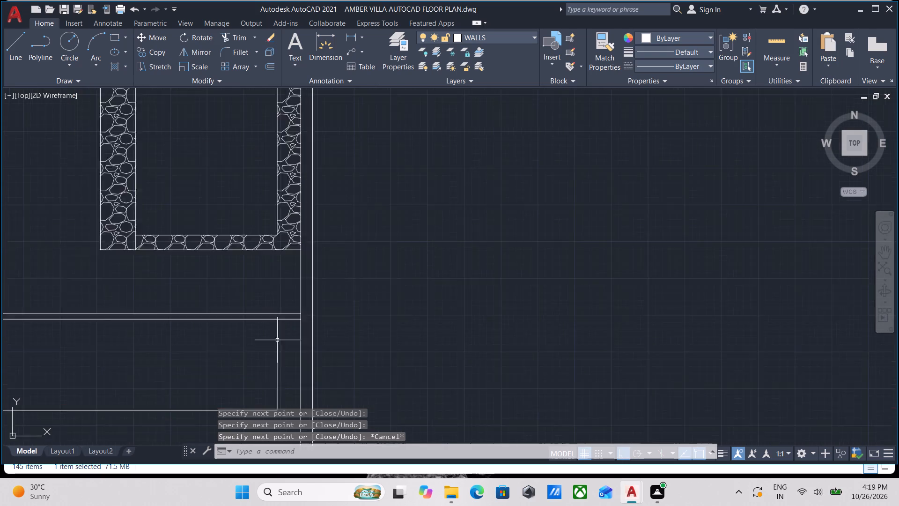
scroll(276, 342, up, 1)
scroll(285, 330, down, 1)
middle_drag(285, 330, 293, 315)
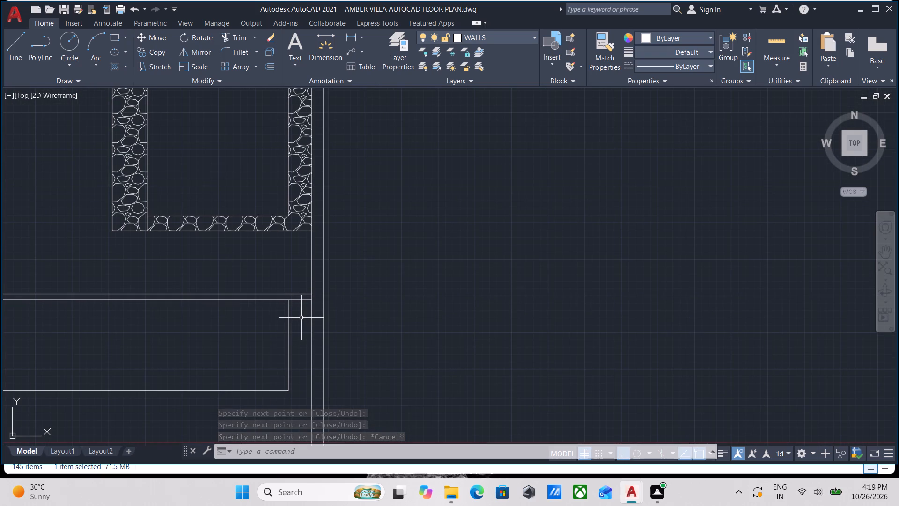
scroll(219, 388, up, 1)
scroll(228, 384, down, 2)
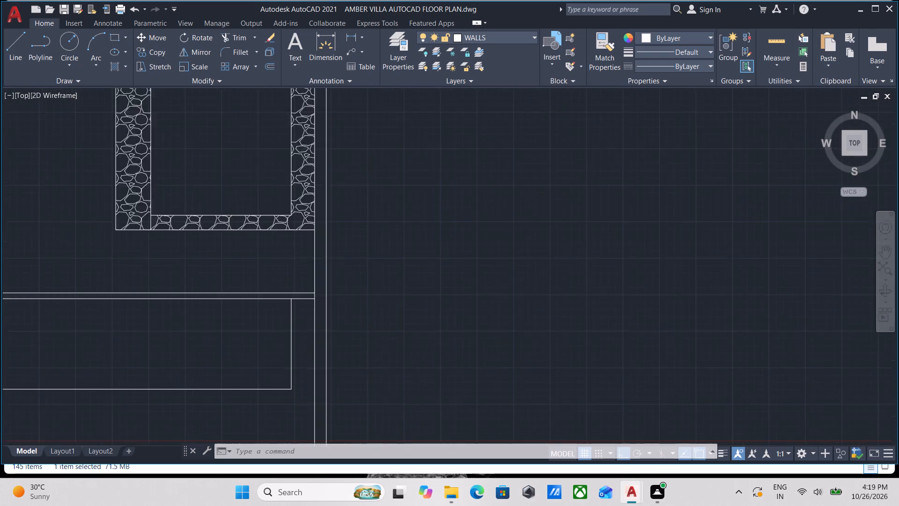
middle_drag(236, 383, 277, 370)
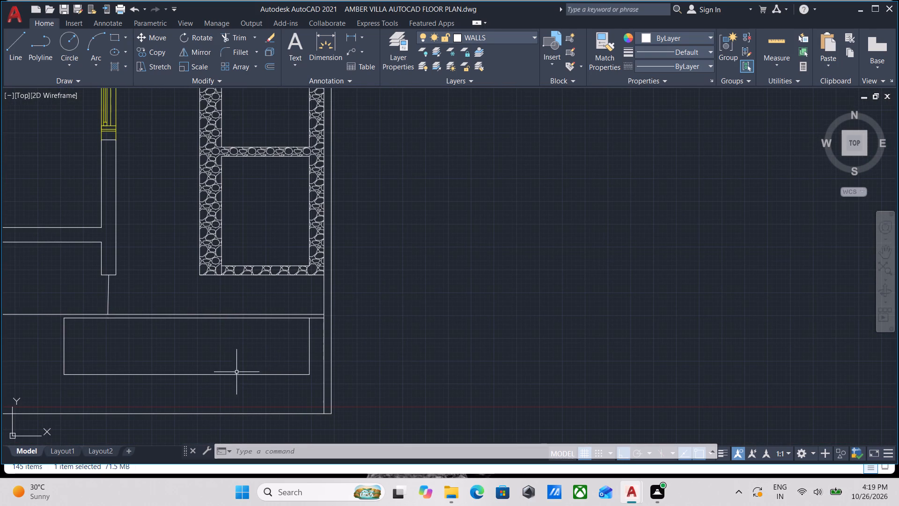
middle_drag(229, 372, 326, 360)
click(283, 379)
click(258, 345)
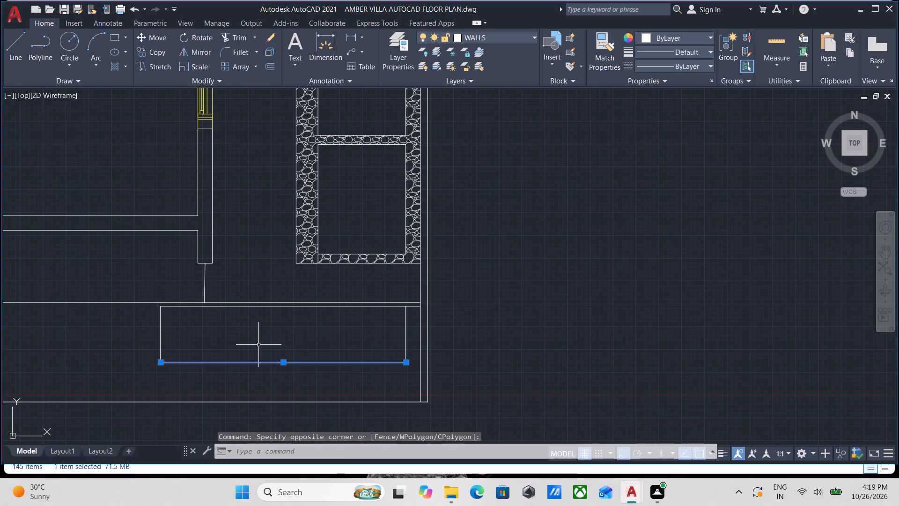
key(o)
key(Return)
click(279, 364)
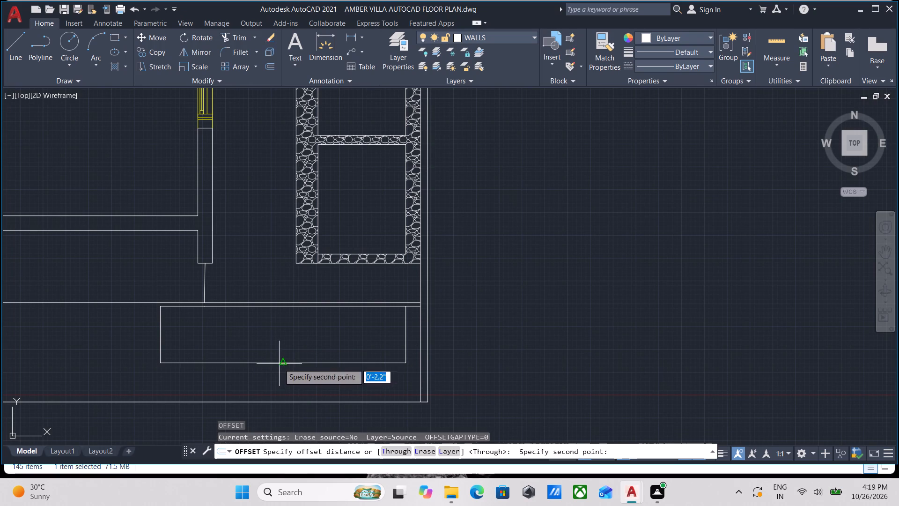
click(273, 381)
key(1)
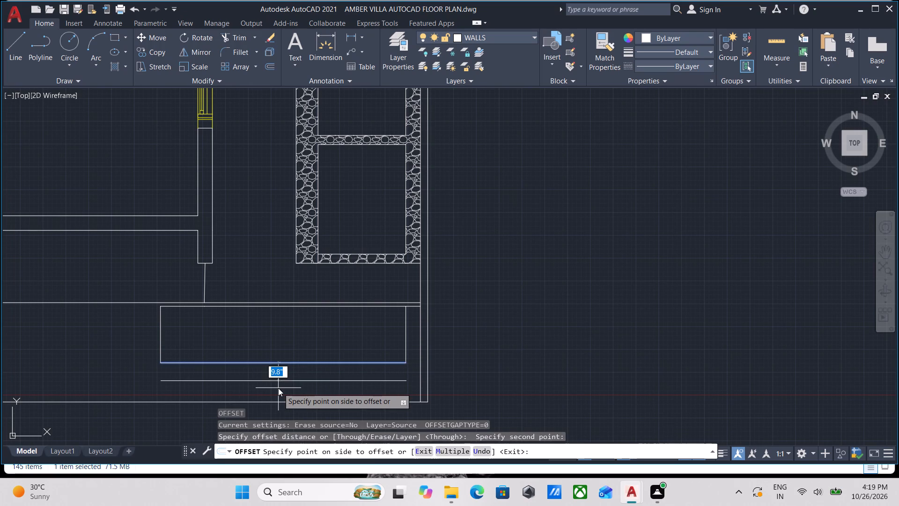
key(apostrophe)
key(Return)
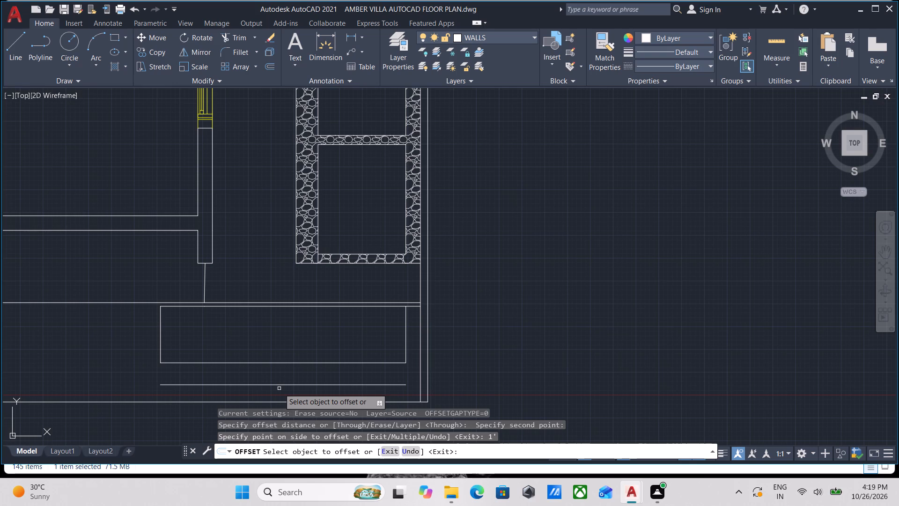
key(Escape)
Extend the 1' offset line east to the boundary wall's inner line.
scroll(292, 384, down, 1)
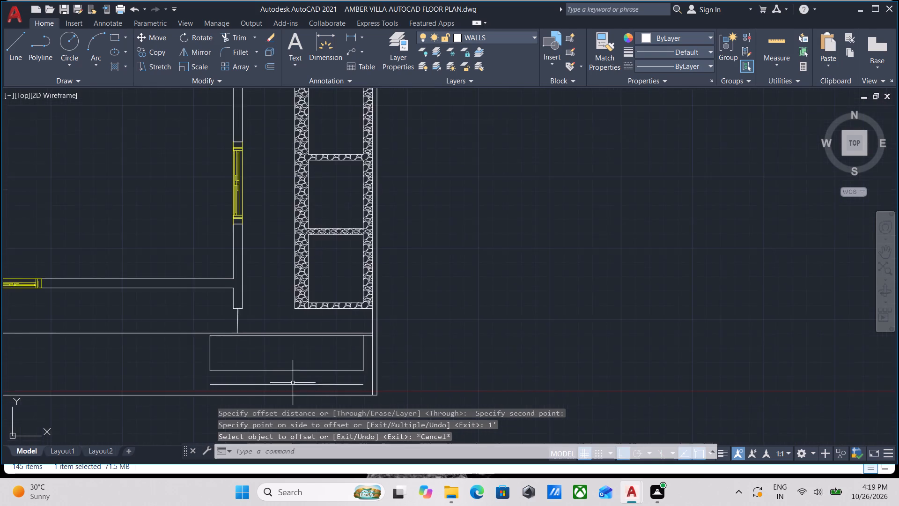
middle_drag(293, 383, 208, 349)
scroll(262, 346, up, 2)
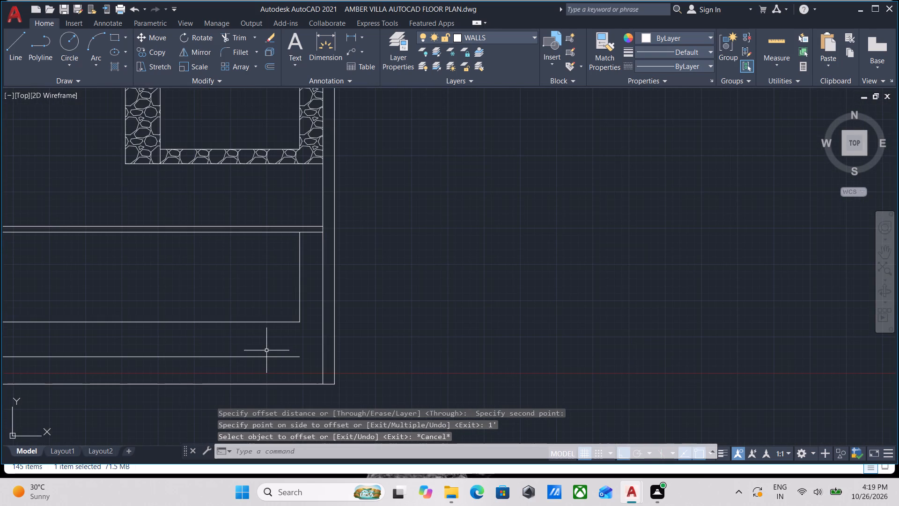
key(e)
key(x)
key(Return)
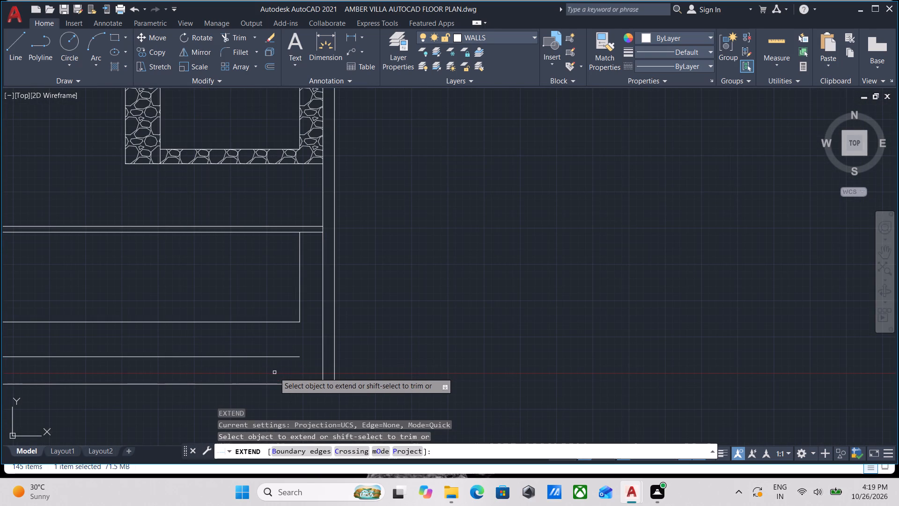
click(278, 357)
middle_drag(180, 357, 329, 335)
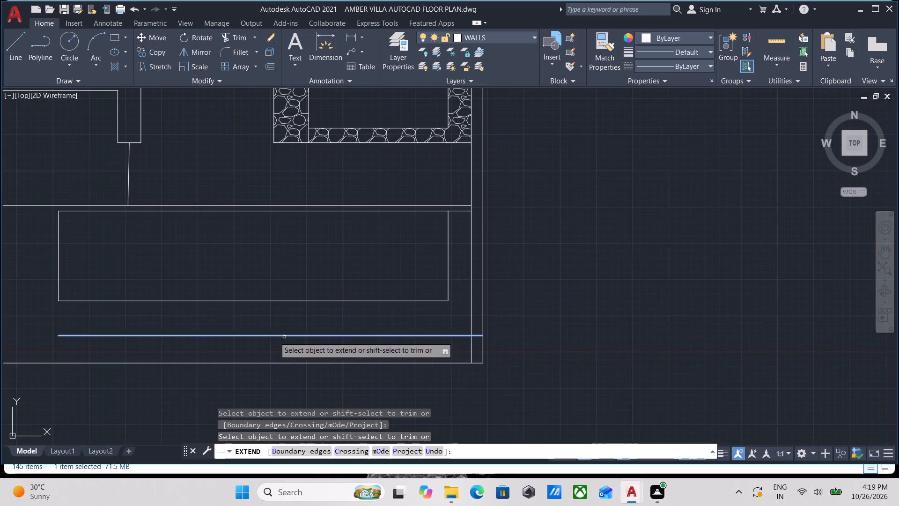
middle_drag(123, 320, 339, 320)
key(Escape)
Offset the rectangle's western line 10" to the west.
click(294, 271)
click(241, 246)
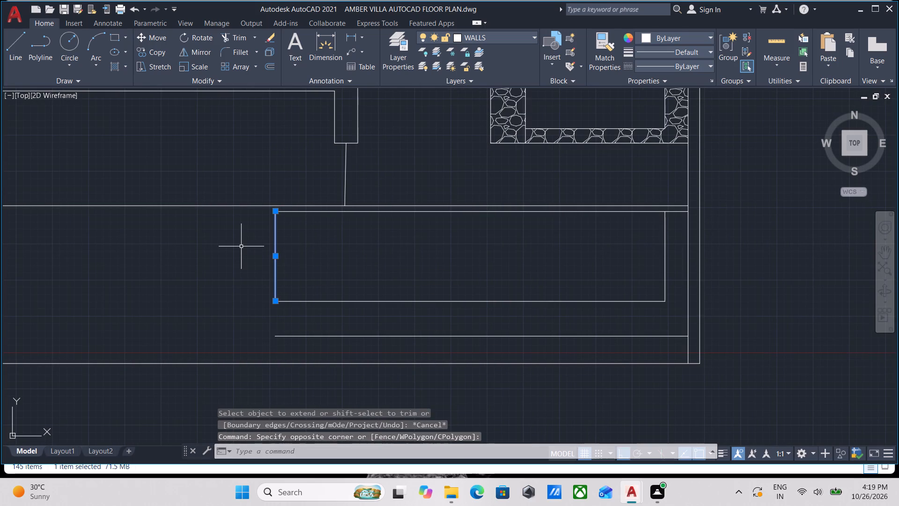
key(o)
key(Return)
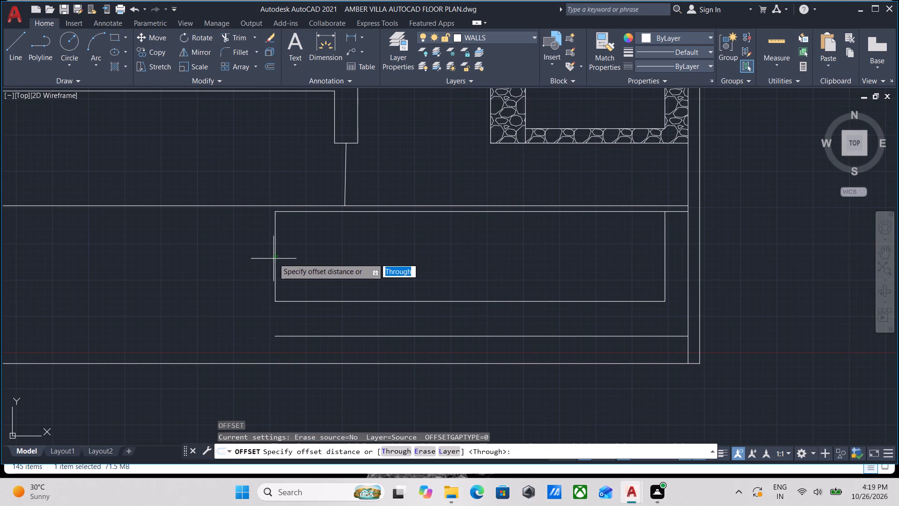
click(274, 257)
click(268, 257)
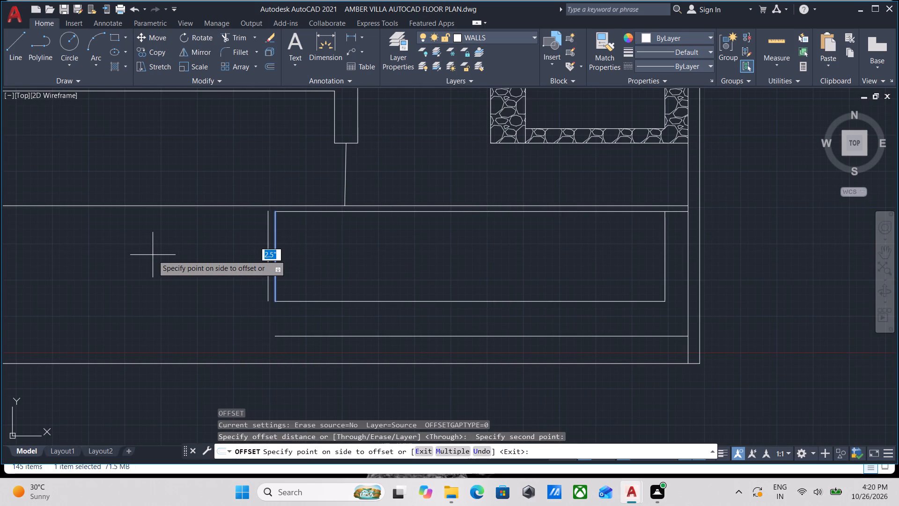
text(10)
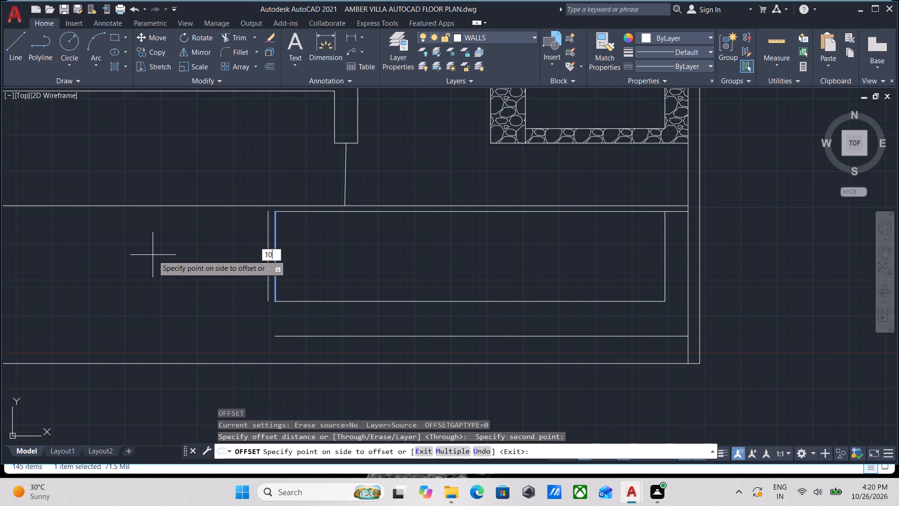
key(shift+quotedbl)
key(Return)
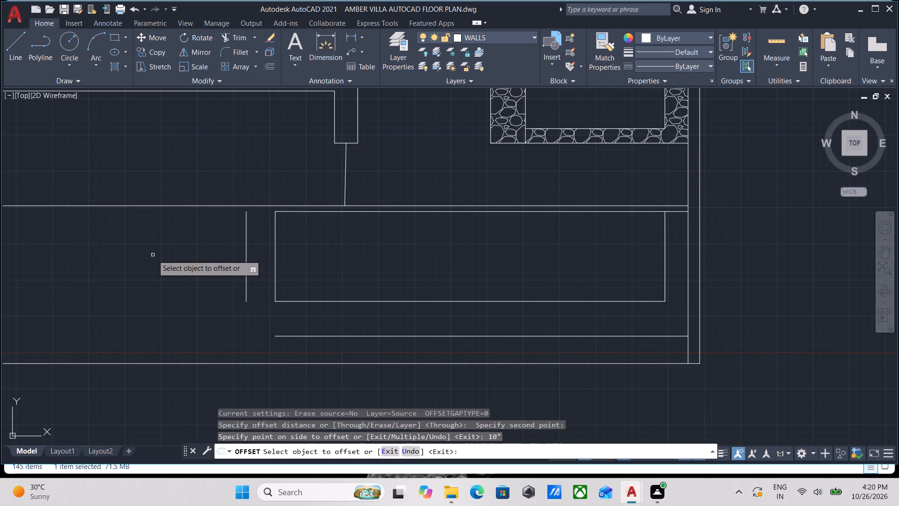
key(Escape)
Fillet the 10" offset line with the southern 1' offset line to form a square southwest corner.
scroll(320, 314, up, 1)
scroll(206, 268, down, 1)
middle_drag(208, 274, 176, 297)
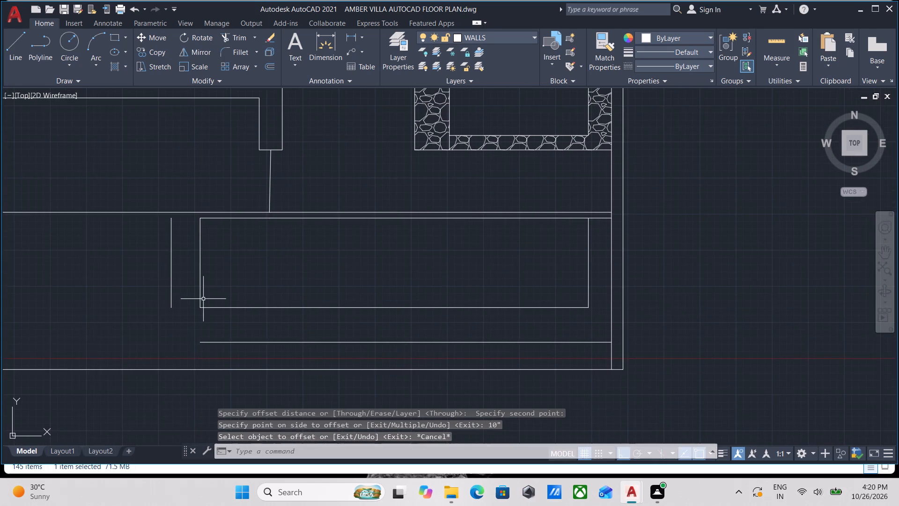
middle_drag(204, 299, 149, 299)
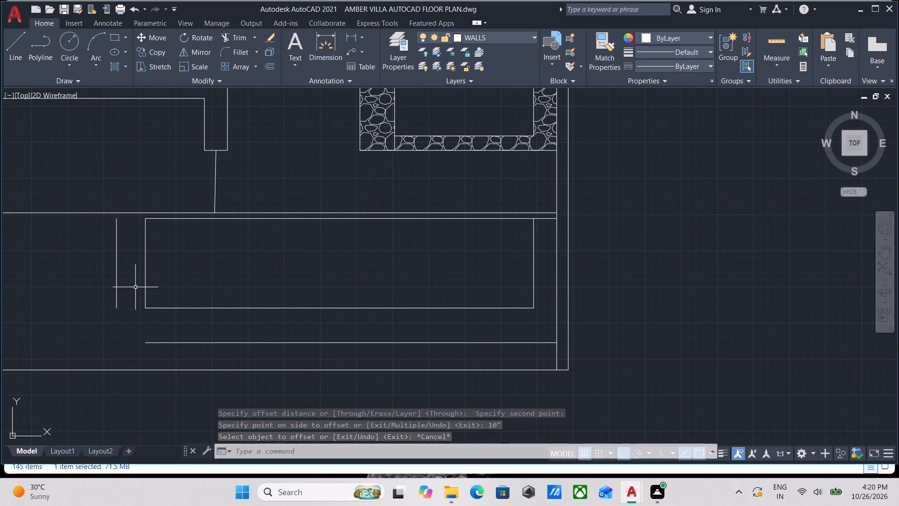
key(f)
key(Return)
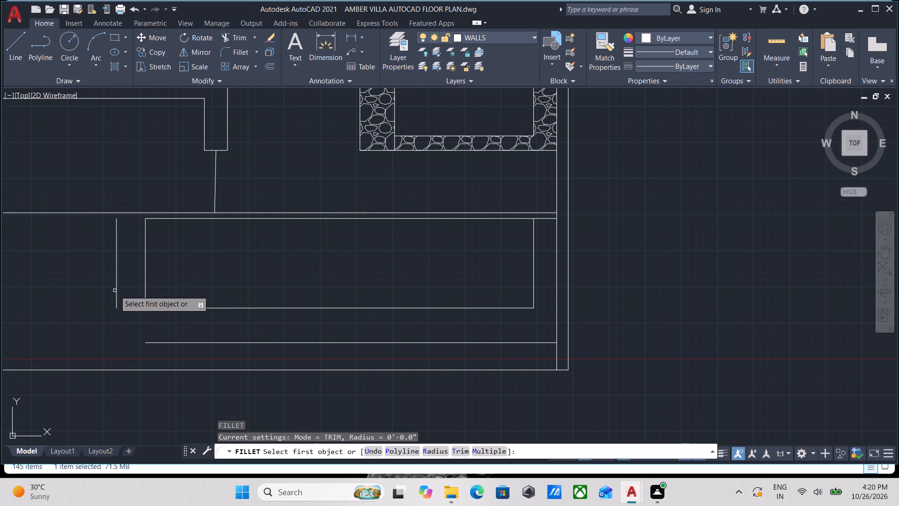
click(116, 292)
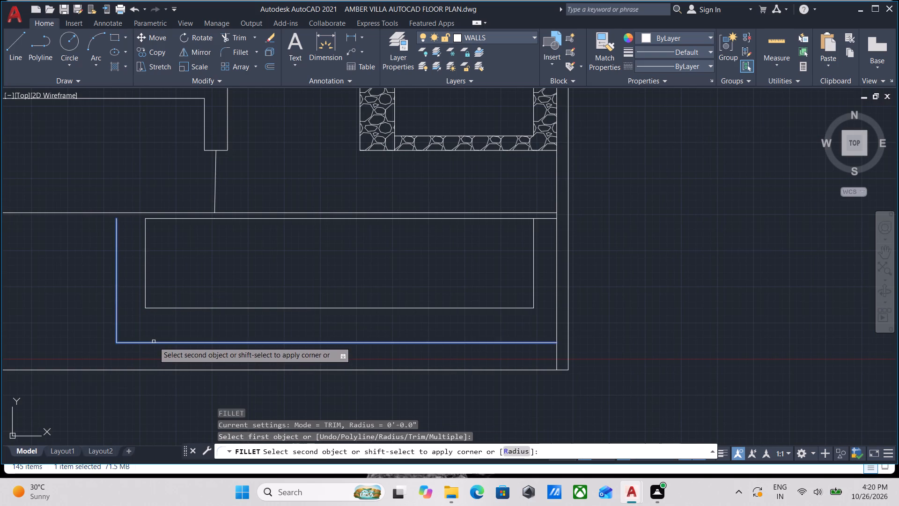
click(154, 342)
Fillet the 10" offset line's north end with the long line just above the rectangle to form a square northwest corner.
middle_drag(119, 236, 115, 287)
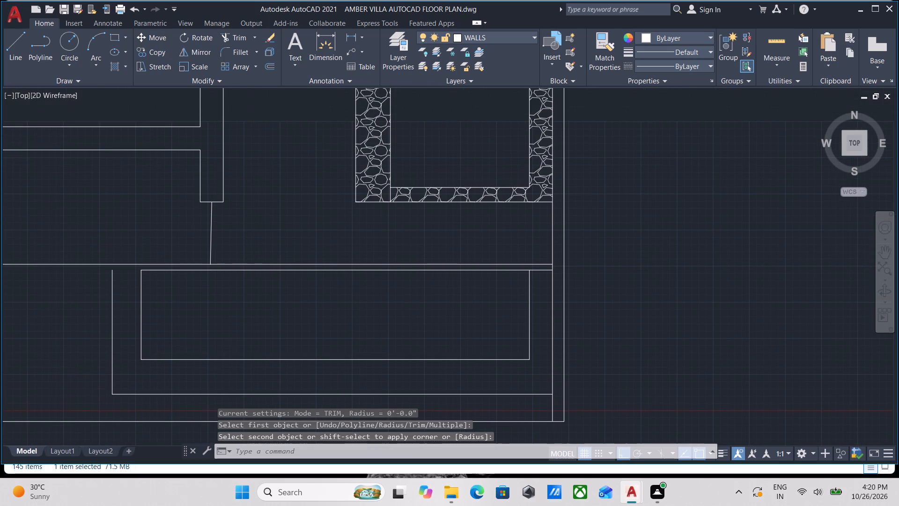
key(f)
key(Return)
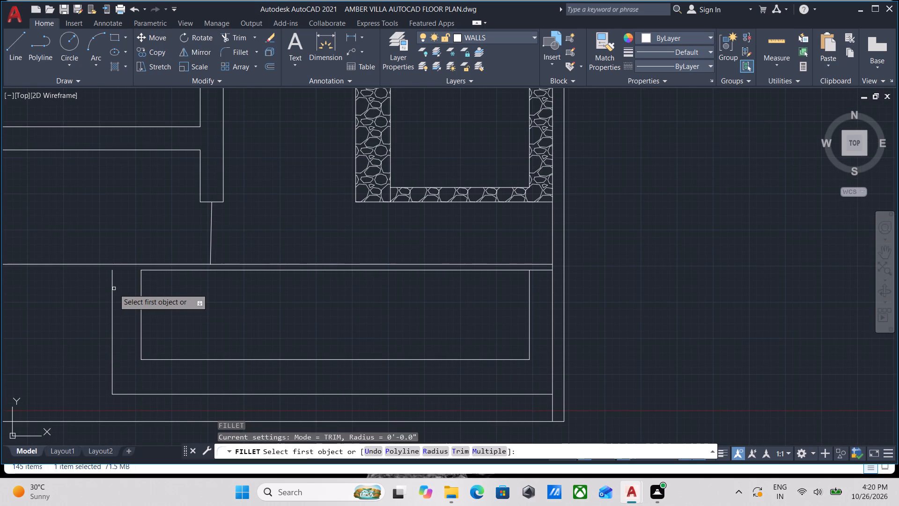
click(111, 285)
scroll(112, 311, down, 2)
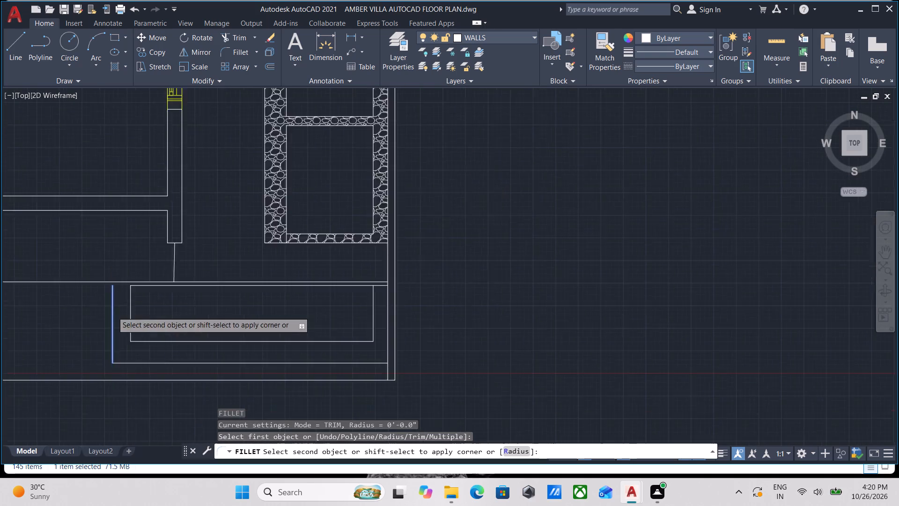
middle_drag(112, 312, 205, 308)
middle_drag(206, 305, 211, 305)
scroll(206, 305, down, 1)
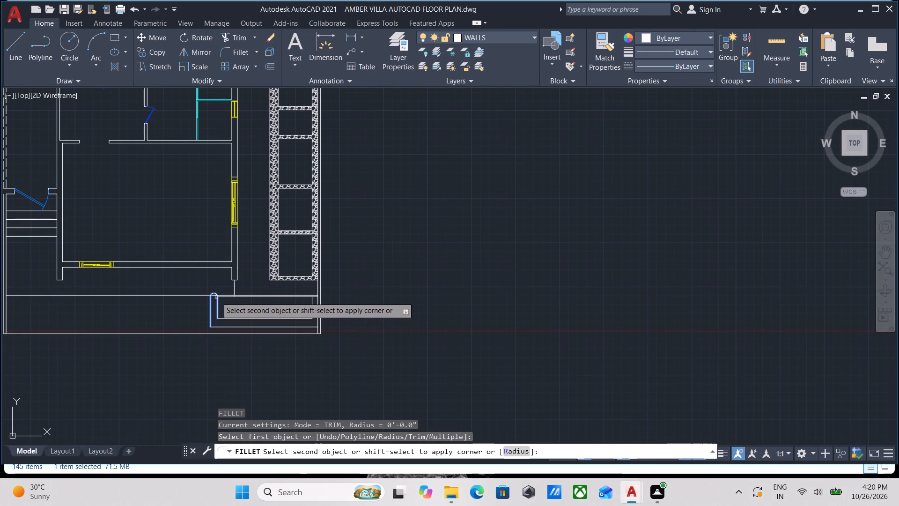
scroll(210, 298, up, 5)
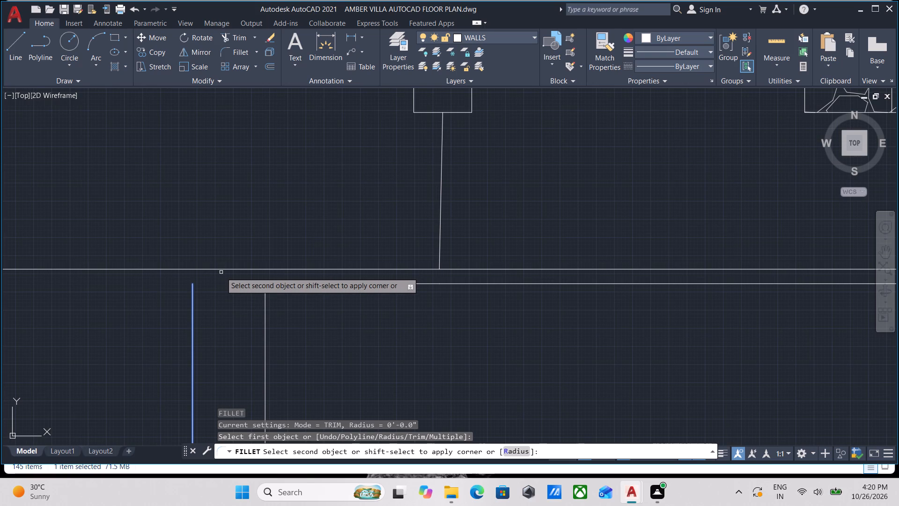
click(221, 271)
Trim the stub of the rectangle's northern line between its northeast corner and the boundary wall's inner line.
scroll(381, 335, down, 2)
middle_drag(204, 316, 0, 298)
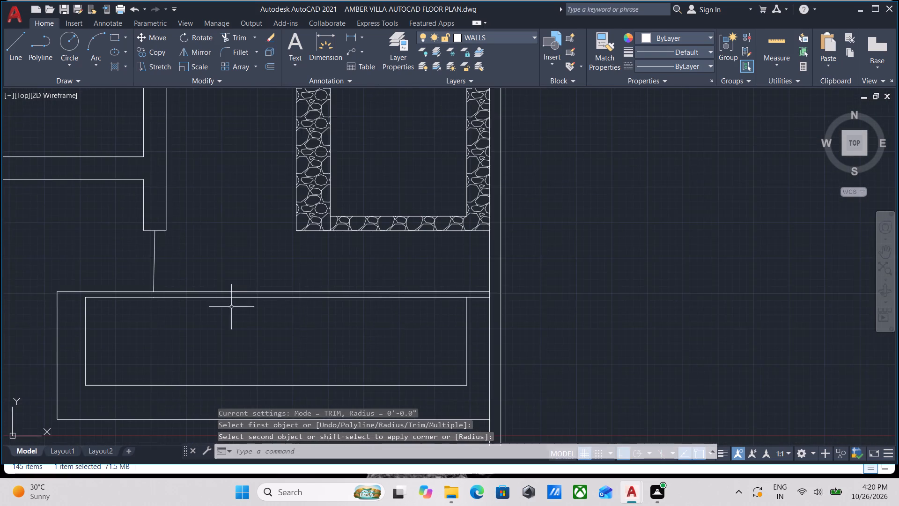
middle_drag(307, 306, 175, 309)
middle_drag(305, 322, 205, 274)
scroll(260, 268, up, 2)
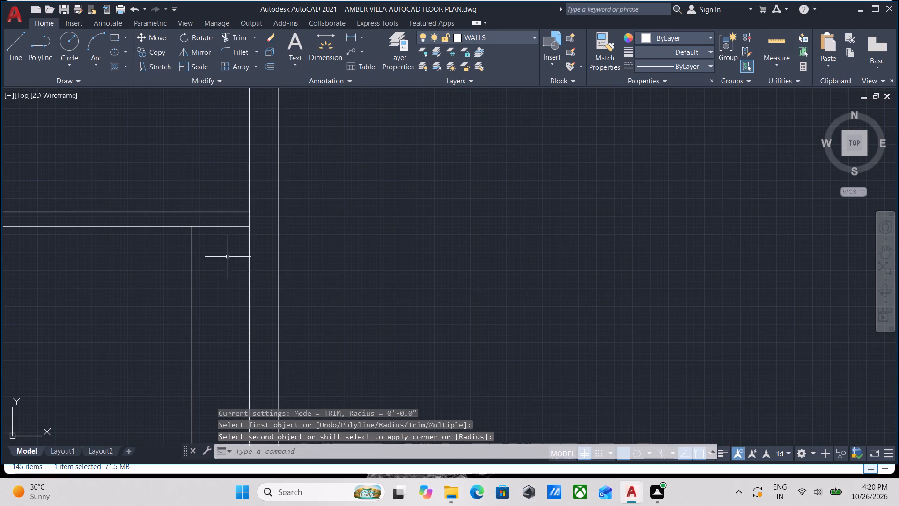
middle_click(228, 256)
text(TR)
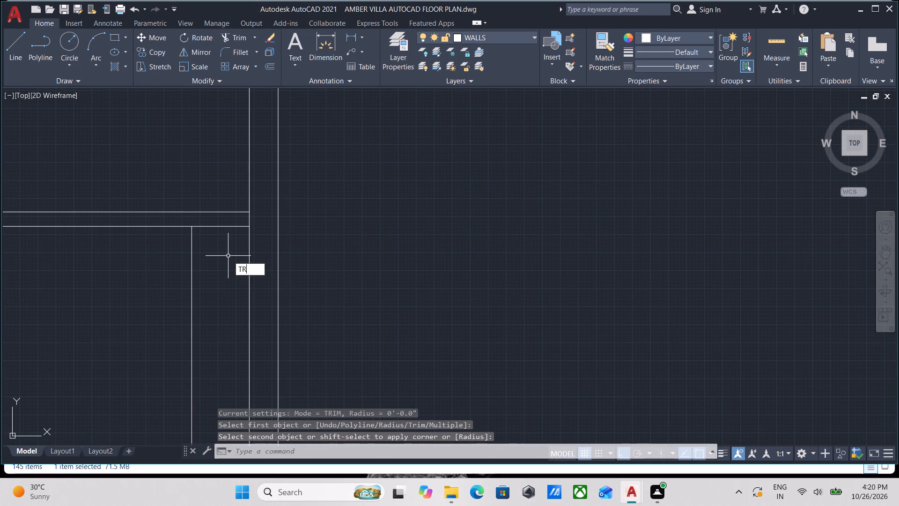
key(Return)
click(228, 256)
click(228, 223)
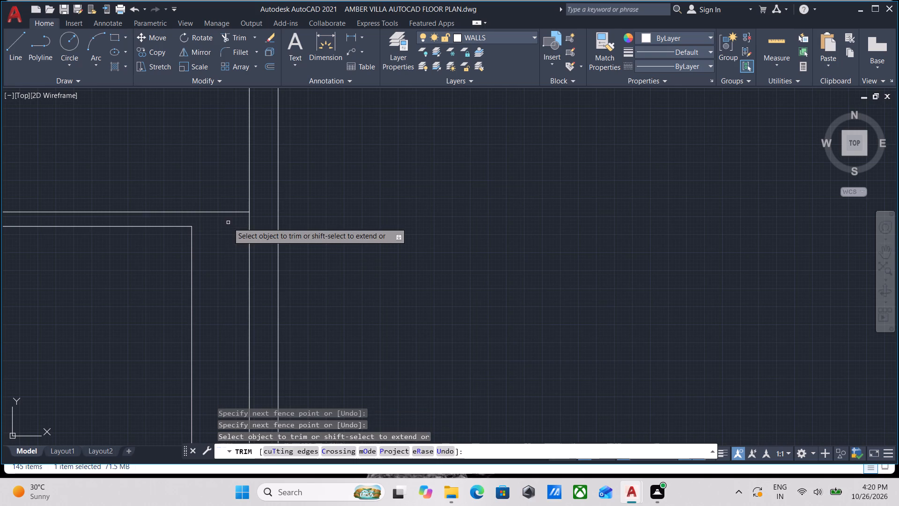
key(Escape)
Shorten the boundary wall's inner line so its south end meets the east end of the 1' offset line.
scroll(223, 235, down, 3)
middle_drag(136, 283, 272, 273)
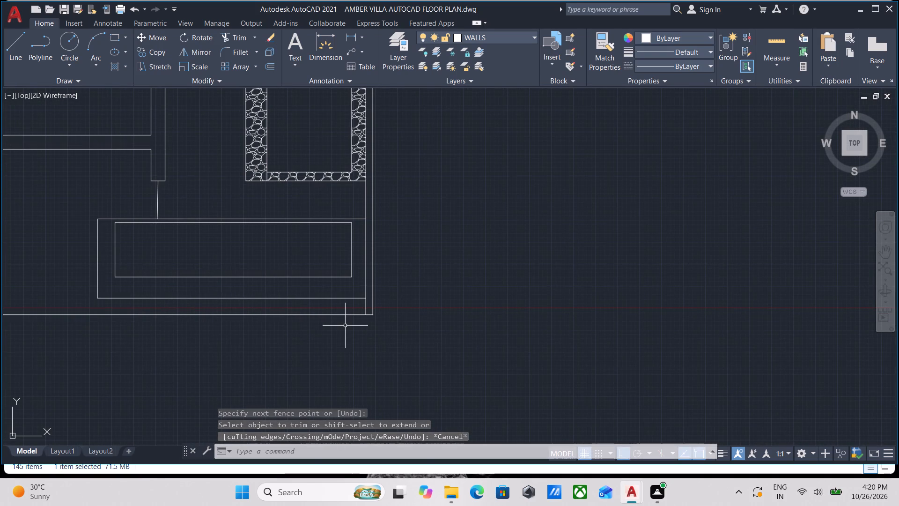
scroll(371, 327, up, 2)
scroll(370, 289, up, 2)
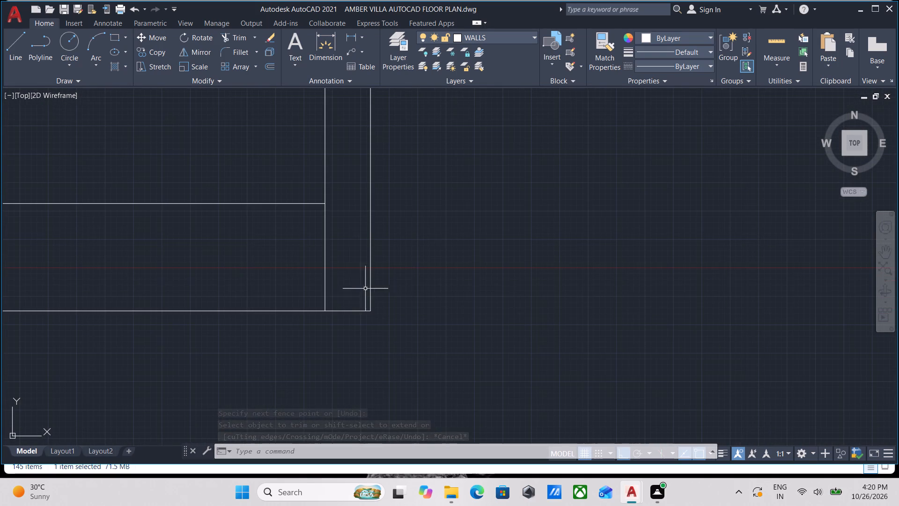
click(346, 274)
click(280, 267)
click(327, 310)
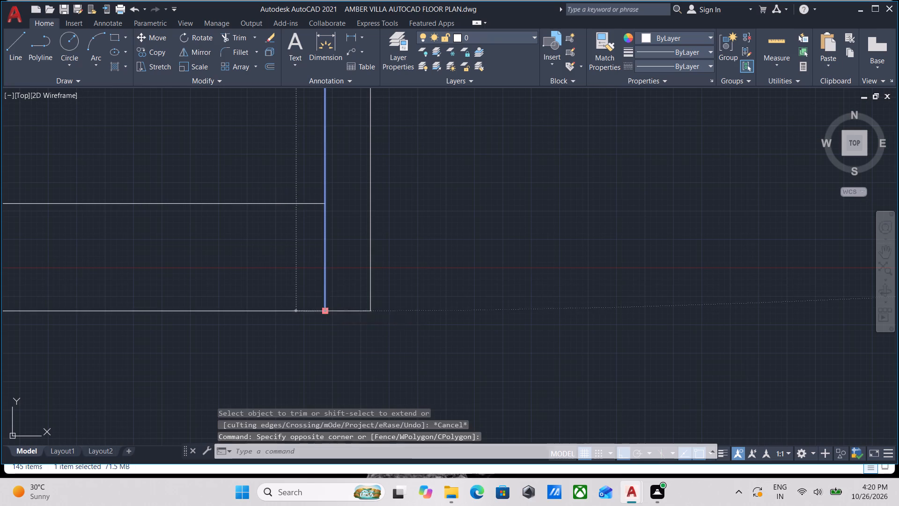
click(323, 204)
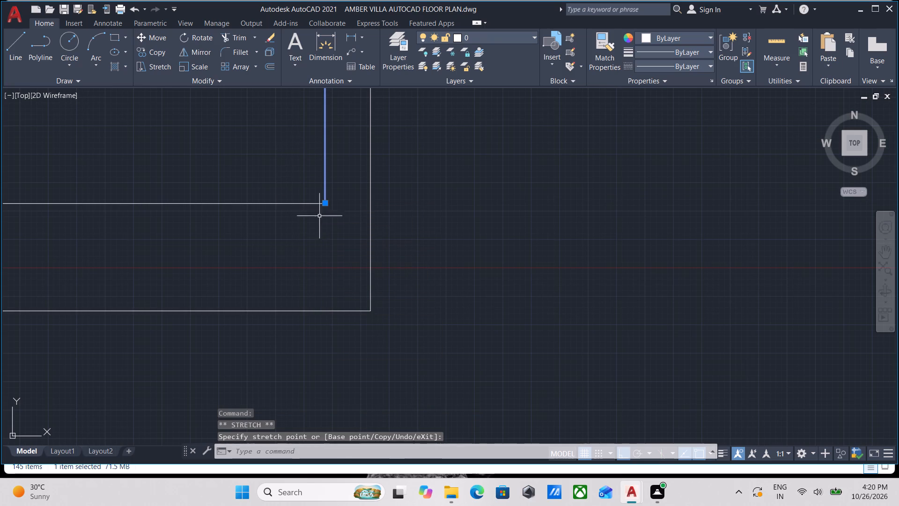
key(Escape)
Hatch the border between the inner rectangle and its outer outline with the GRAVEL pattern at scale 10.
scroll(295, 252, down, 4)
middle_drag(253, 266, 332, 296)
middle_drag(301, 300, 357, 307)
scroll(216, 313, down, 1)
middle_drag(215, 313, 275, 323)
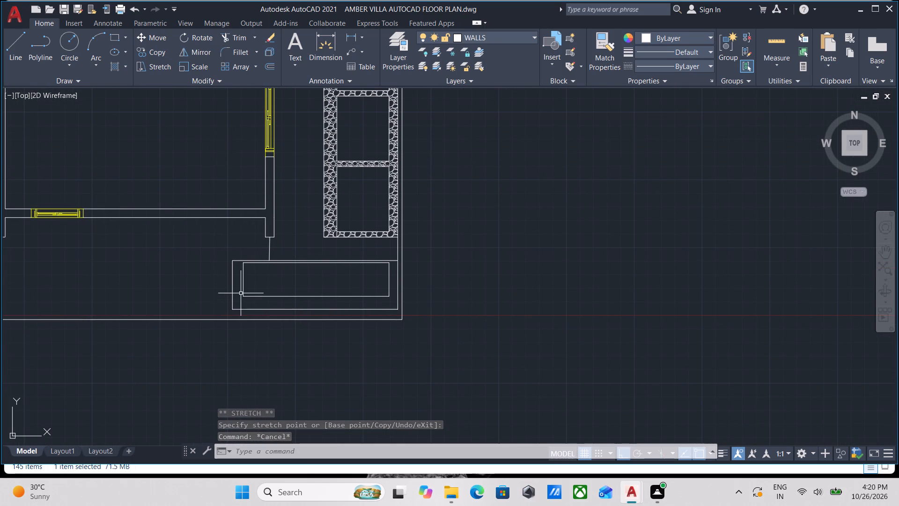
scroll(241, 293, up, 2)
middle_drag(223, 294, 236, 313)
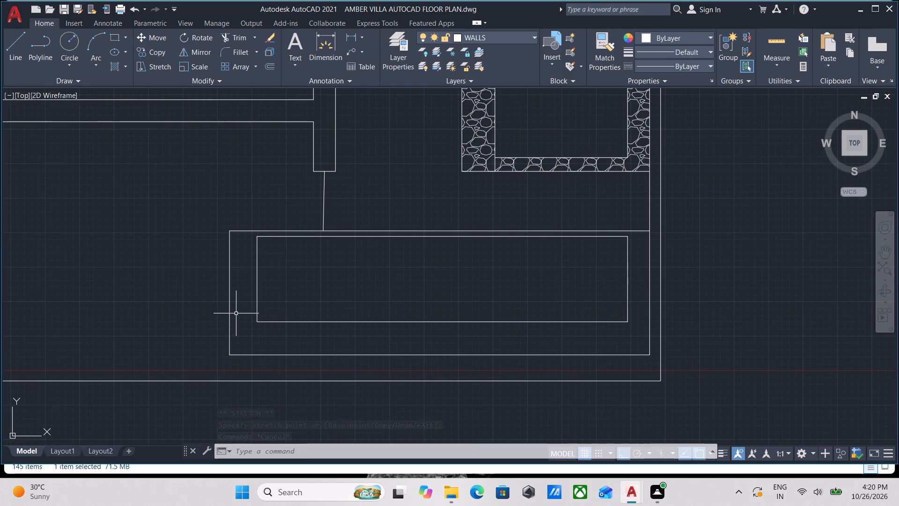
key(h)
key(Return)
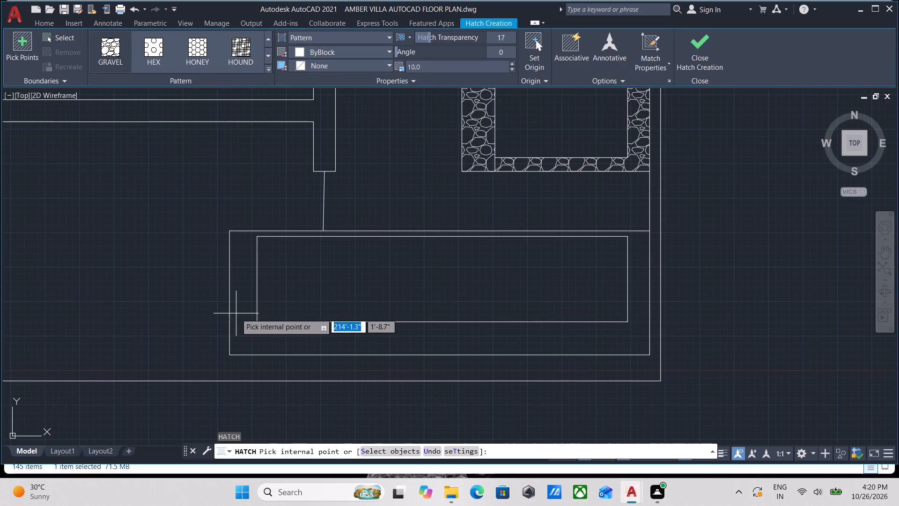
click(117, 53)
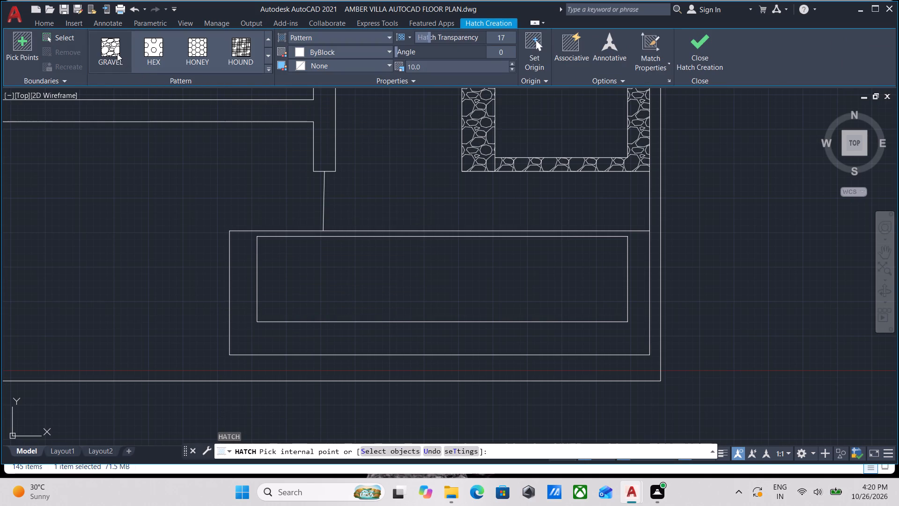
click(242, 263)
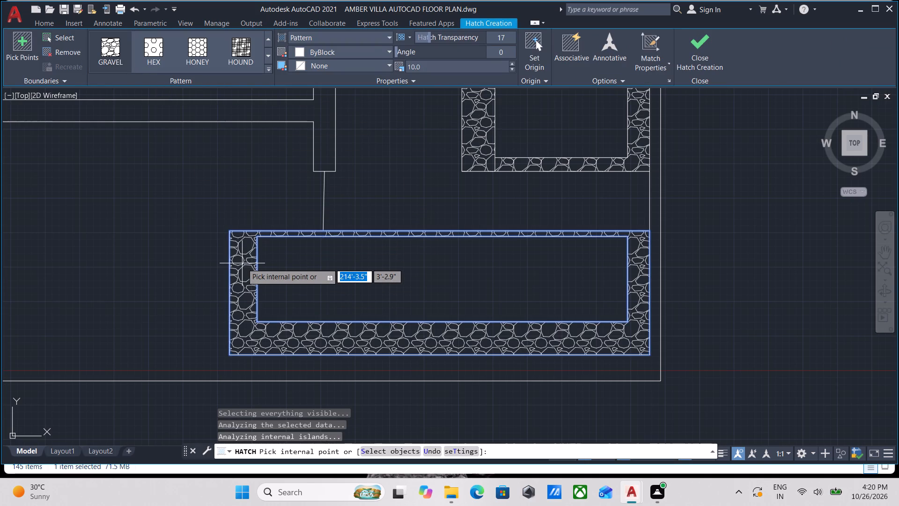